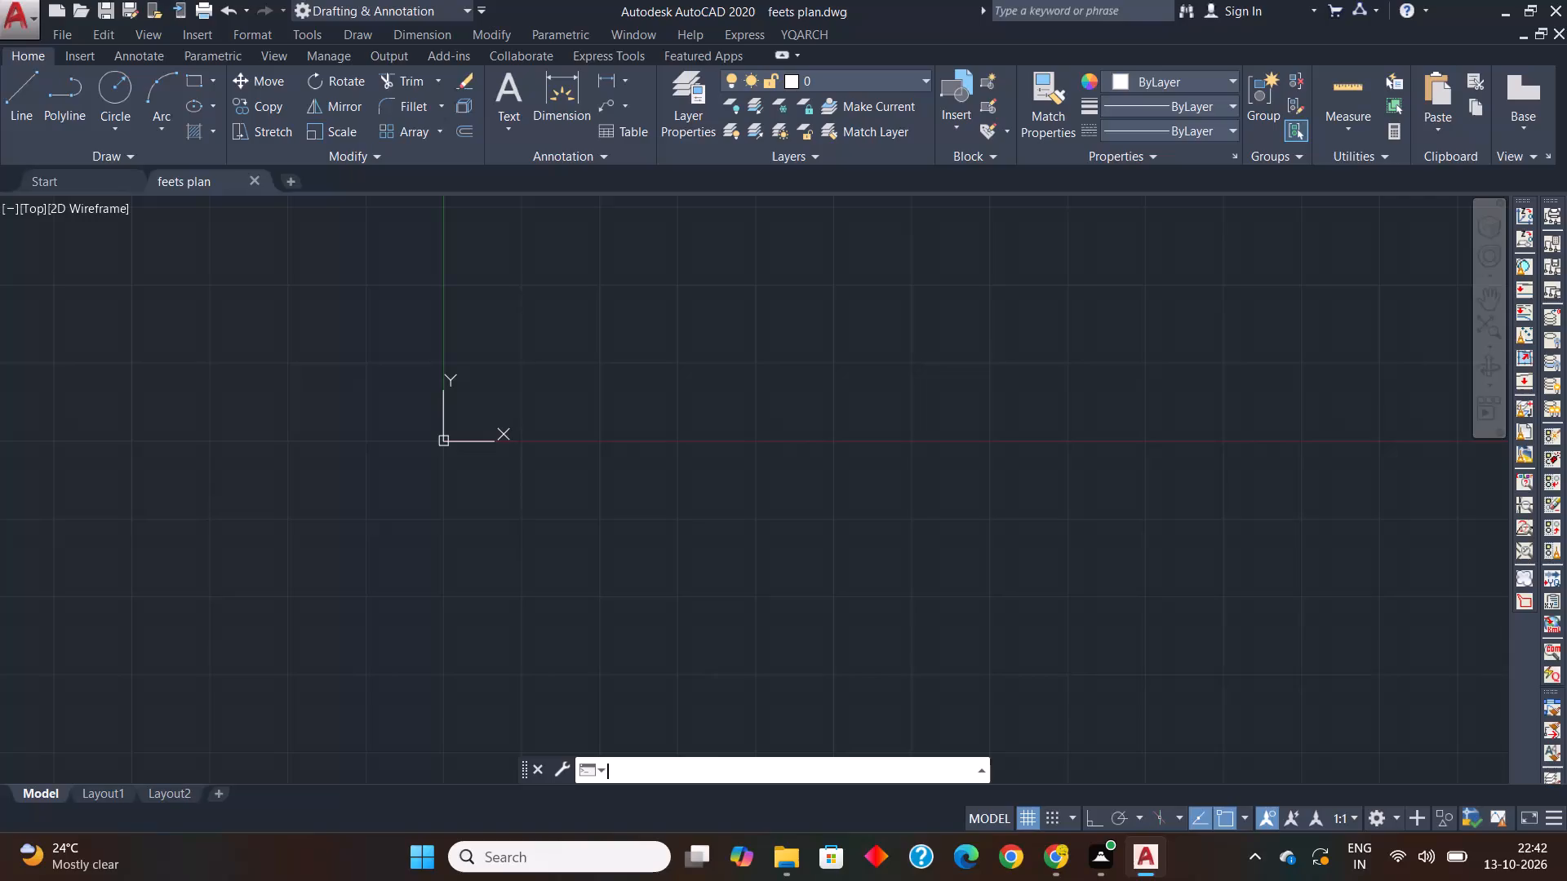
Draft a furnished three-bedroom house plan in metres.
Turn on command history logging with LOGFILEON.
type("lo")
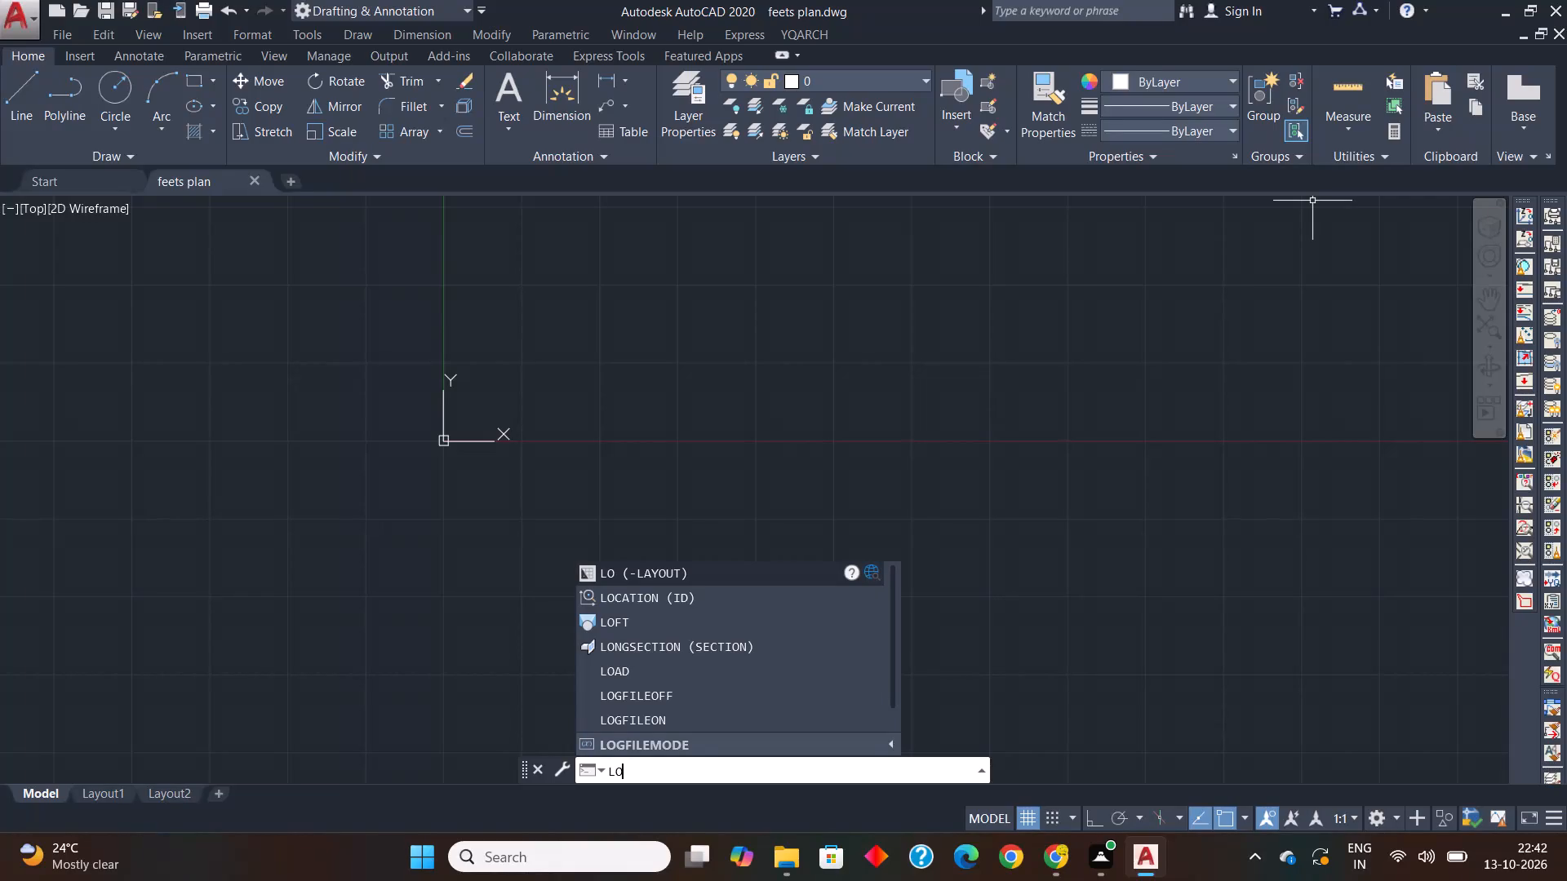
key("g")
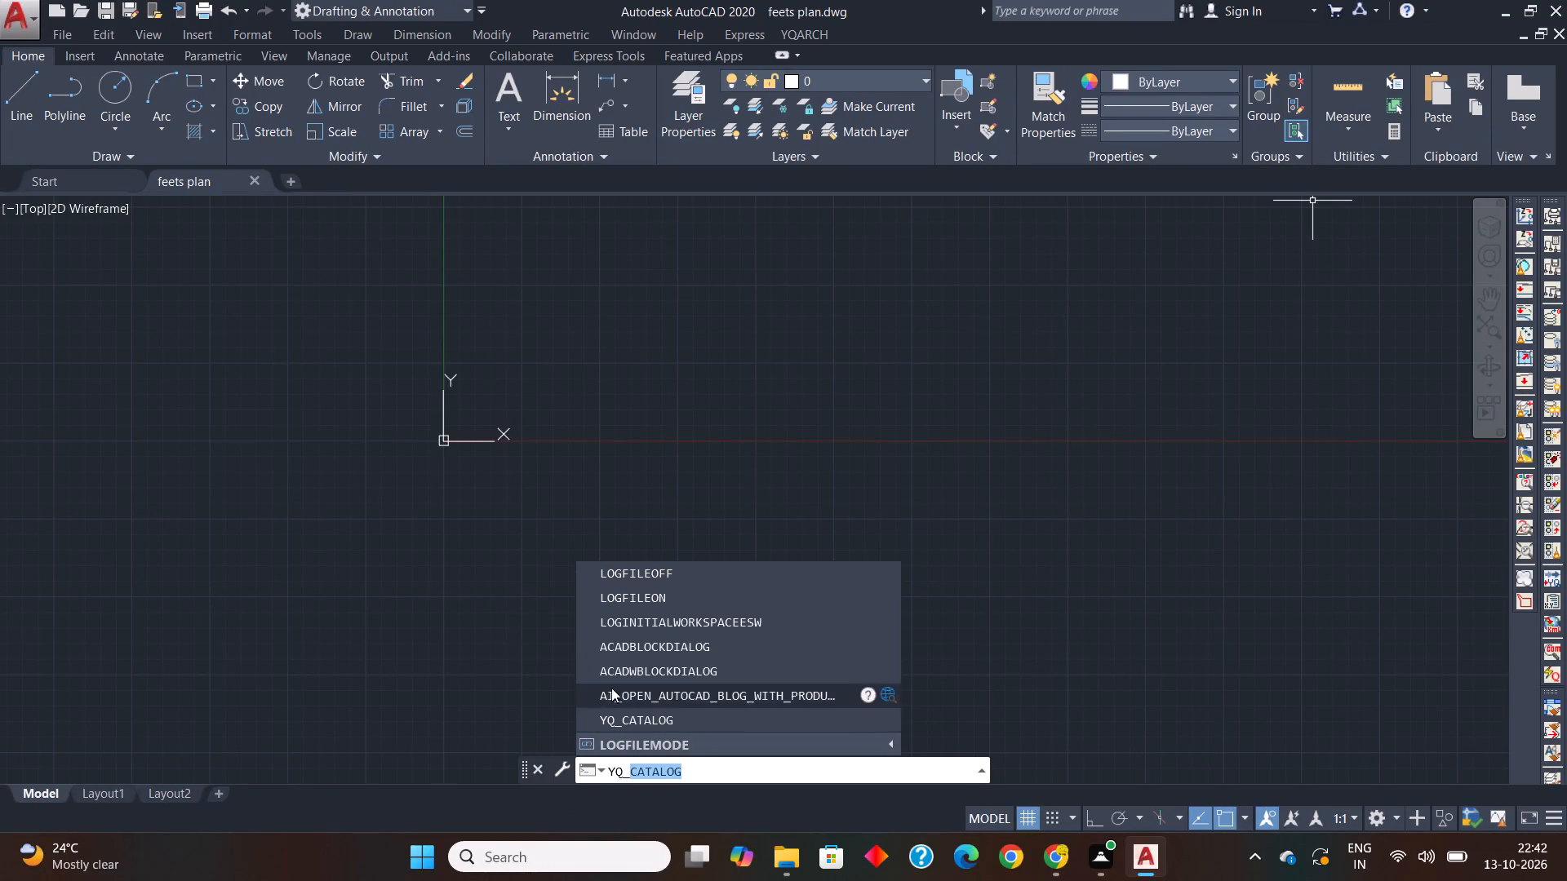
left_click(644, 599)
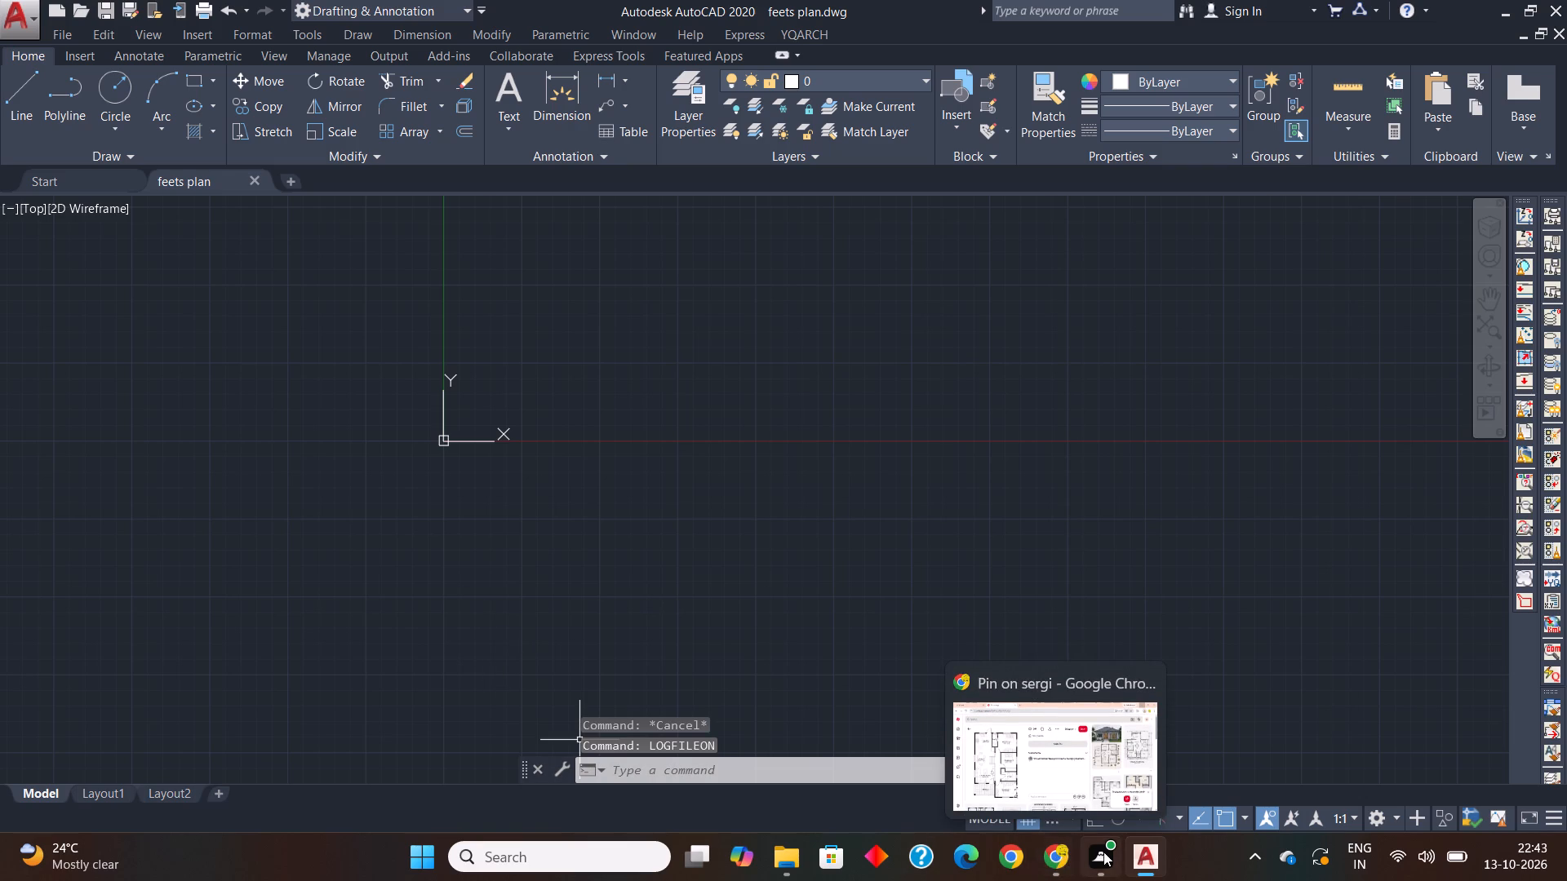
Open the "new meters plan" JPG from the autocad folder and view the floor plan enlarged at full window size.
left_click(781, 857)
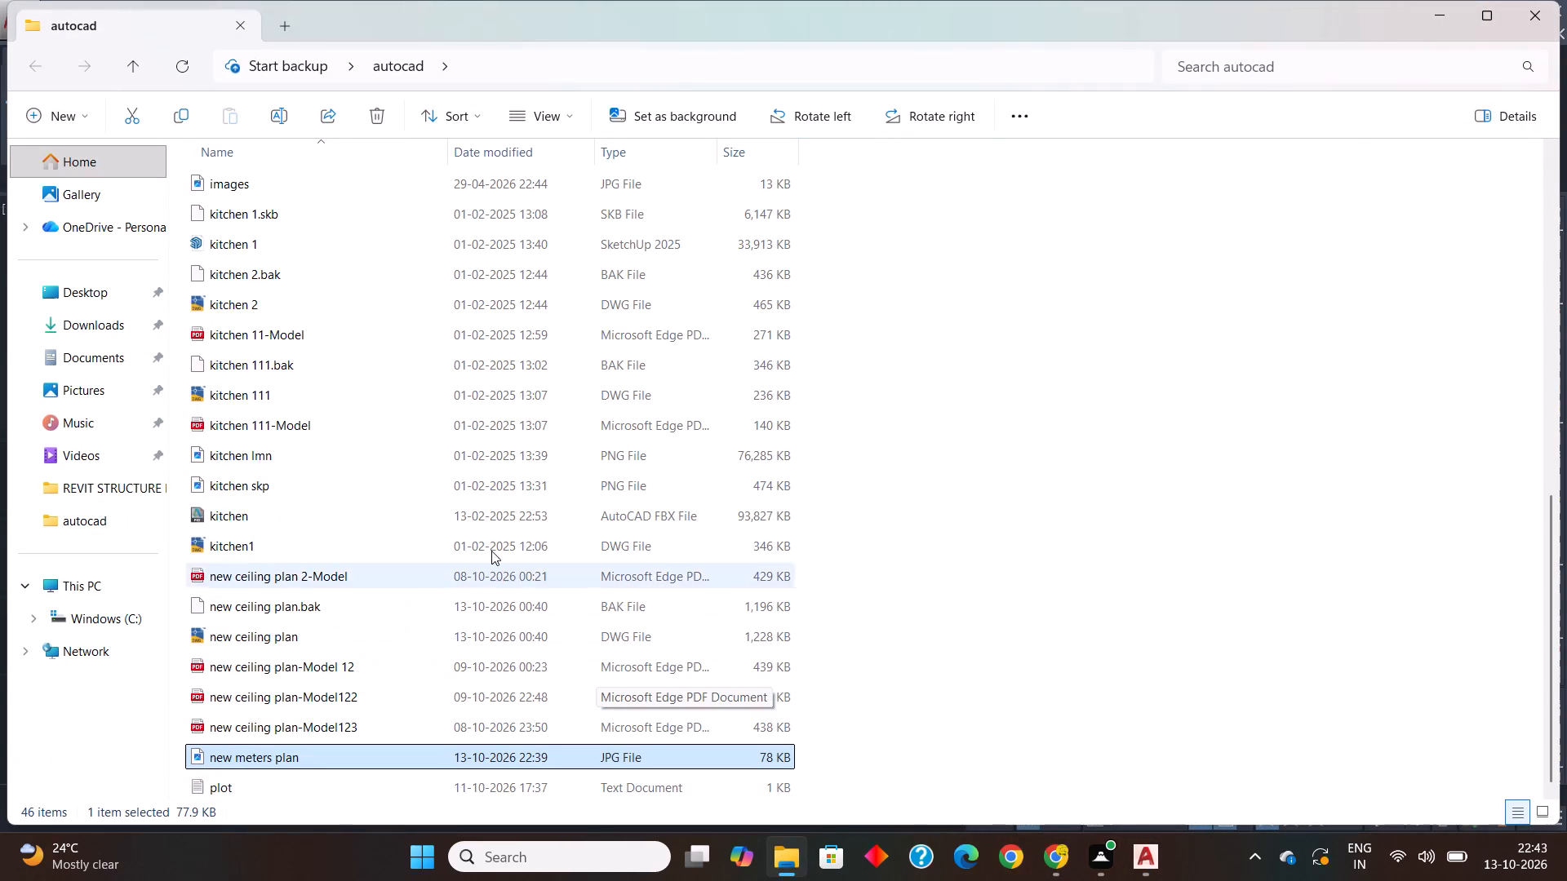
double_click(301, 751)
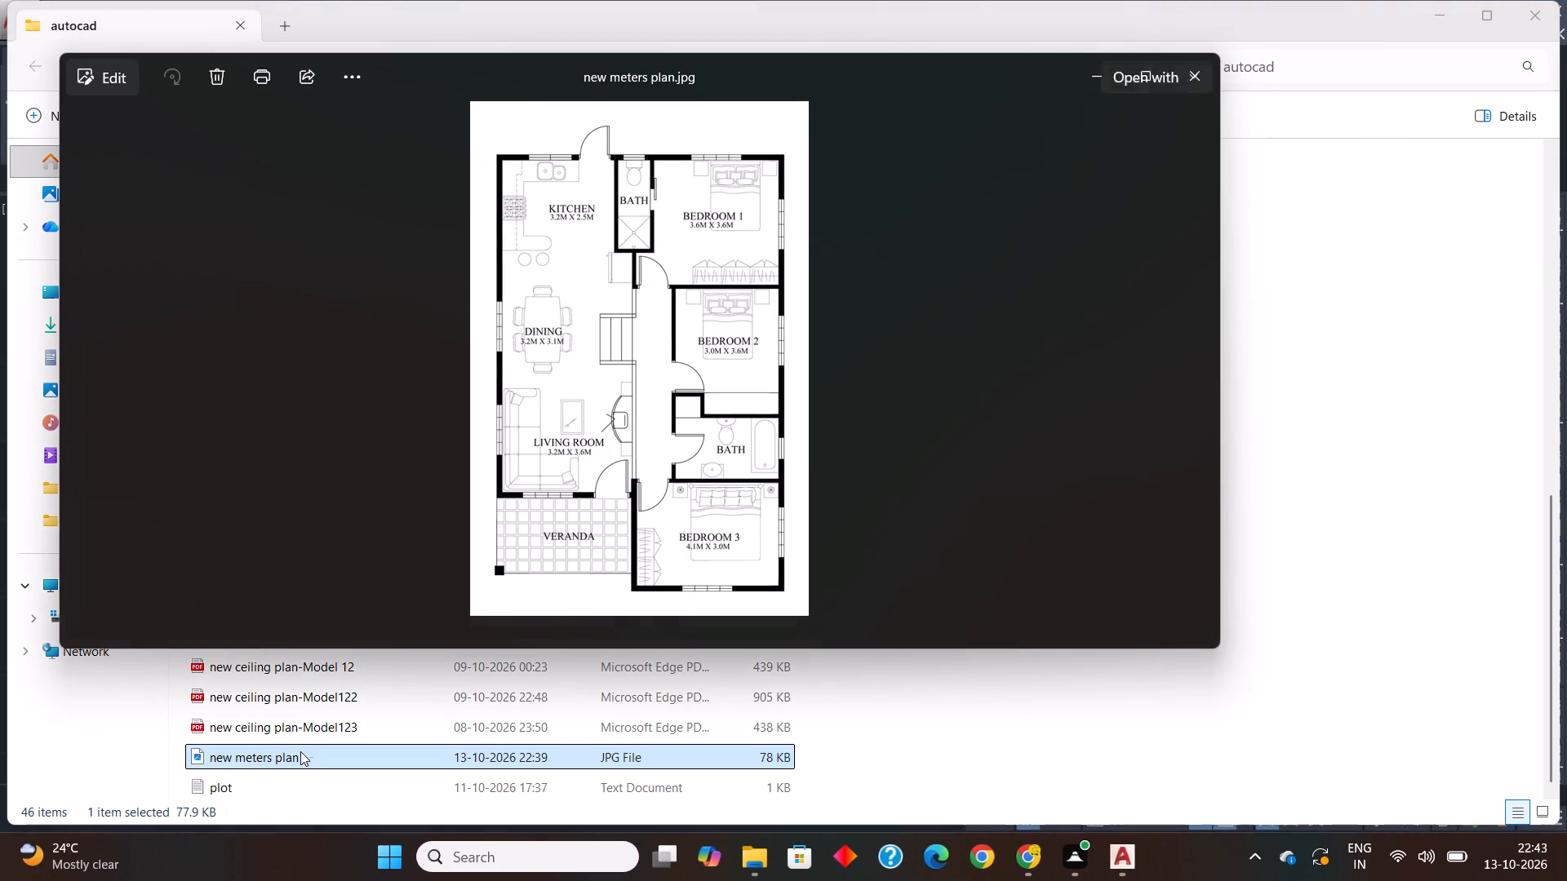
scroll(655, 255, "up", 3)
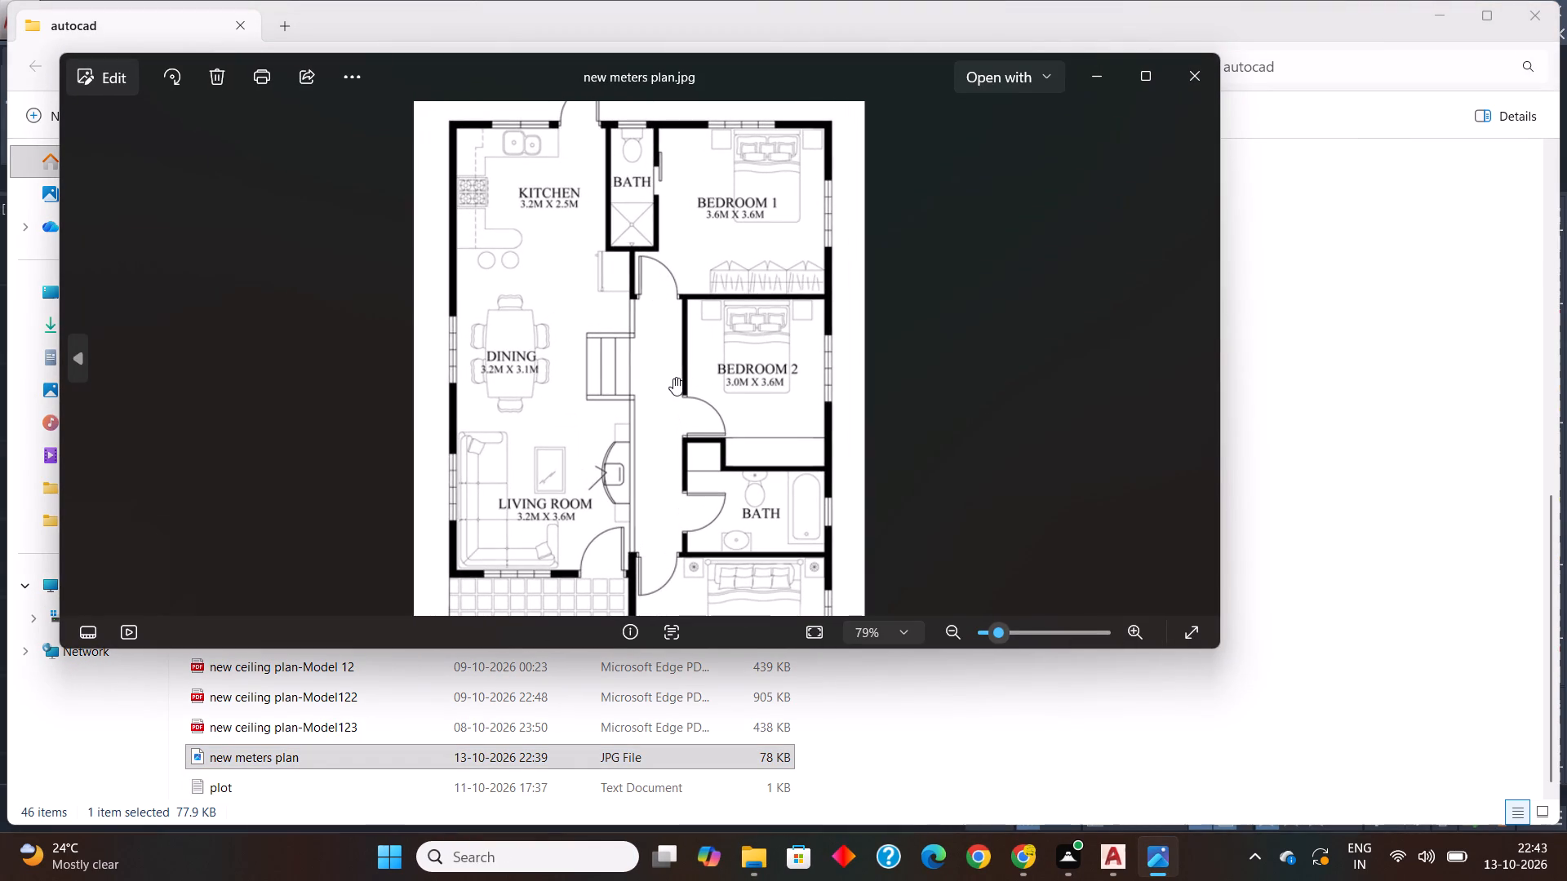
left_click(1139, 74)
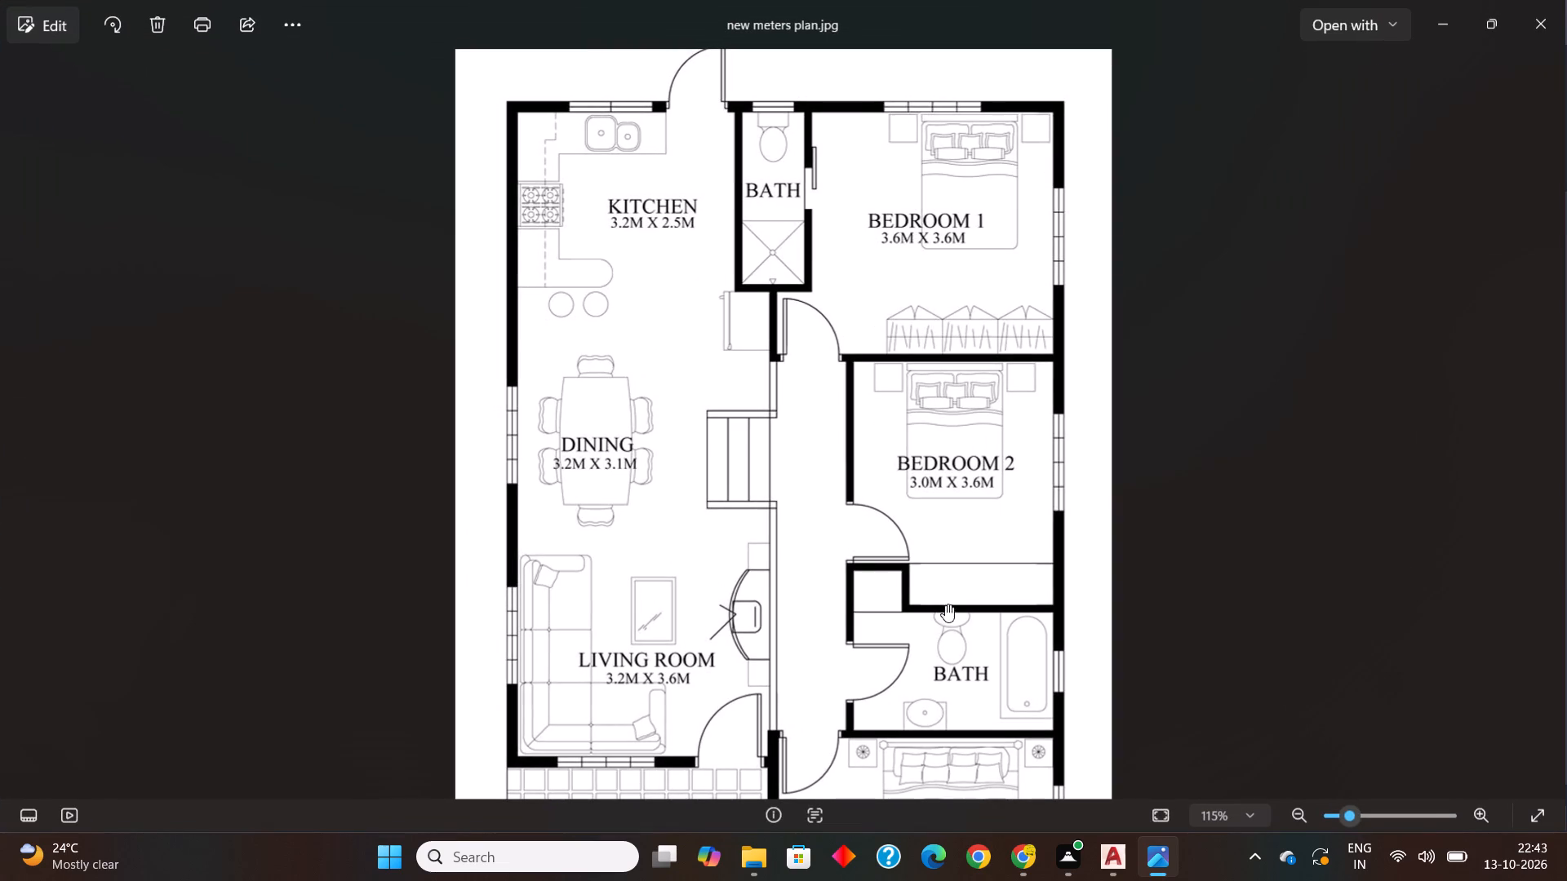
Back in AutoCAD, set the drawing units to decimal length with 0.0 precision and the insertion scale to meters.
left_click(1129, 866)
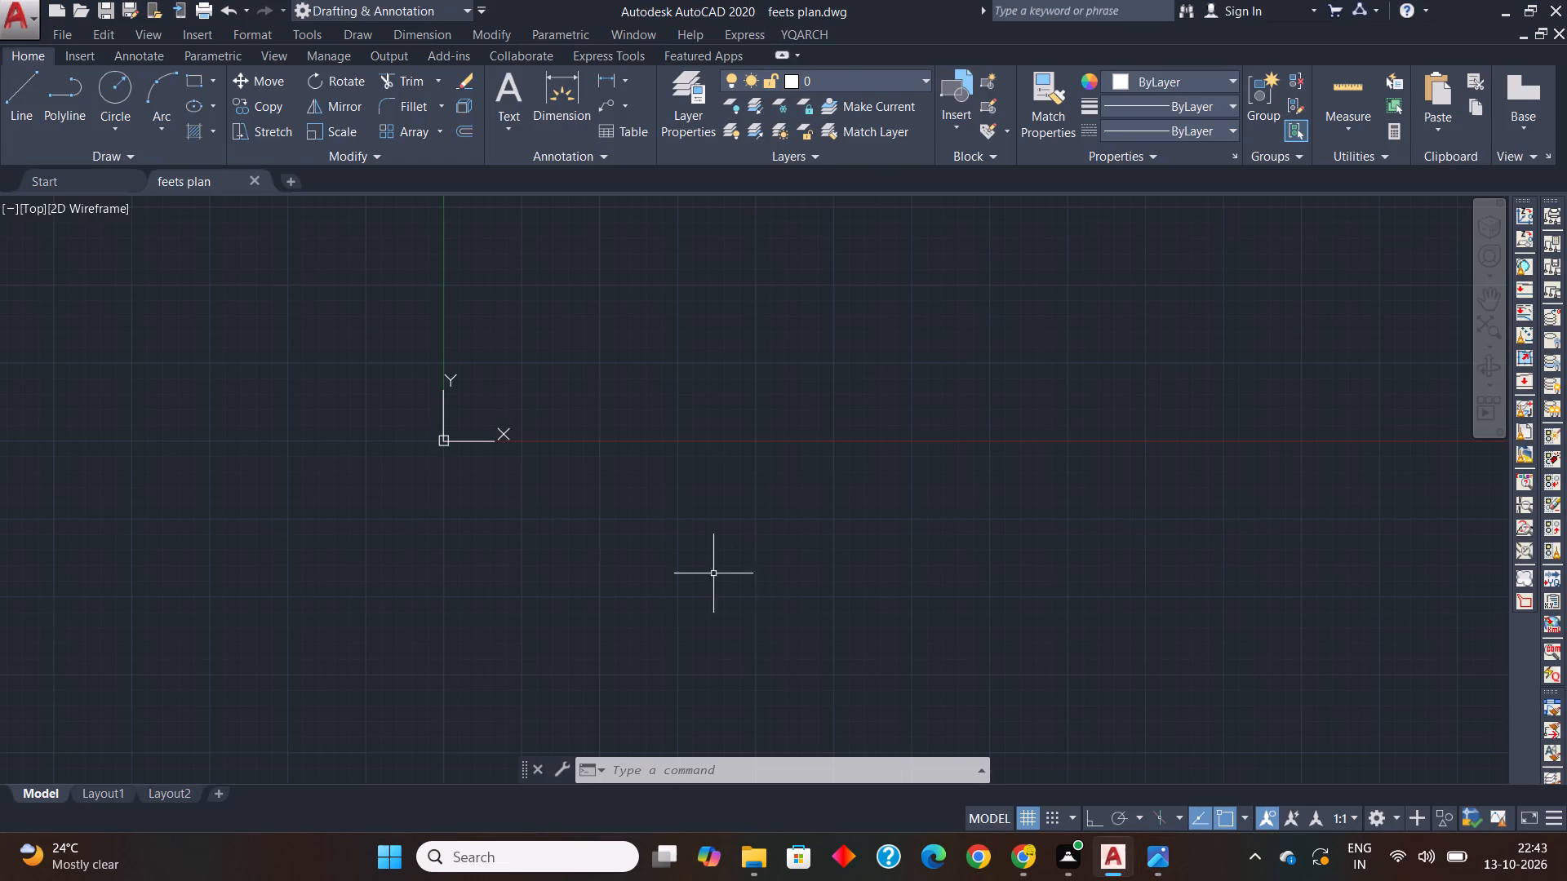
scroll(667, 555, "down", 3)
middle_click_drag(674, 547, 532, 629)
type("un")
key("Return")
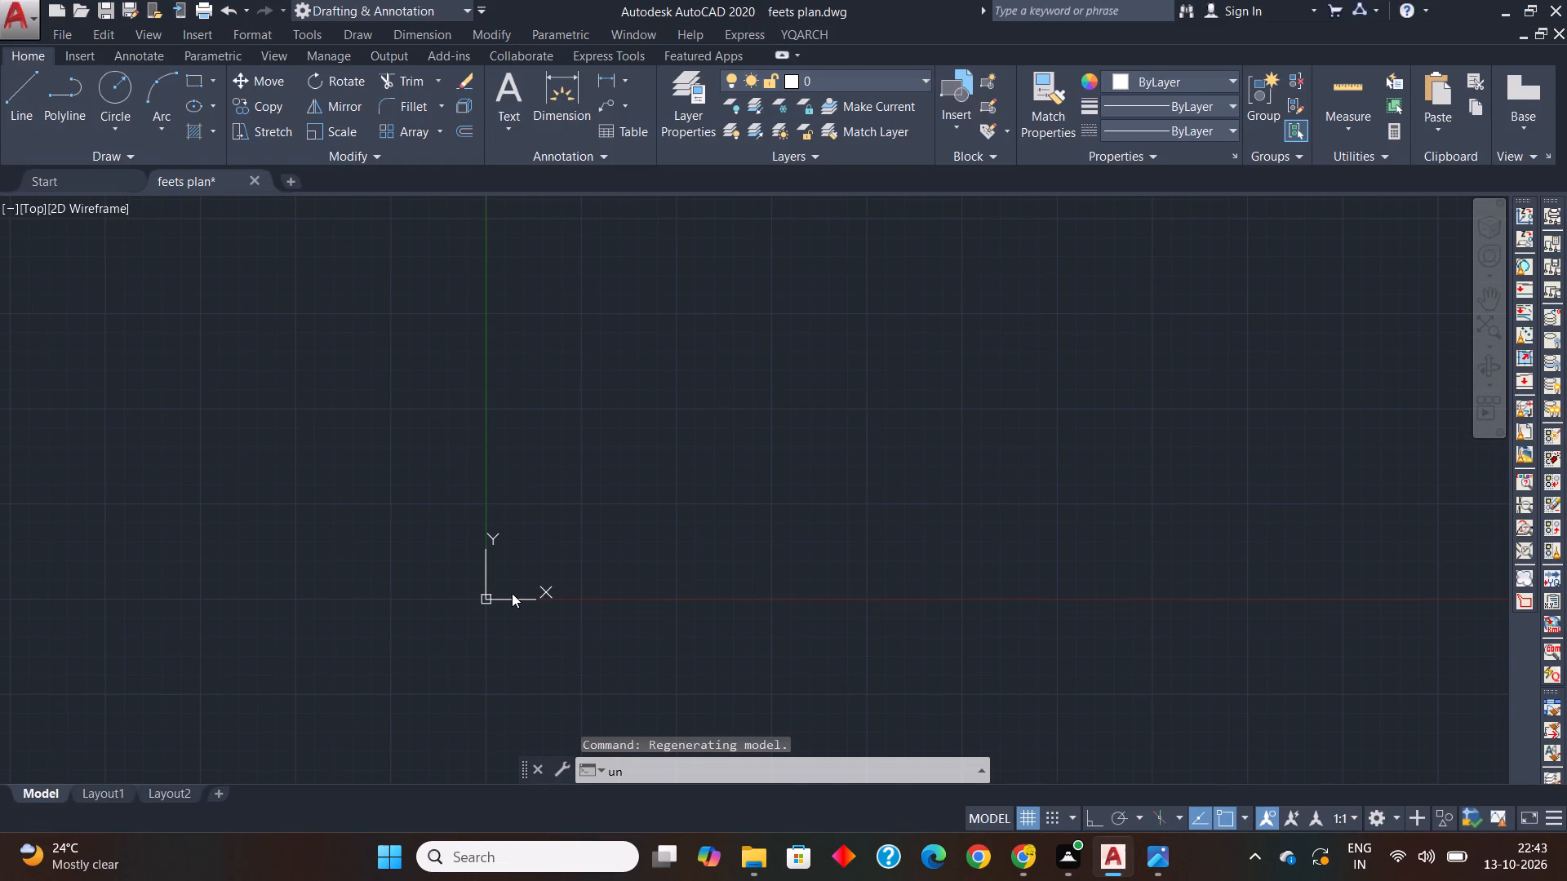
left_click(697, 283)
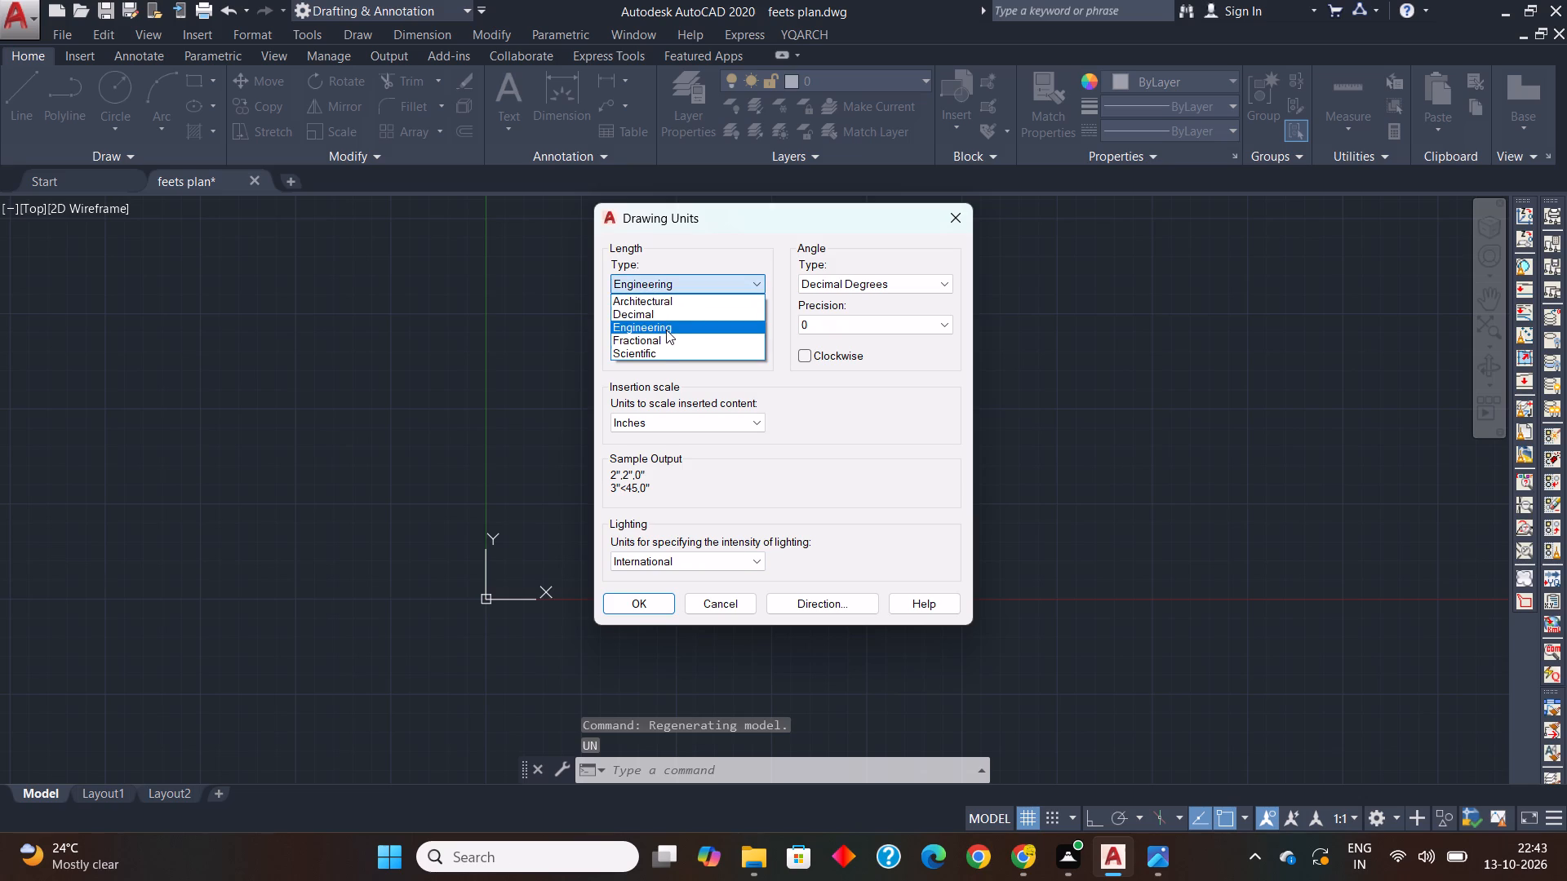
left_click(659, 312)
left_click(659, 322)
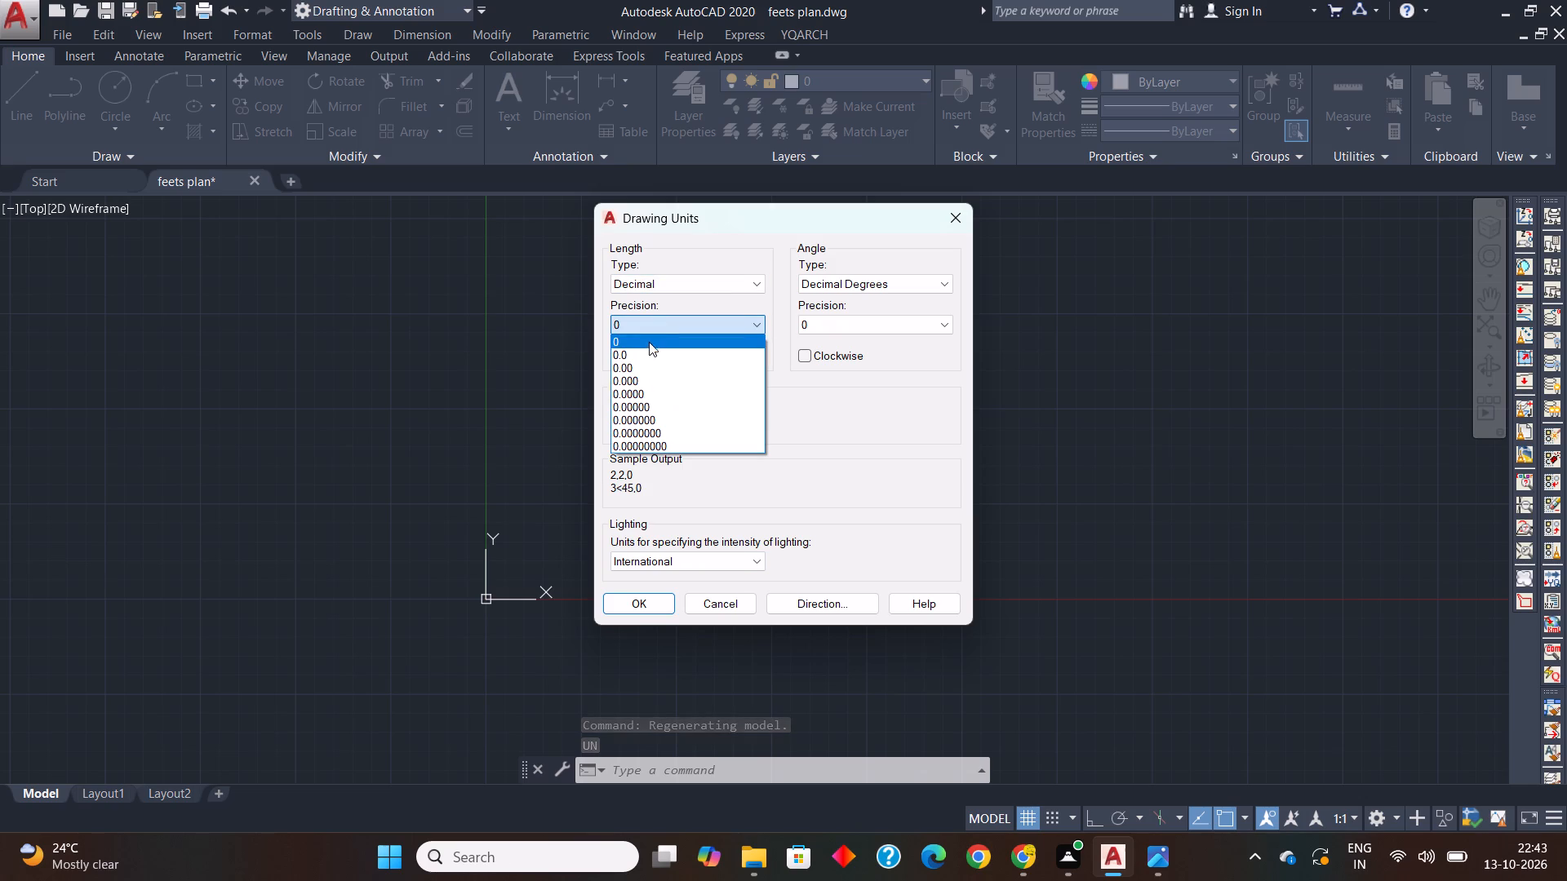
left_click(642, 353)
left_click(648, 419)
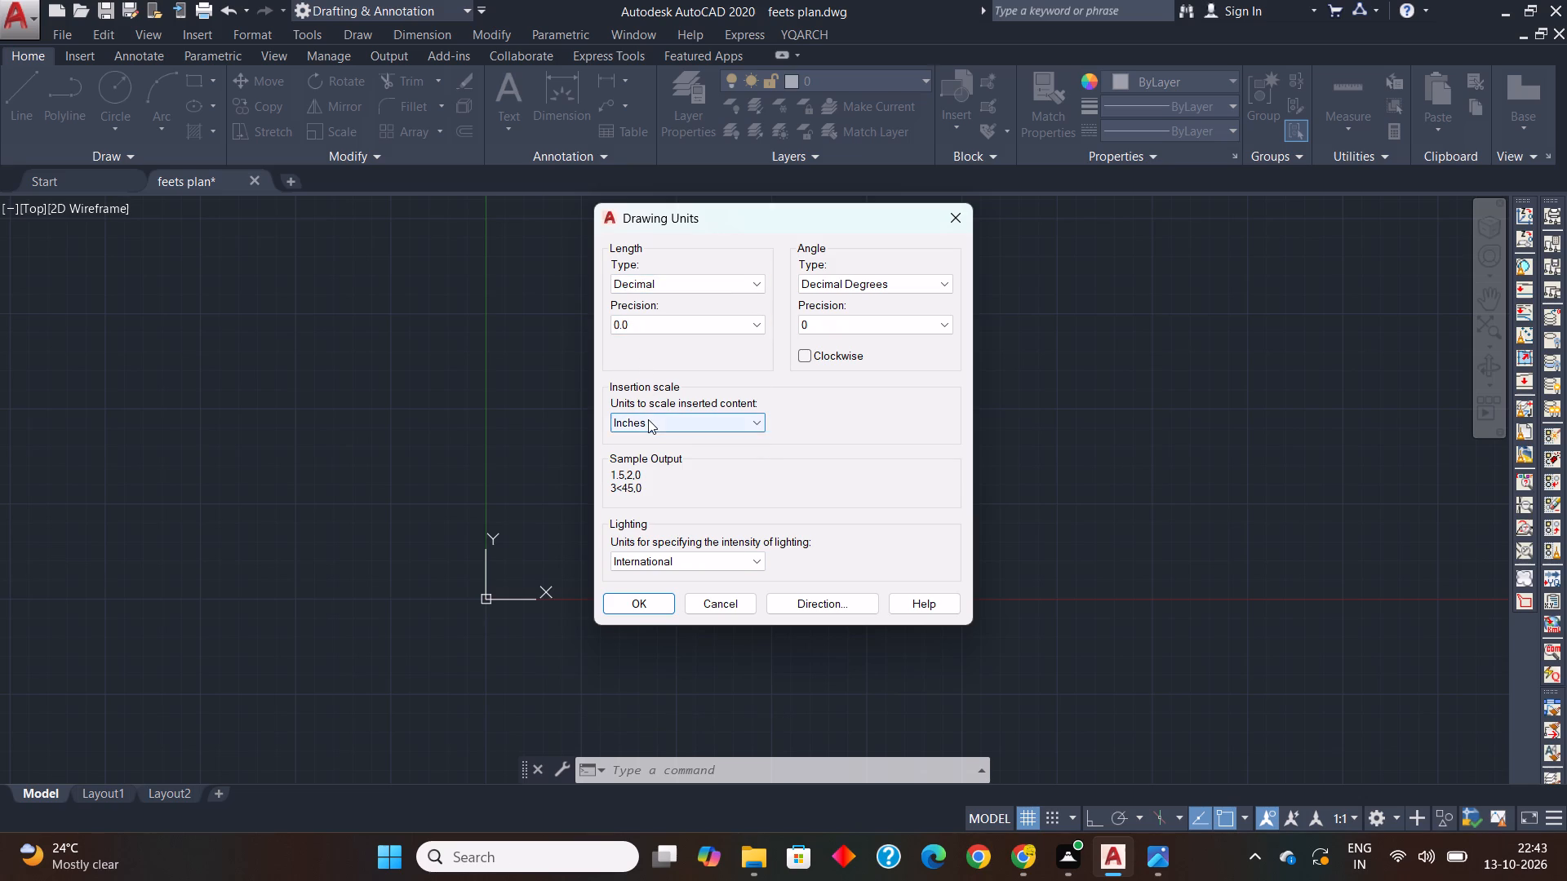
left_click(648, 535)
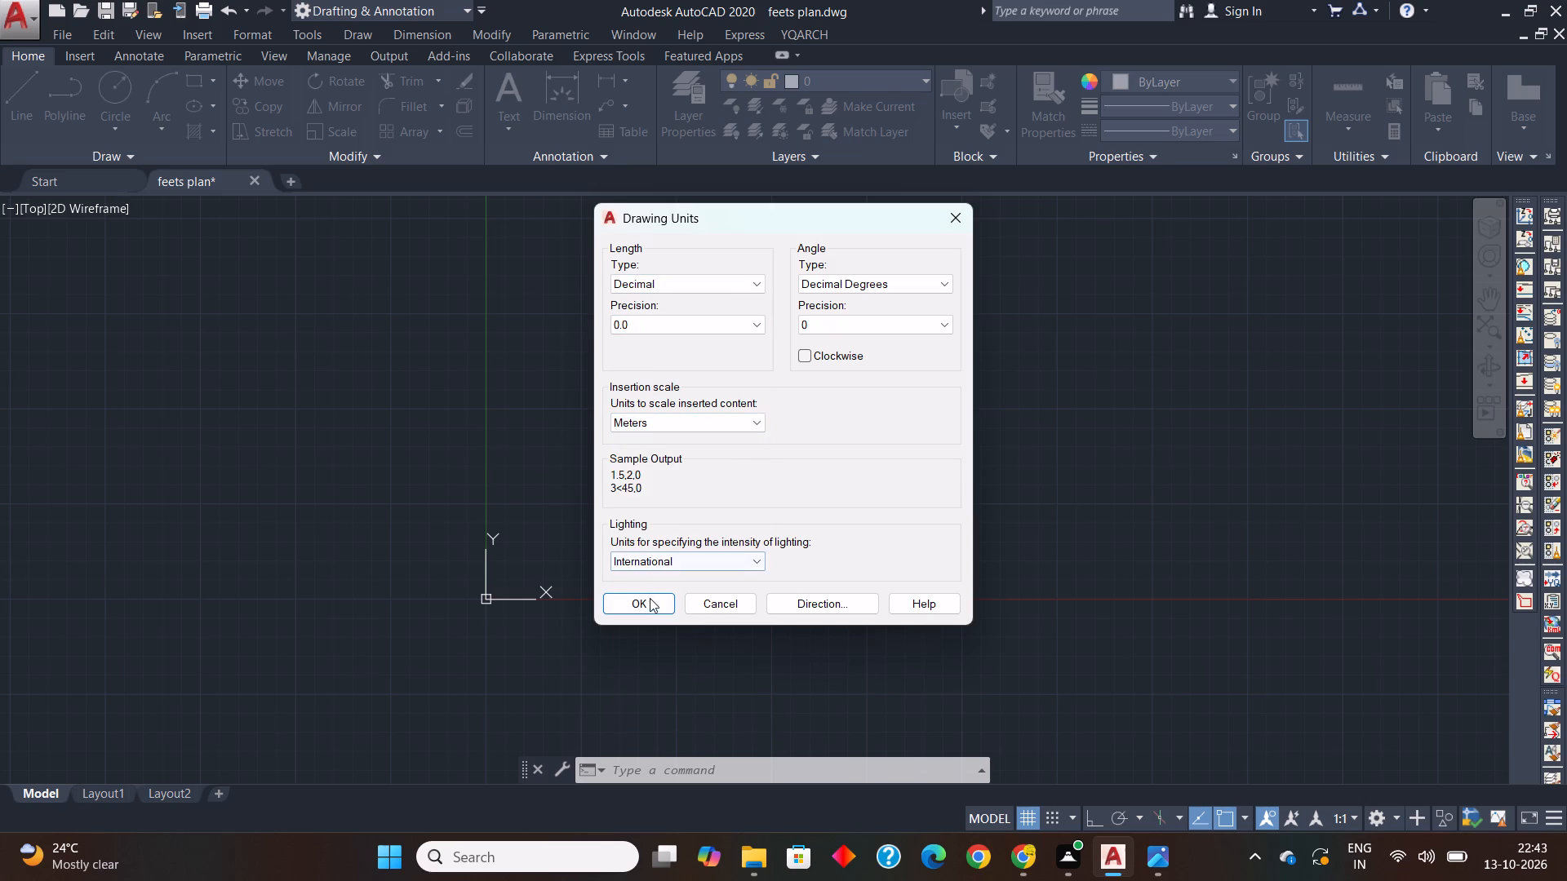
left_click(649, 602)
Set the model space limits from 0,0 to 500,500.
type("limits")
key("Return")
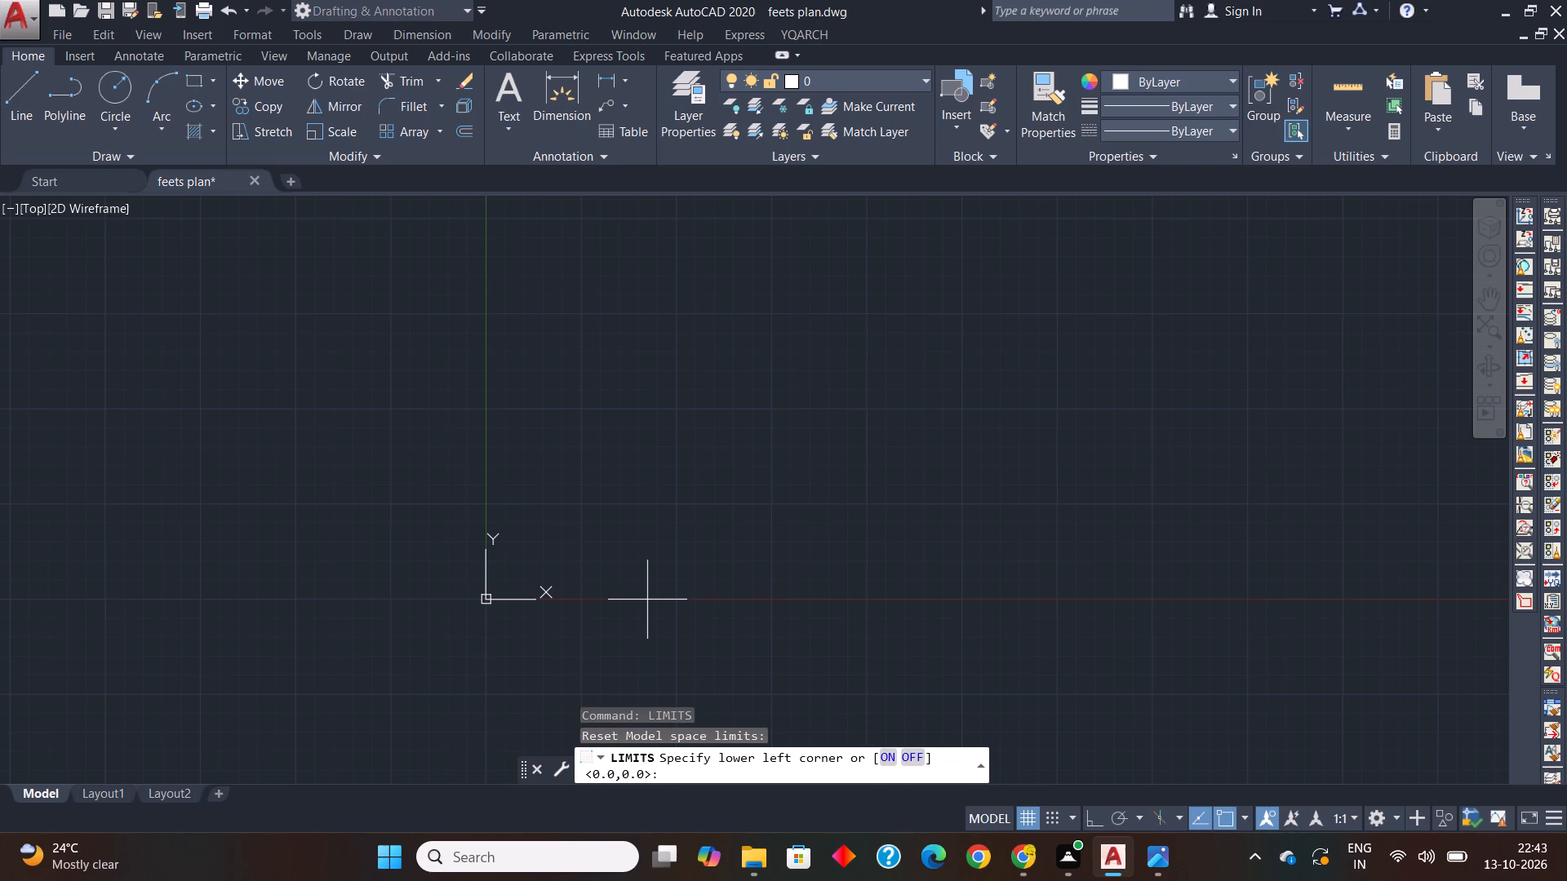
type("0,0")
key("Return")
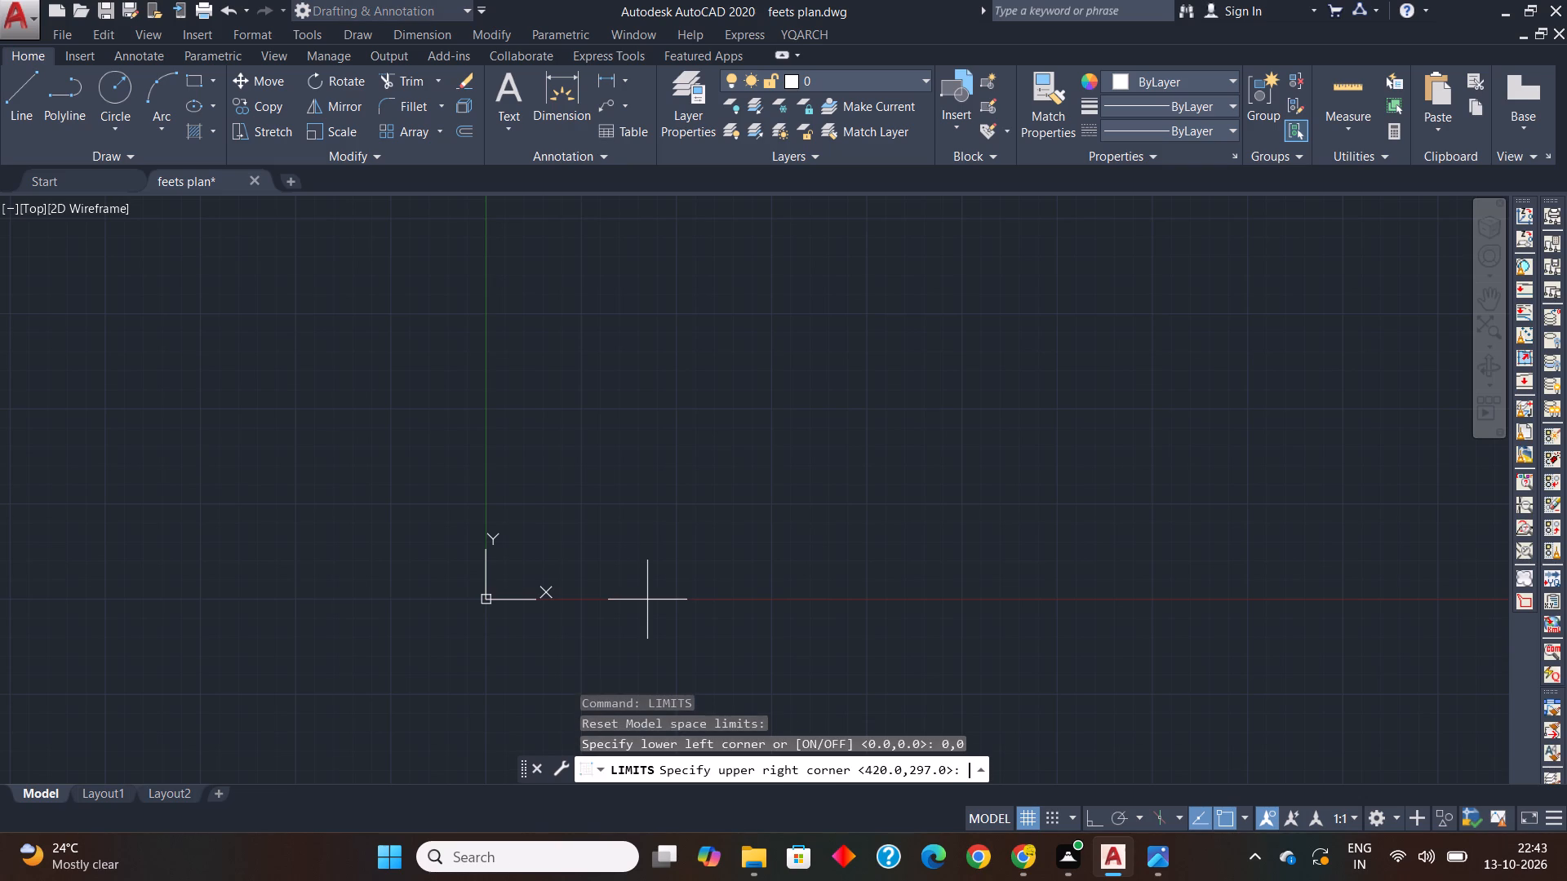
type("500")
type(",500")
key("Return")
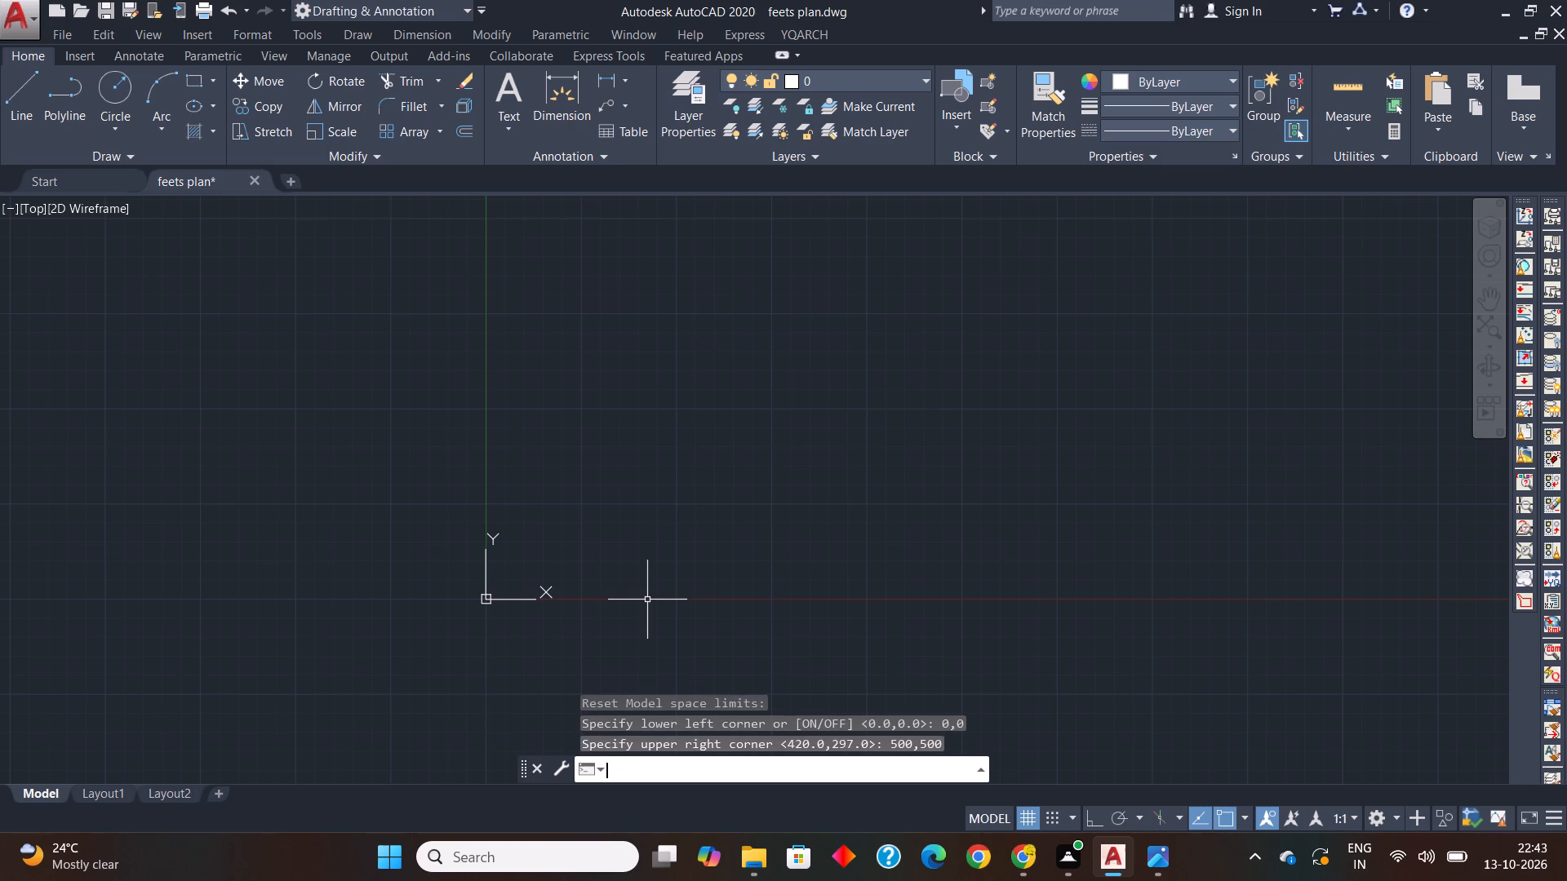
Turn off the display of the grid beyond the drawing limits in the drafting settings.
type("ds")
key("space")
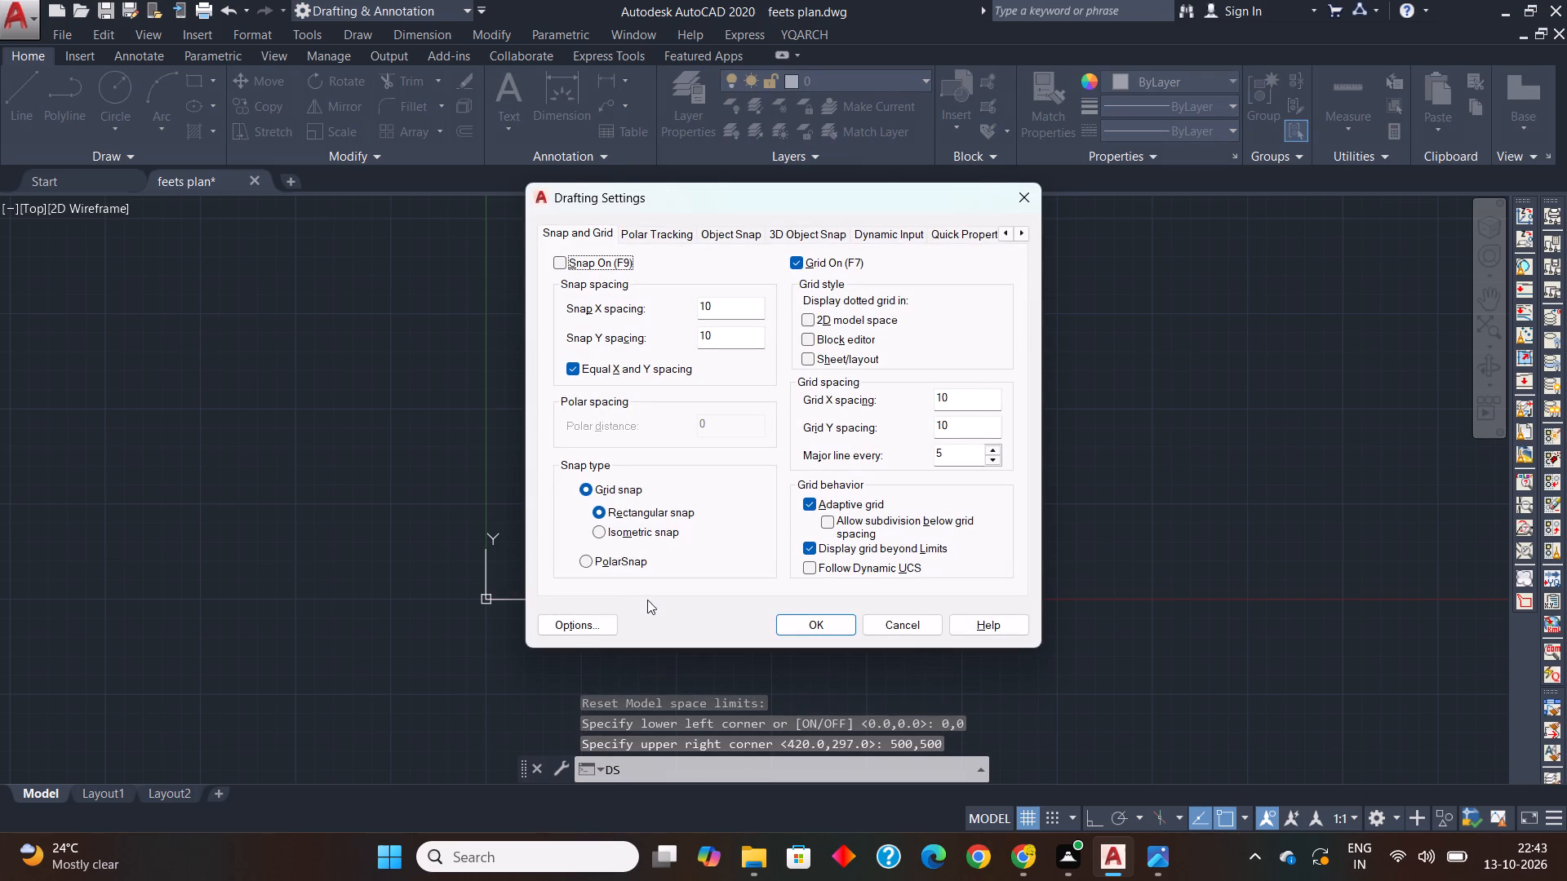
left_click(810, 546)
left_click(825, 625)
Draw a horizontal construction line across the upper half of the gridded limits area.
scroll(488, 595, "up", 3)
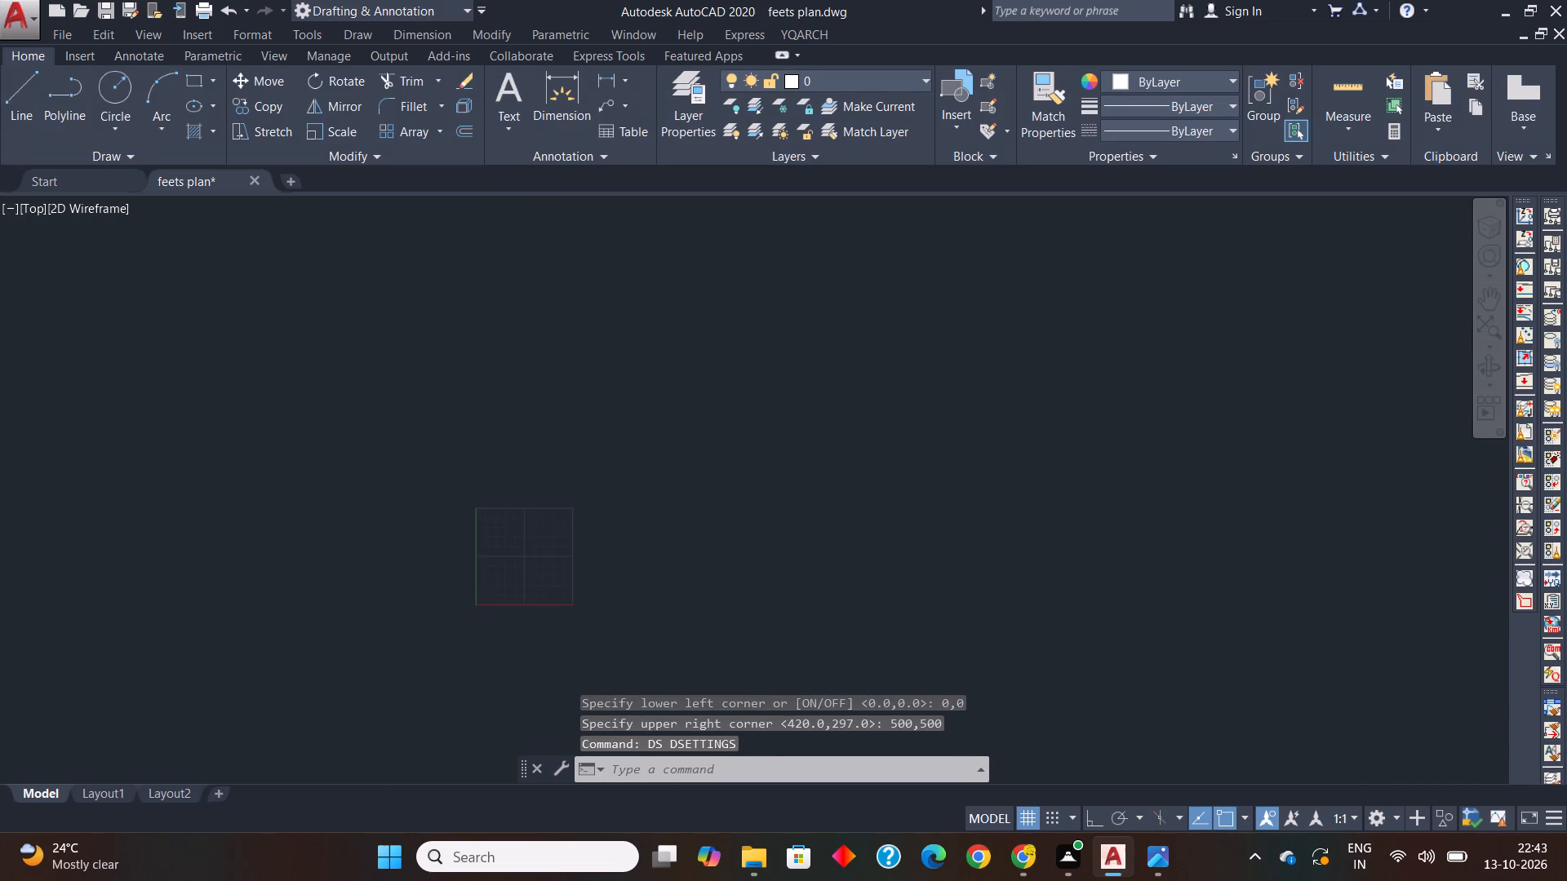
scroll(495, 578, "up", 3)
middle_click_drag(496, 578, 525, 586)
scroll(526, 586, "down", 1)
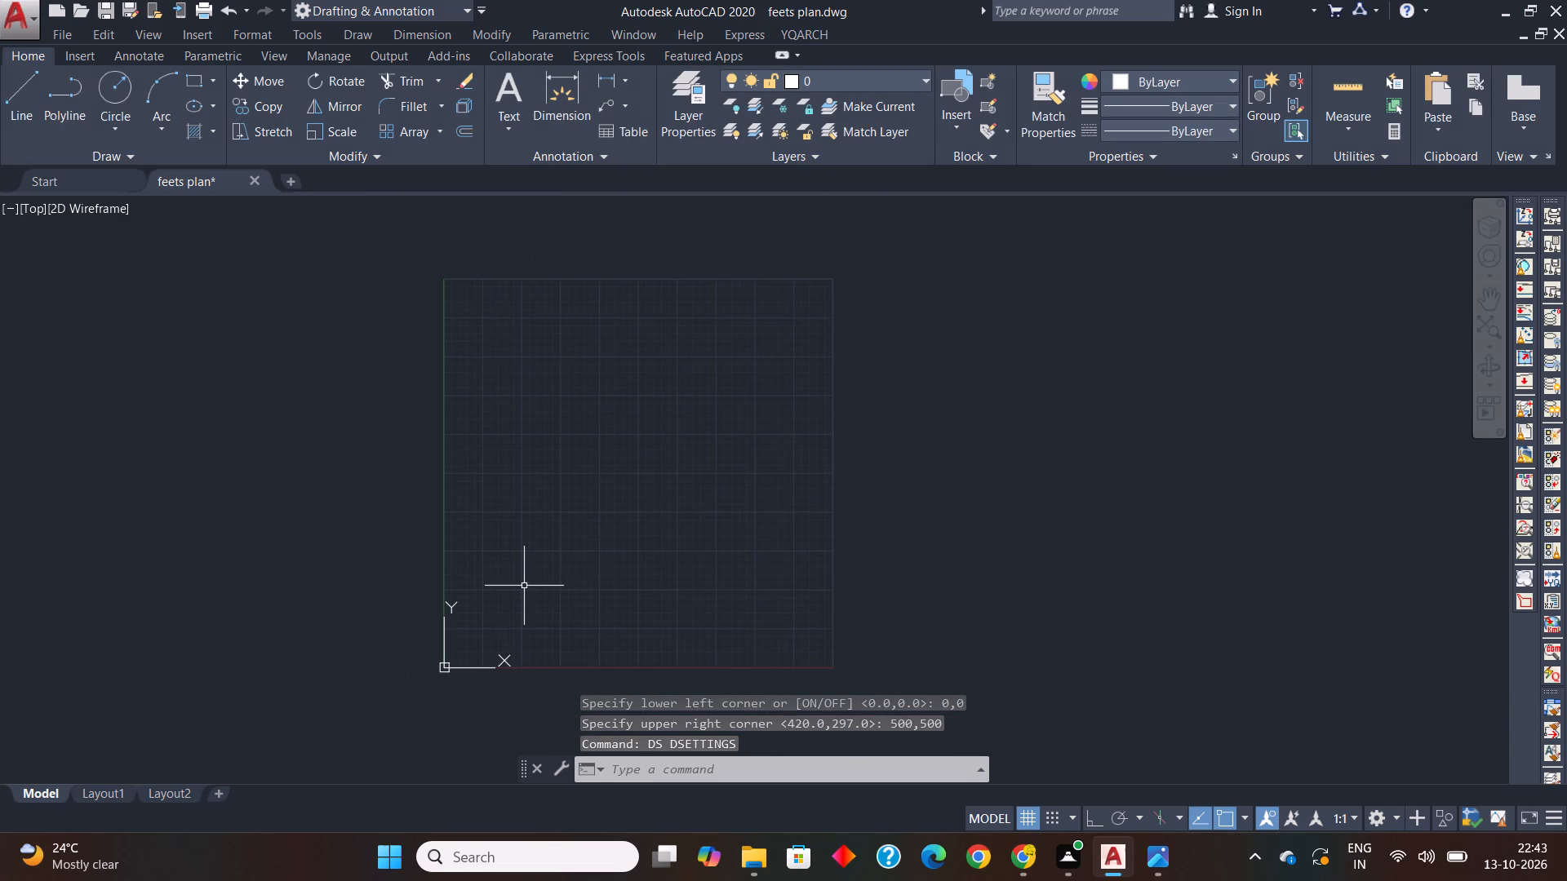
type("xl")
key("space")
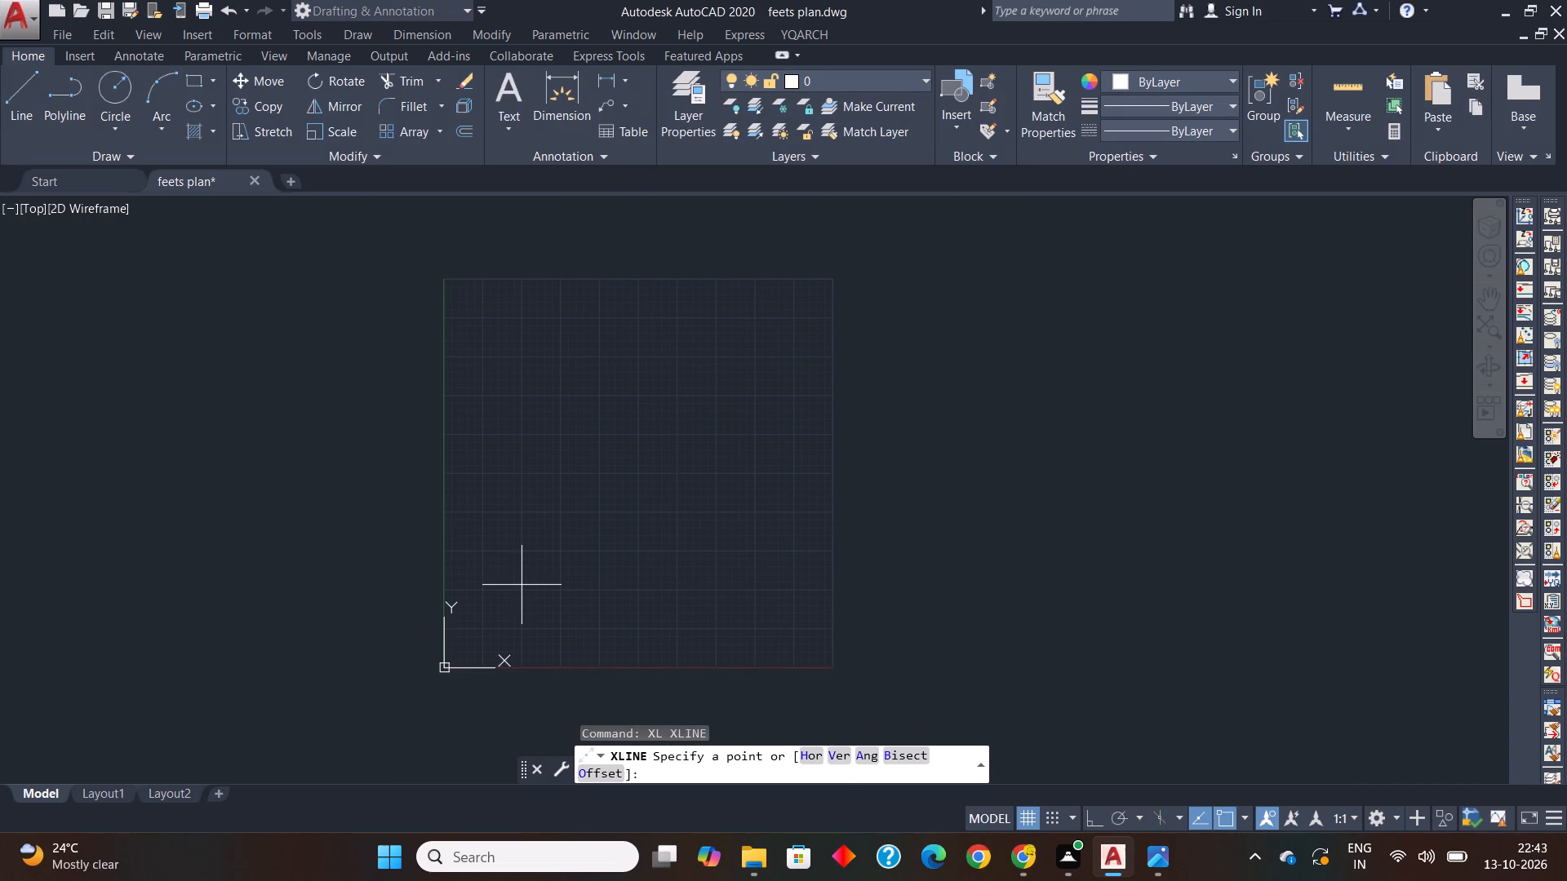
left_click(809, 755)
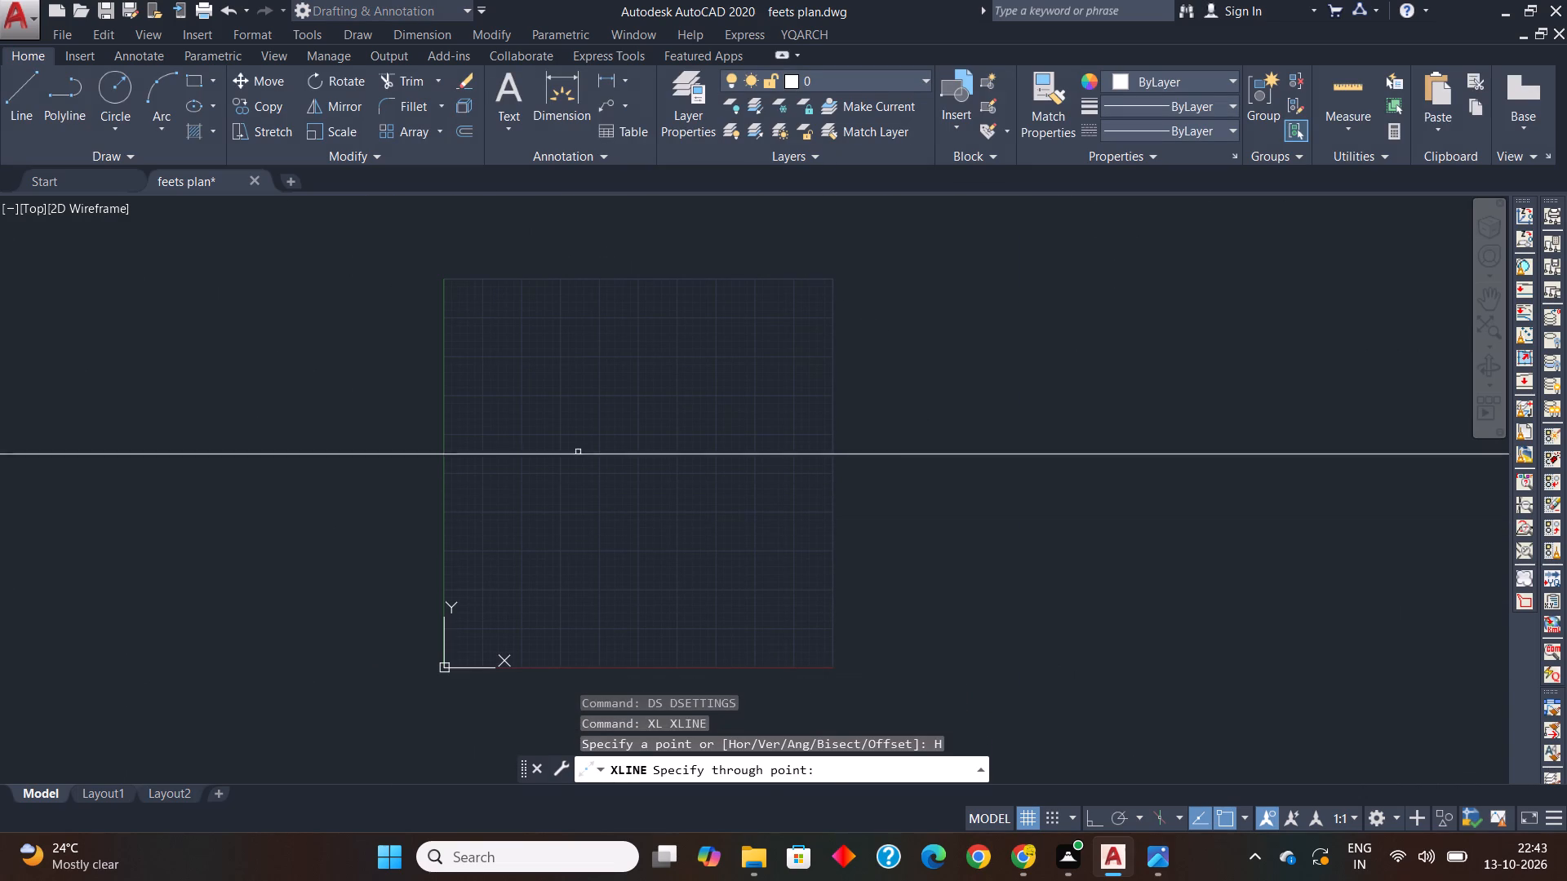
left_click(551, 412)
key("space")
Draw a vertical construction line near the left side of the gridded limits area, crossing the horizontal one.
key("space")
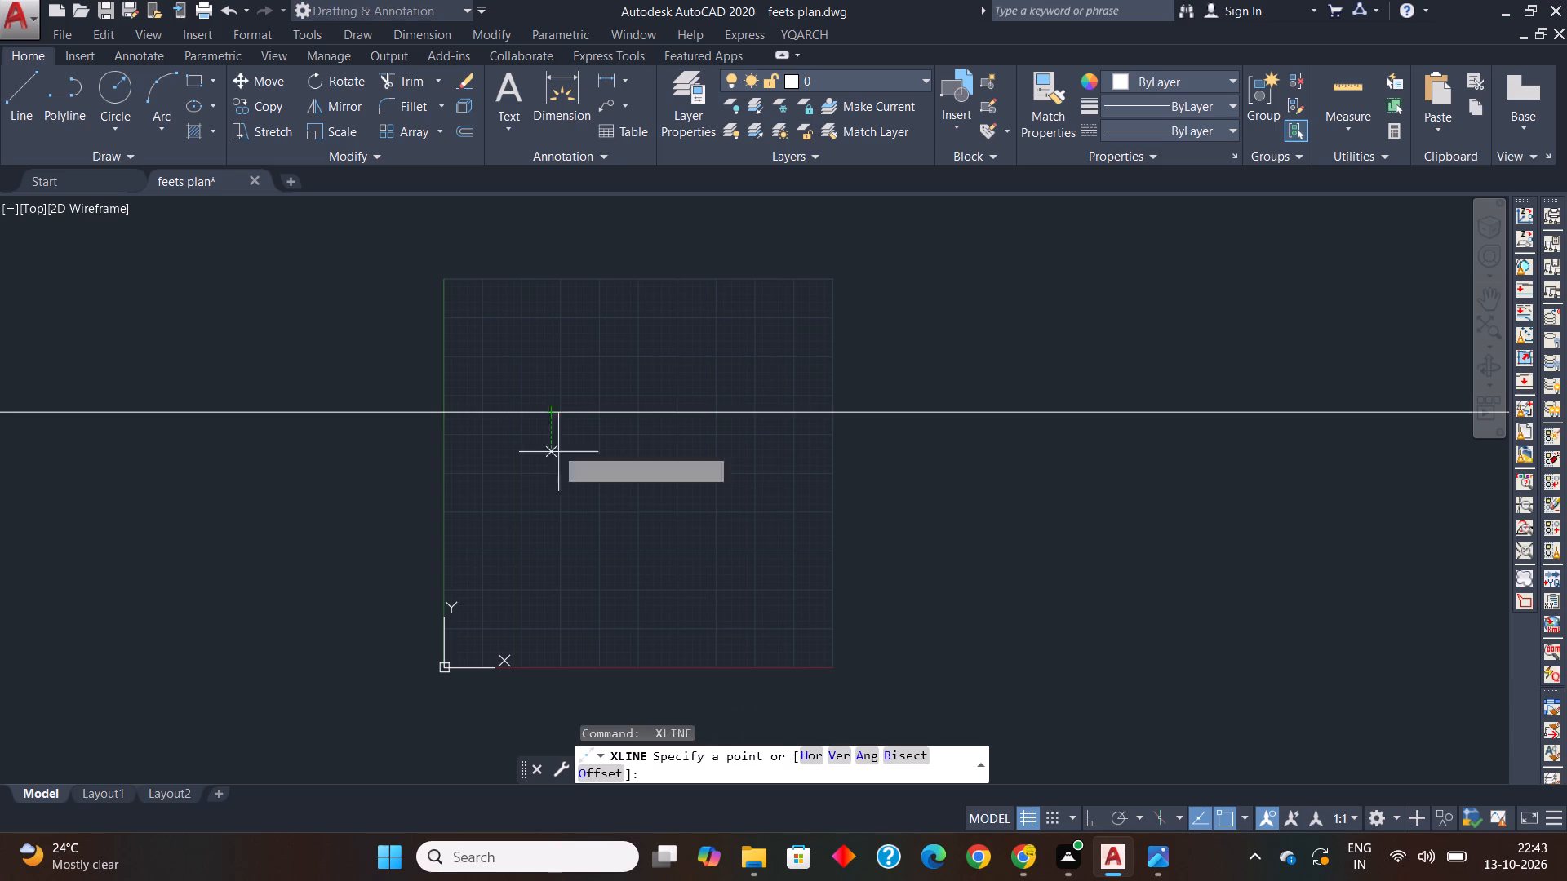
left_click(844, 755)
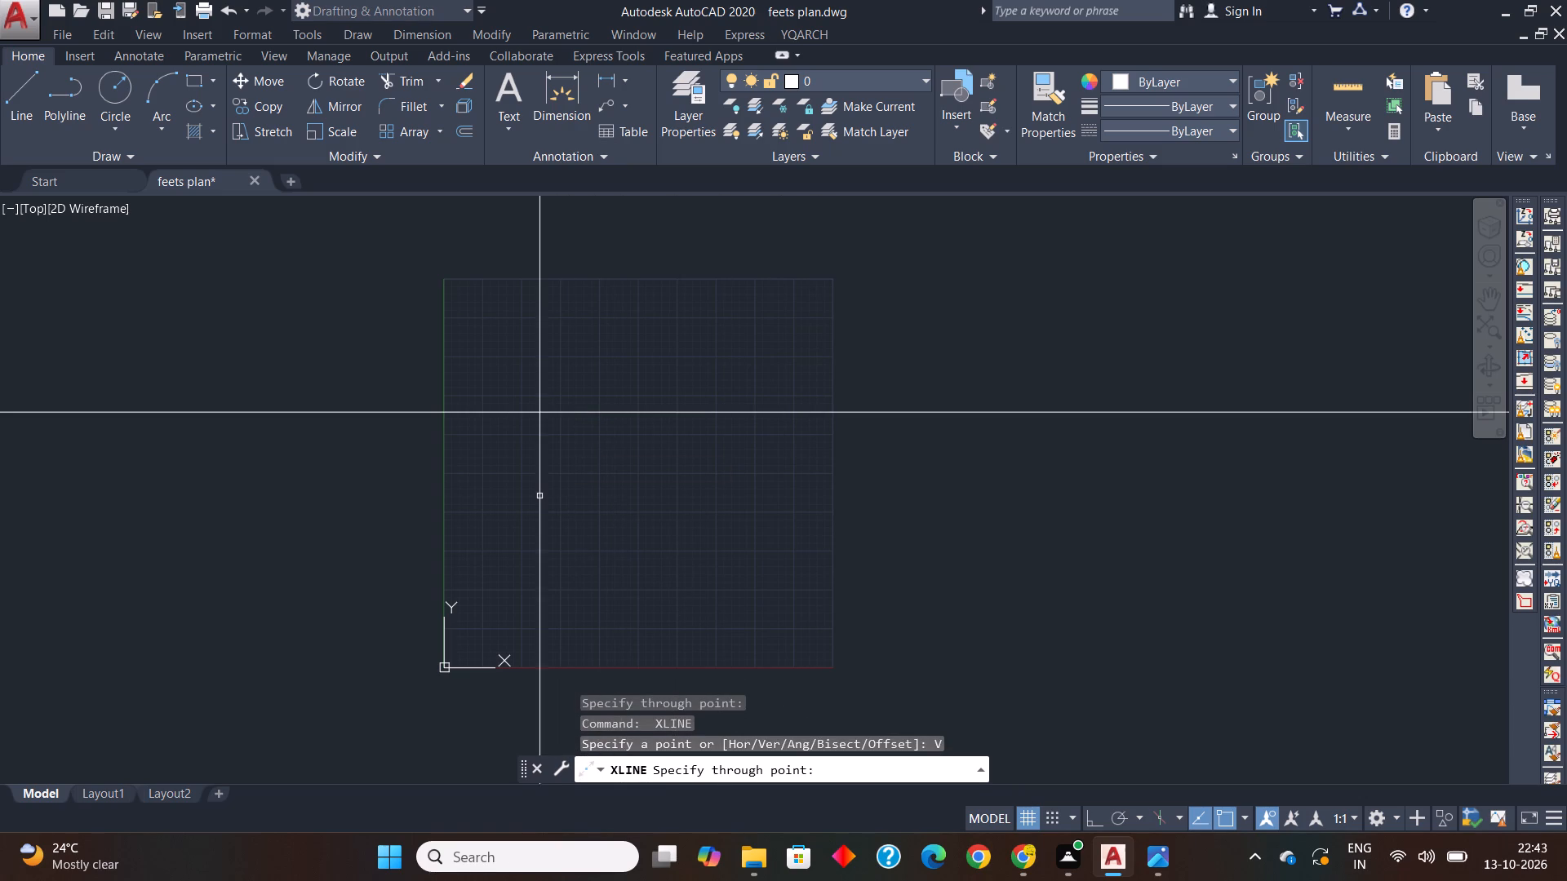
left_click(530, 490)
key("Escape")
key("Escape")
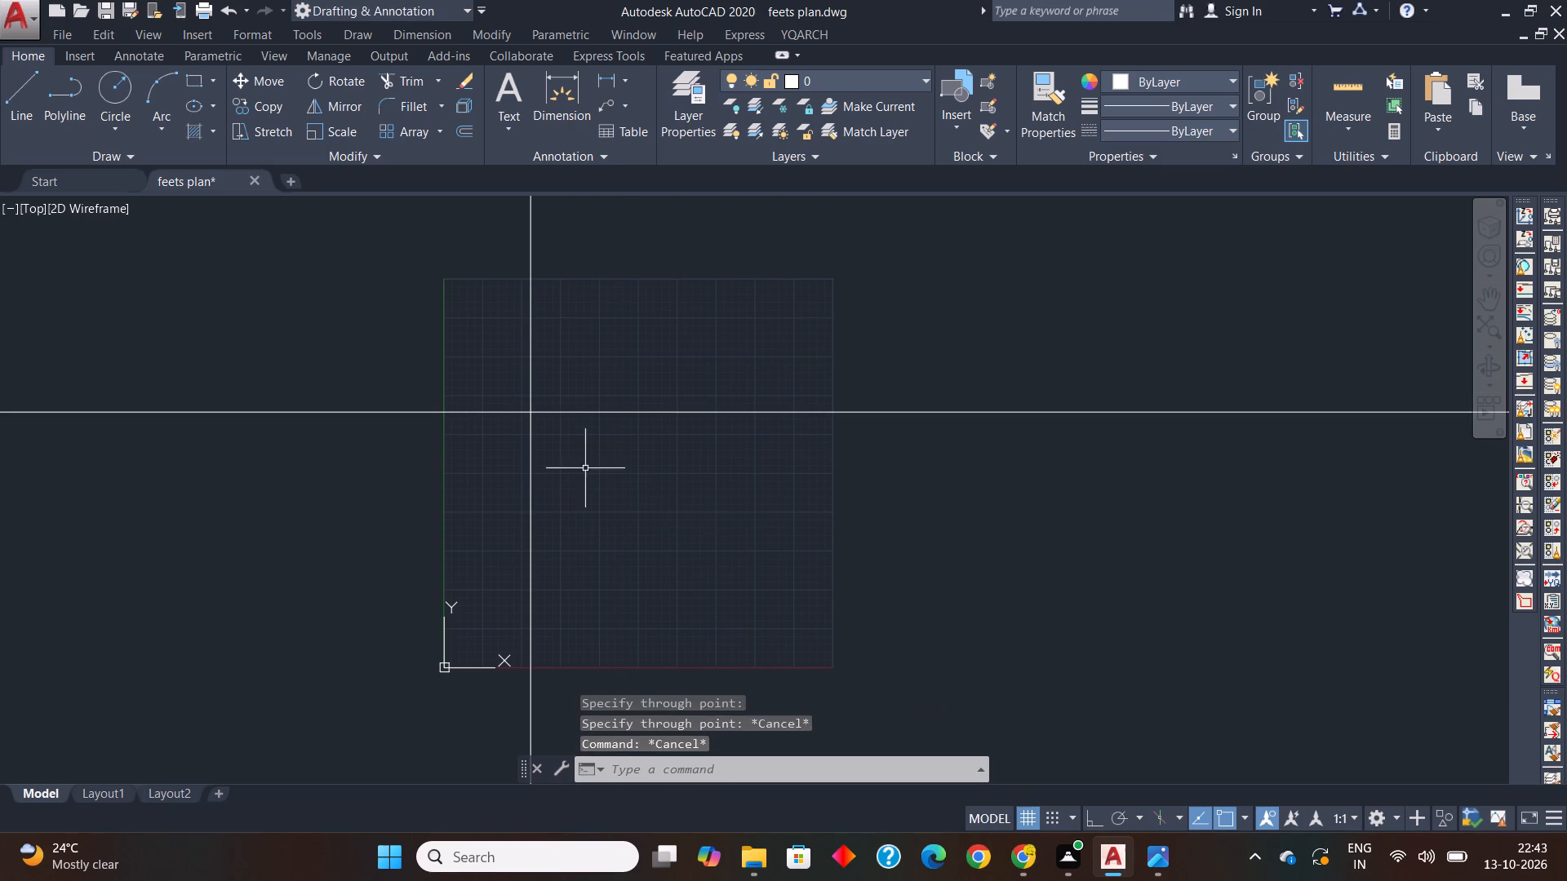
key("Escape")
Move both construction lines by their intersection to a point just inside the upper-left corner of the gridded limits area.
scroll(544, 427, "up", 1)
scroll(544, 427, "down", 1)
middle_click_drag(541, 428, 503, 400)
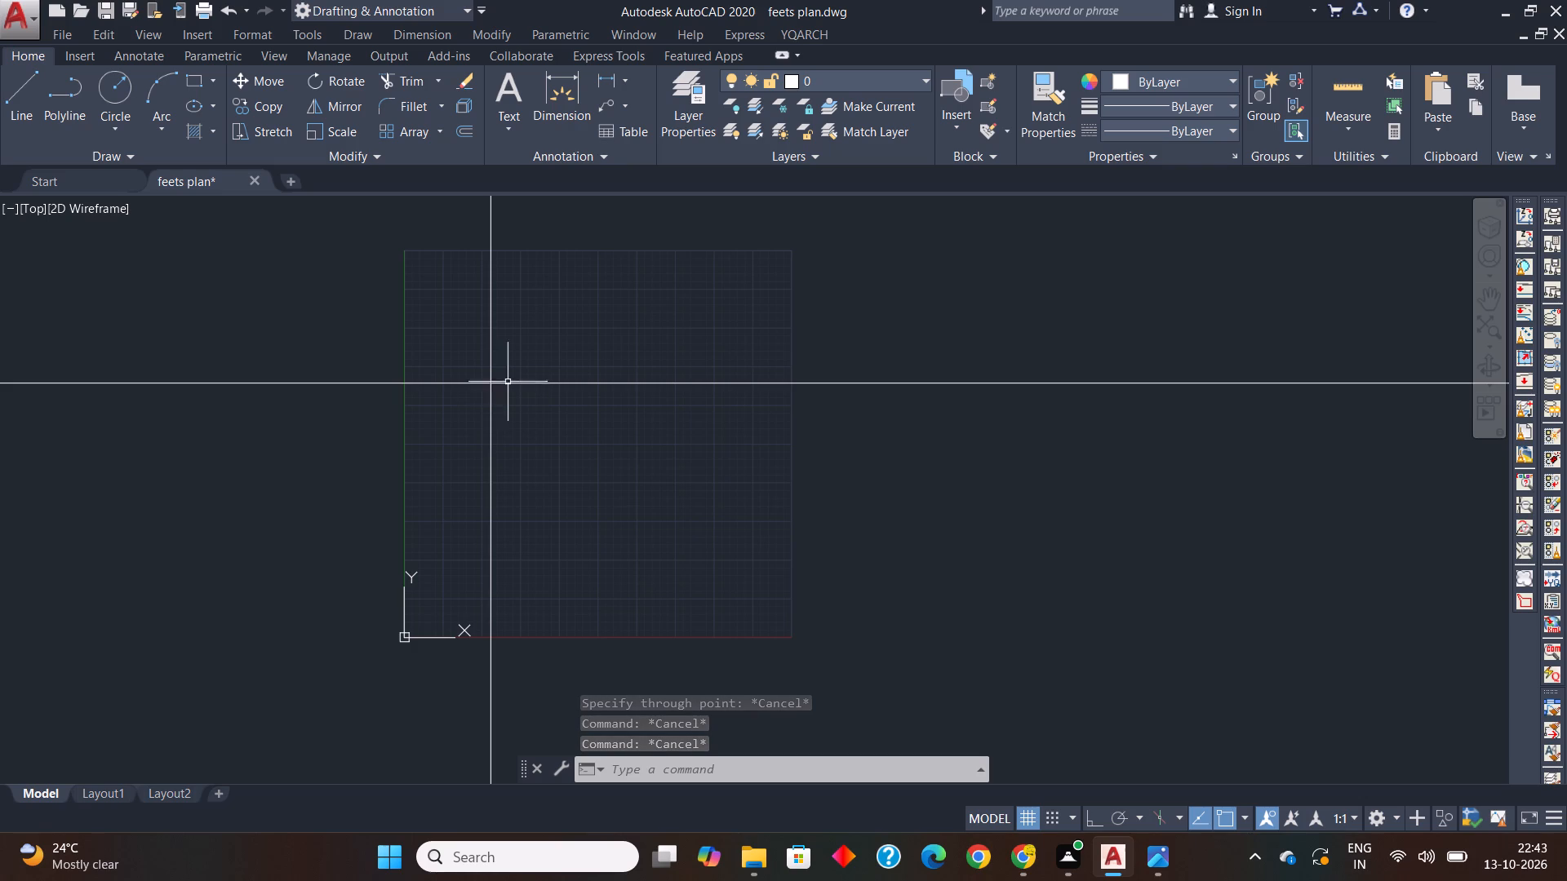
left_click_drag(500, 326, 473, 363)
left_click(442, 401)
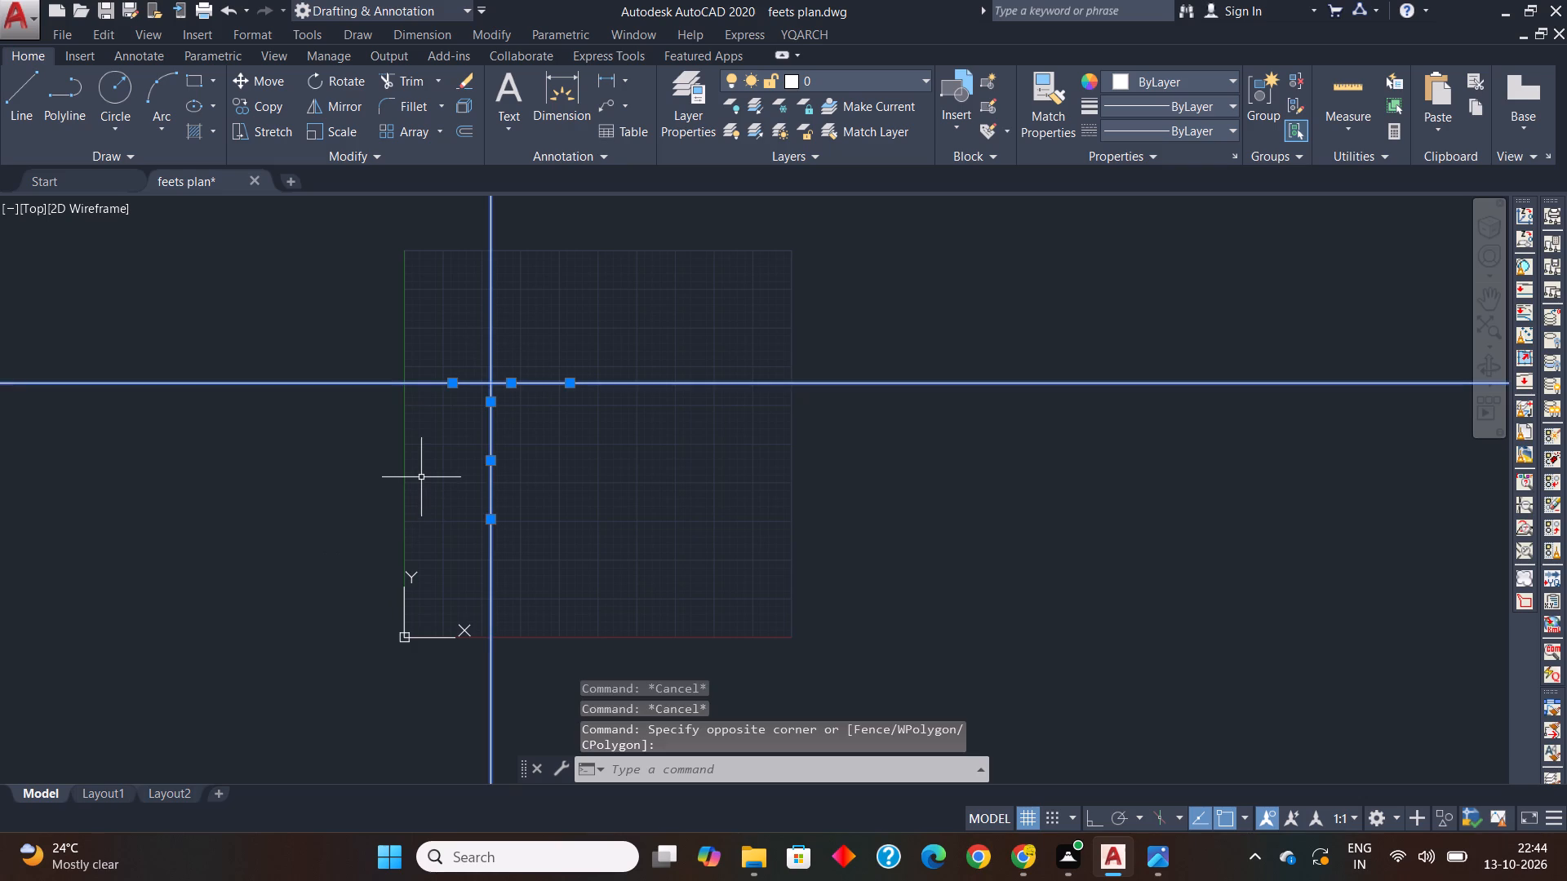
key("m")
key("space")
left_click(490, 384)
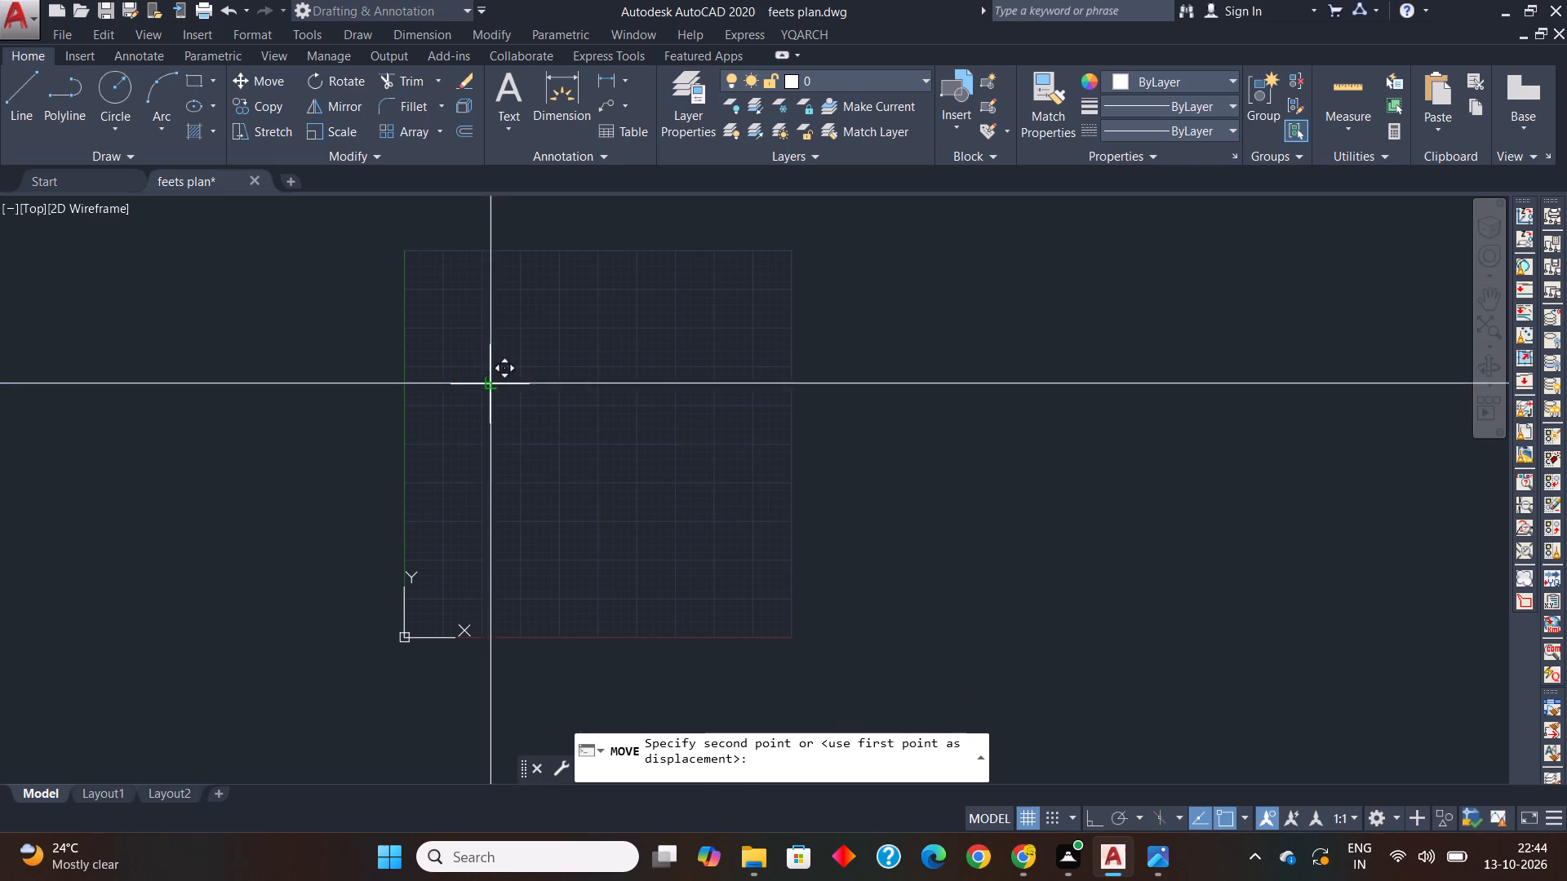
left_click(433, 281)
middle_click_drag(461, 315, 495, 392)
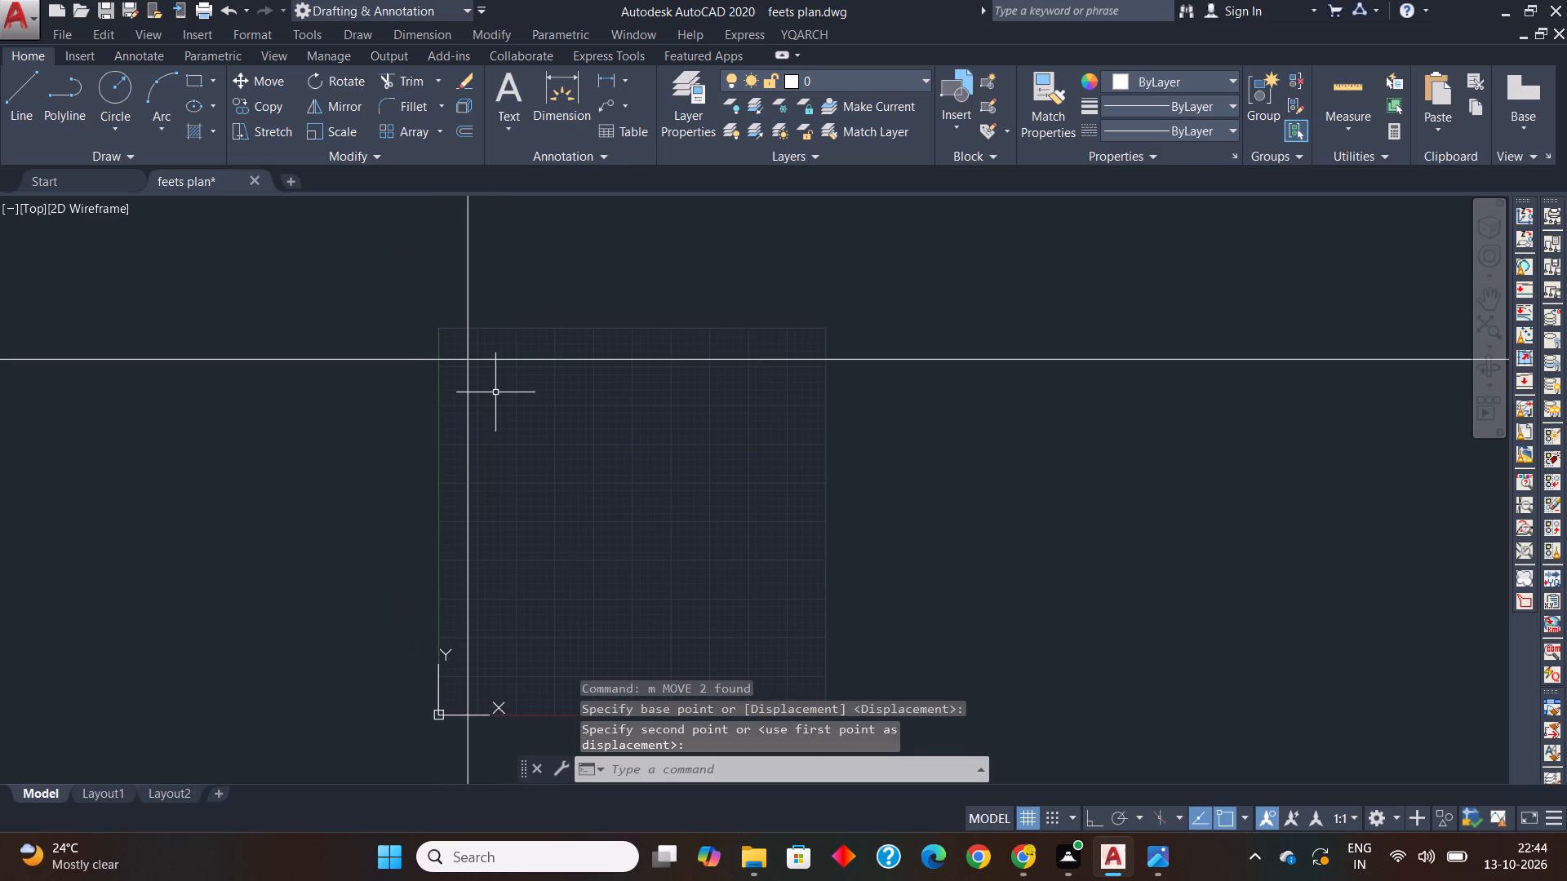
key("Escape")
key("Escape")
Offset the vertical construction line 0.23 to the right and the horizontal one 0.23 downward as wall thickness.
type("of")
key("space")
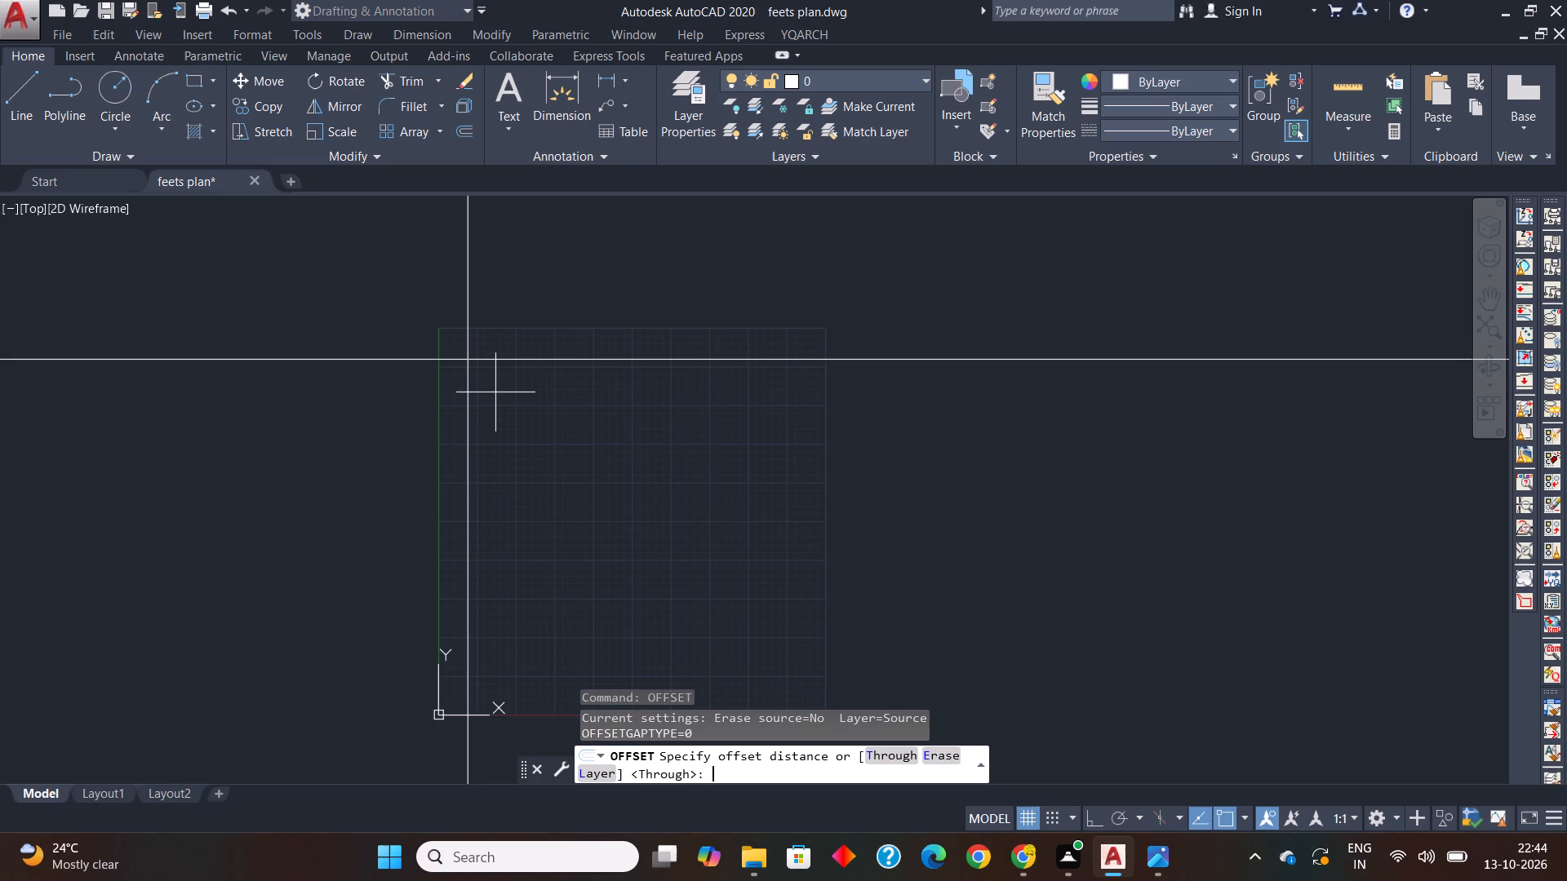
type("0.23")
key("Return")
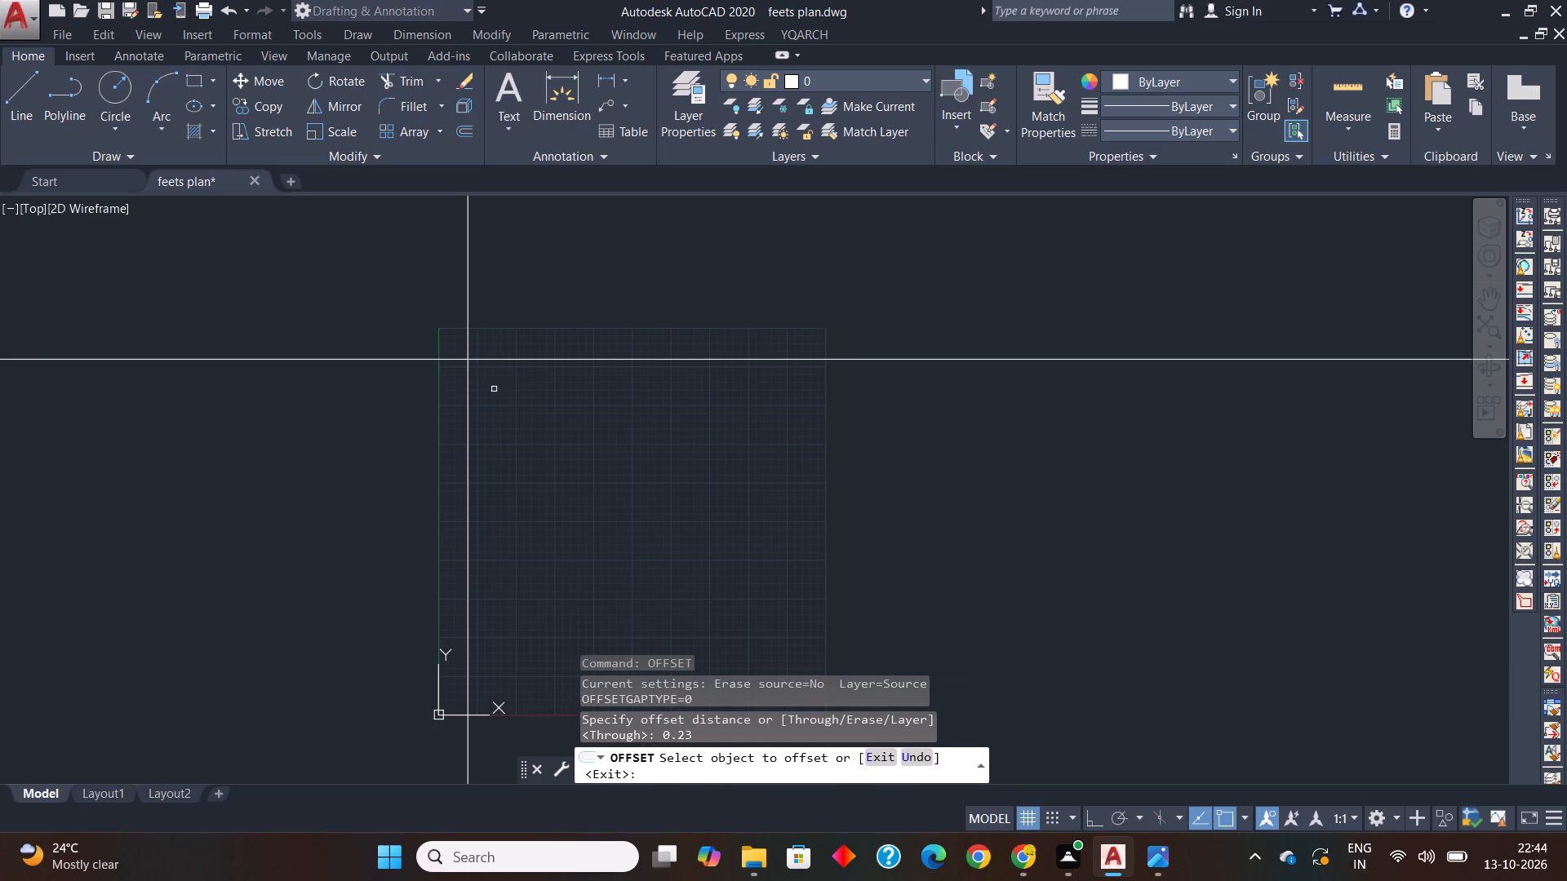
left_click(469, 411)
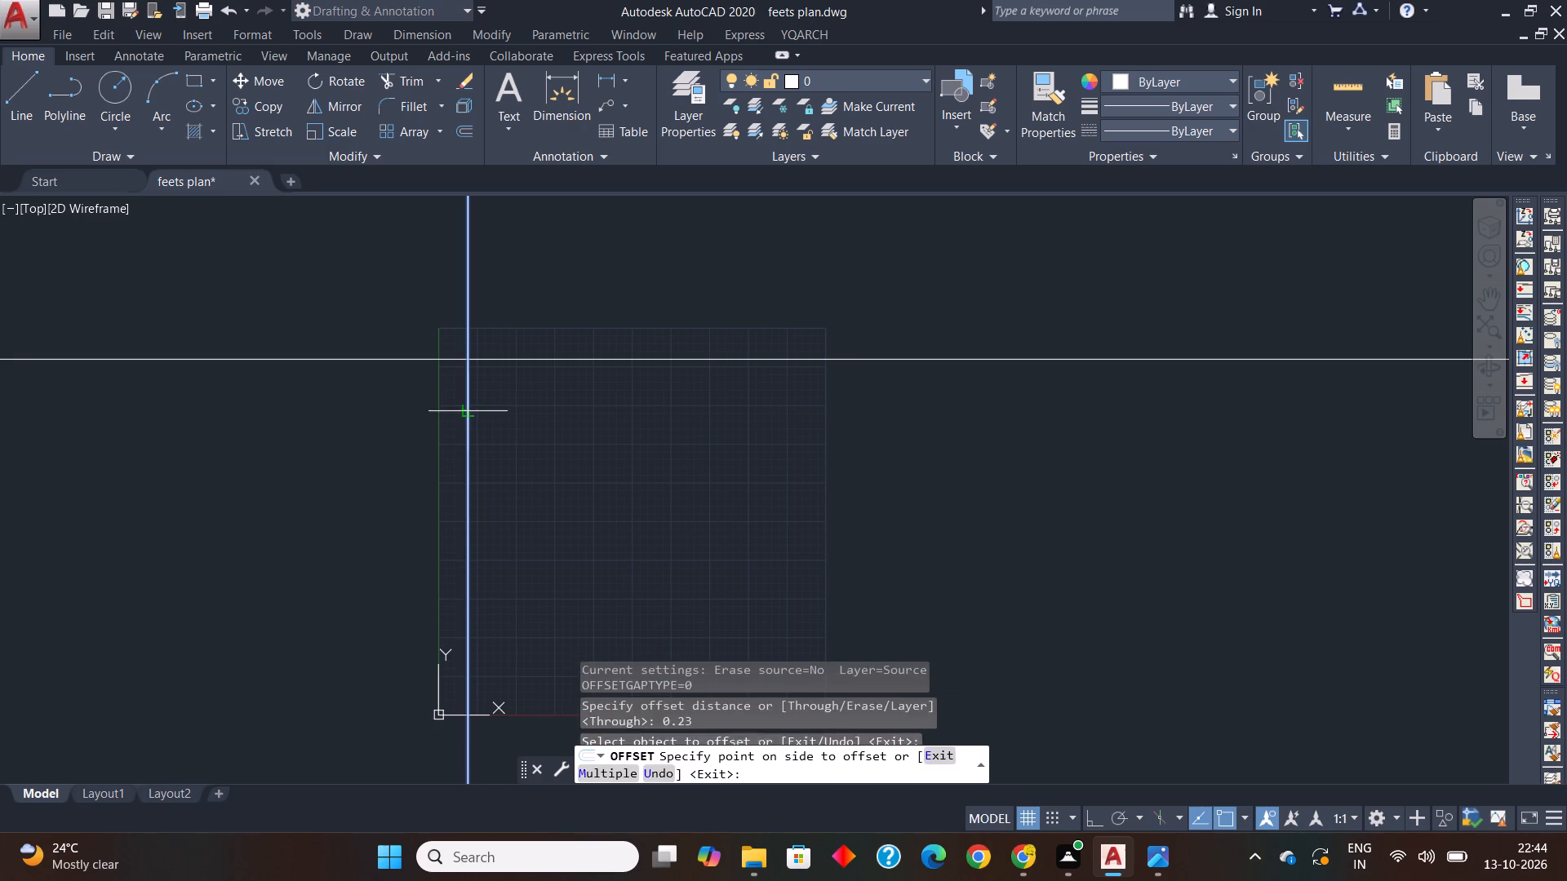
left_click(495, 410)
left_click(482, 360)
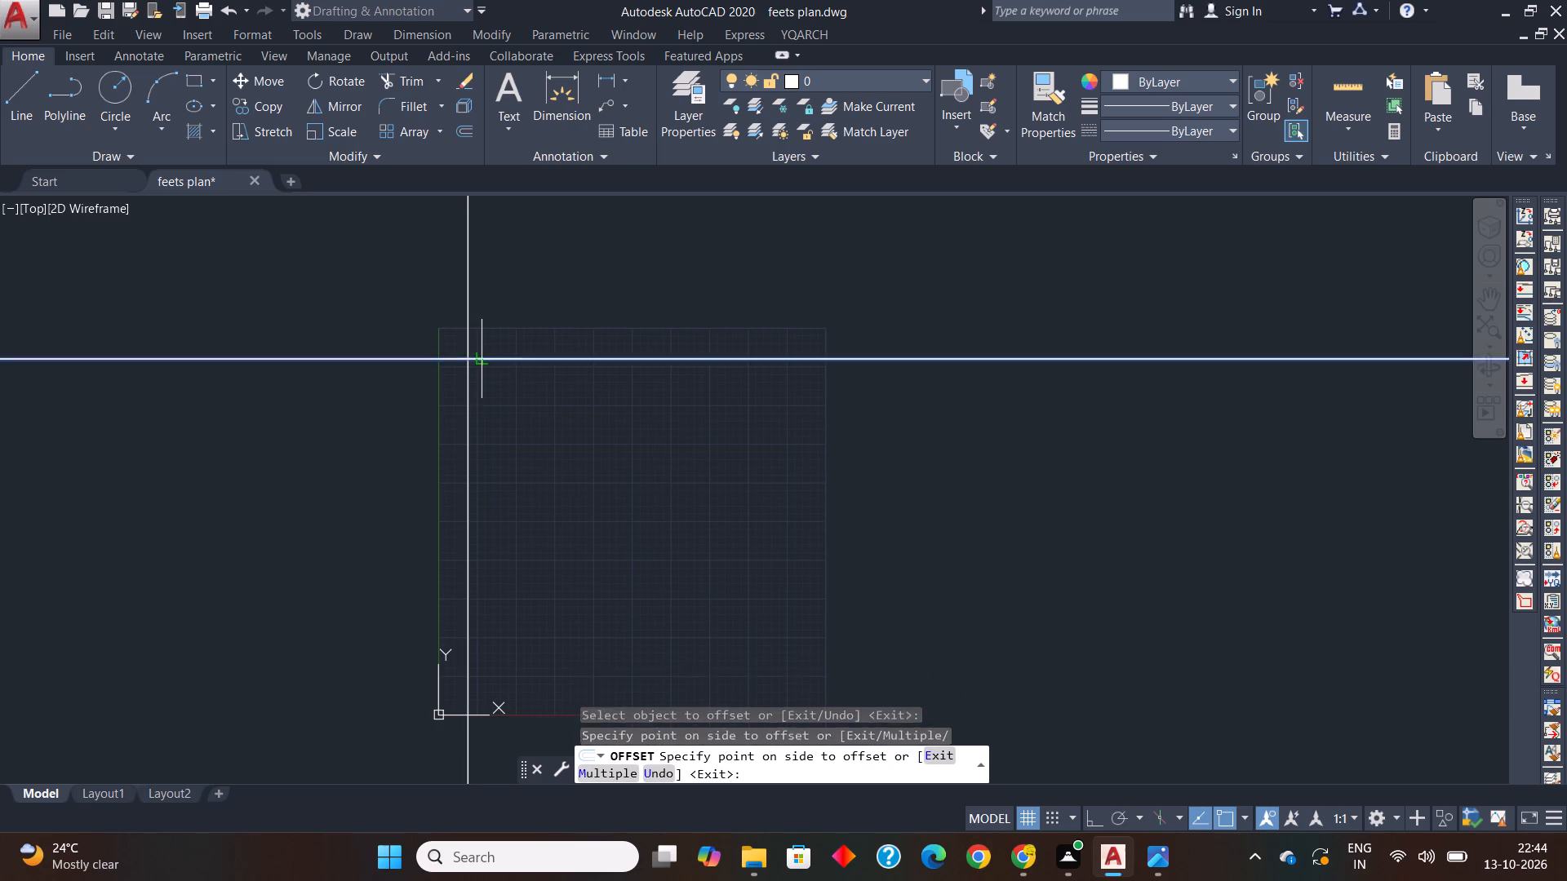
left_click(489, 408)
key("Escape")
key("Escape")
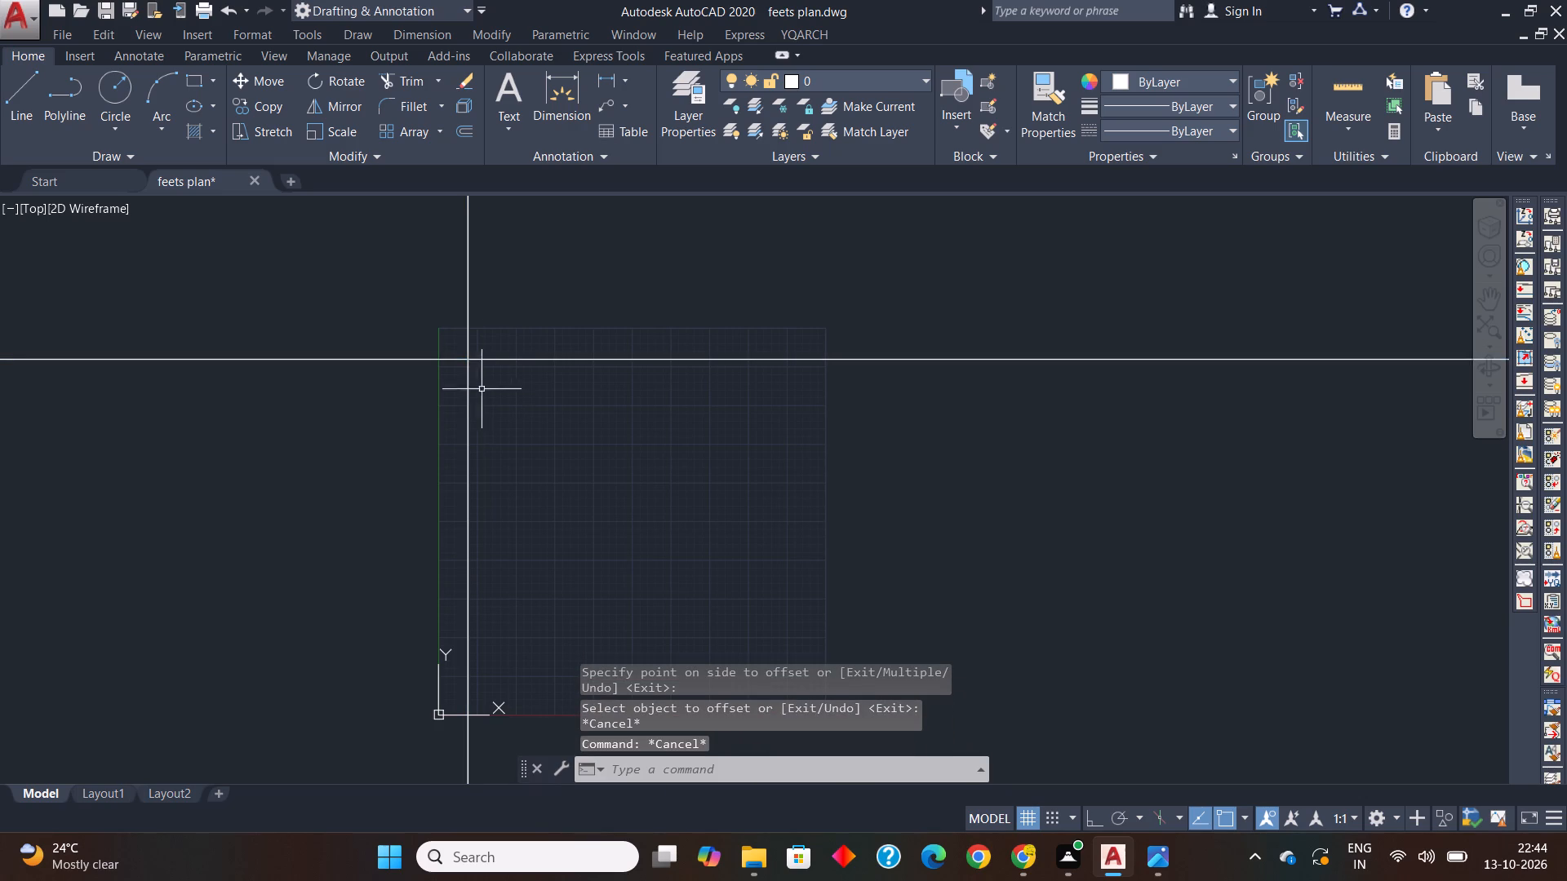
scroll(470, 343, "up", 3)
scroll(437, 420, "up", 3)
scroll(506, 377, "up", 2)
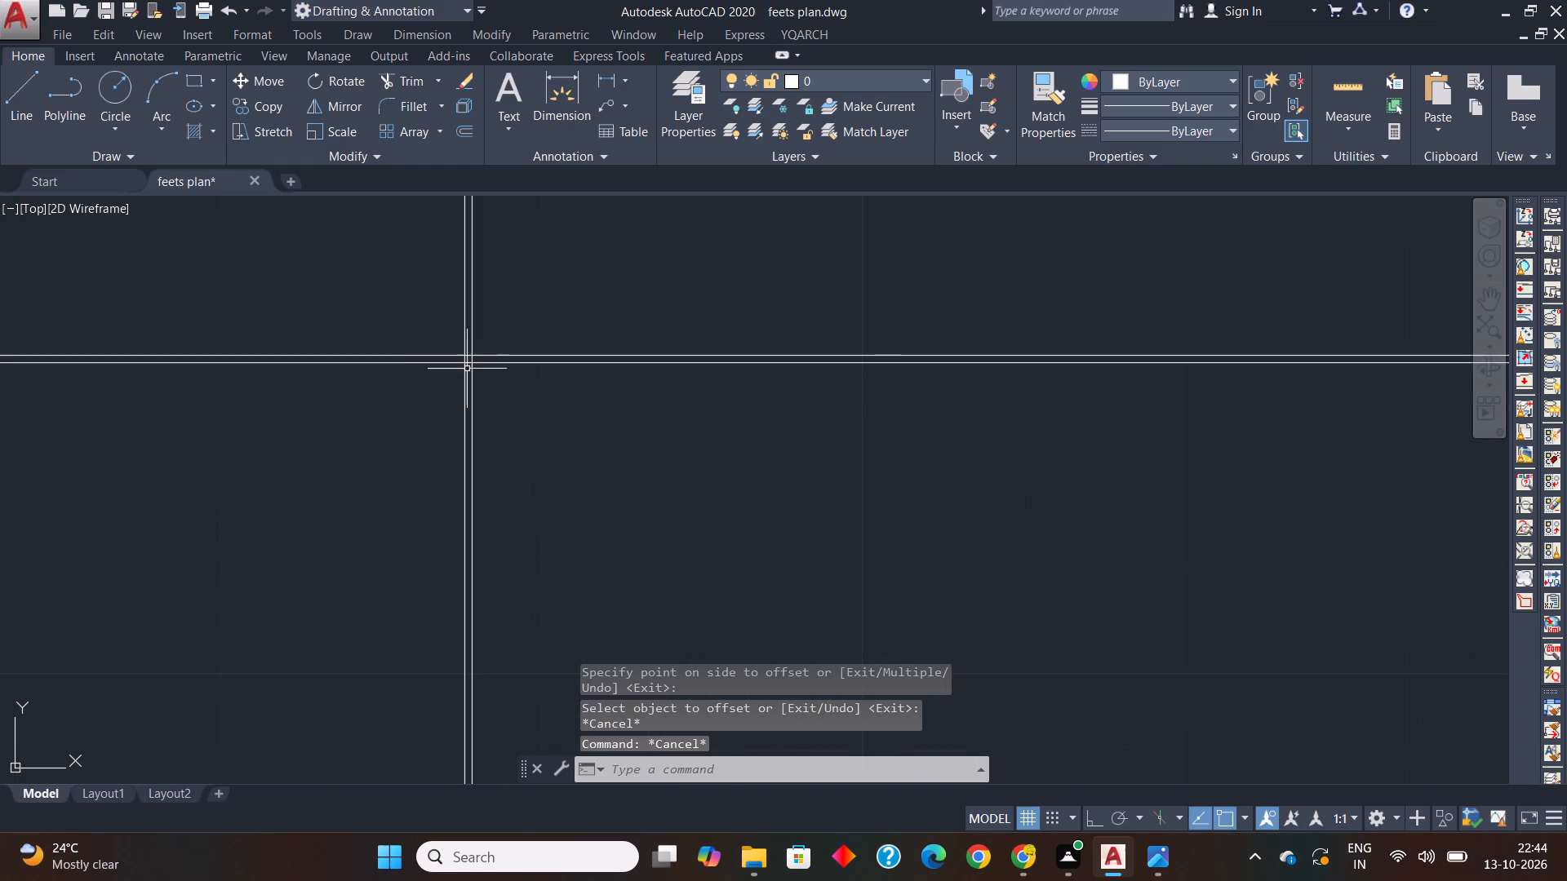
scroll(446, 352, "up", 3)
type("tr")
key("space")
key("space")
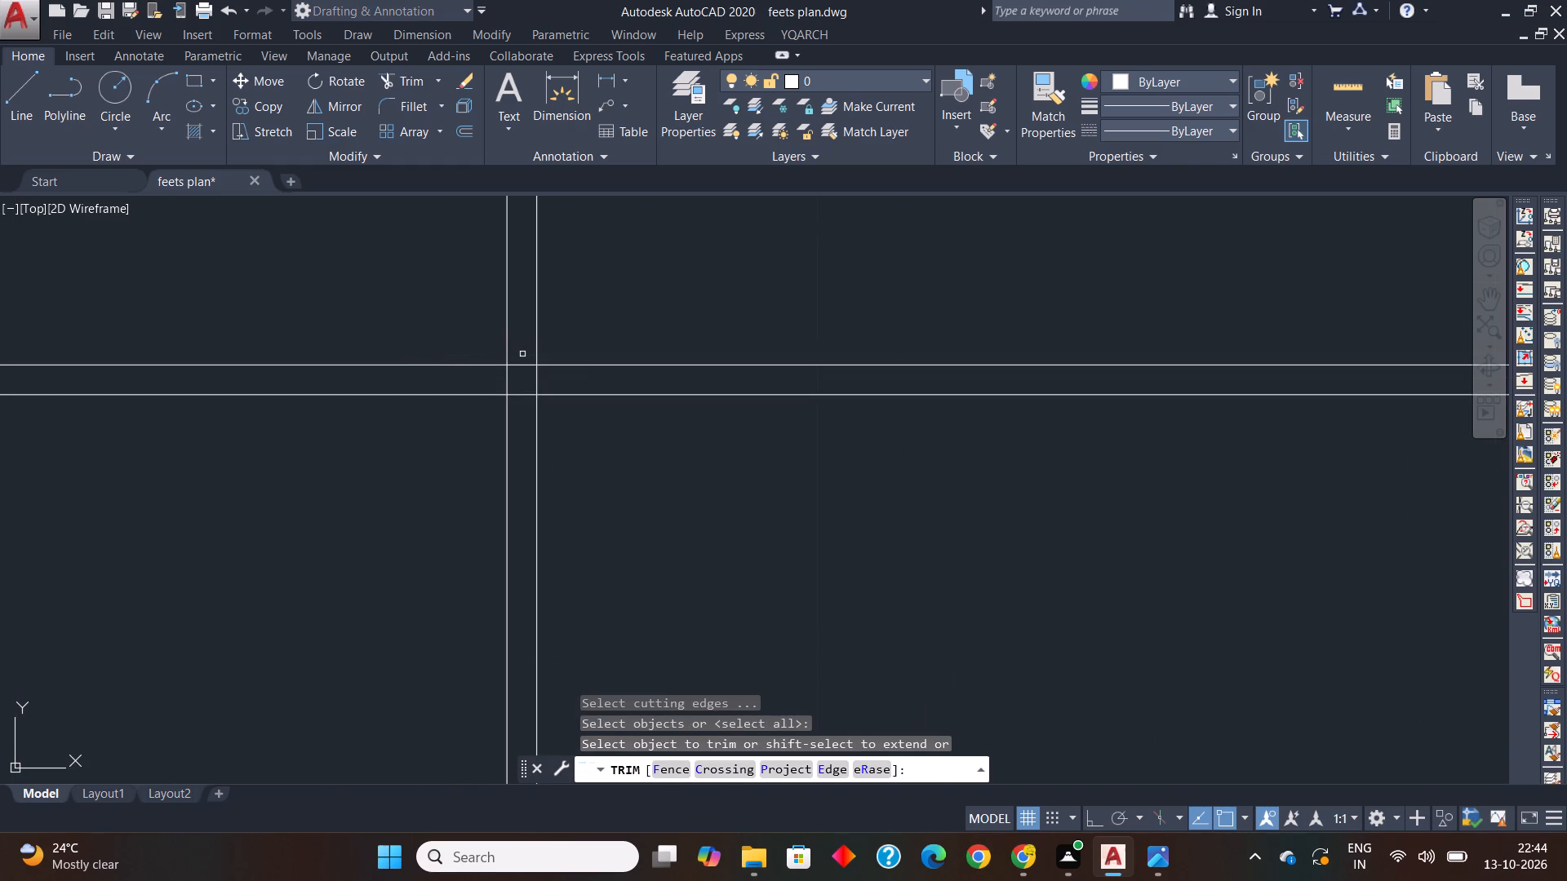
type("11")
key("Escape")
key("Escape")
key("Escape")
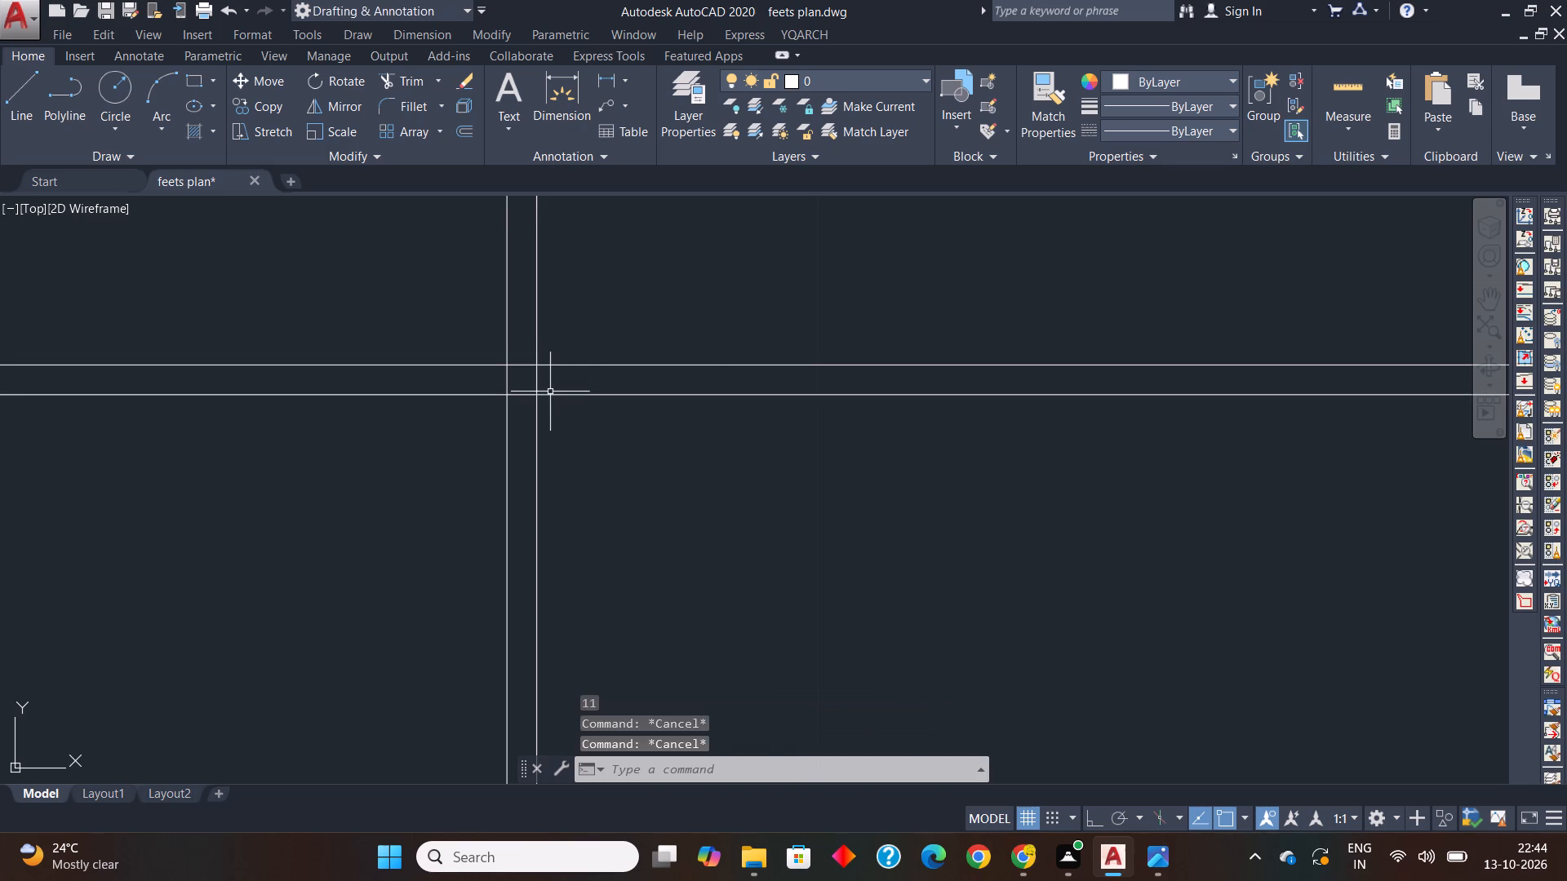
Delete the two inner offset lines, keeping only the outer vertical and horizontal construction lines.
left_click(551, 386)
left_click(530, 414)
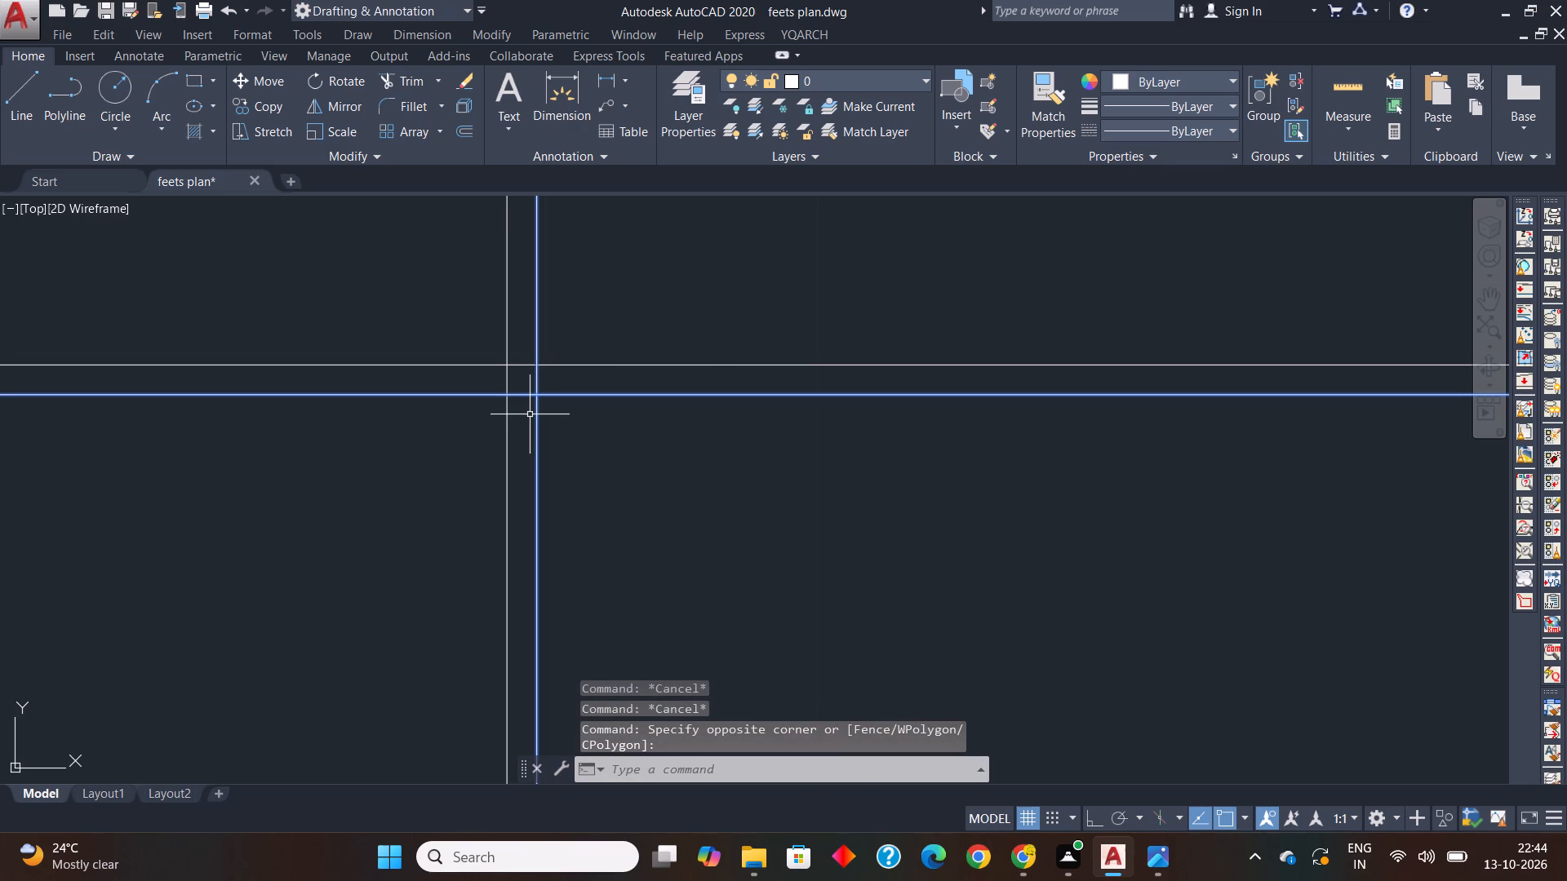
key("Delete")
key("Delete")
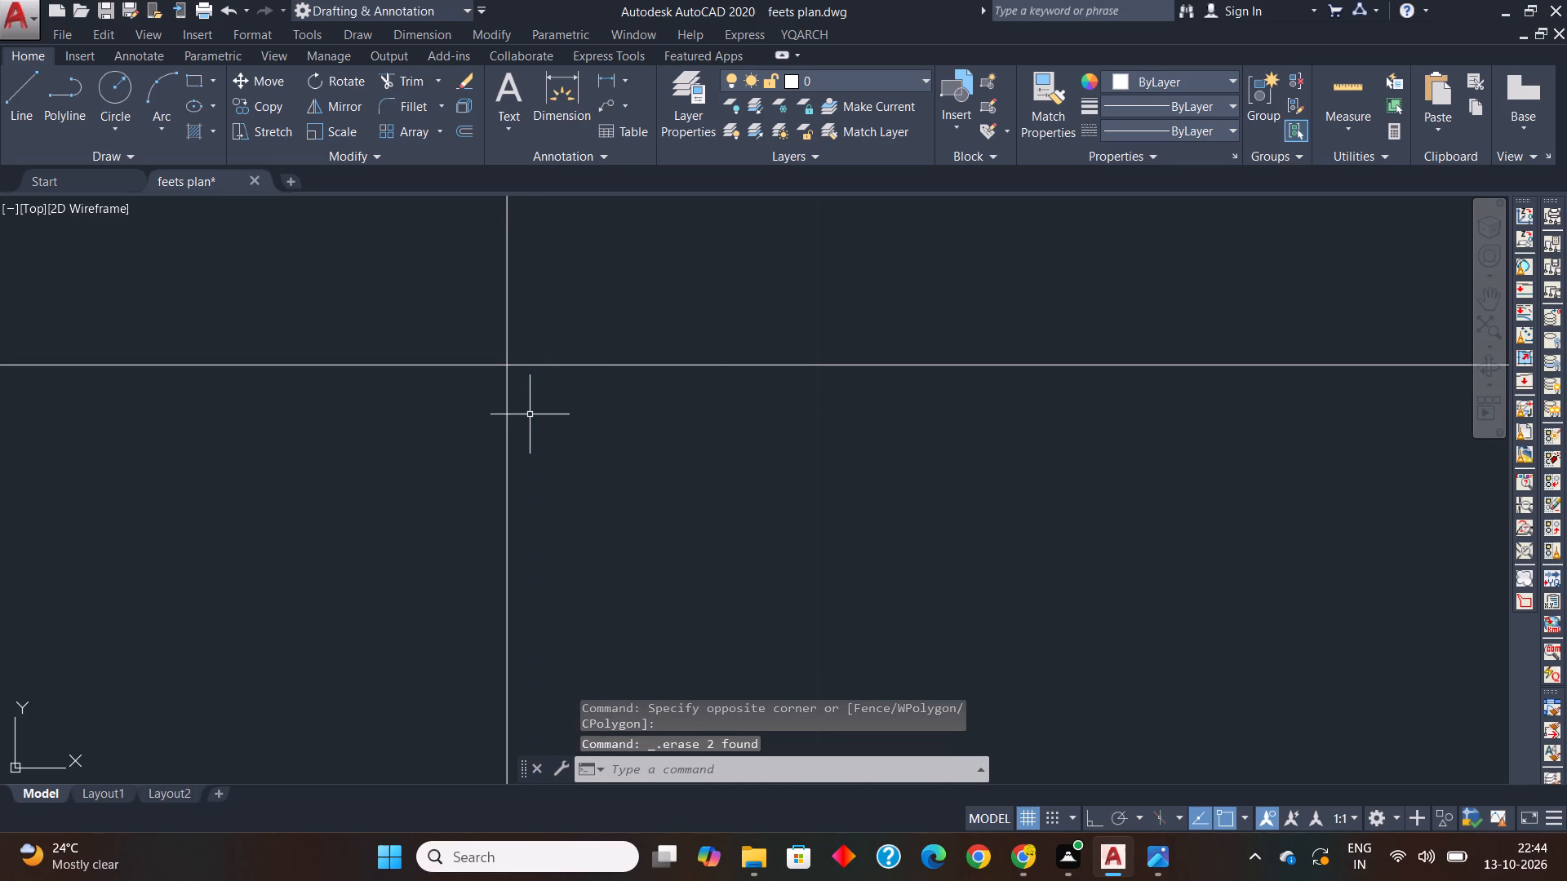
Trim the vertical line above and the horizontal line left of their intersection to form the building's upper-left outer corner.
type("tr")
key("space")
key("space")
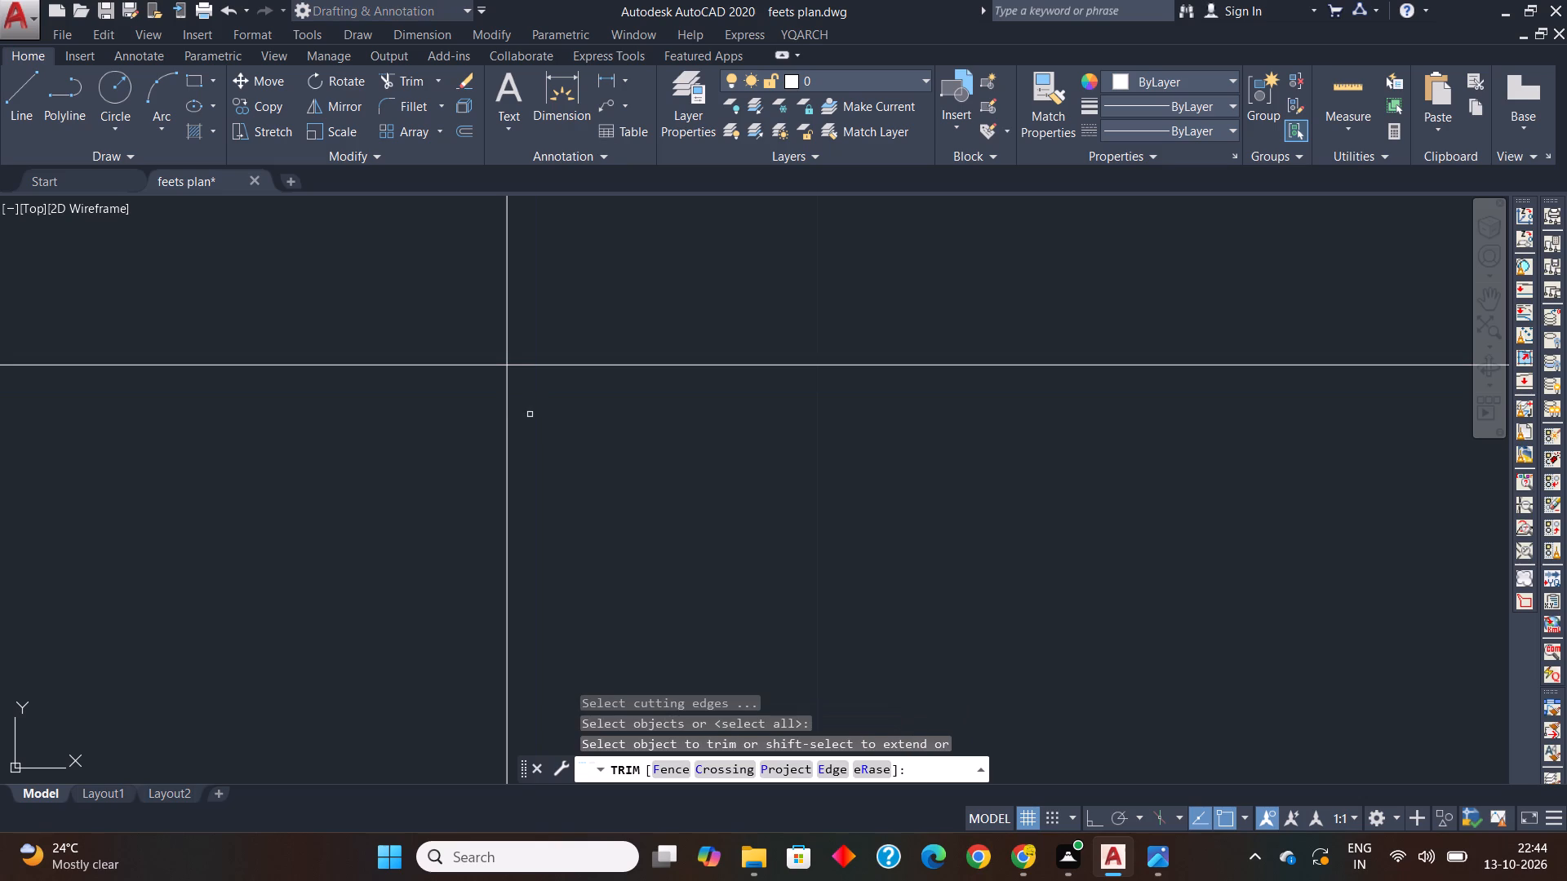
left_click_drag(542, 306, 532, 305)
left_click(411, 325)
left_click_drag(439, 317, 435, 331)
left_click(394, 427)
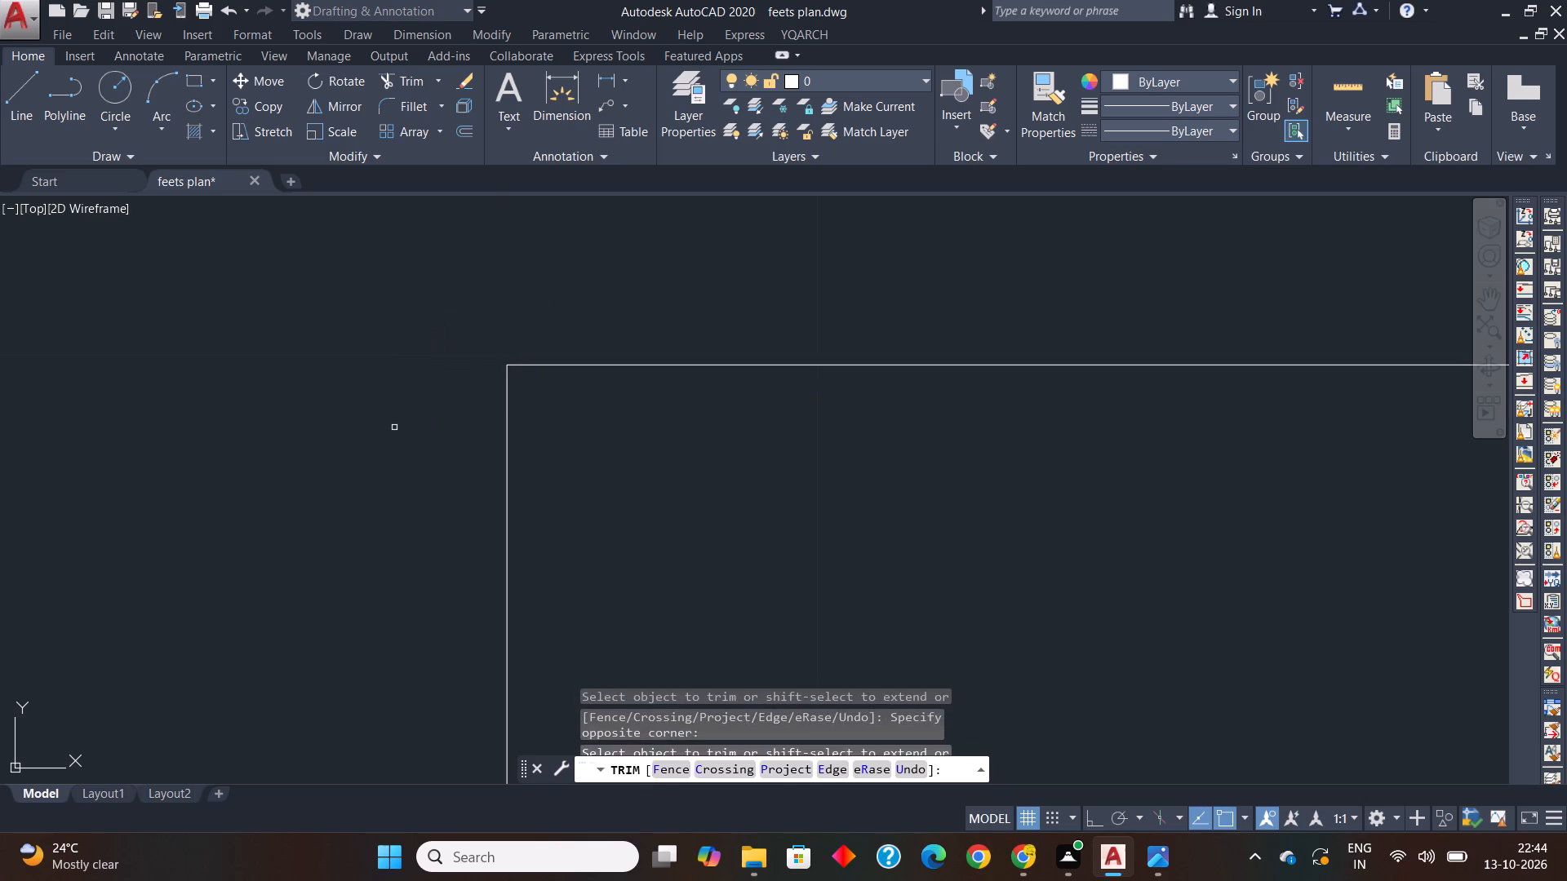
key("Escape")
key("Escape")
key("Escape")
key("Escape")
Offset the trimmed vertical line 0.23 to the right and the horizontal line 0.23 downward for the outer wall thickness.
type("of")
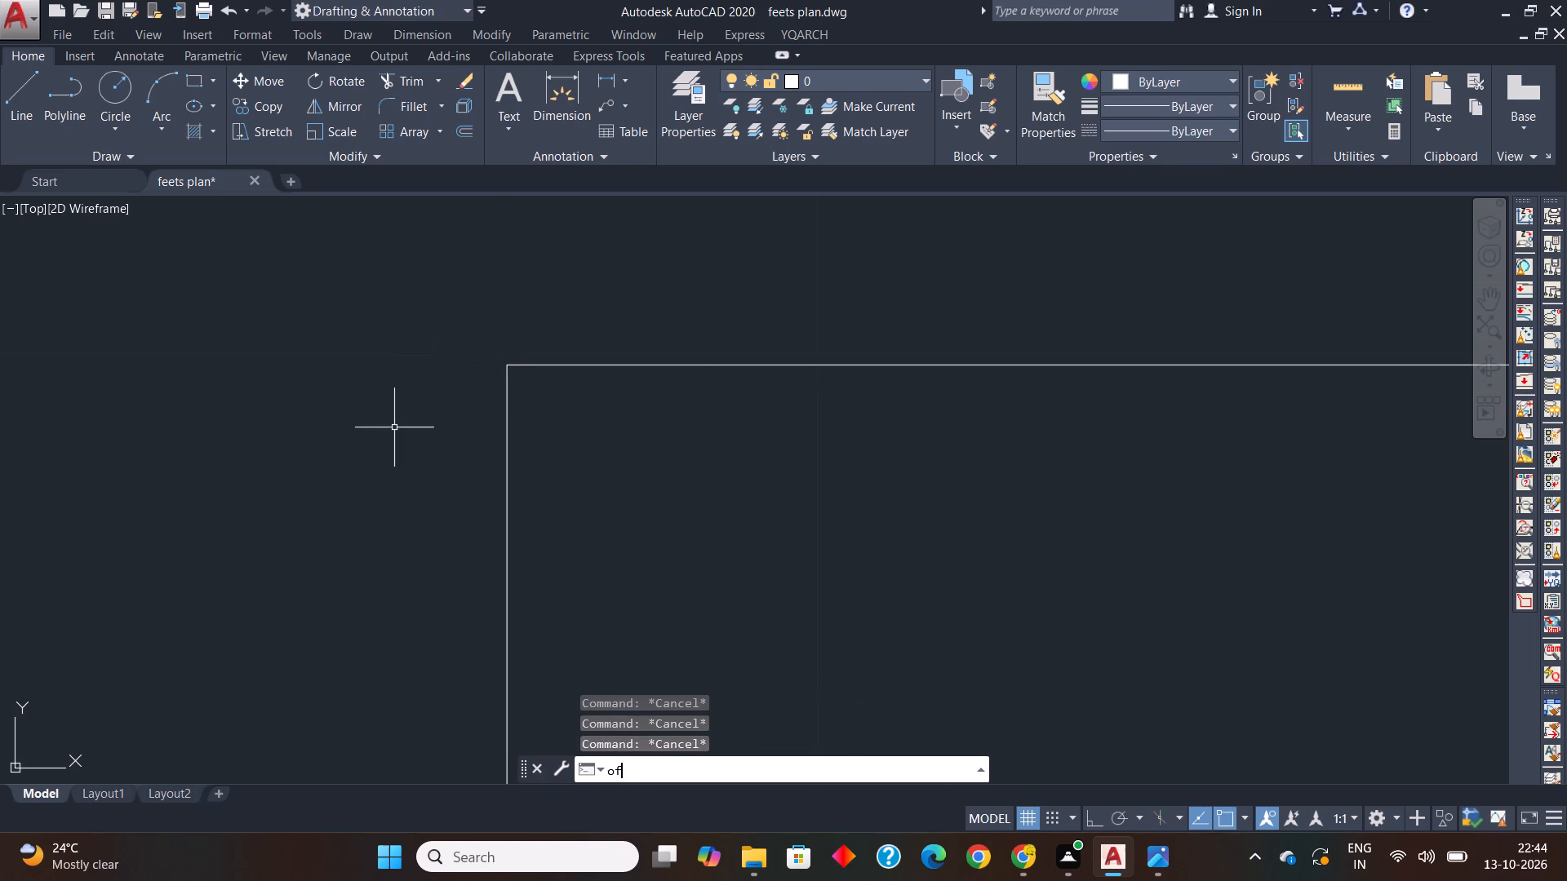
key("space")
type("0.23")
key("Return")
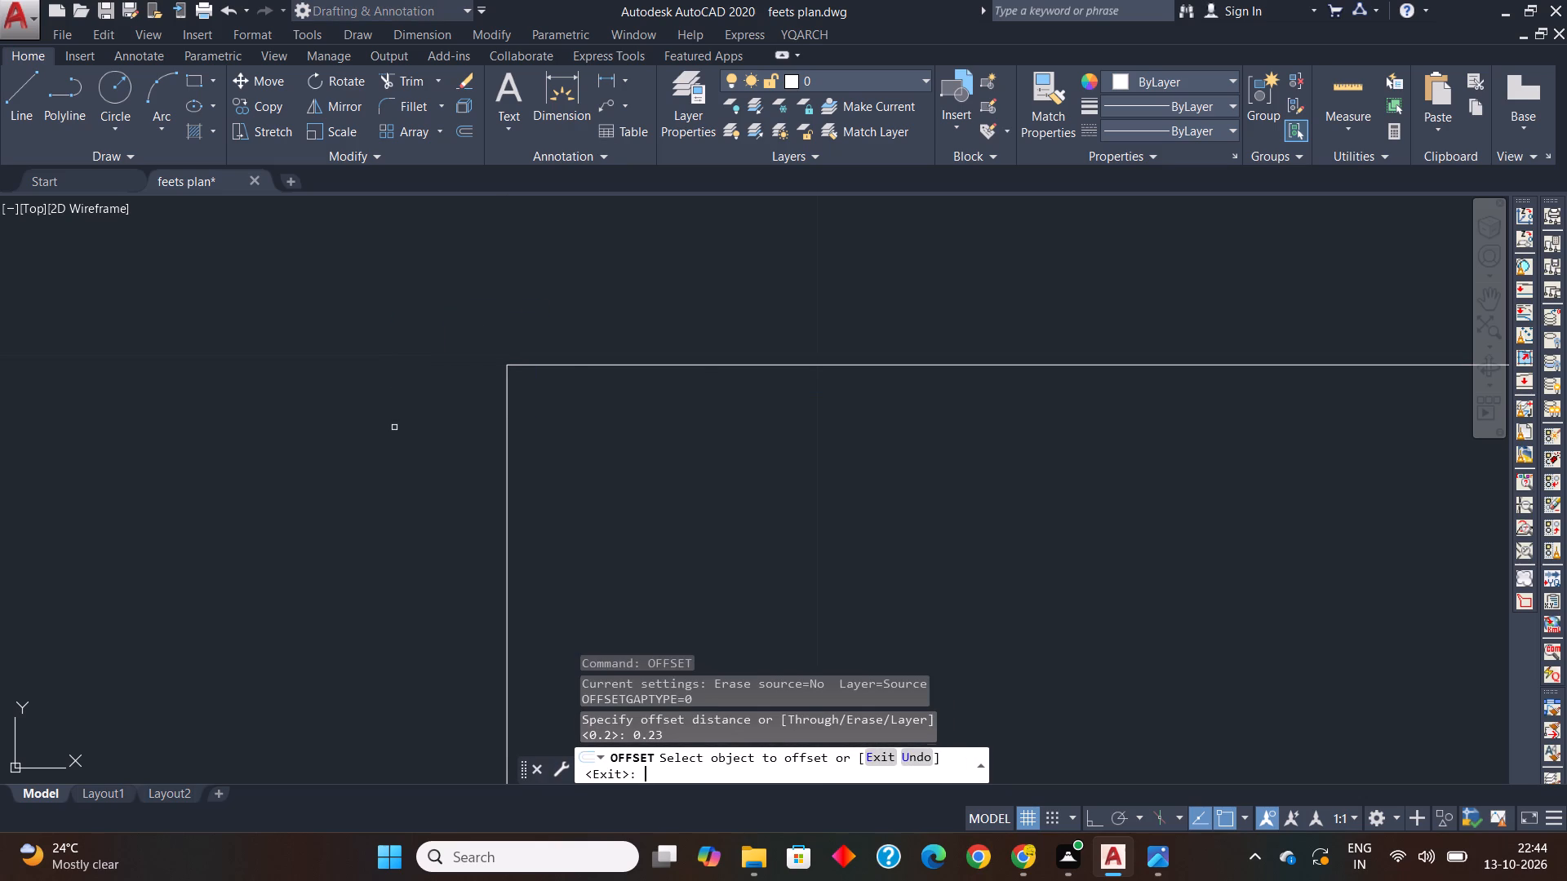
left_click(508, 480)
left_click(558, 471)
left_click(575, 365)
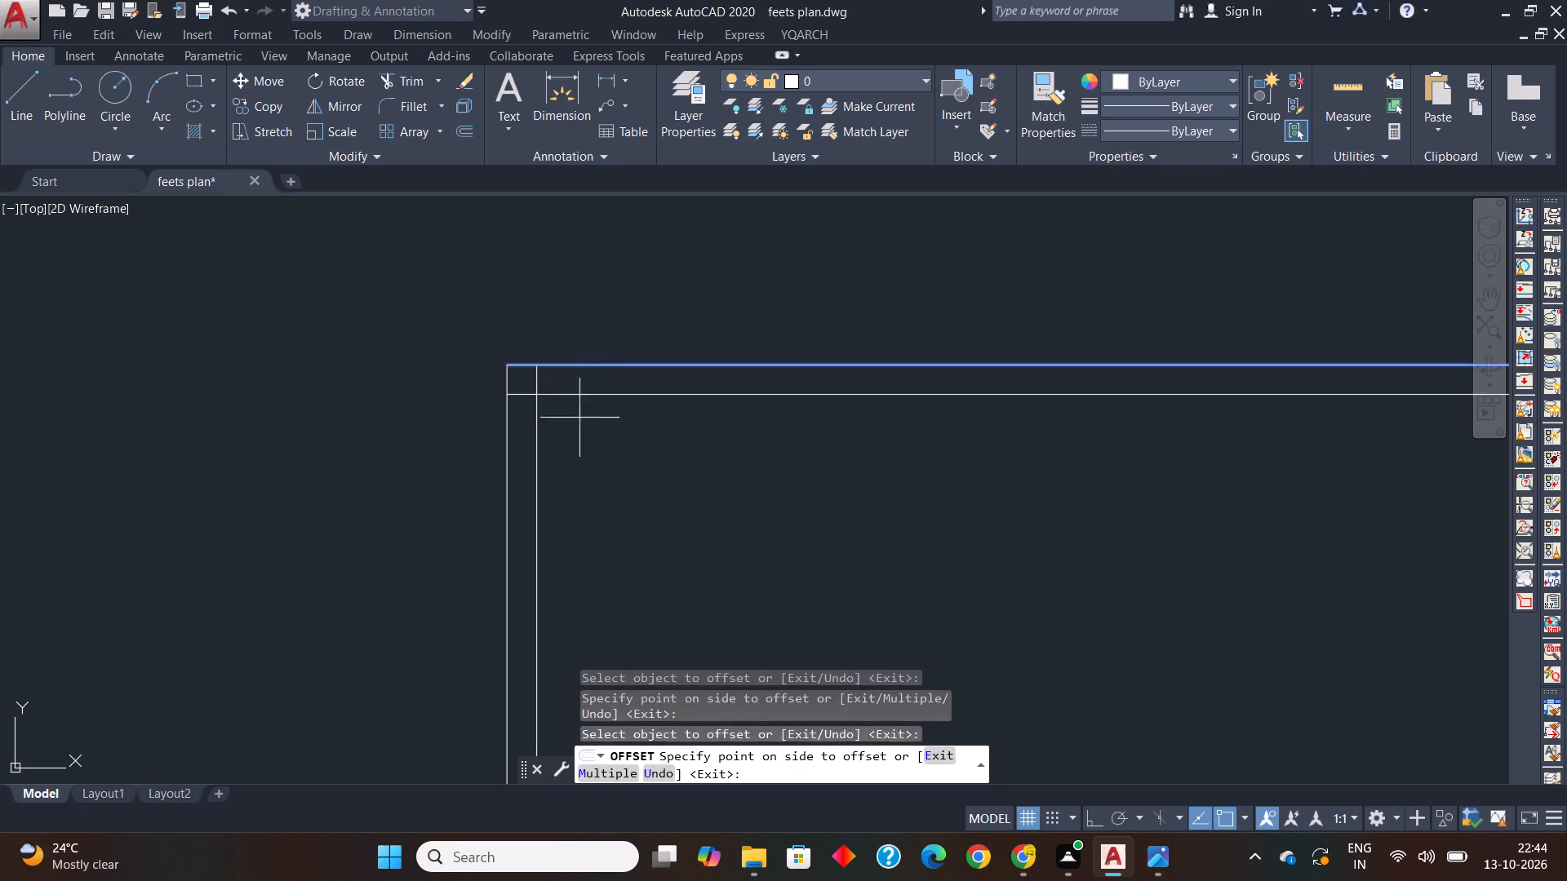
left_click(580, 426)
Check the kitchen size in the reference image, and offset the left wall's inner line 3.2 to the right for the kitchen width.
scroll(593, 432, "down", 2)
middle_click_drag(593, 432, 486, 399)
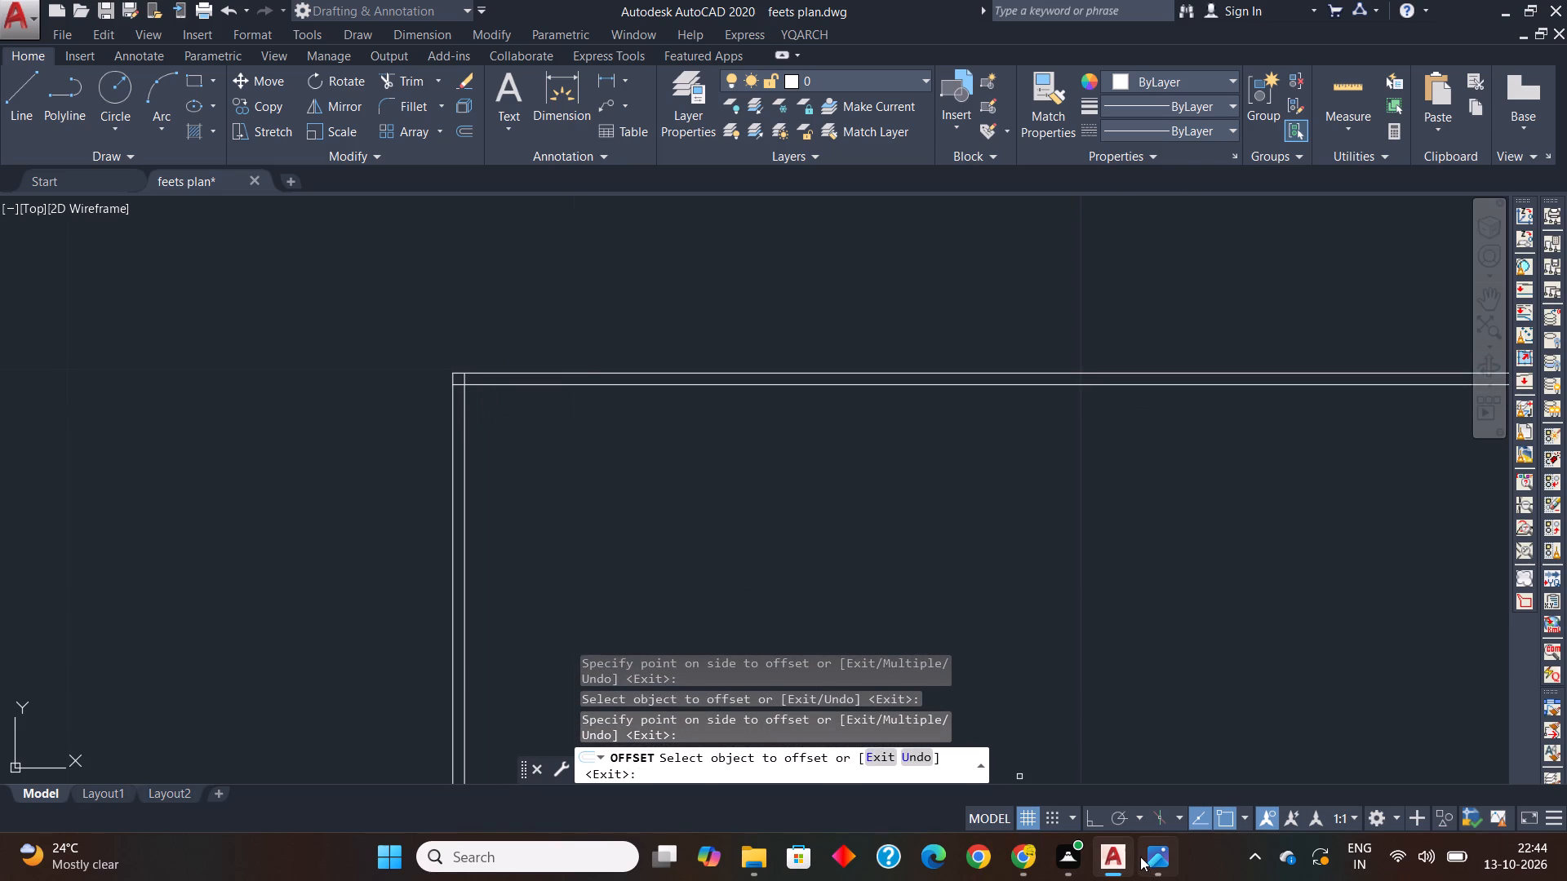
left_click(1156, 854)
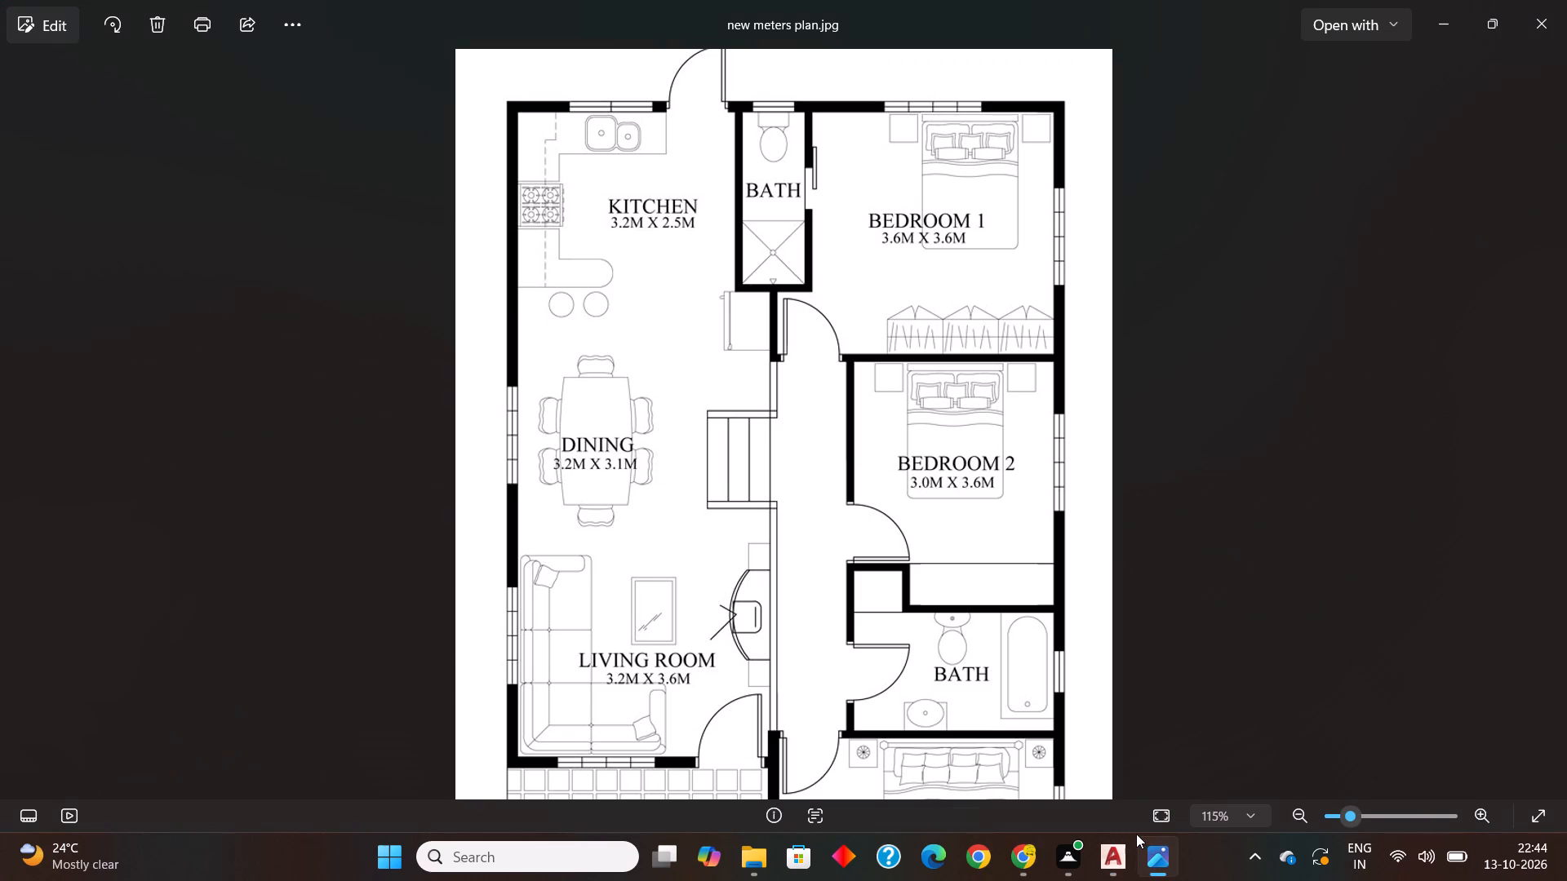
scroll(742, 556, "down", 1)
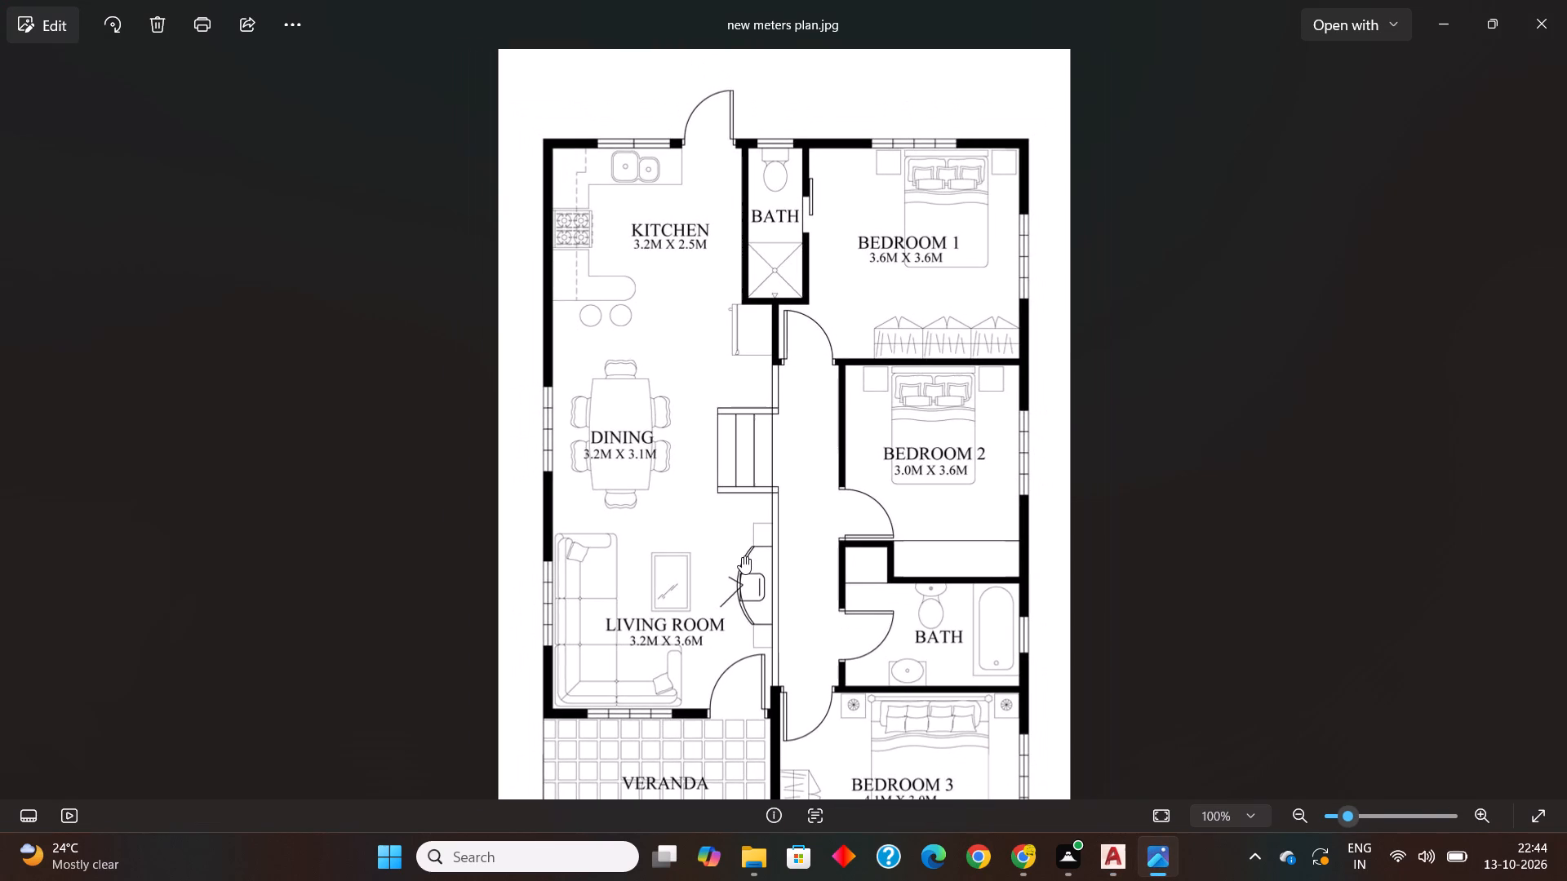
left_click(1109, 857)
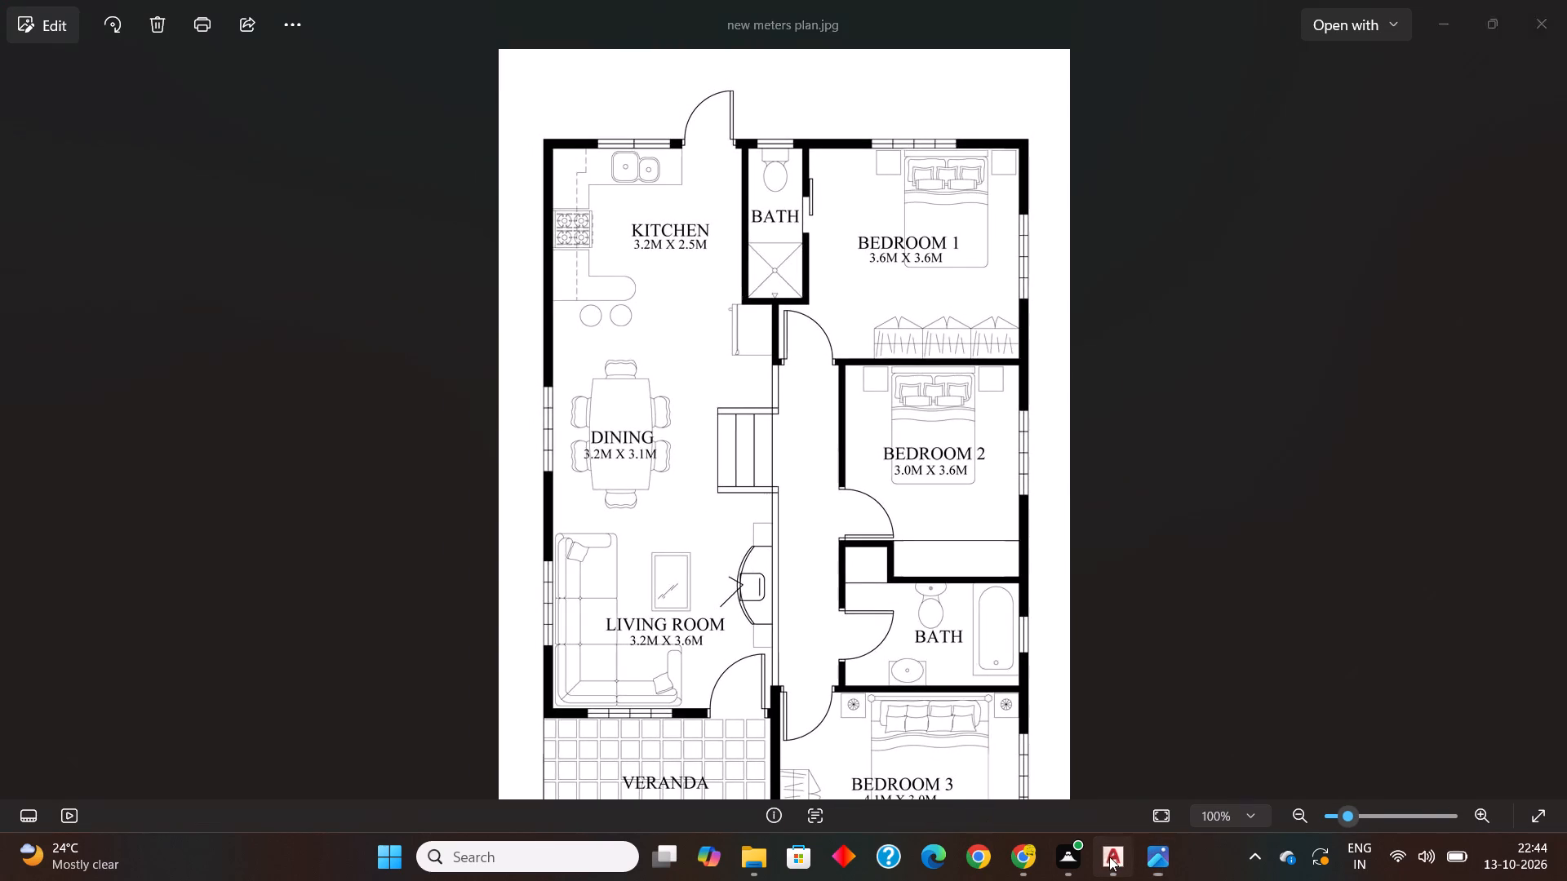
type("of")
key("space")
key("Escape")
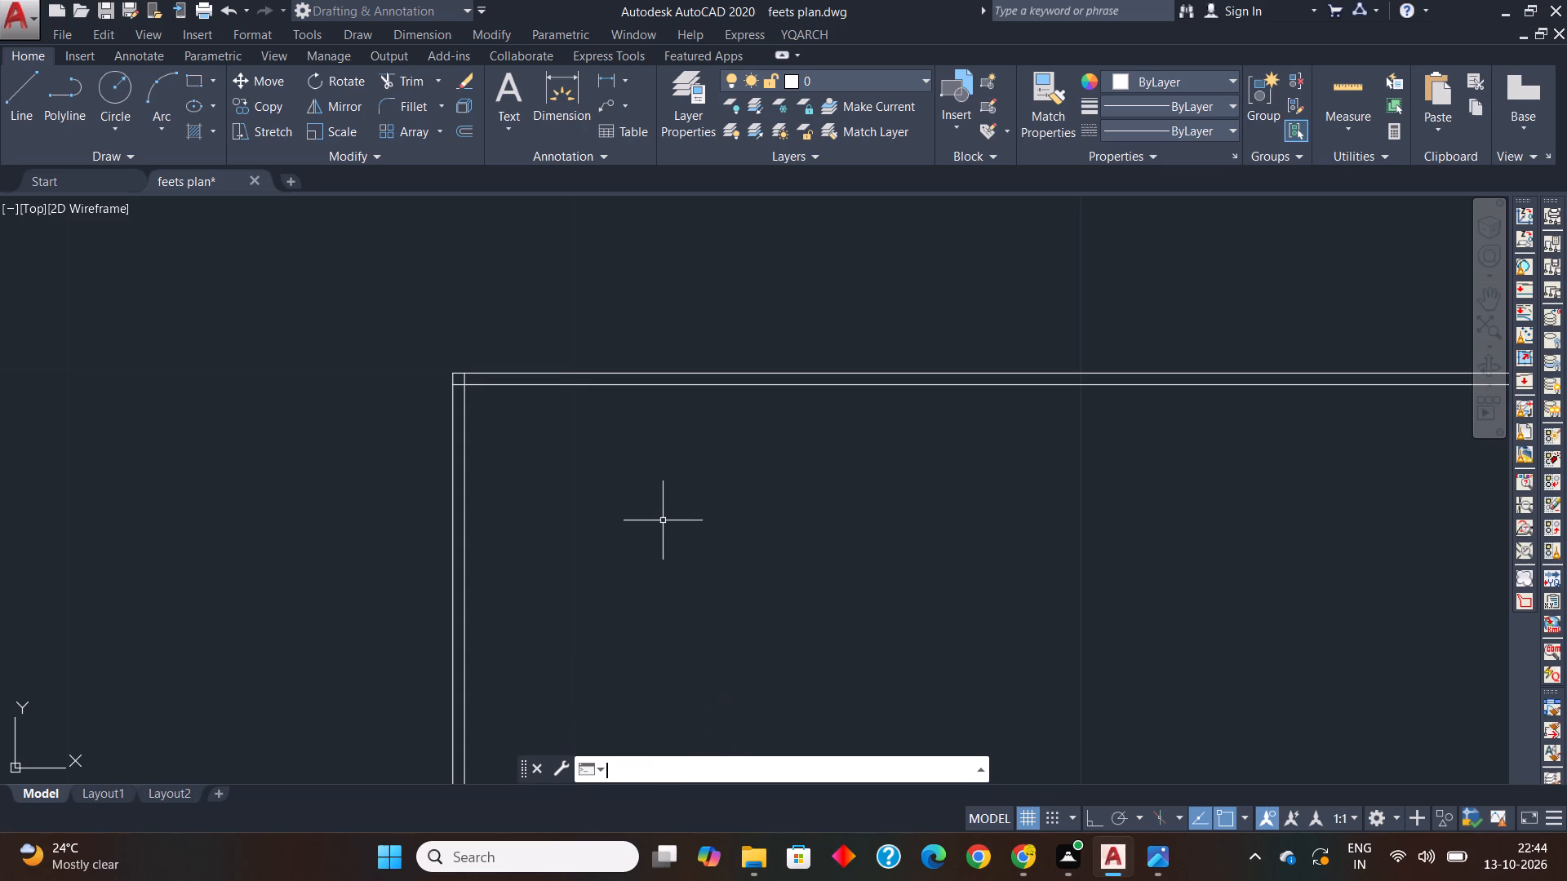
key("space")
type("of 3.2")
key("Return")
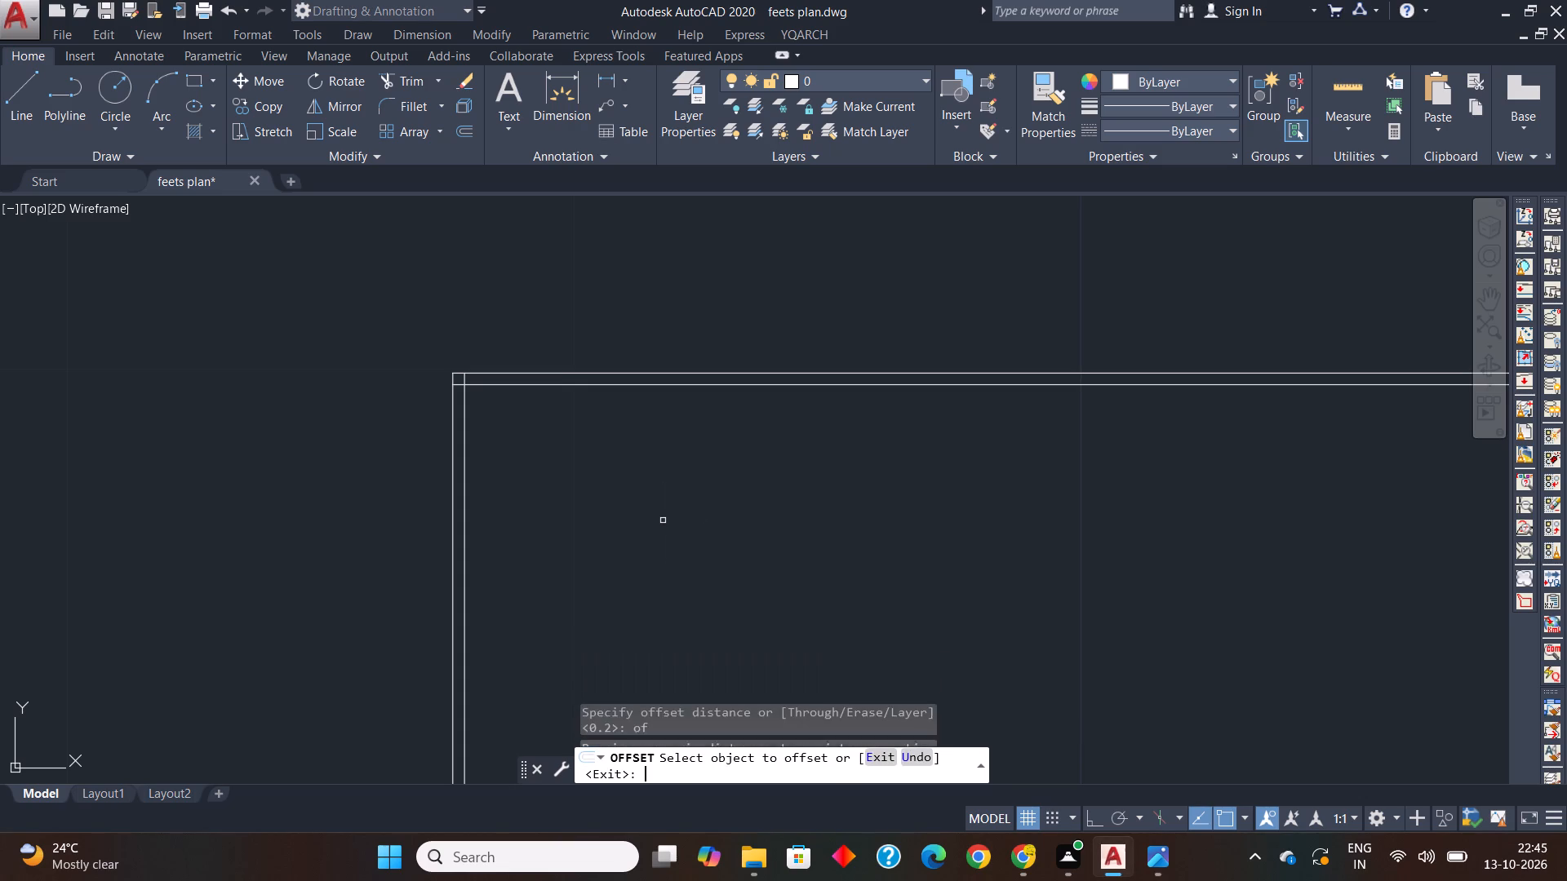
left_click(464, 479)
left_click(576, 479)
Offset the top wall's inner line 2.5 downward for the kitchen depth.
scroll(579, 481, "down", 1)
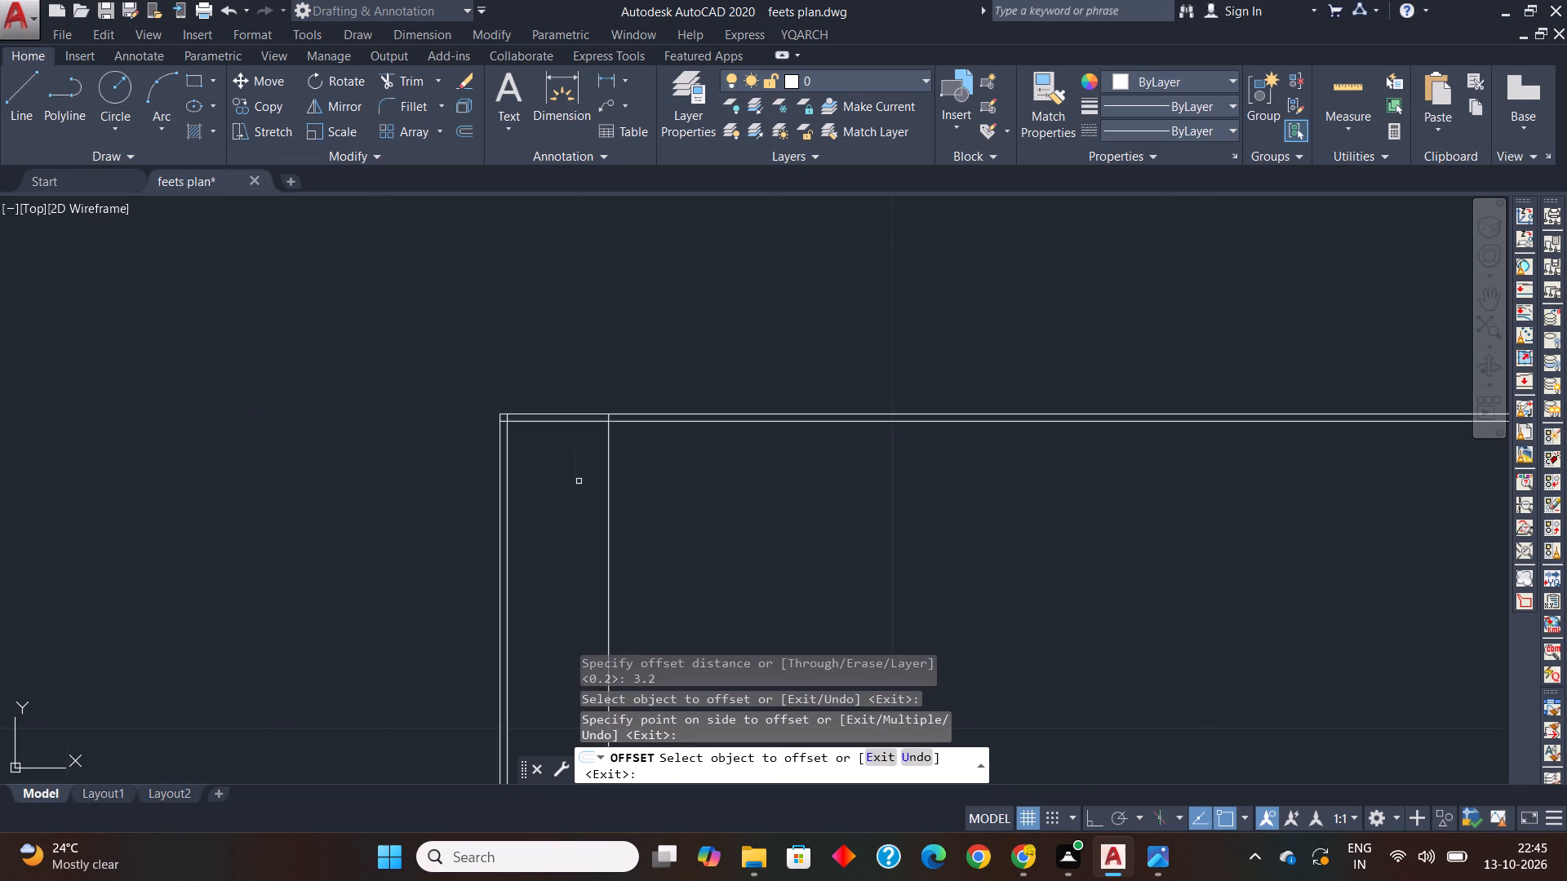
scroll(579, 481, "down", 1)
middle_click_drag(579, 481, 538, 436)
scroll(536, 433, "up", 2)
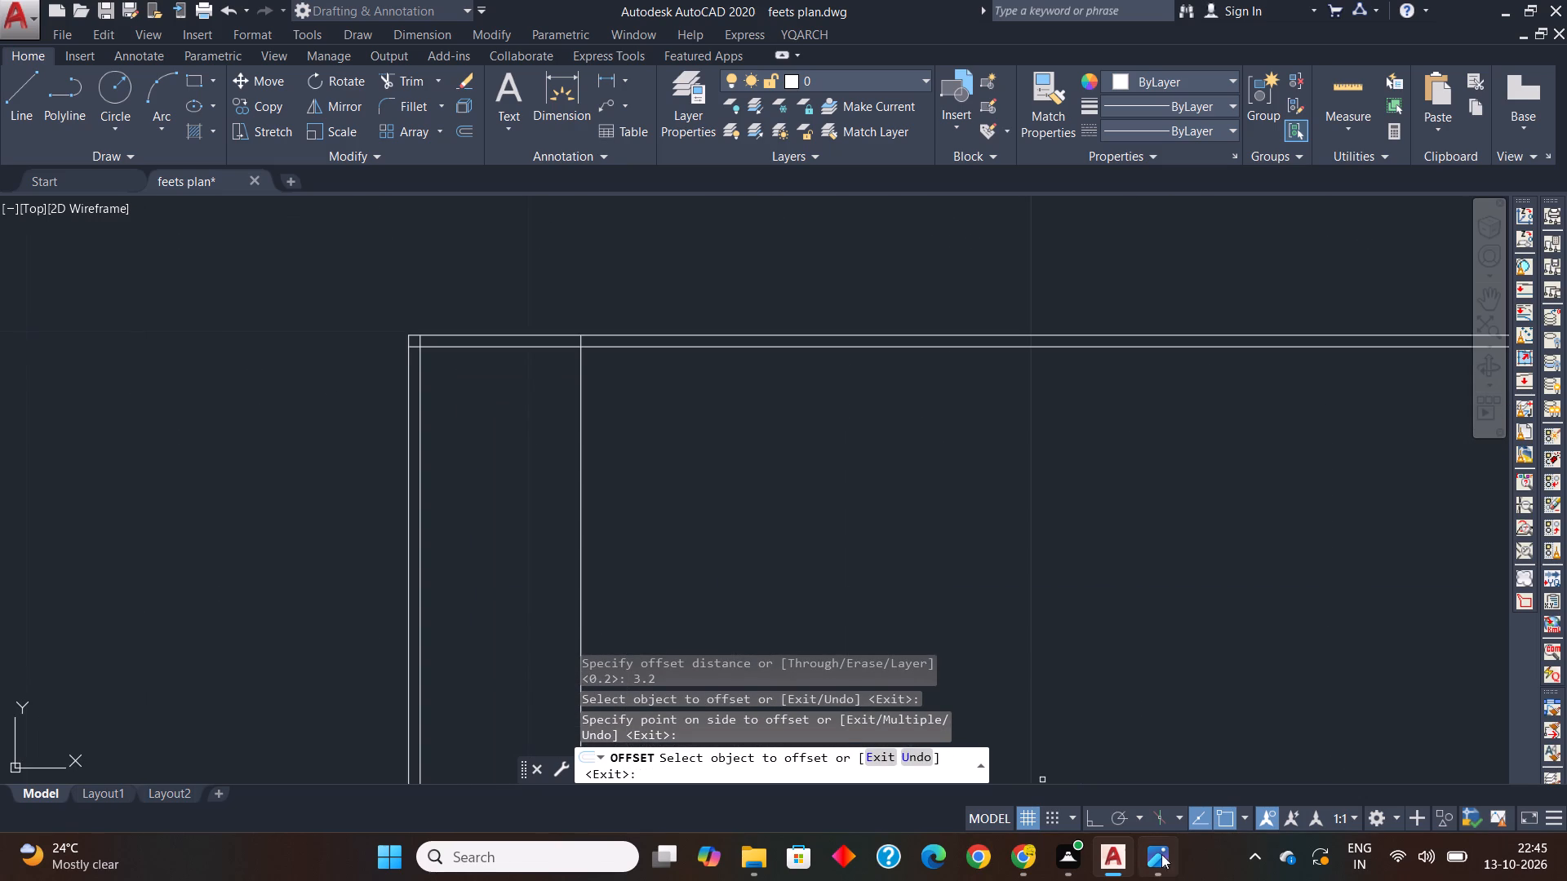
left_click(1153, 852)
left_click(1153, 852)
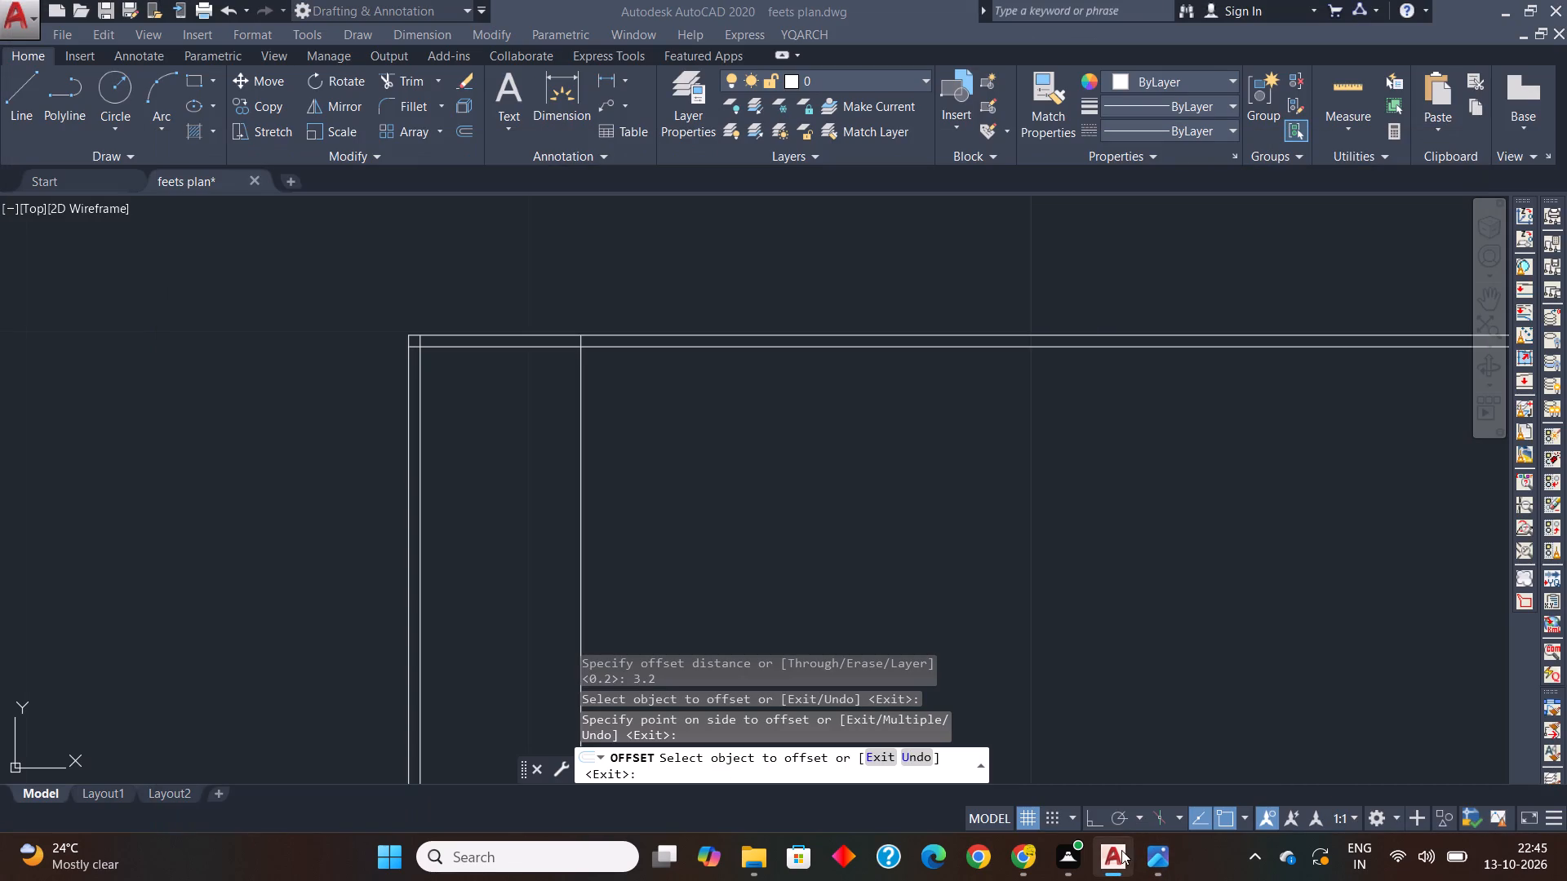
key("space")
key("space")
type("2.5")
key("Return")
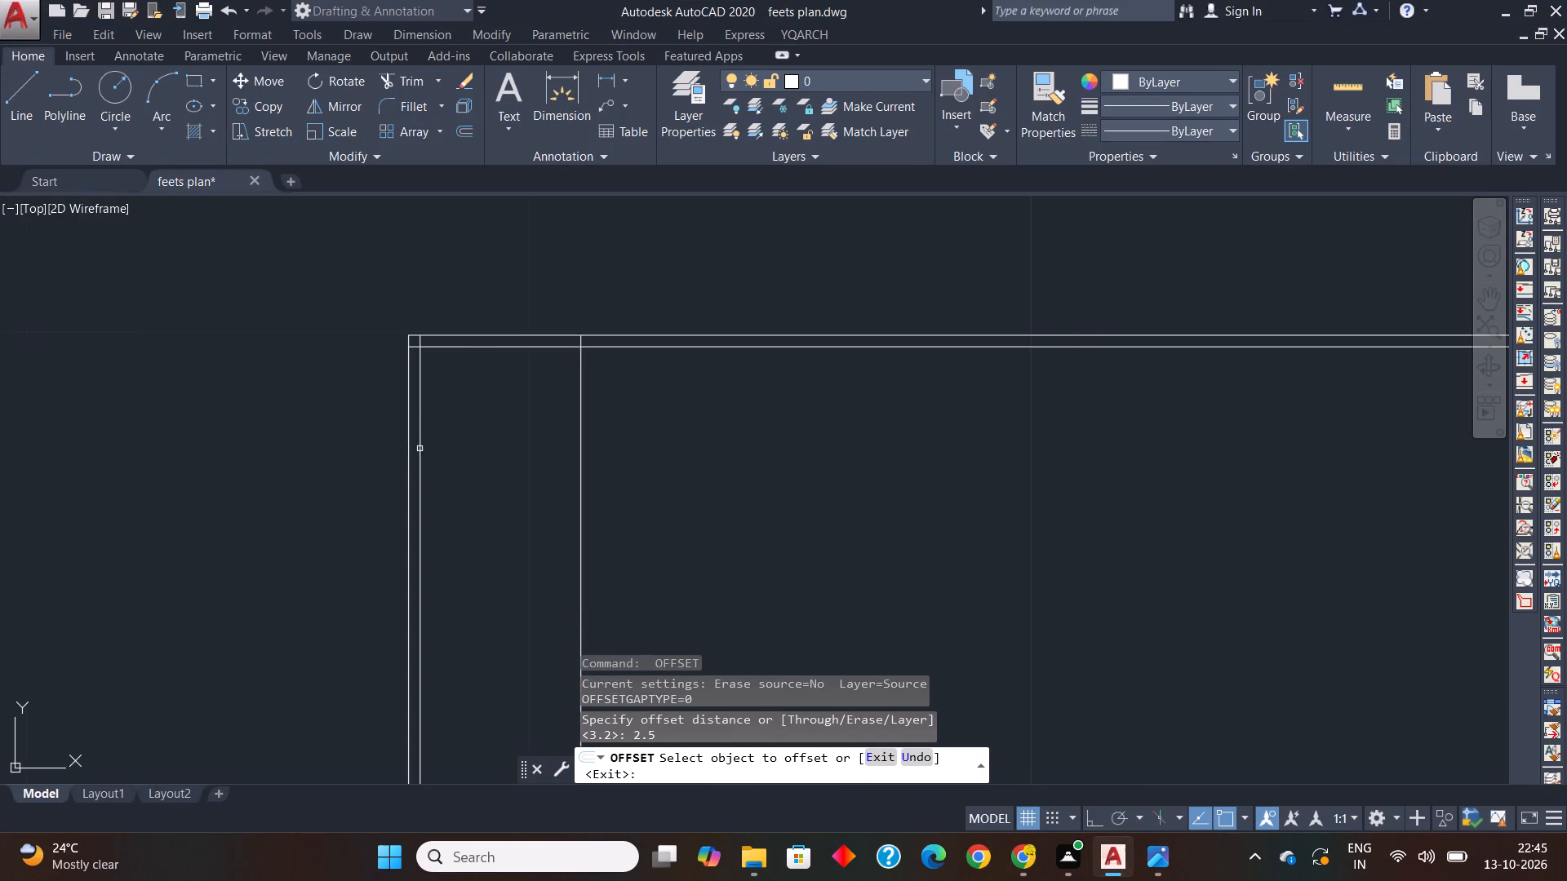
left_click(479, 348)
left_click(503, 491)
key("space")
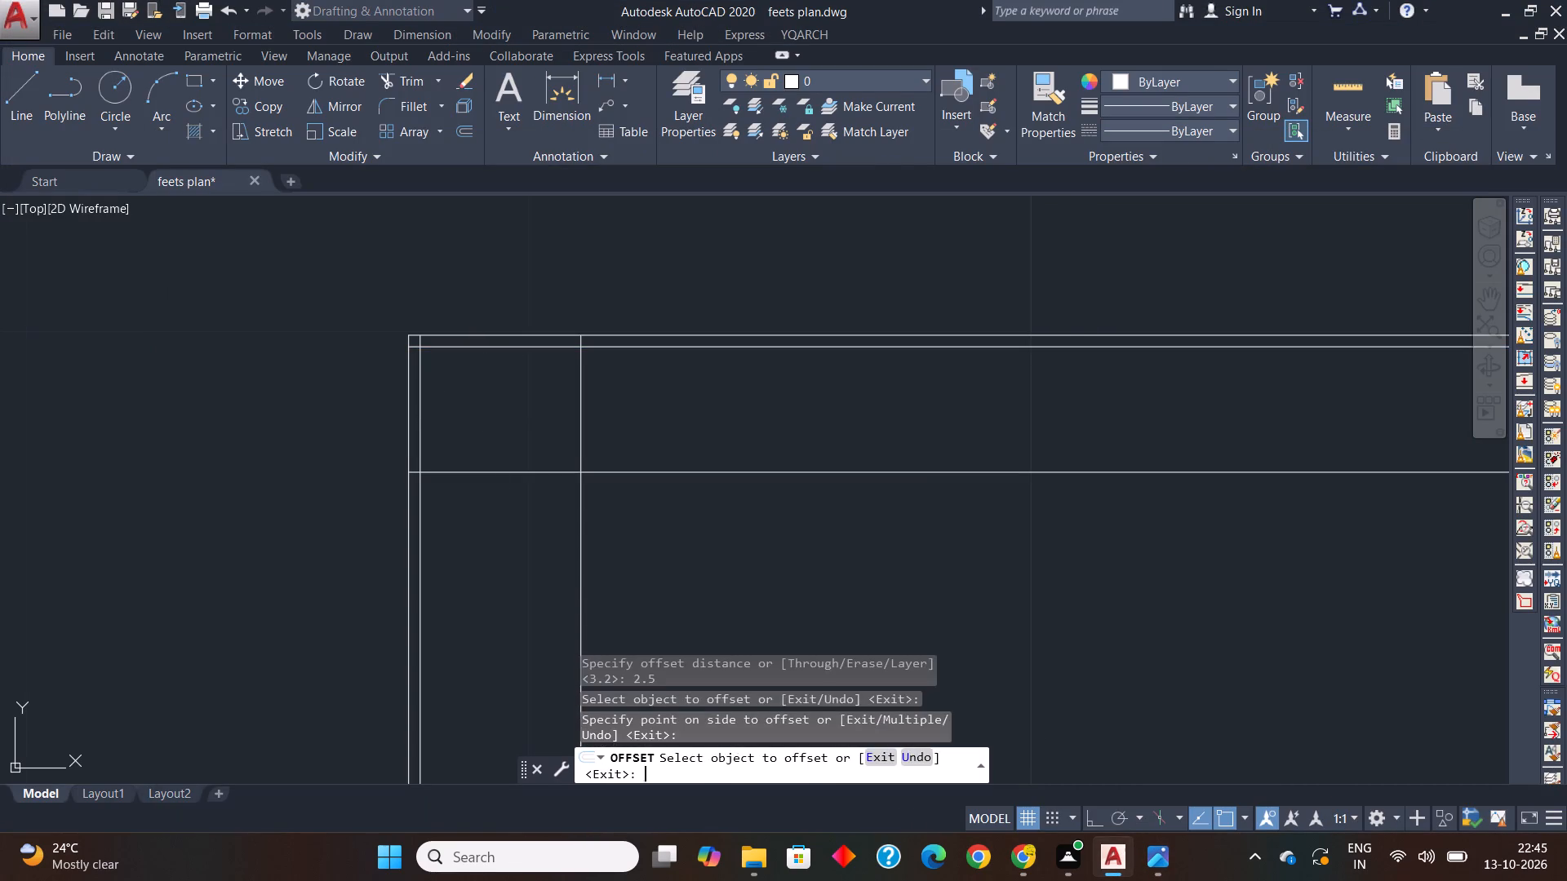
Offset the kitchen's lower line 0.12 downward and its right-hand line 0.12 to the right as partition wall thickness.
key("space")
type("0.12")
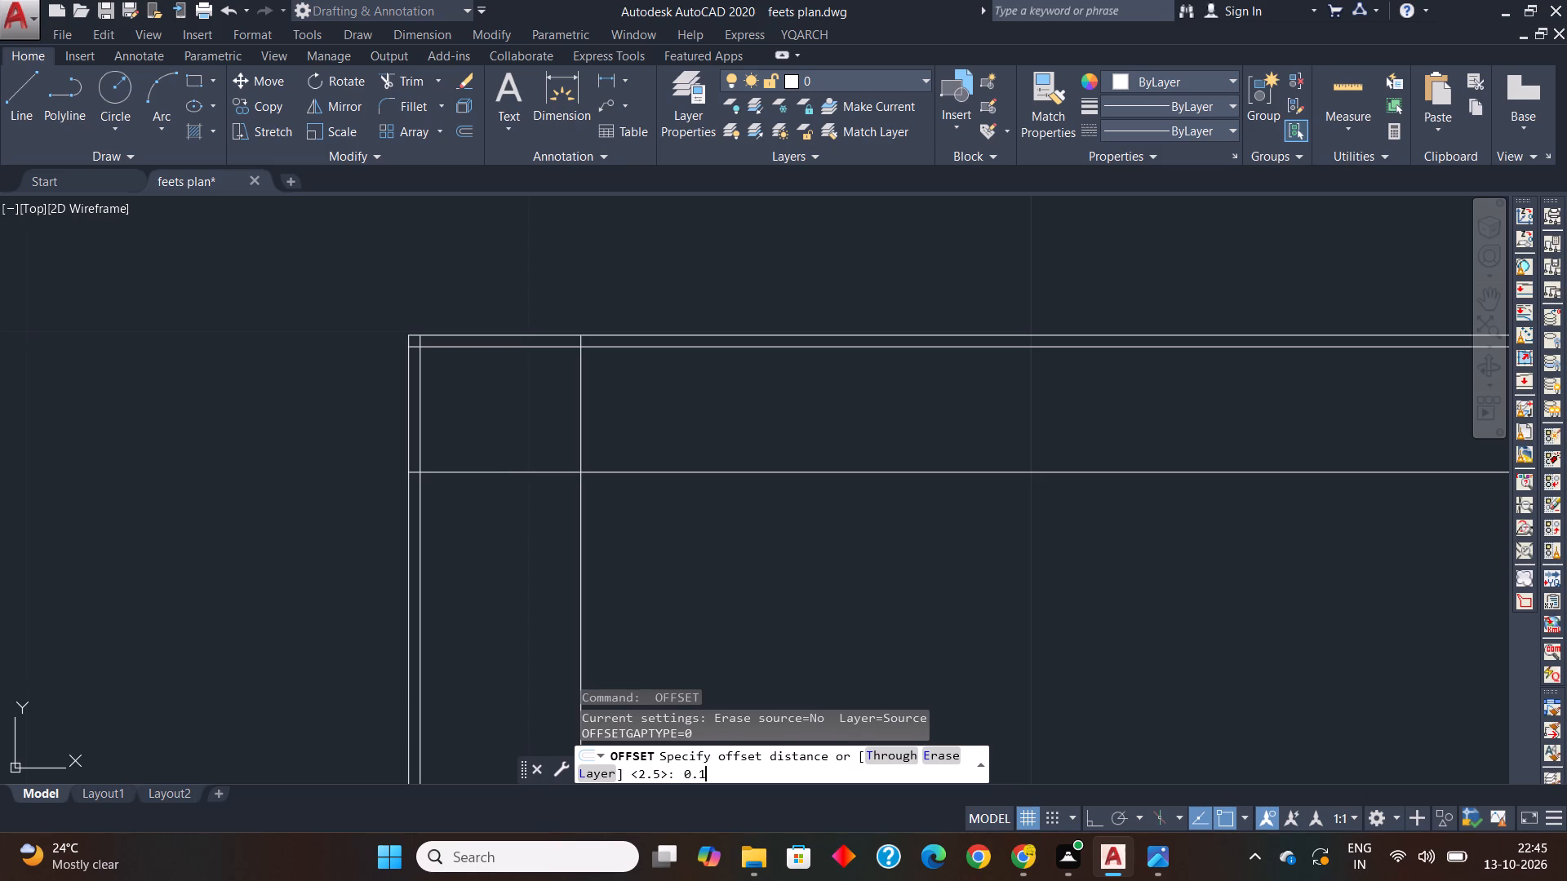
key("Return")
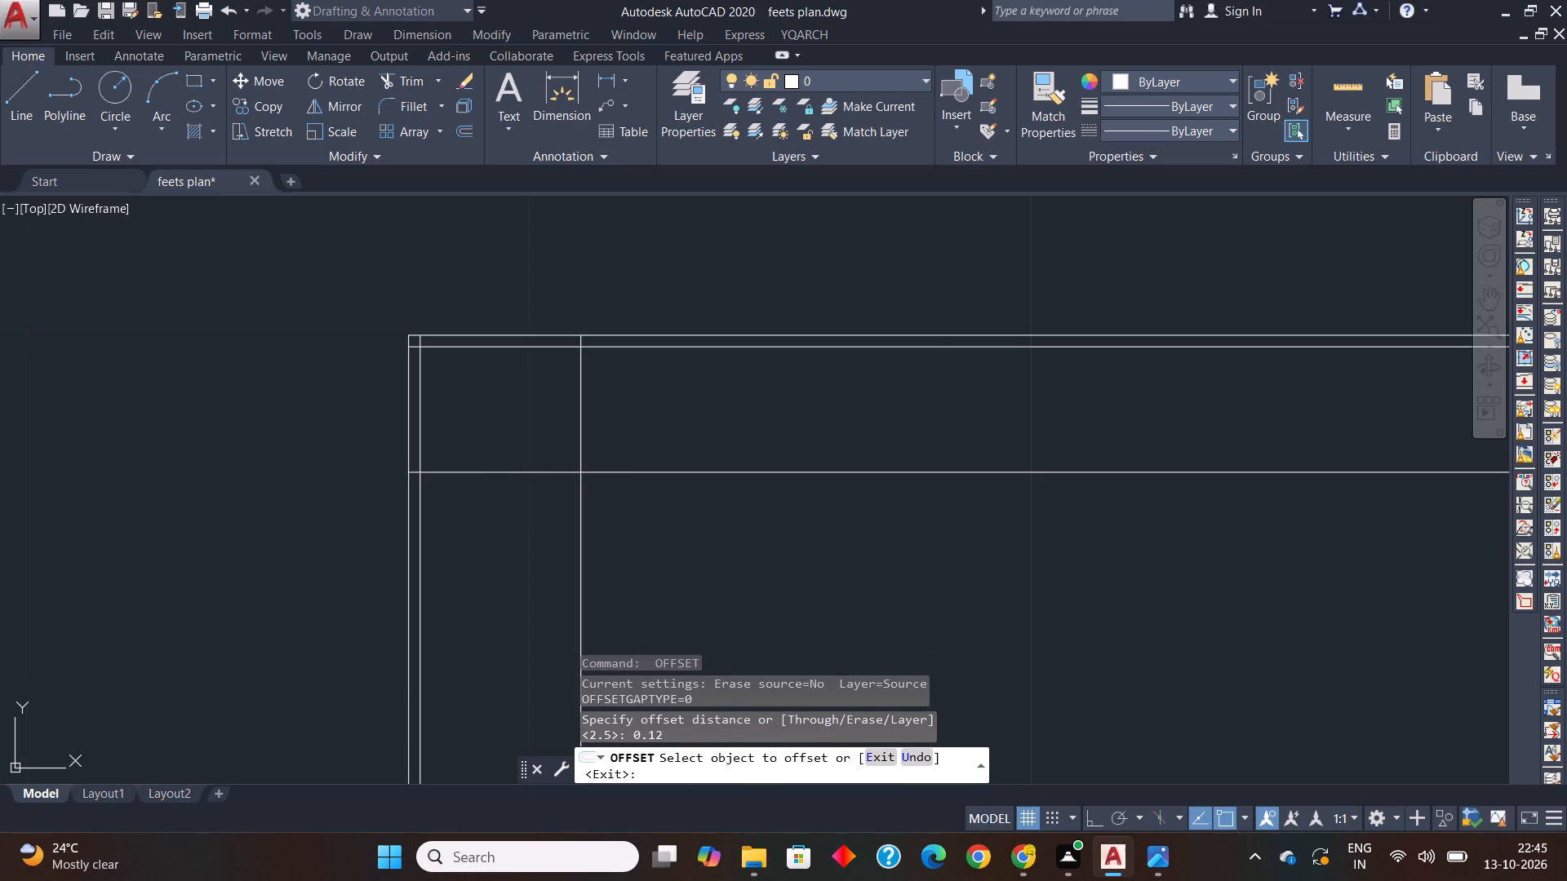
left_click(497, 471)
left_click(497, 527)
left_click(580, 527)
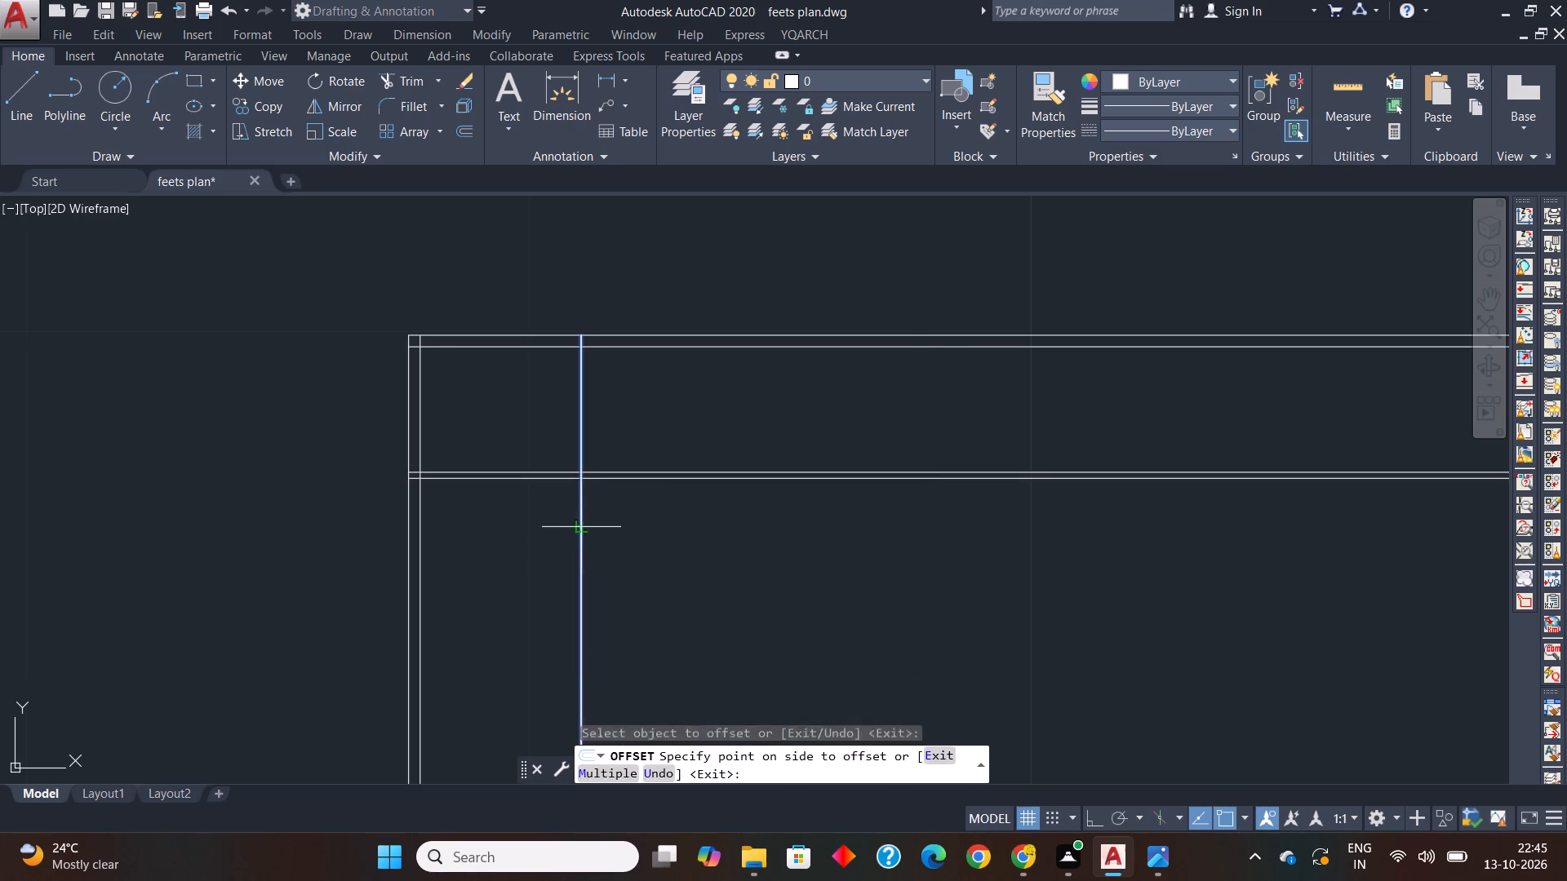
left_click(664, 517)
key("Escape")
key("Escape")
Switch to the reference image and examine the layout of the bath beside the kitchen.
key("space")
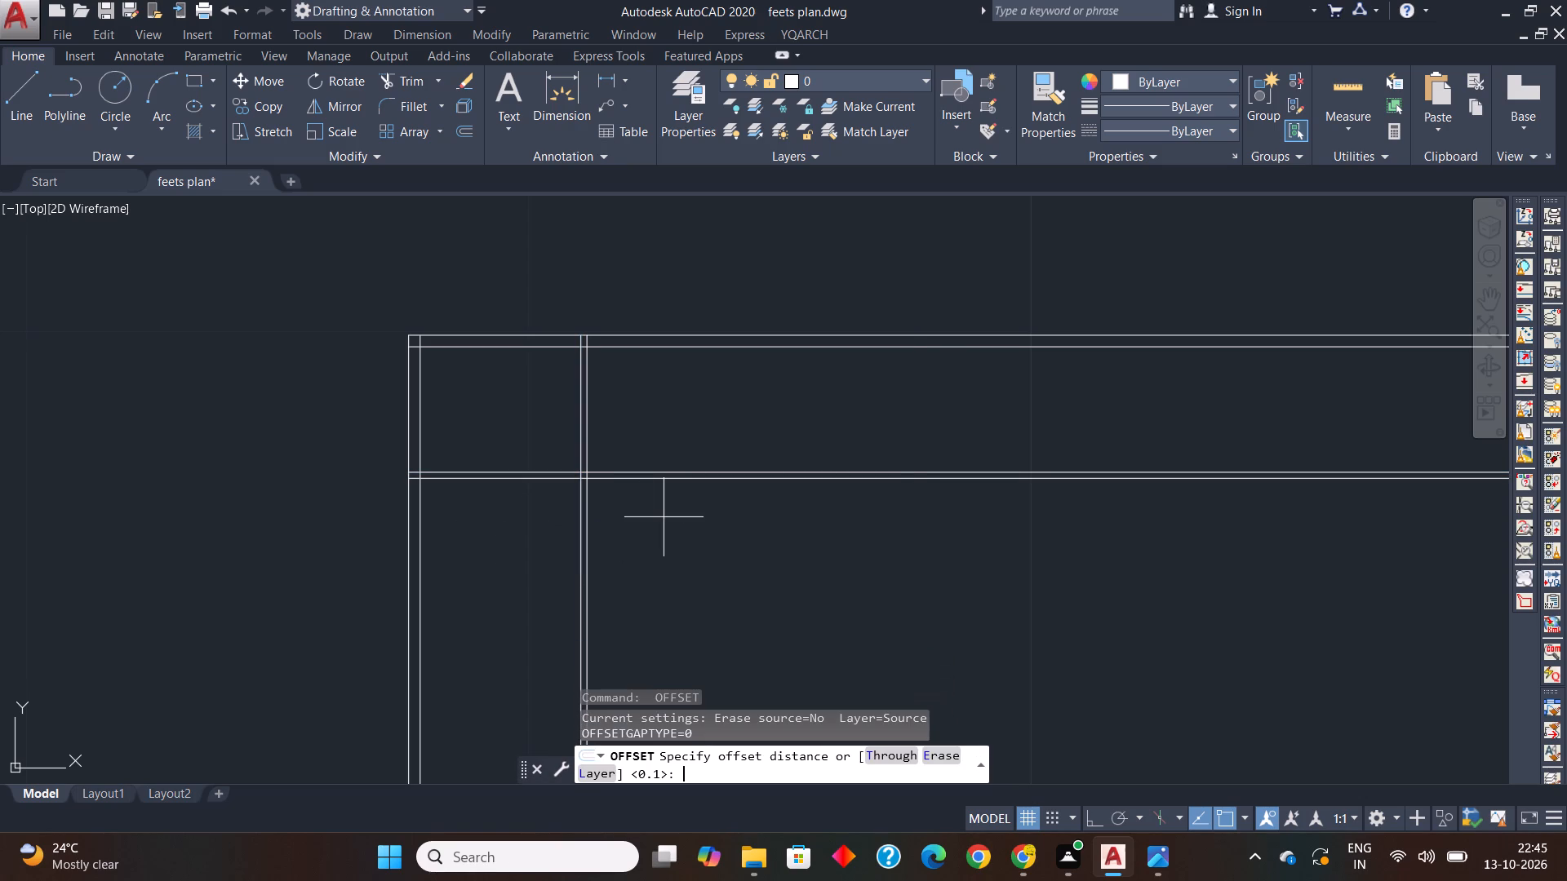
left_click(1154, 854)
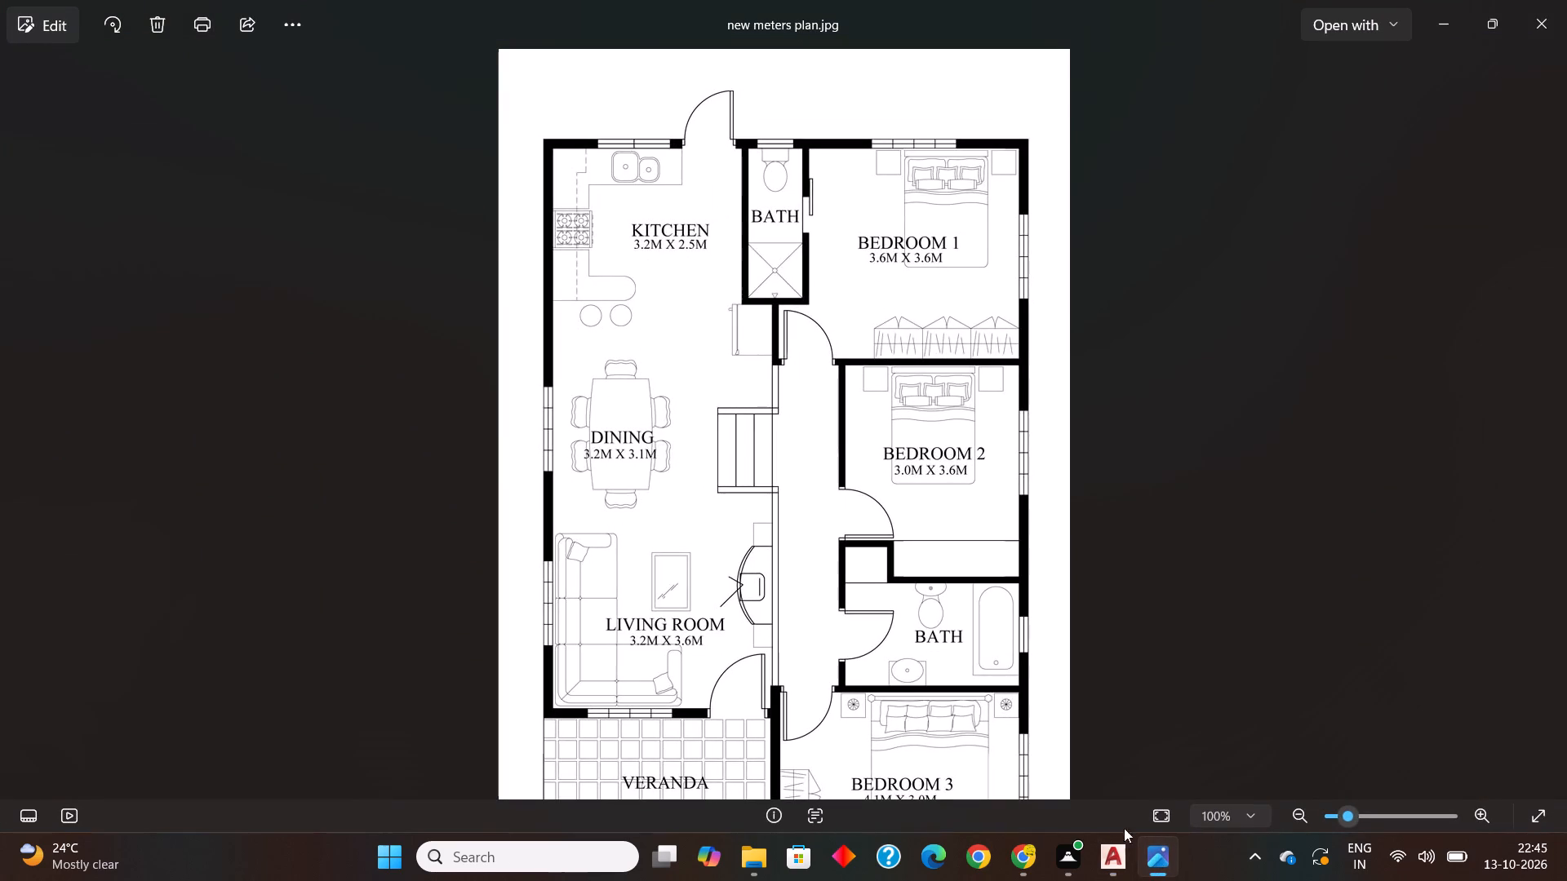
scroll(654, 524, "down", 1)
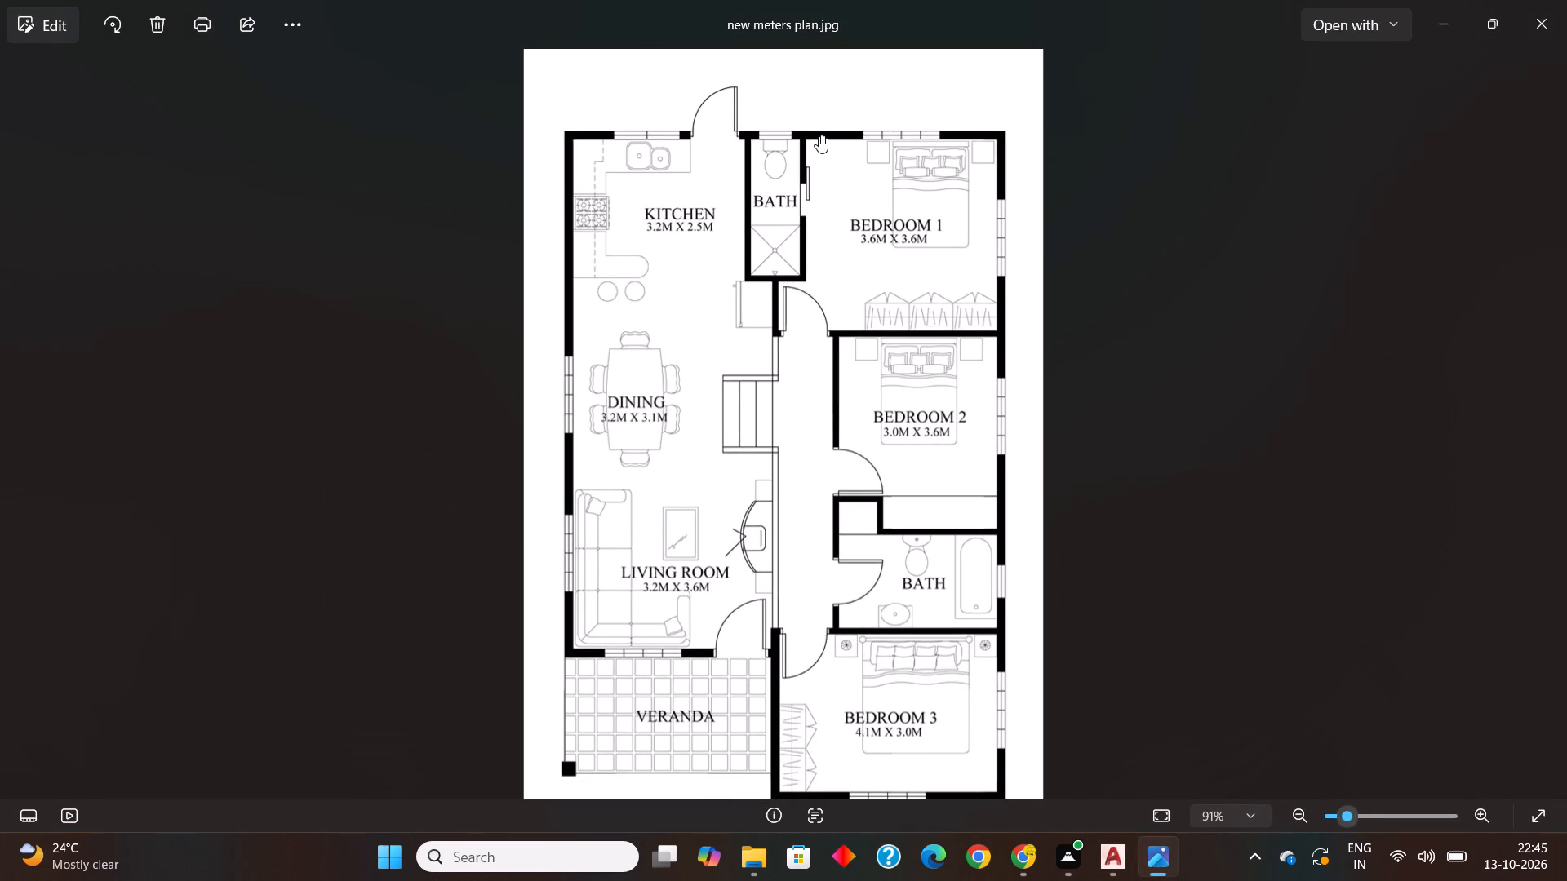
scroll(819, 135, "up", 1)
middle_click_drag(785, 248, 743, 305)
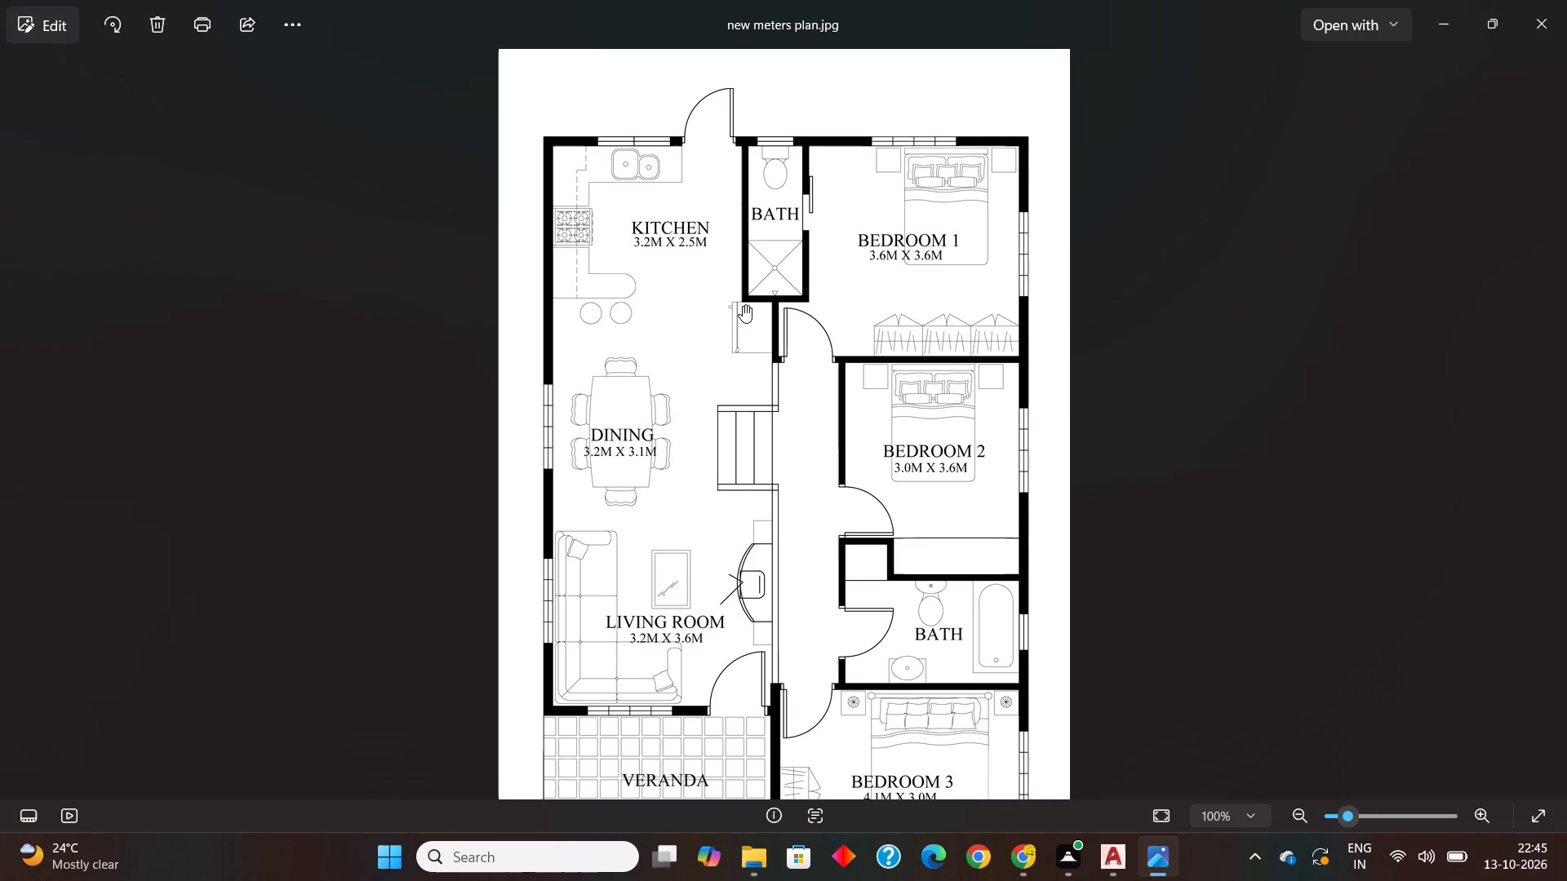
left_click(1107, 851)
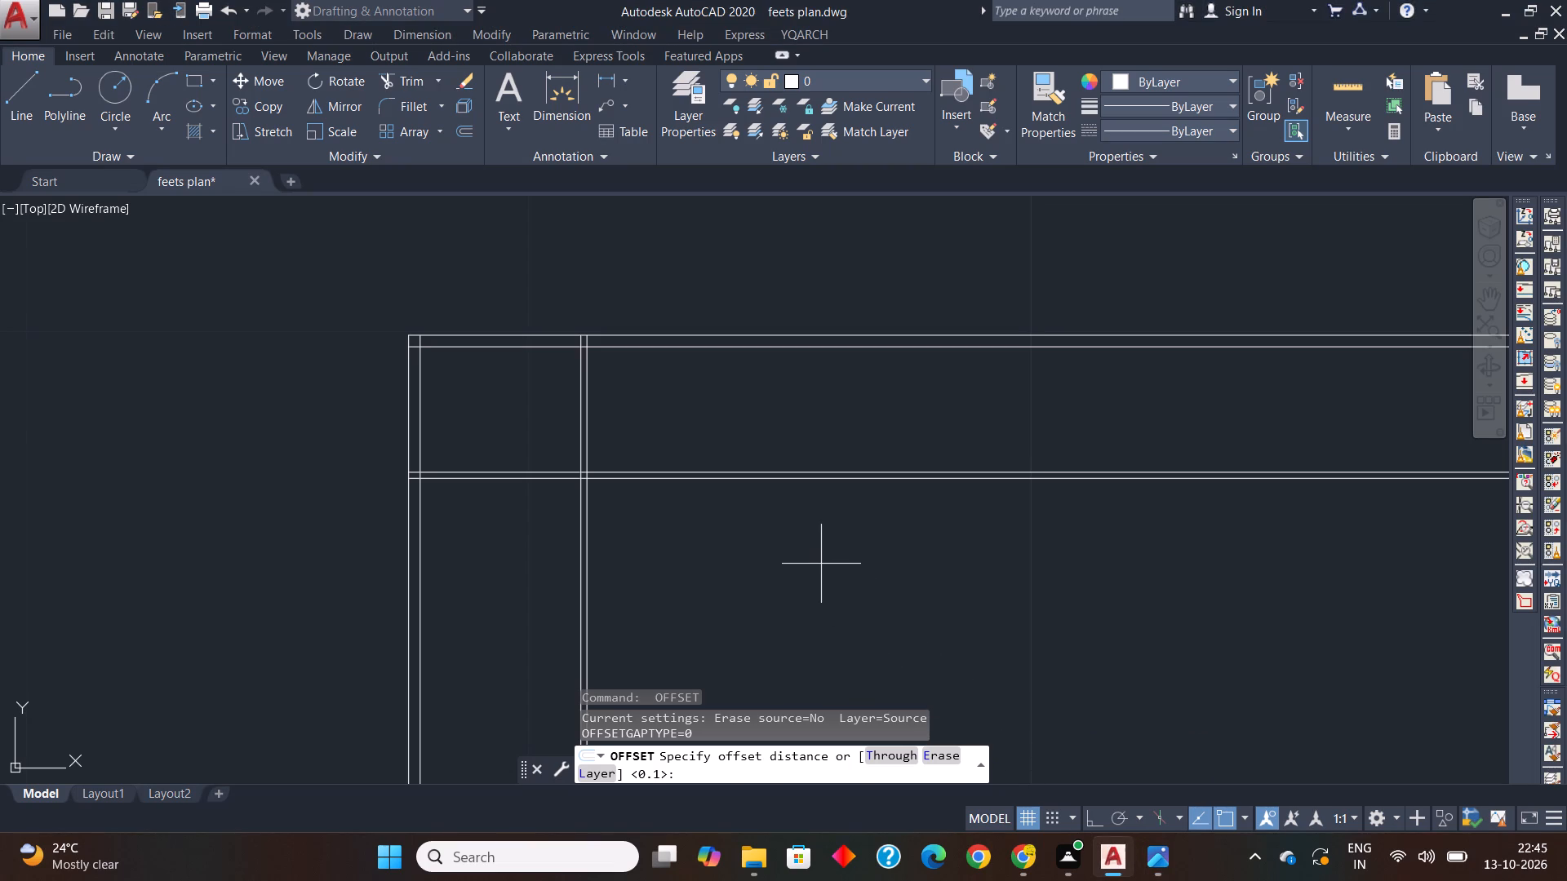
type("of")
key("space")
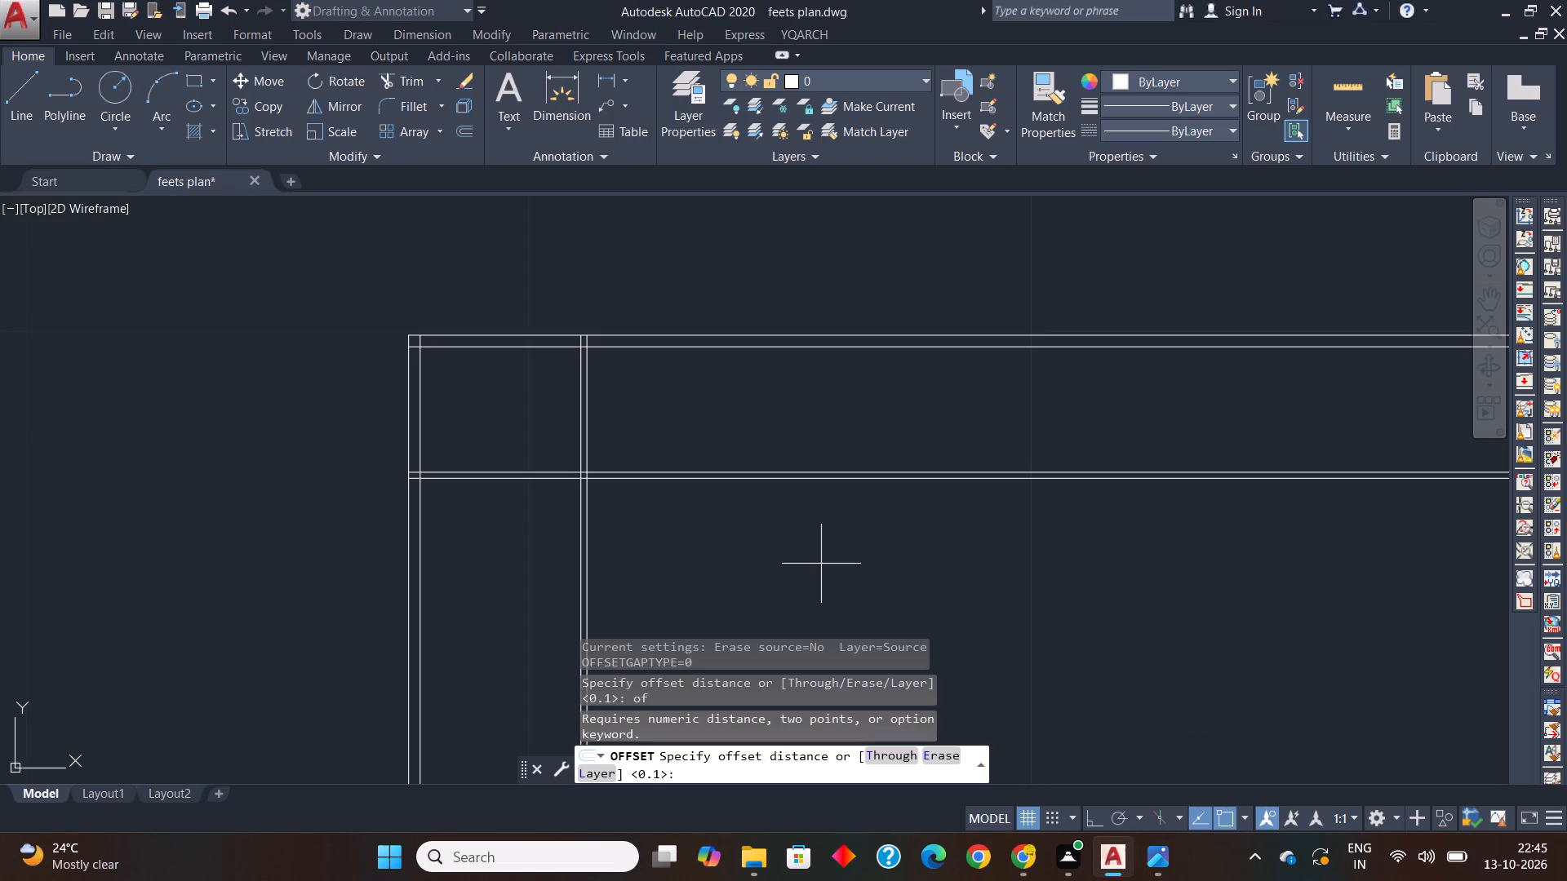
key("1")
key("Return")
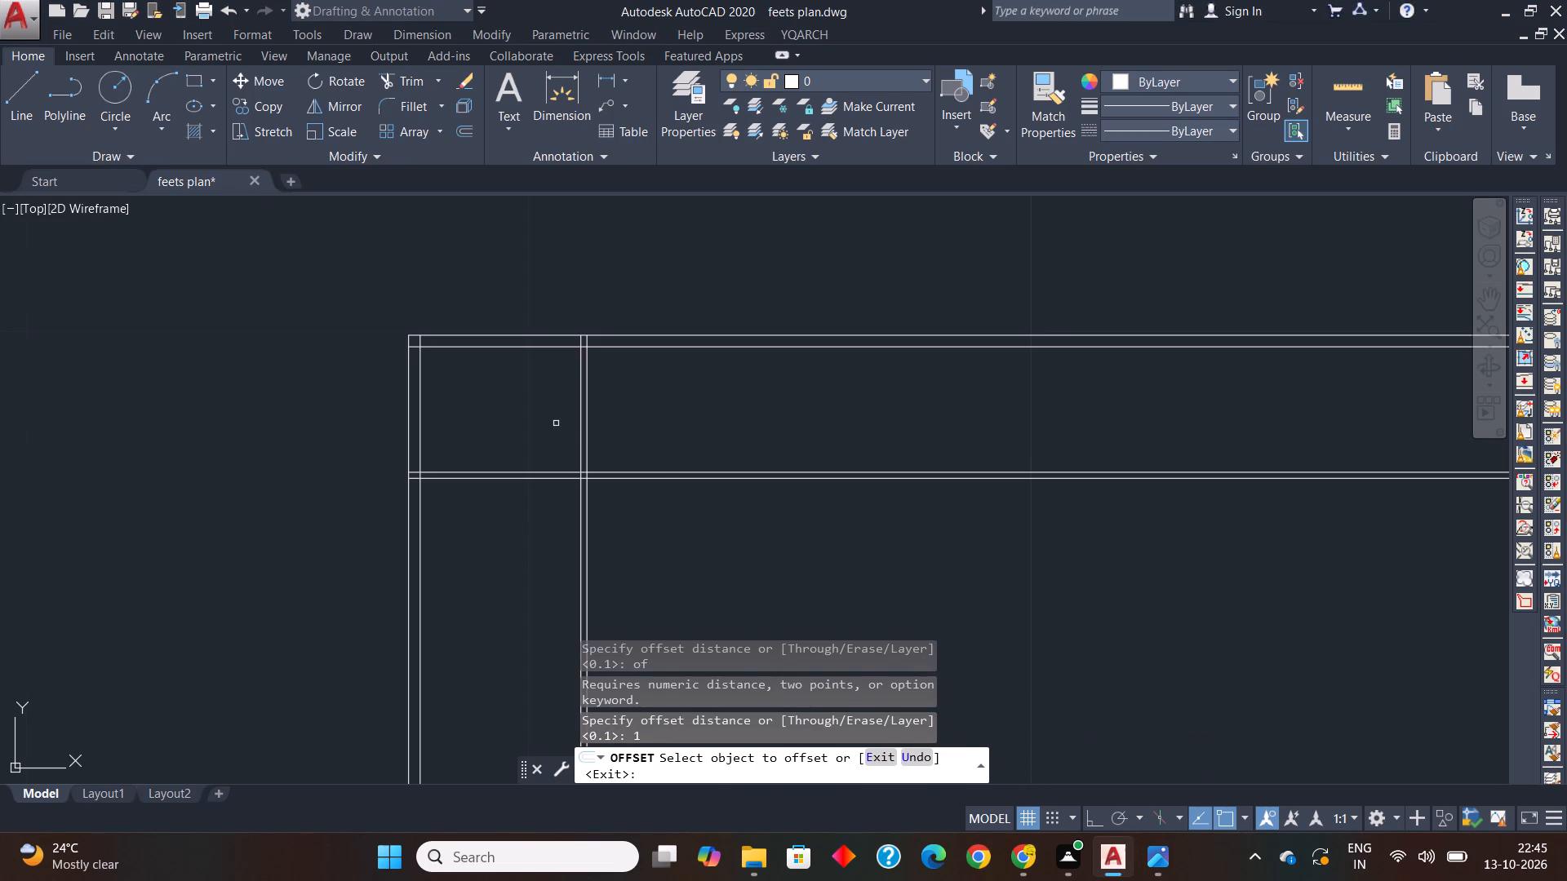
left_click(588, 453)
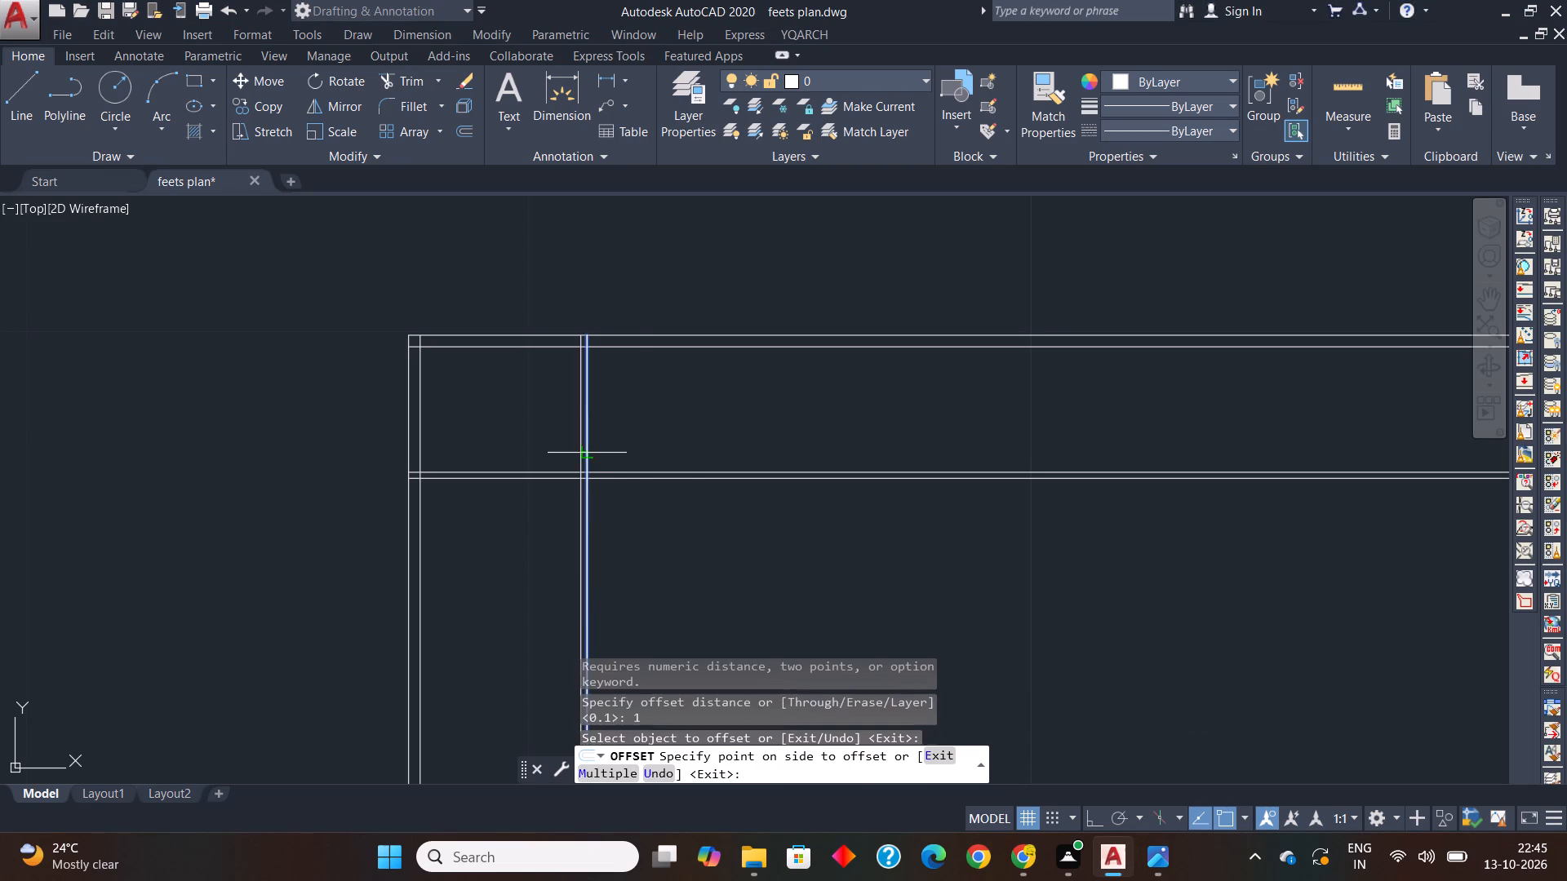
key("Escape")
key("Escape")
Offset the right-hand line of the kitchen's vertical partition 1.5 to the right for the bath width.
key("space")
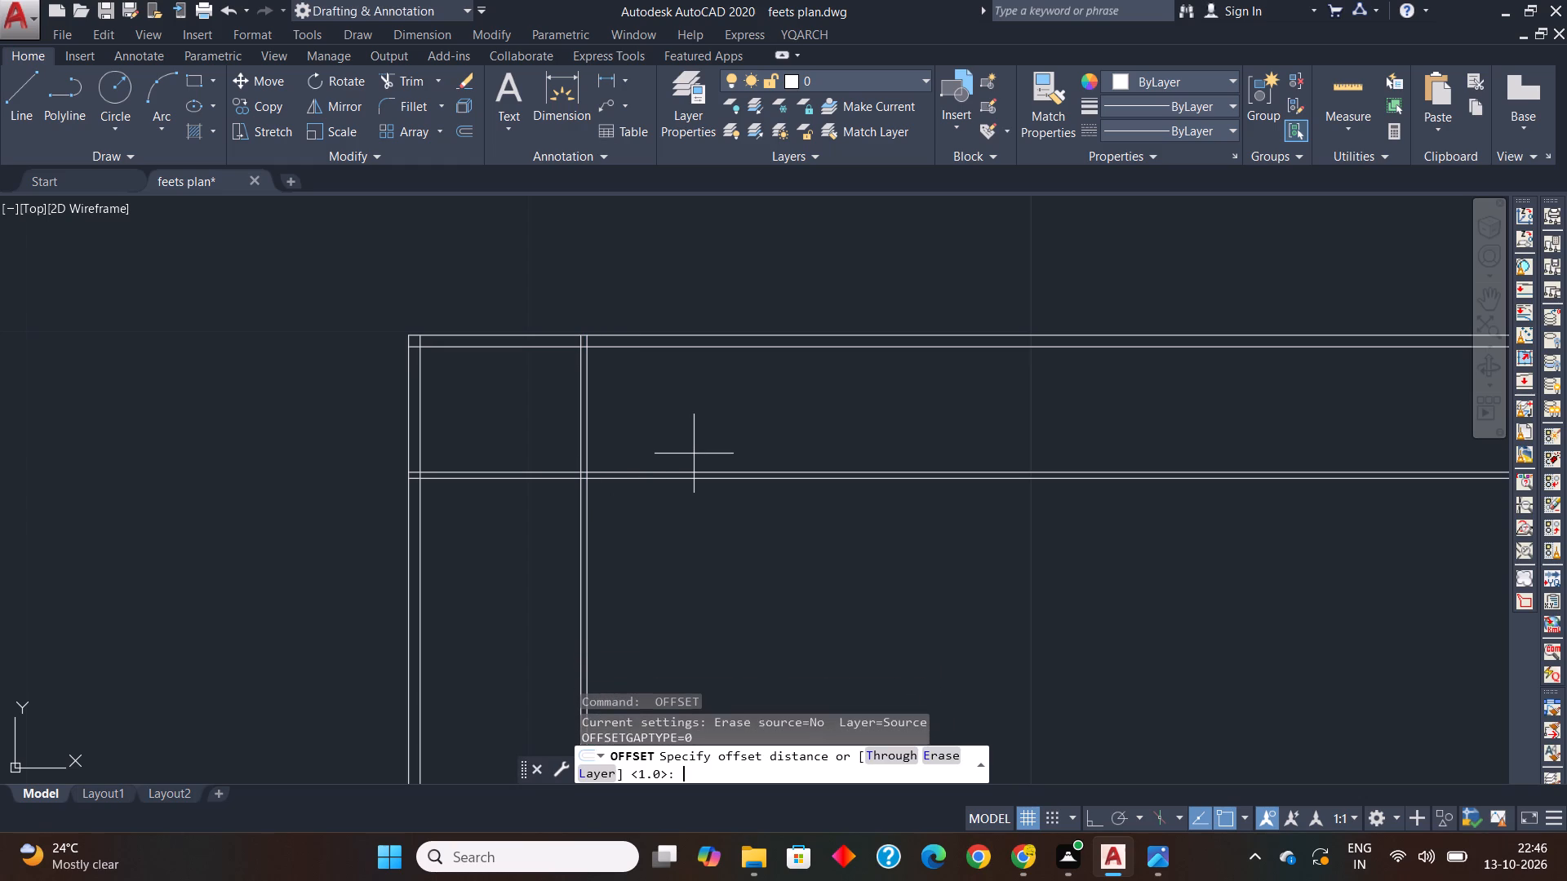
type("1.5")
key("Return")
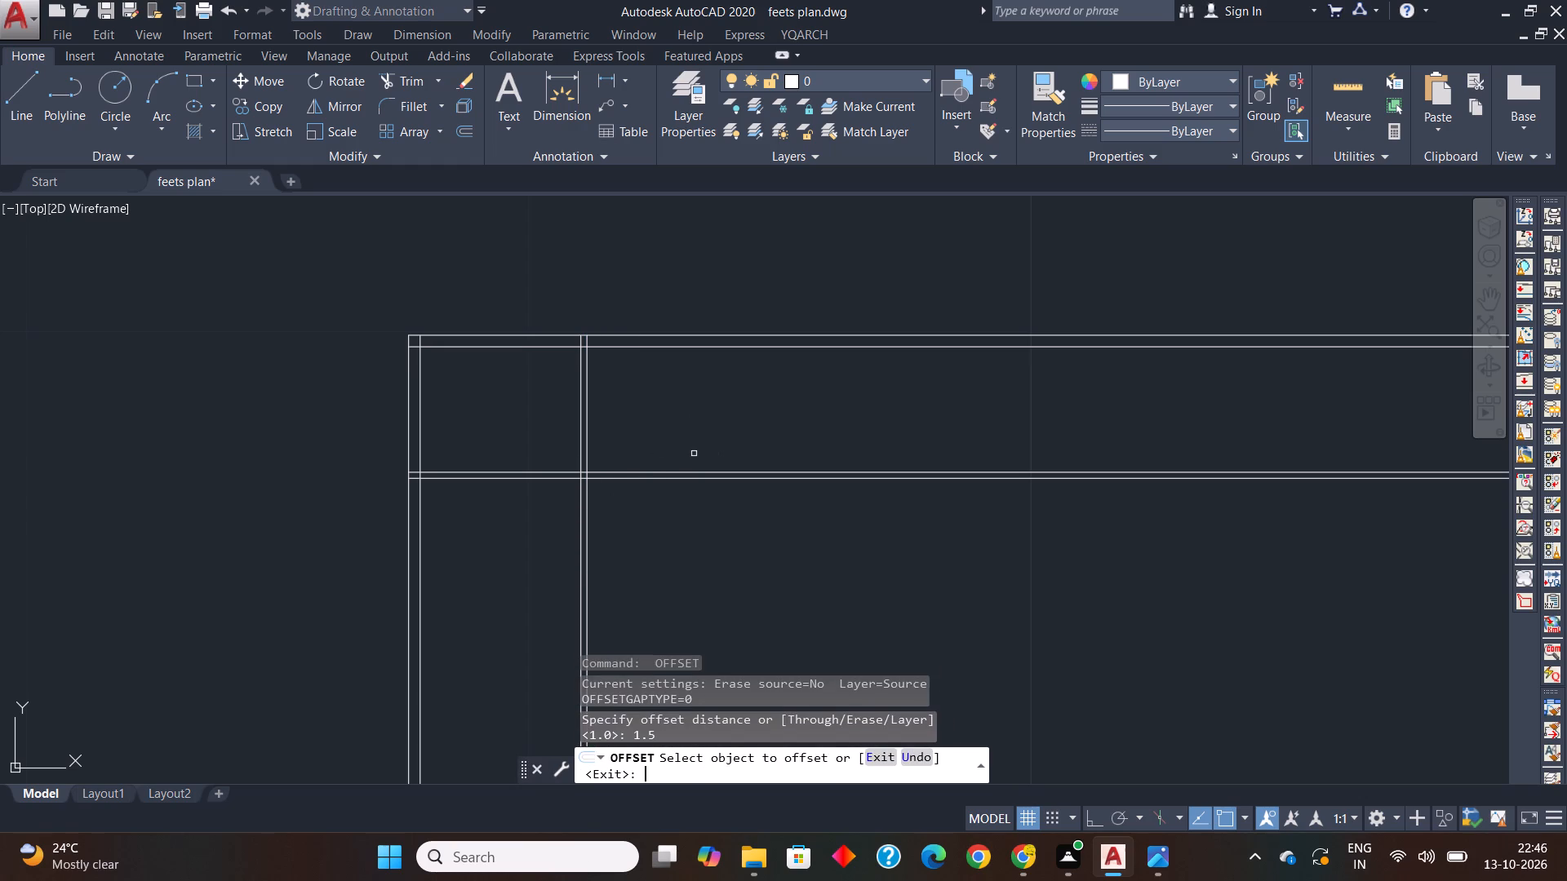
left_click(588, 441)
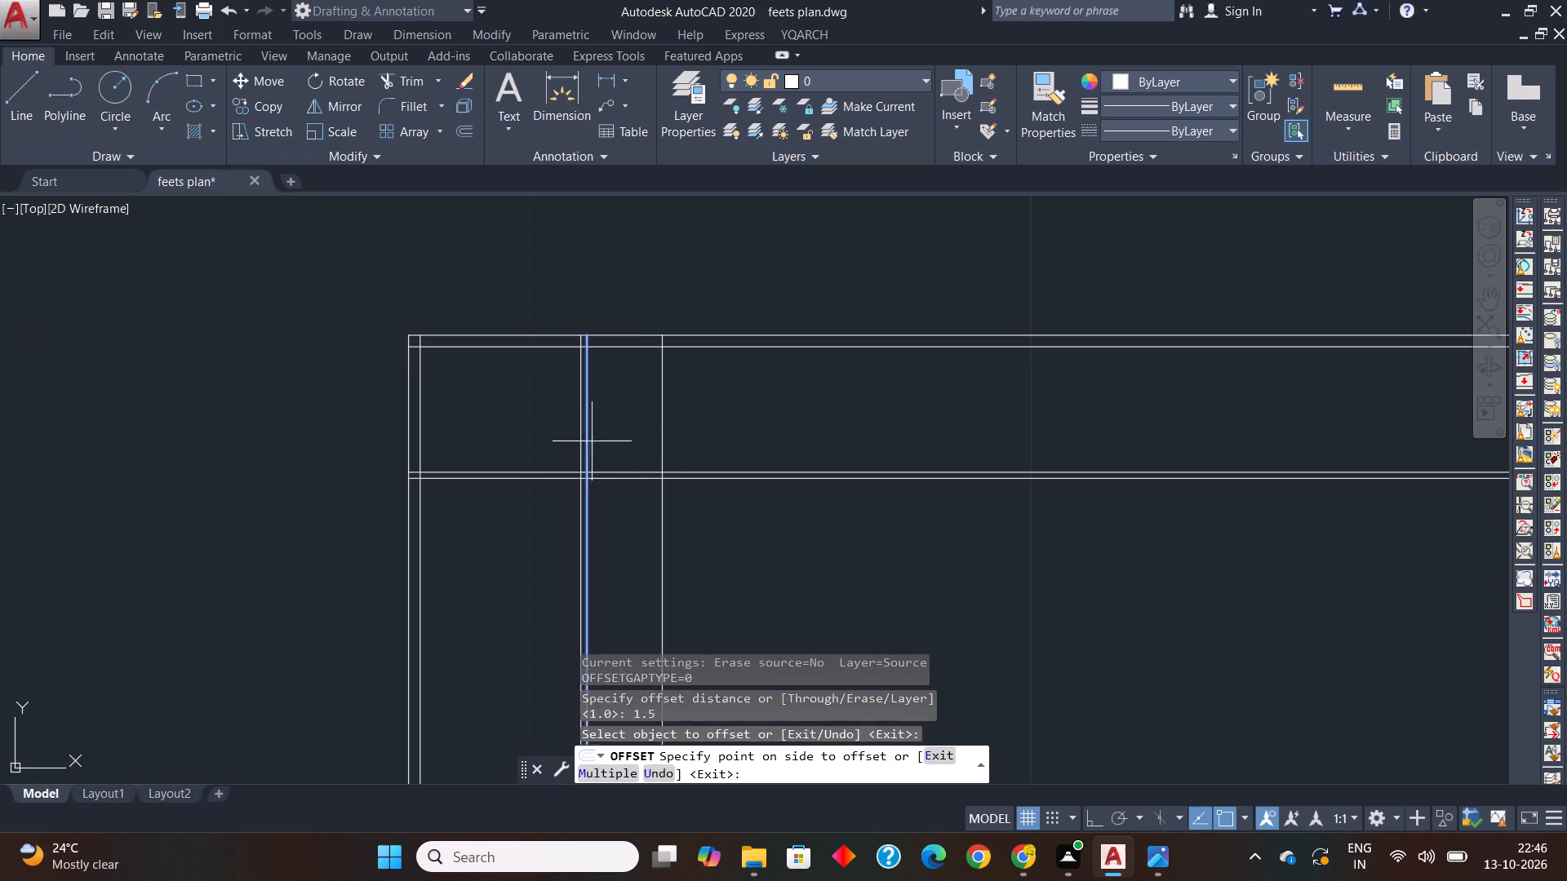
left_click(664, 438)
key("space")
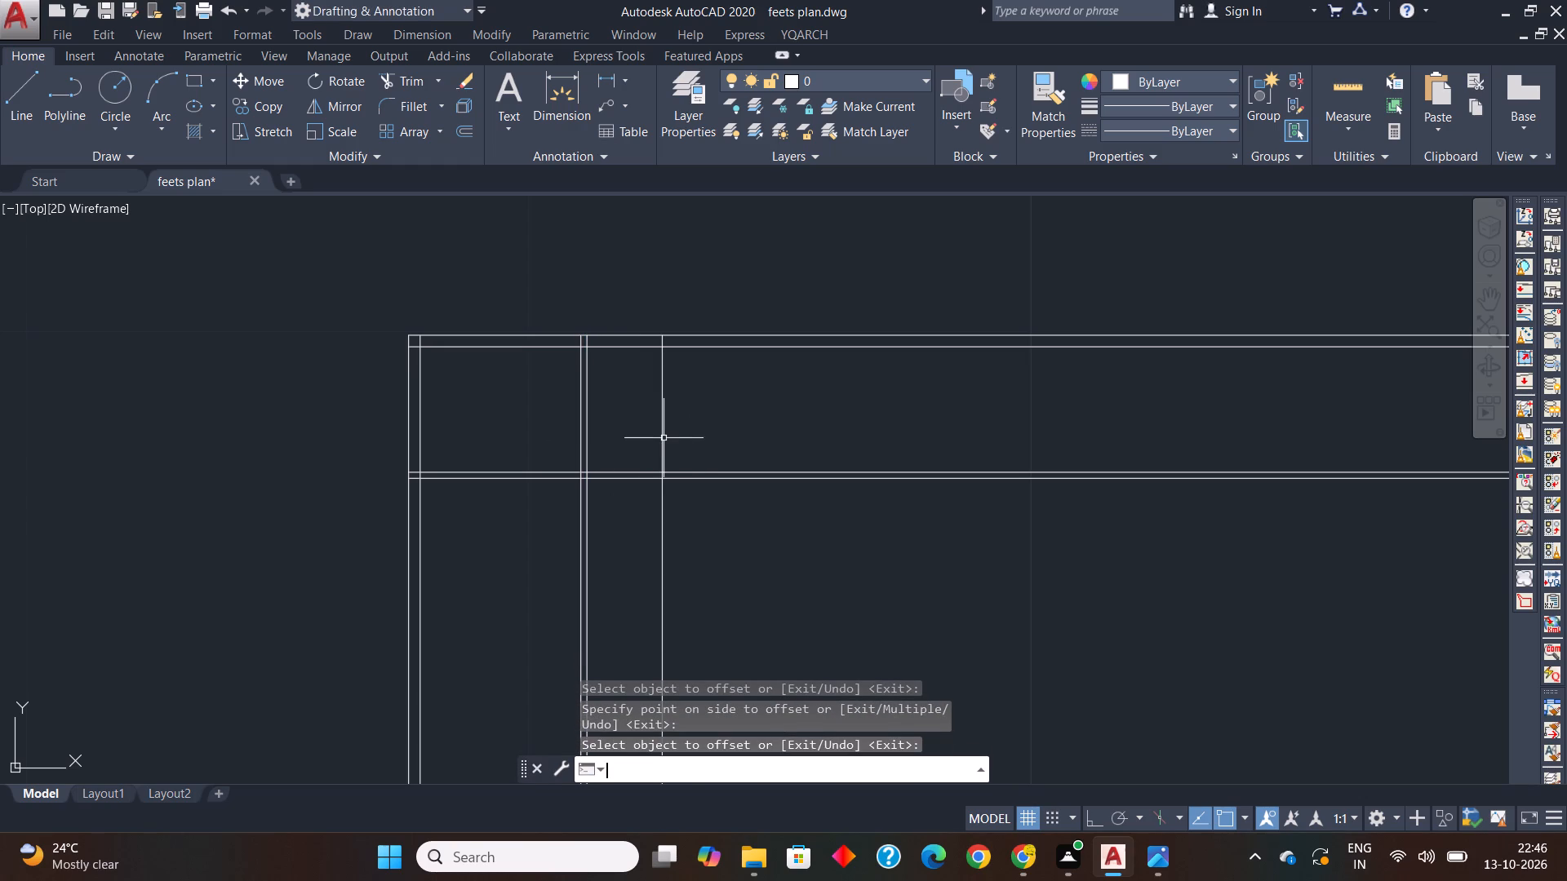
Offset the top wall's inner line 2 downward for the bath depth.
key("space")
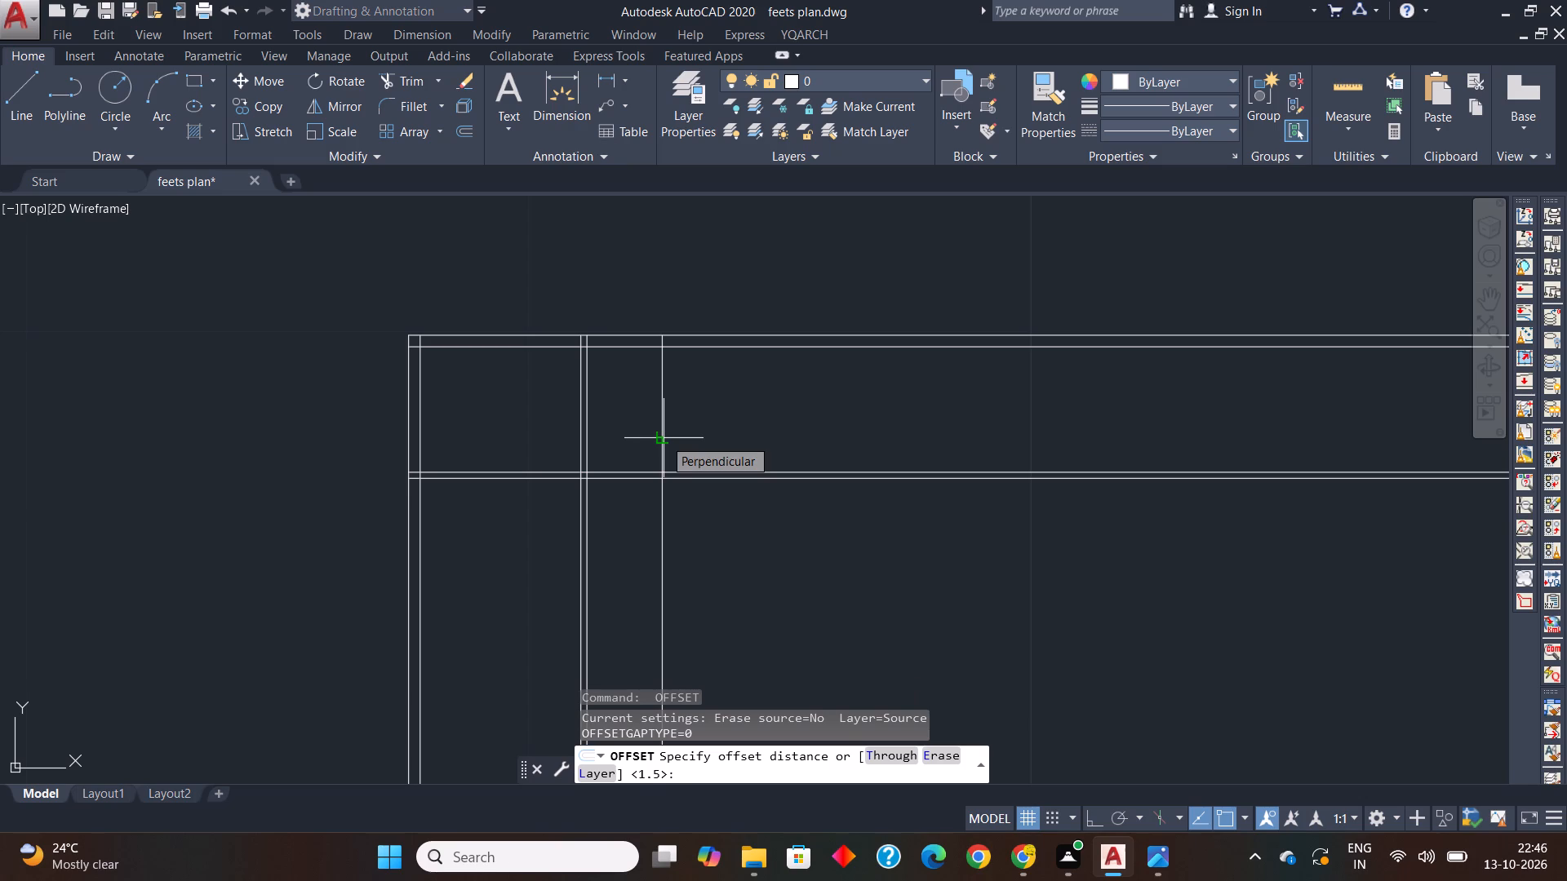
key("2")
key("Return")
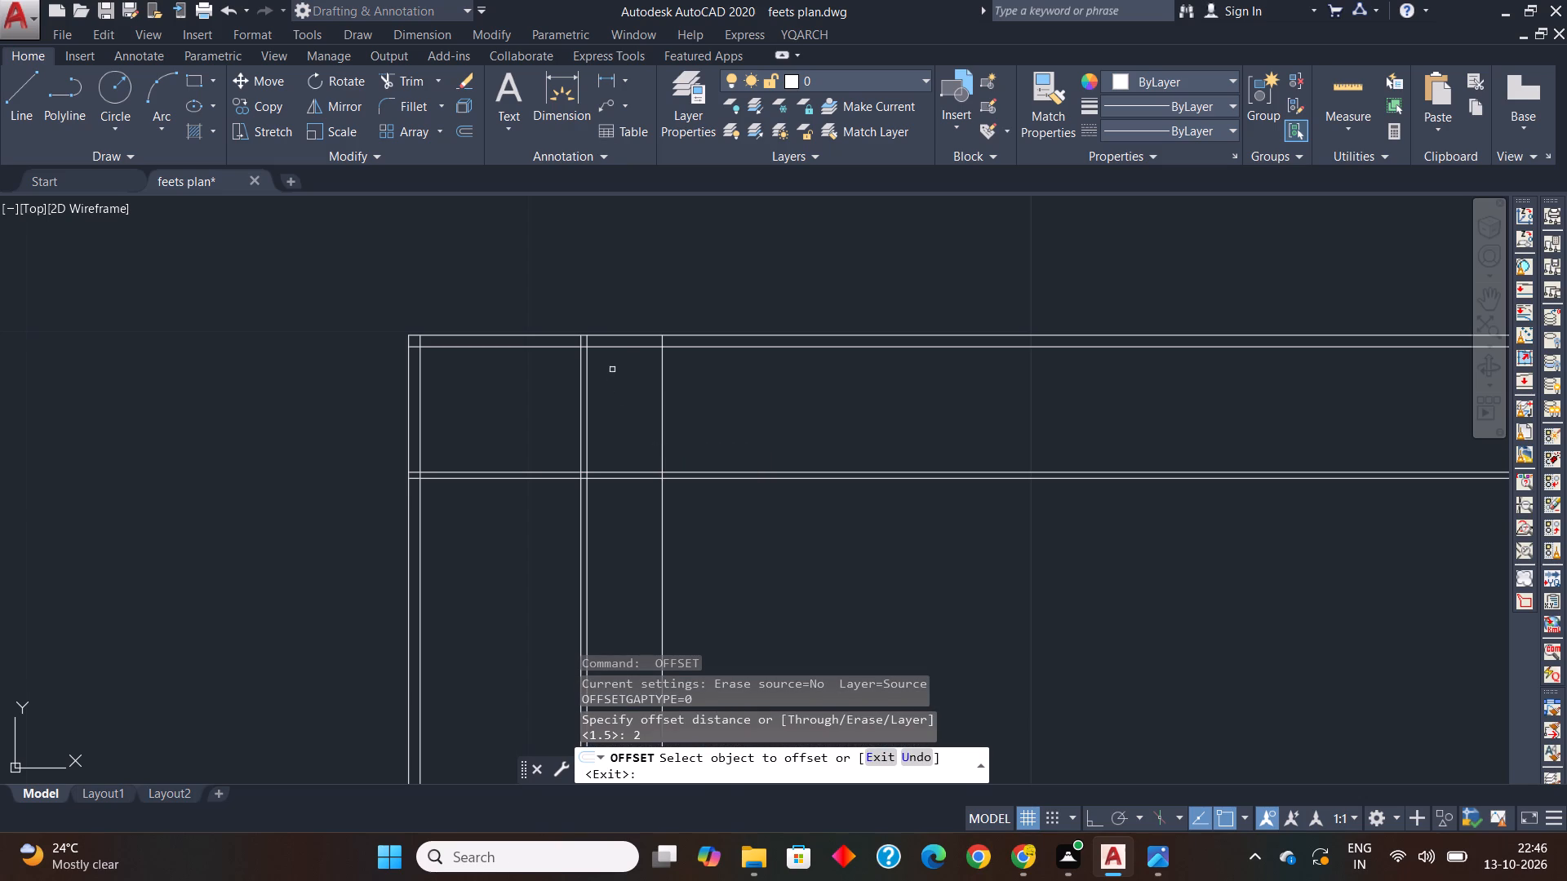
left_click(623, 348)
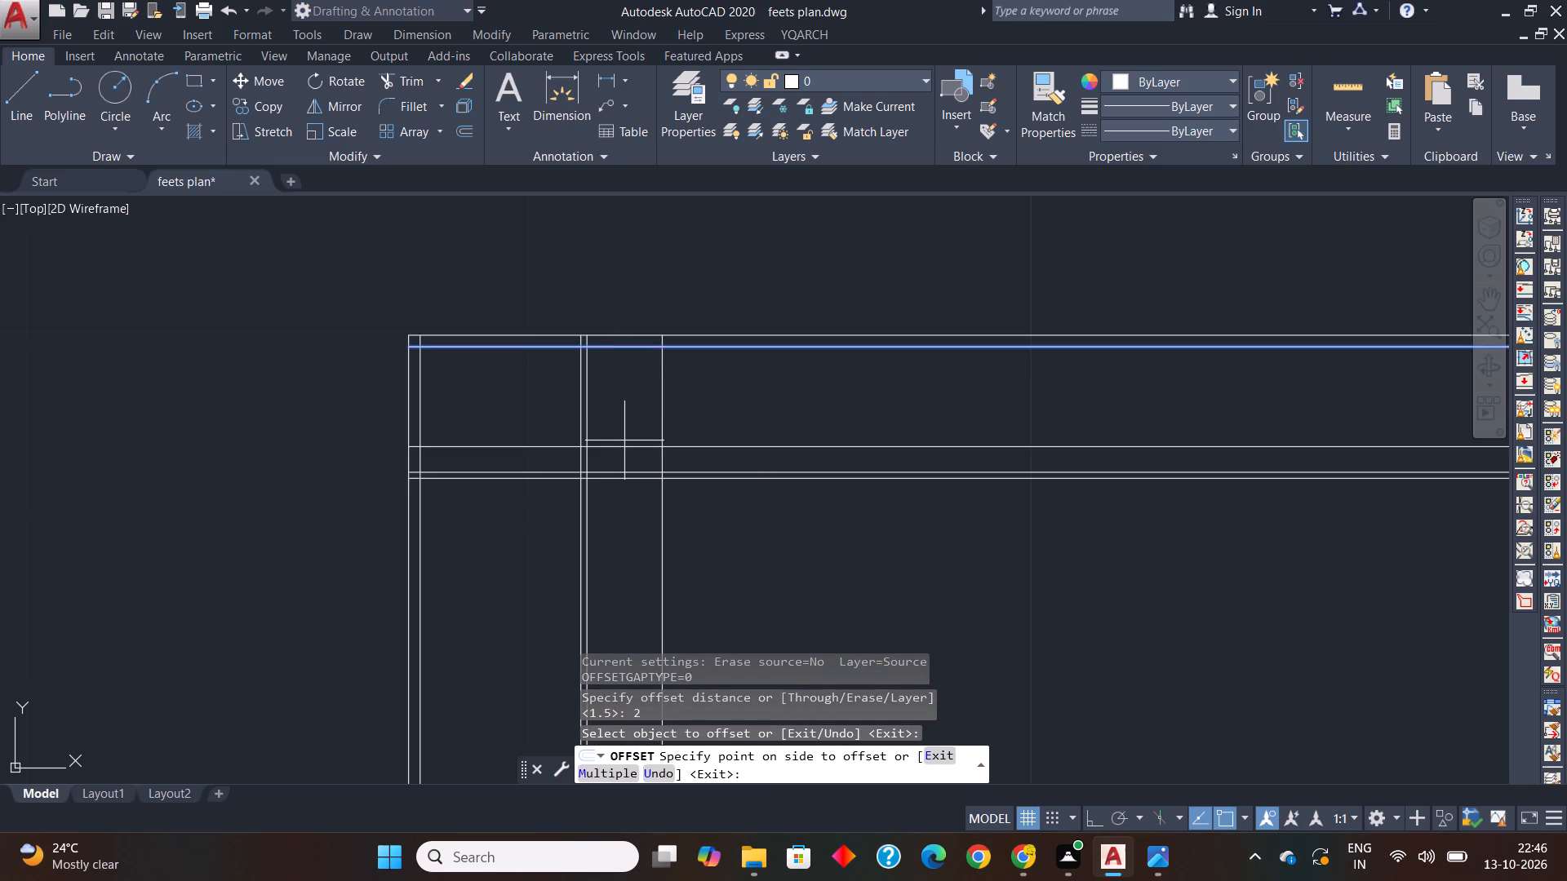
left_click(624, 440)
key("space")
Offset the bath's lower line 0.12 downward as the partition wall thickness.
key("space")
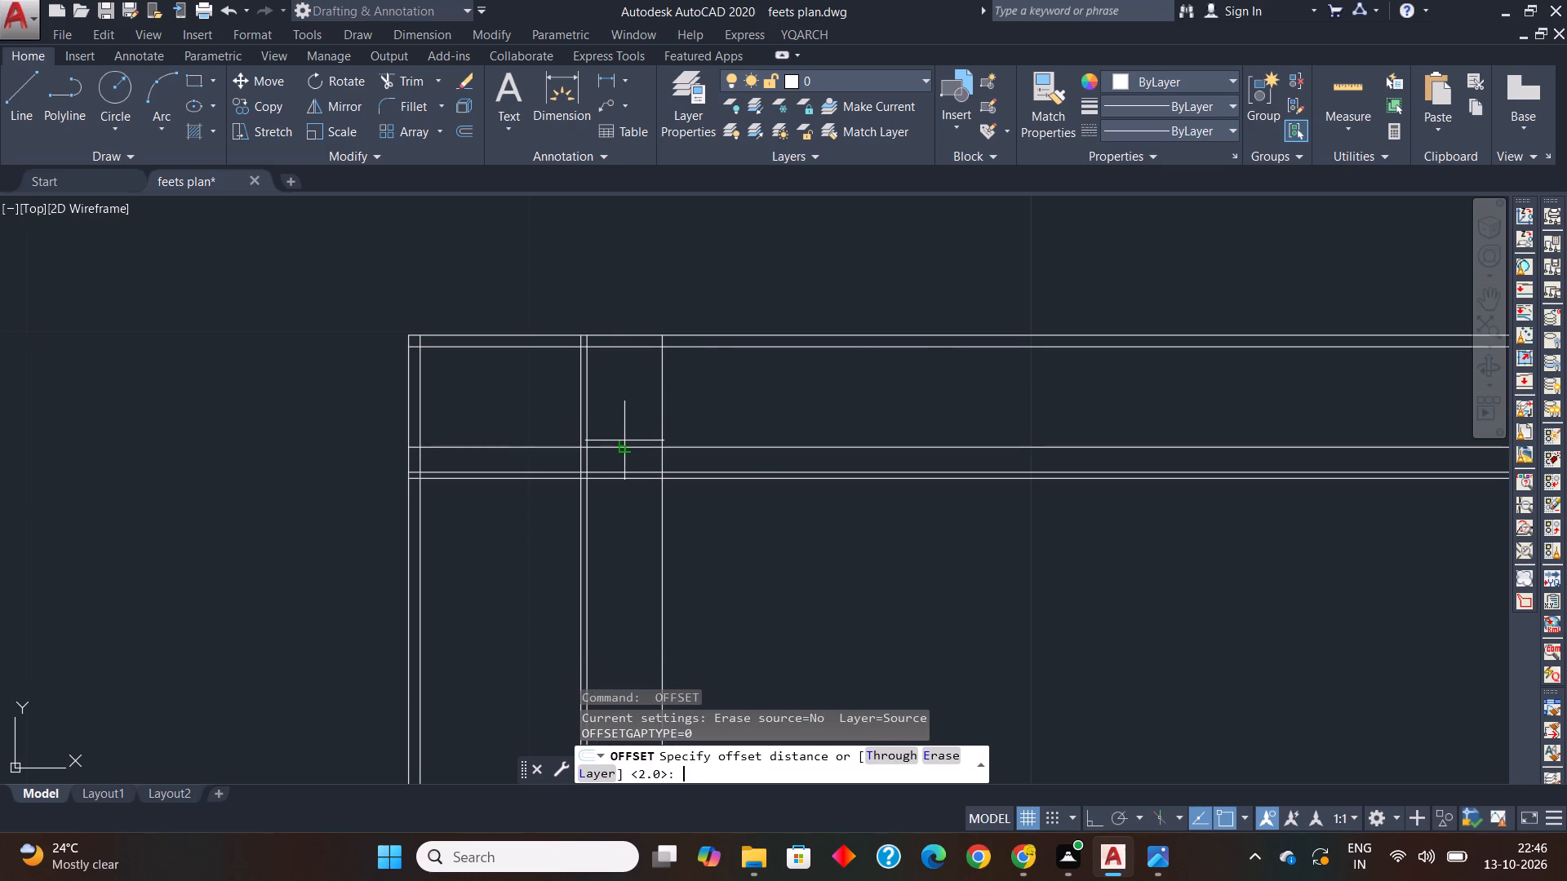
type("0.12")
key("Return")
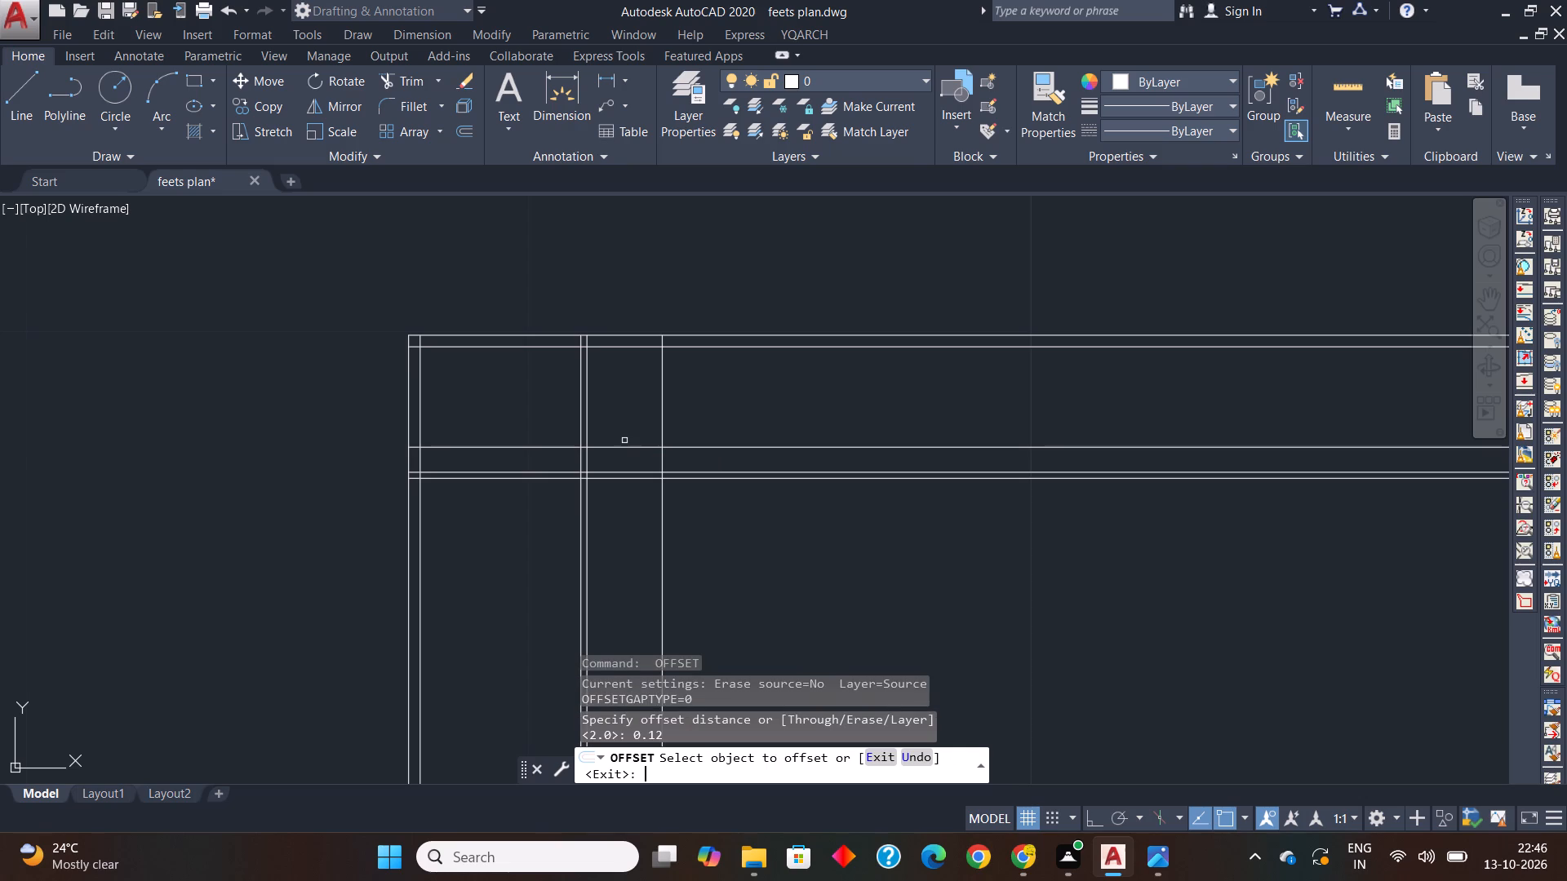
left_click(628, 445)
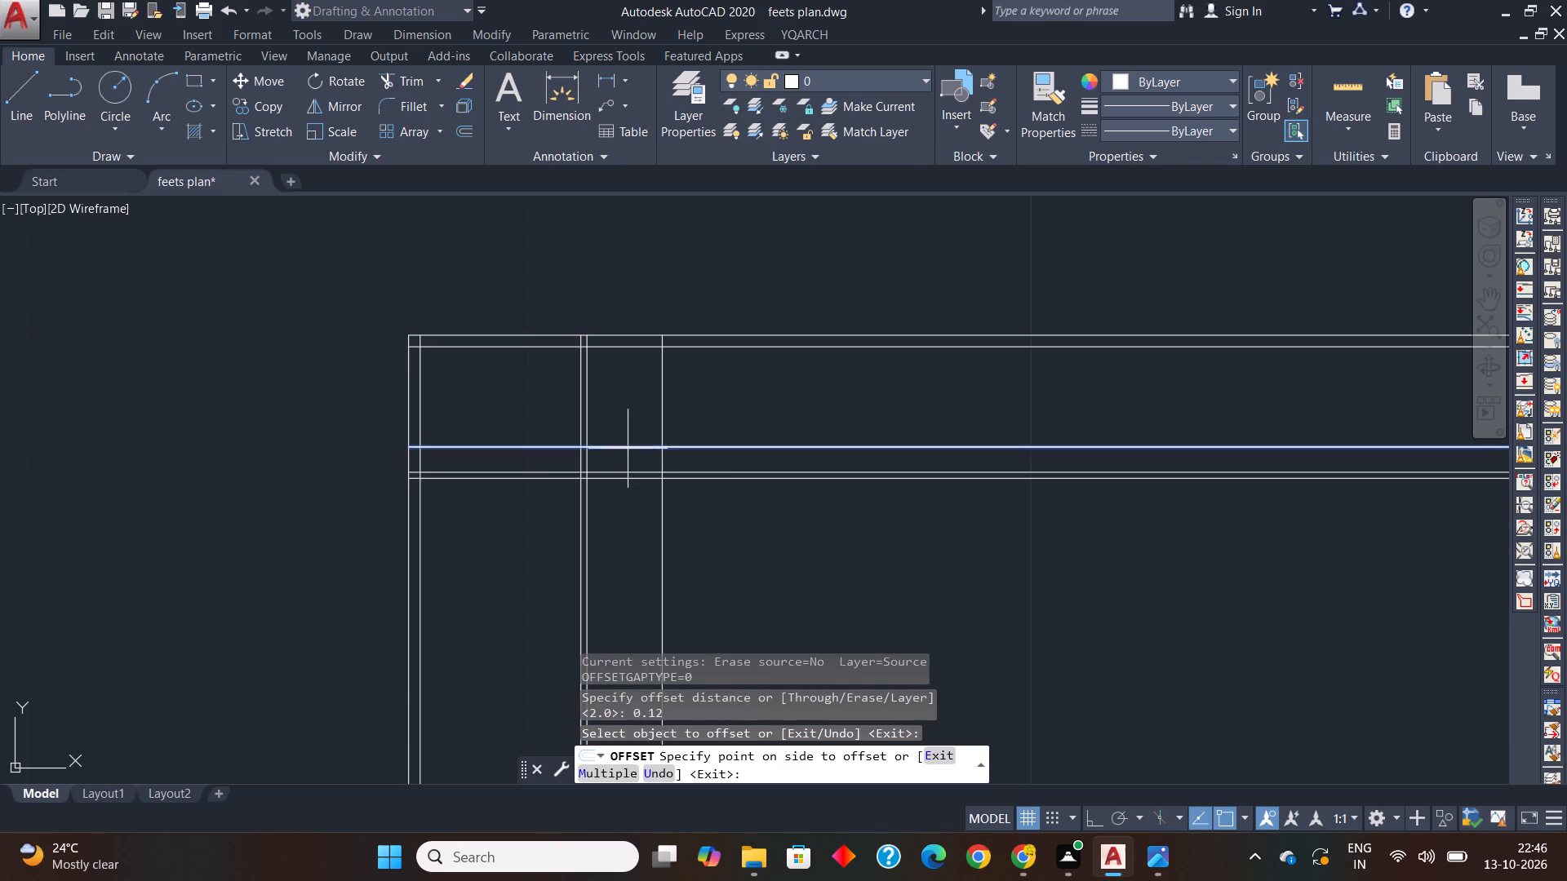
left_click(624, 469)
key("Escape")
key("Escape")
key("Escape")
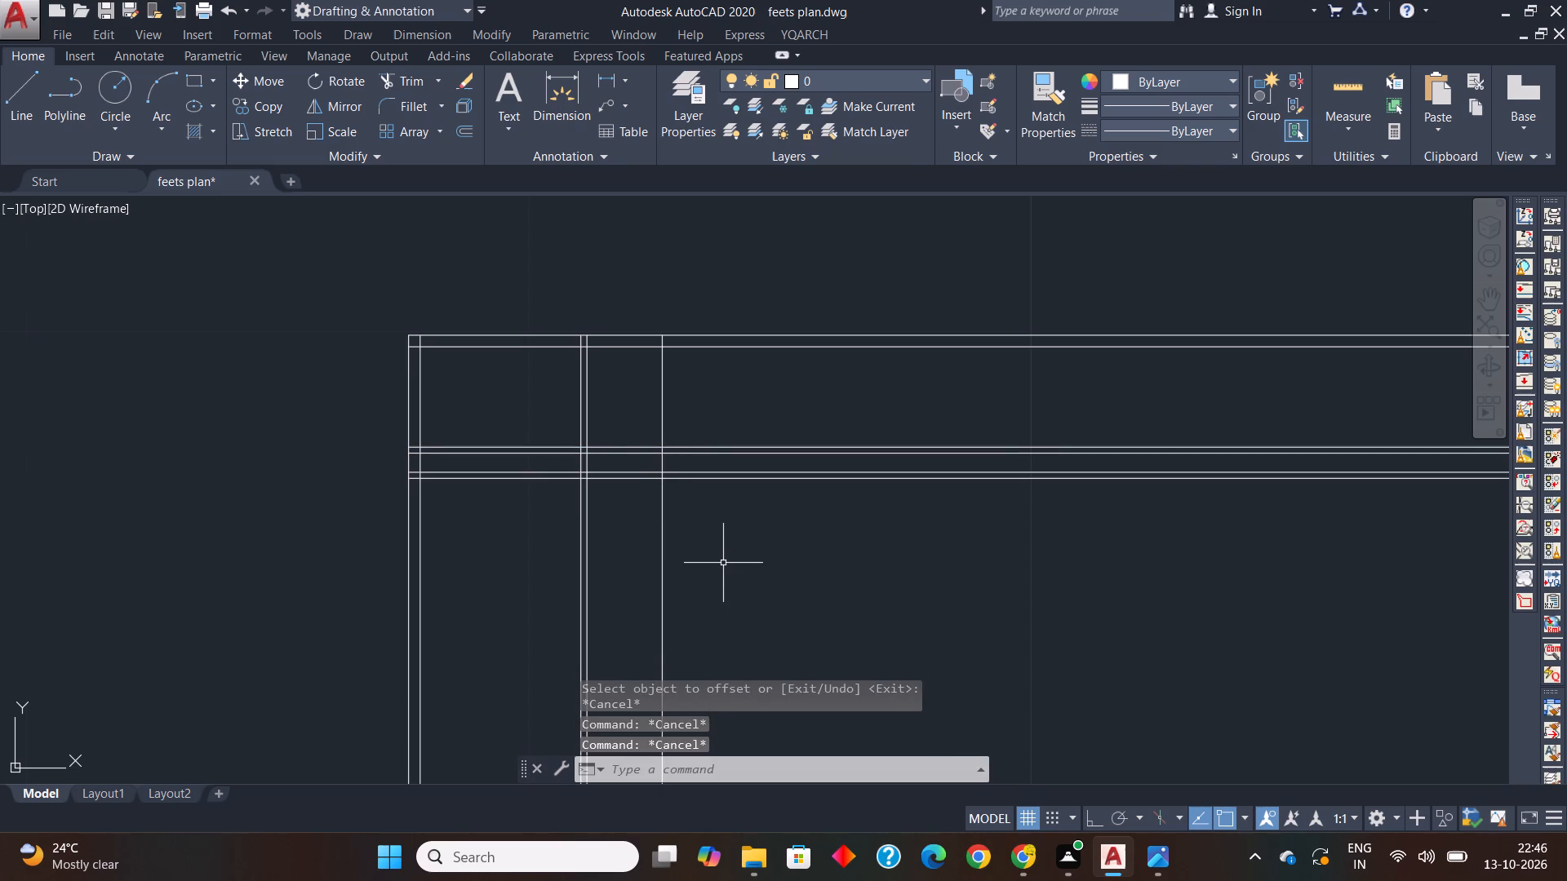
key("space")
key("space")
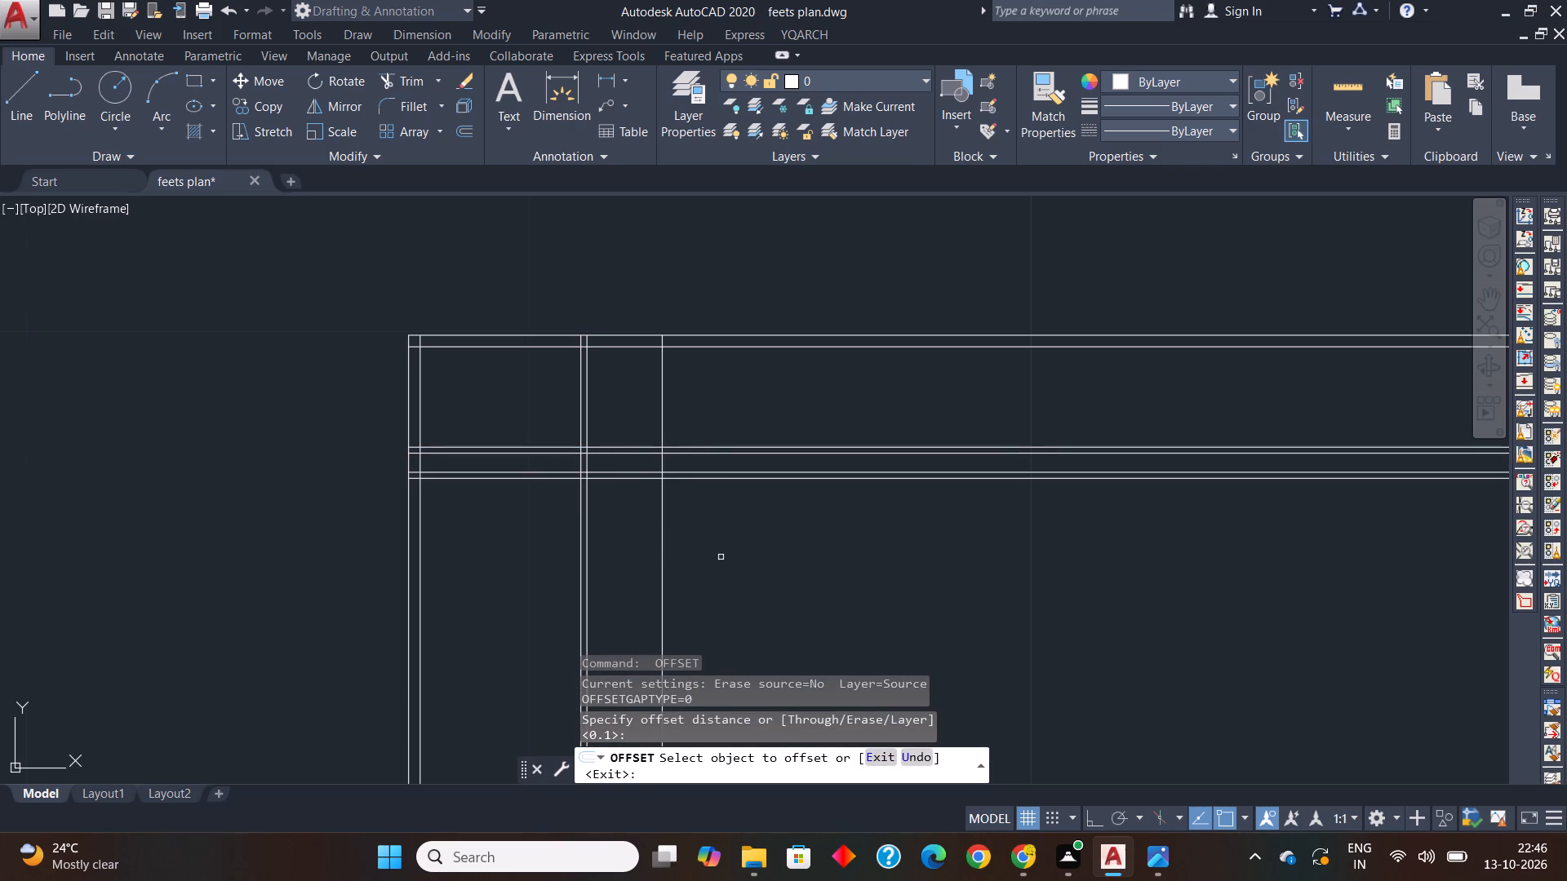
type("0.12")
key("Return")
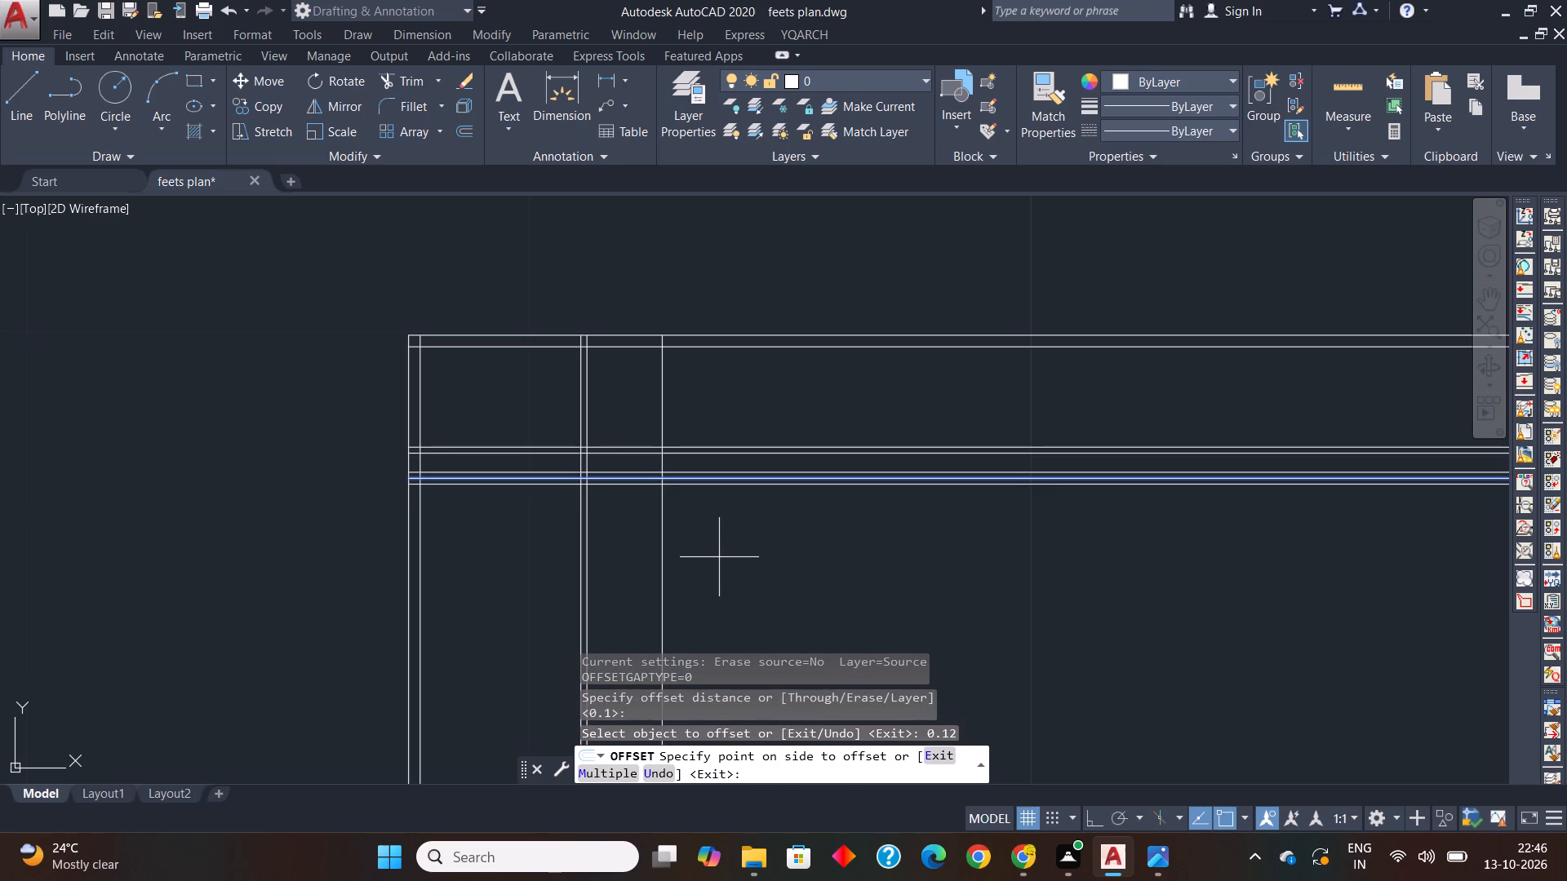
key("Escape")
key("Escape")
Offset the bath's right-hand line 0.12 to the right as the partition wall thickness.
key("space")
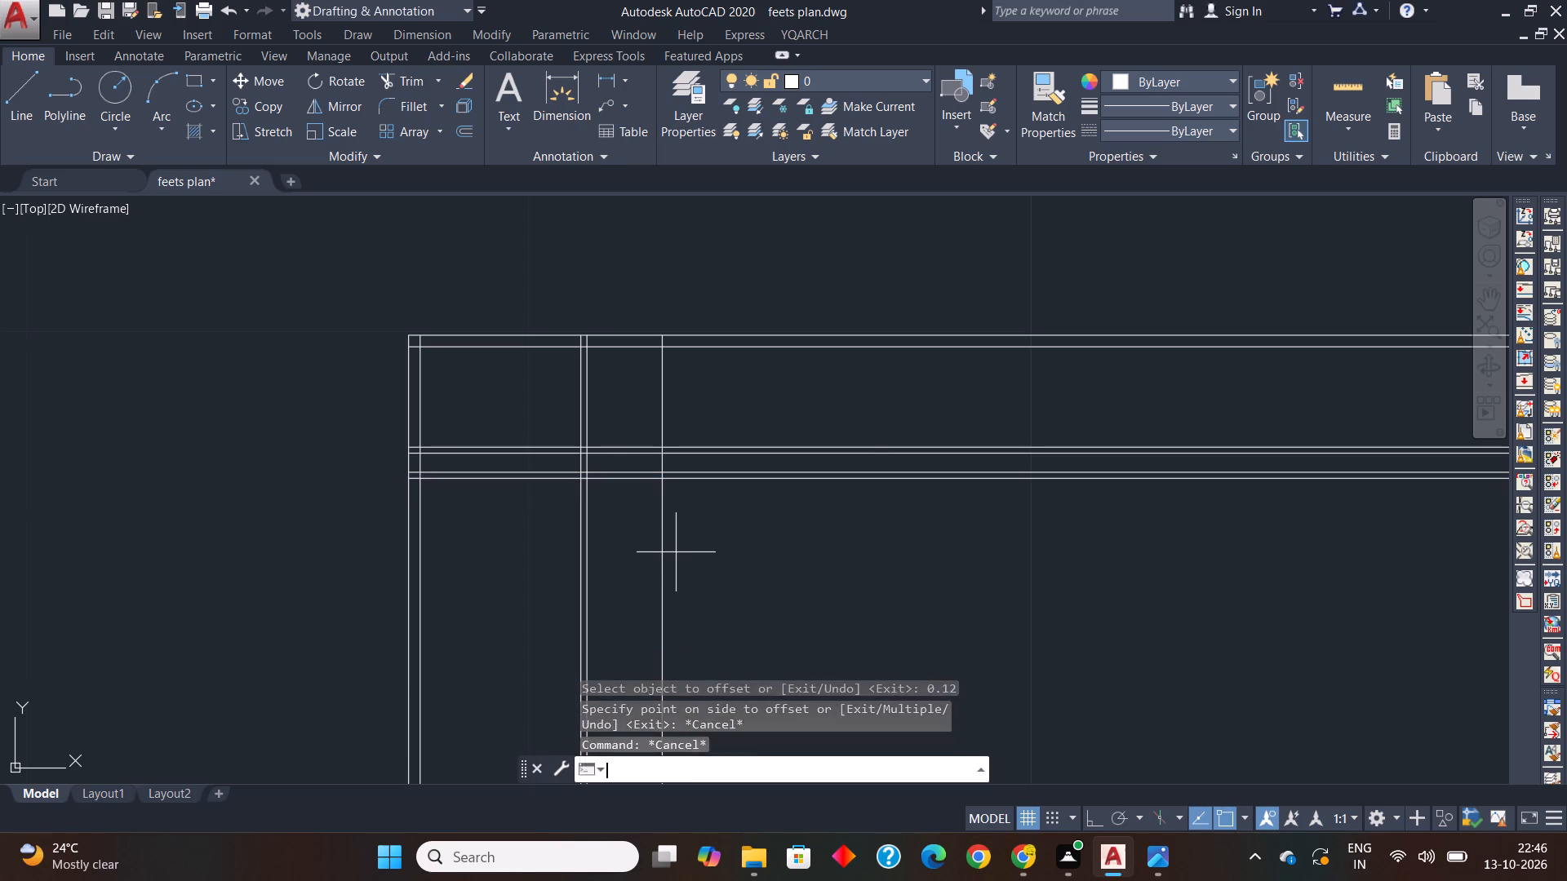
type("0.12")
key("Return")
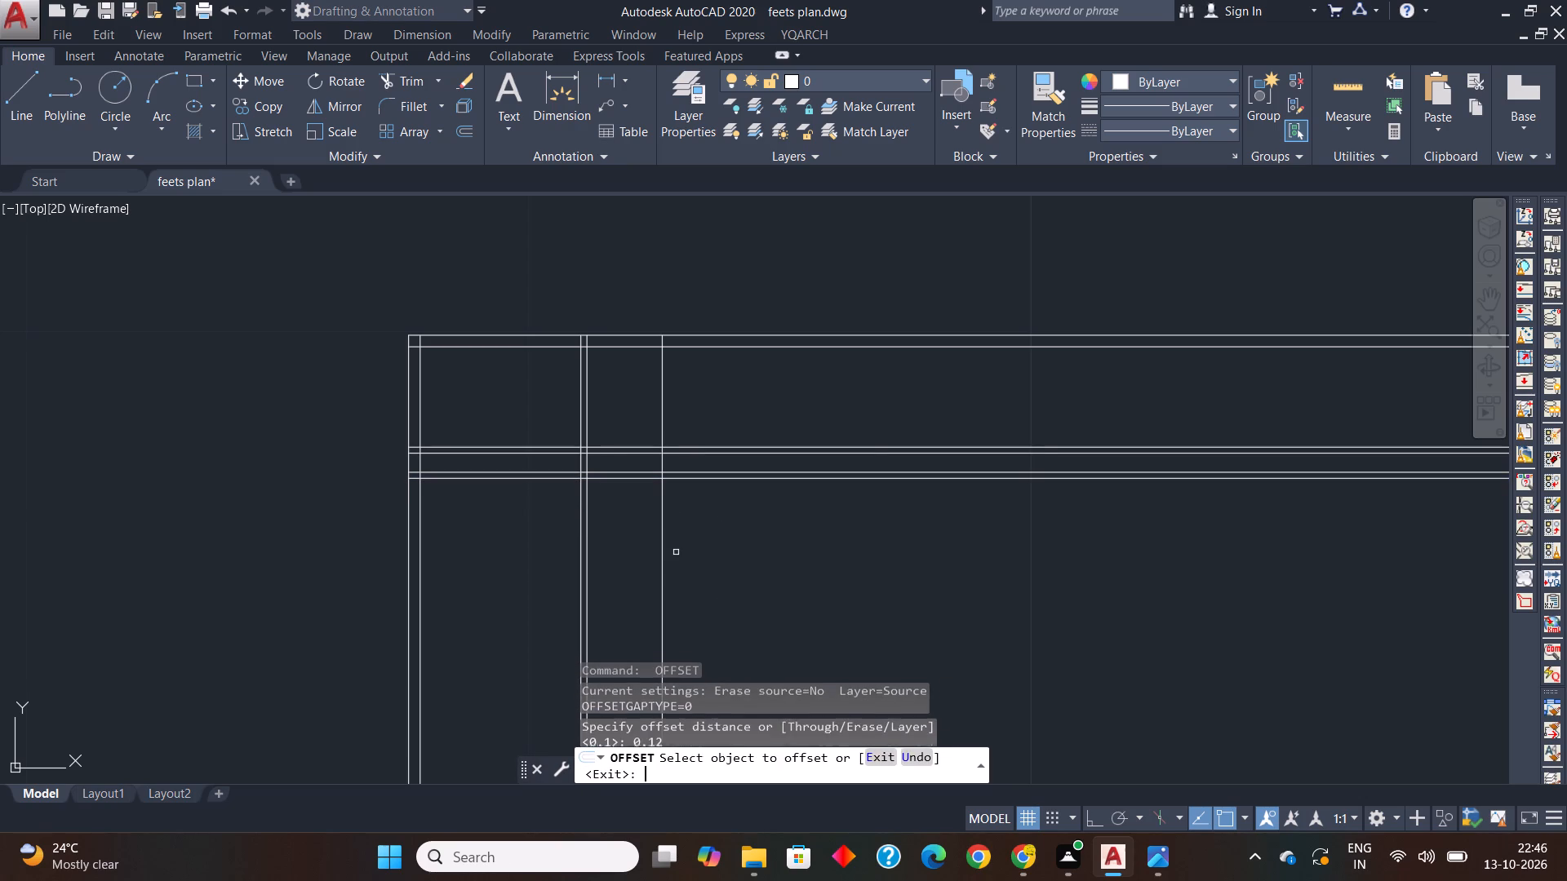
left_click(664, 513)
left_click(699, 513)
key("space")
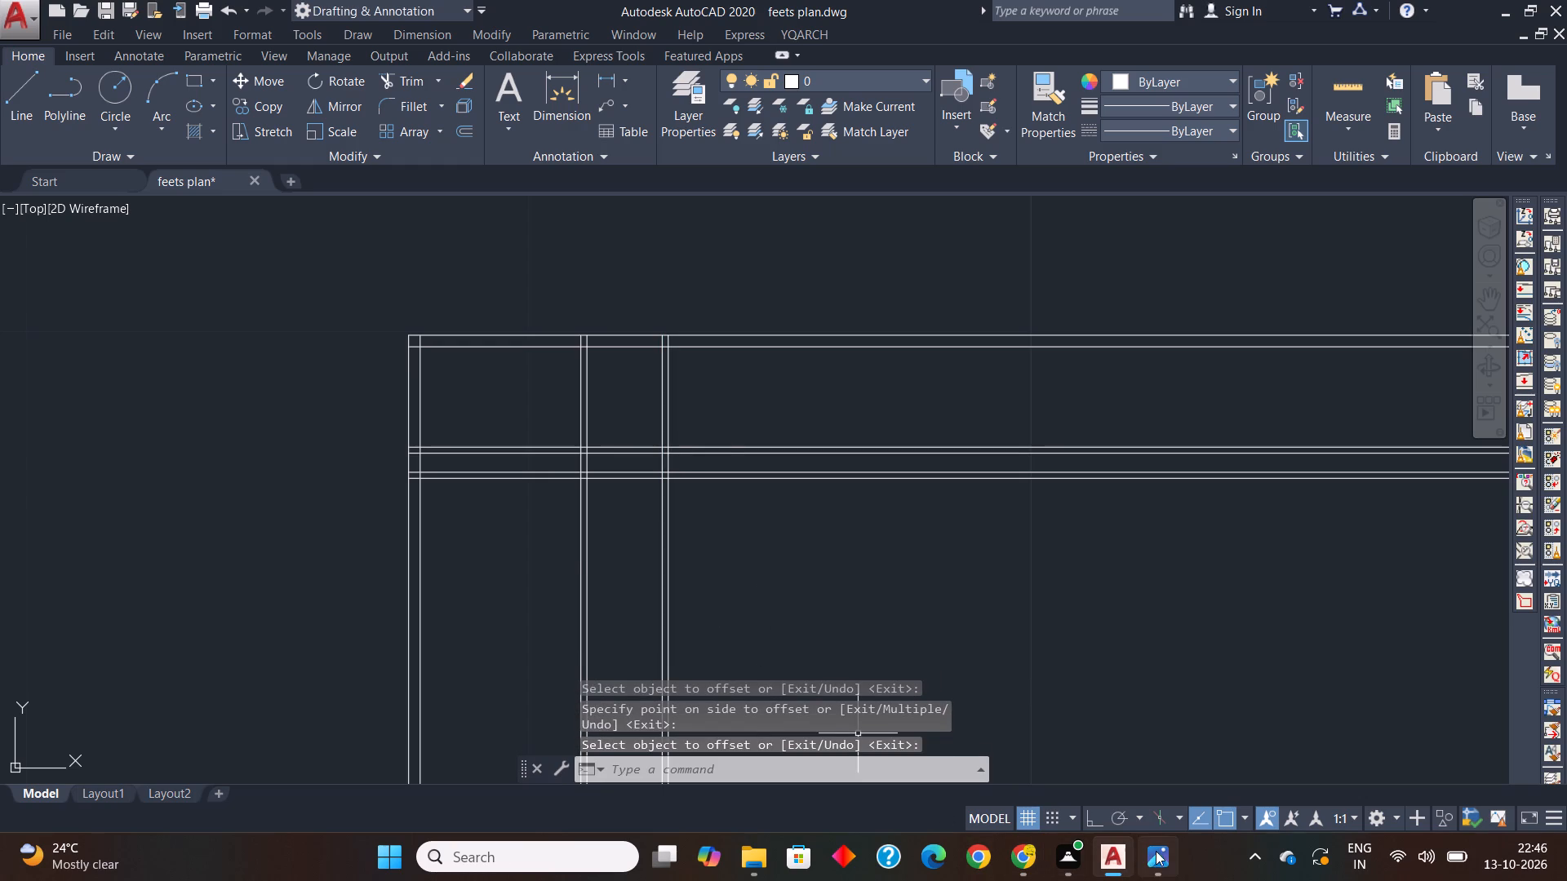
Check bedroom 1's size in the reference image, and offset the top wall's inner line 3.6 downward and the bath's right partition line 3.6 to the right.
left_click(1158, 852)
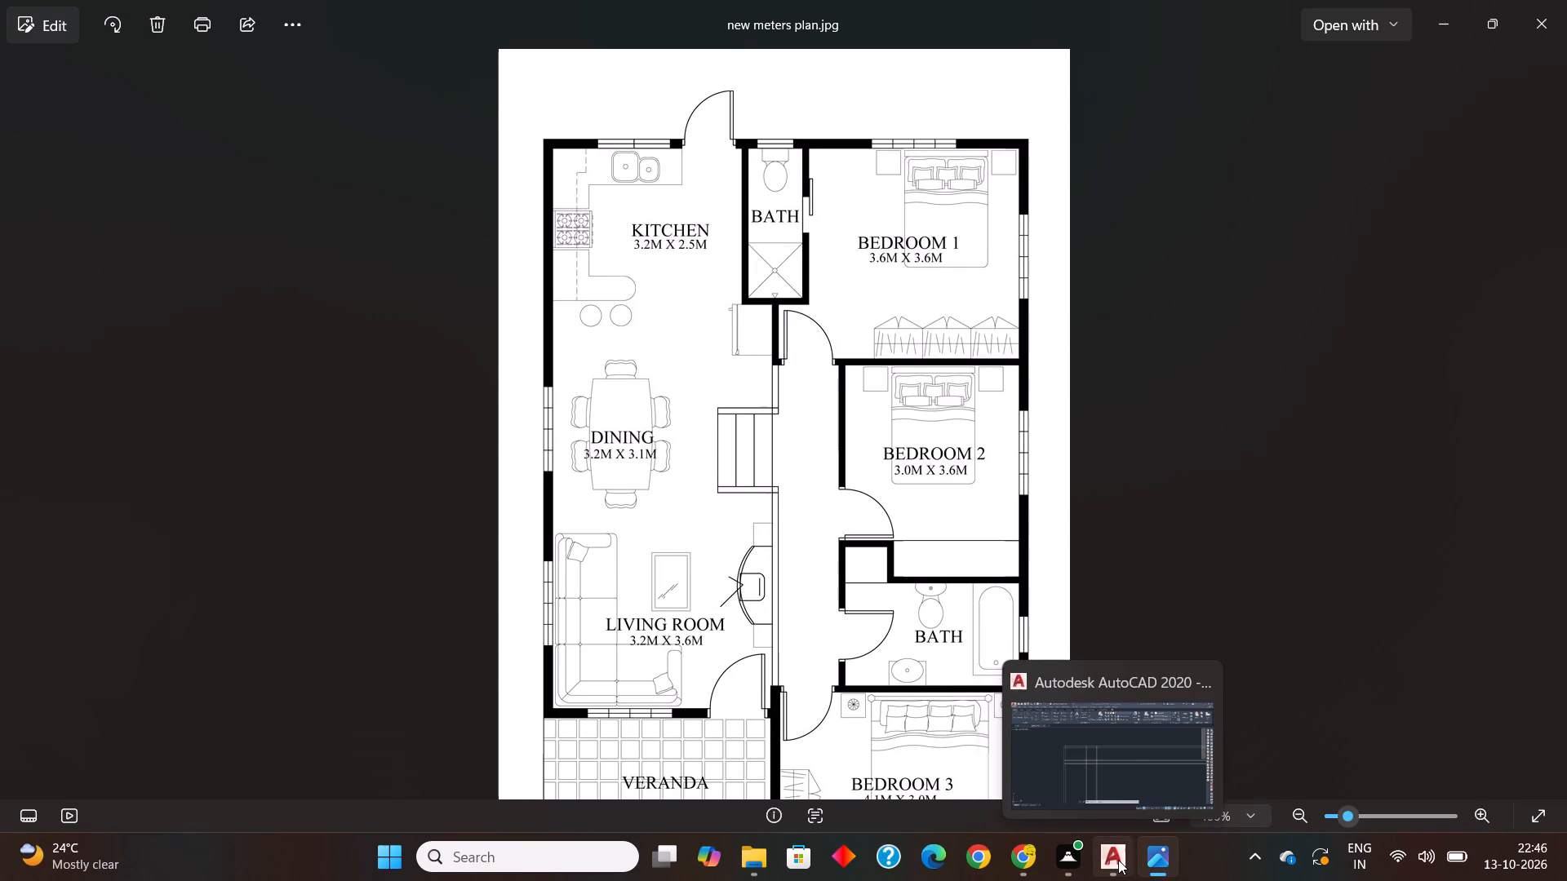
left_click(1117, 860)
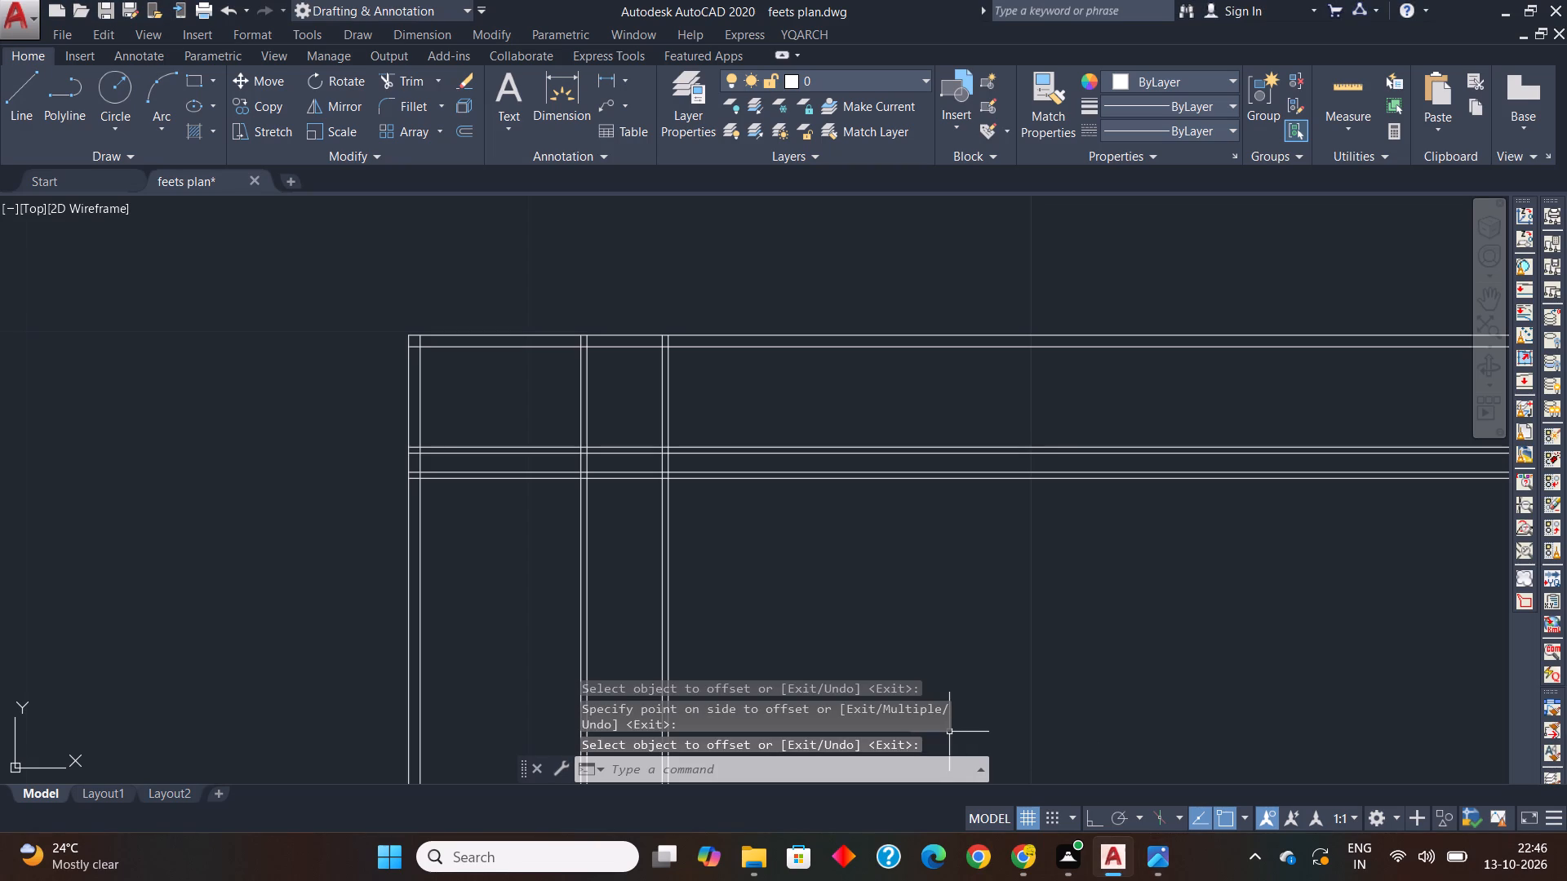
type("of")
key("space")
type("3.6")
key("Return")
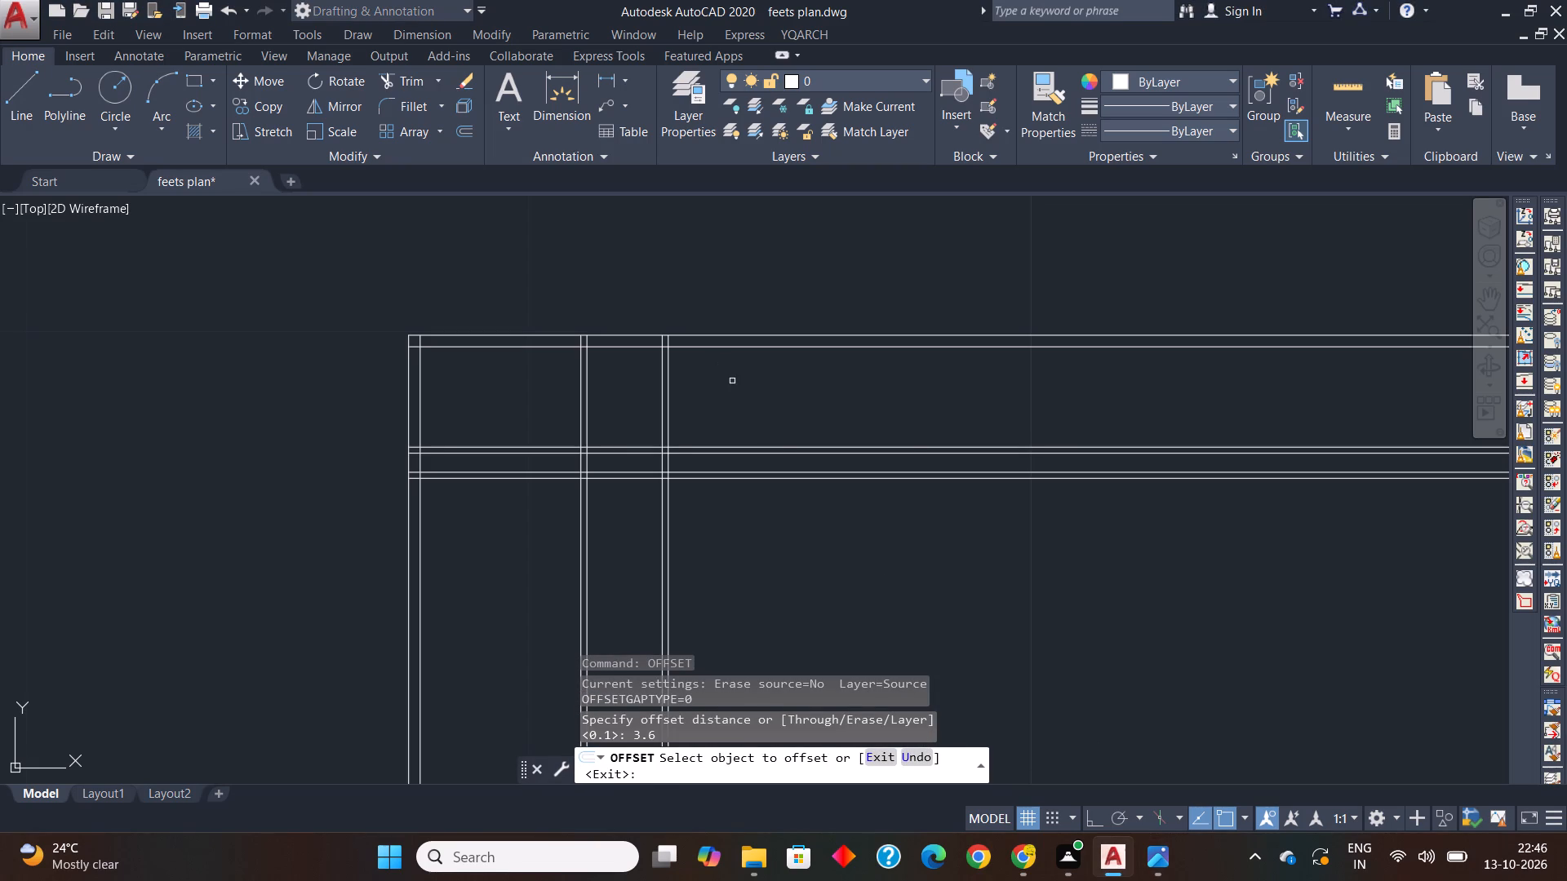
left_click(723, 346)
left_click(744, 612)
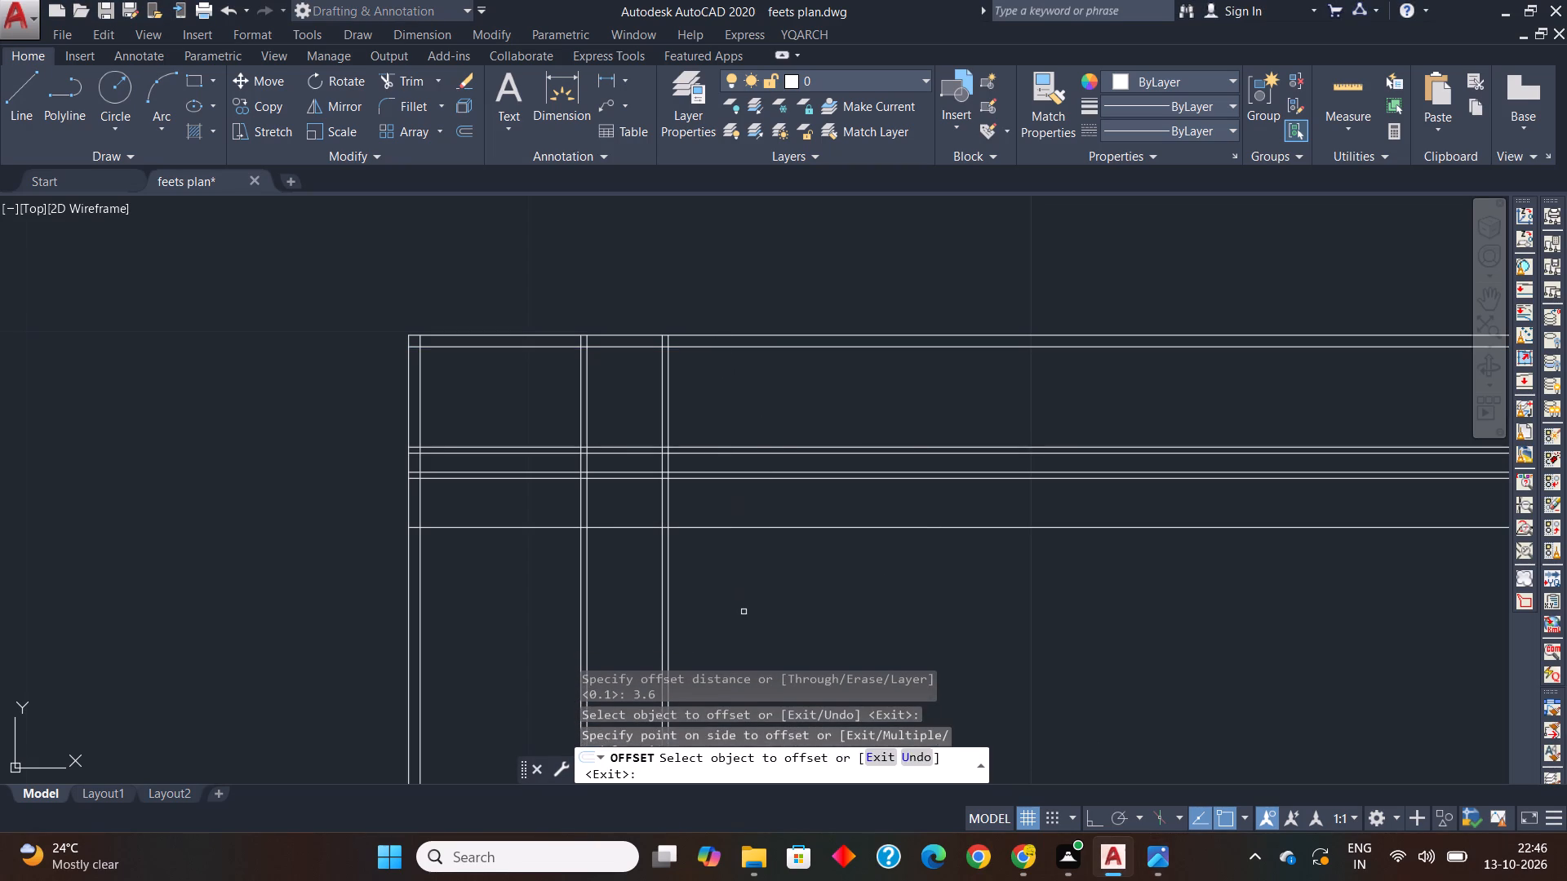
left_click(668, 565)
left_click(794, 565)
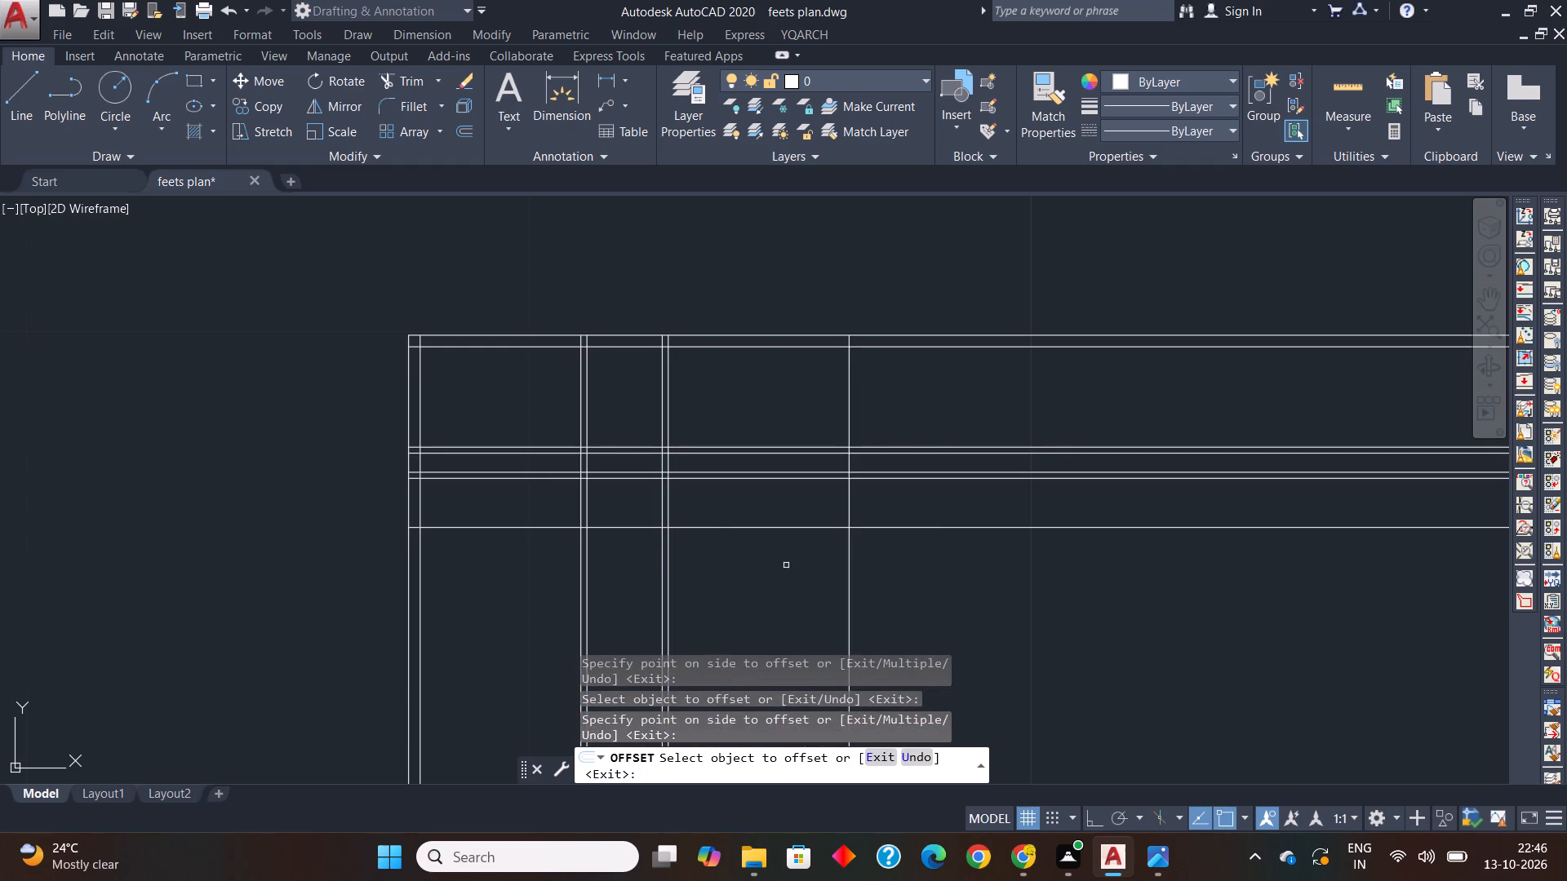
key("space")
Offset bedroom 1's right-hand line 0.23 to the right as the outer wall thickness.
key("space")
type("0.23")
key("Return")
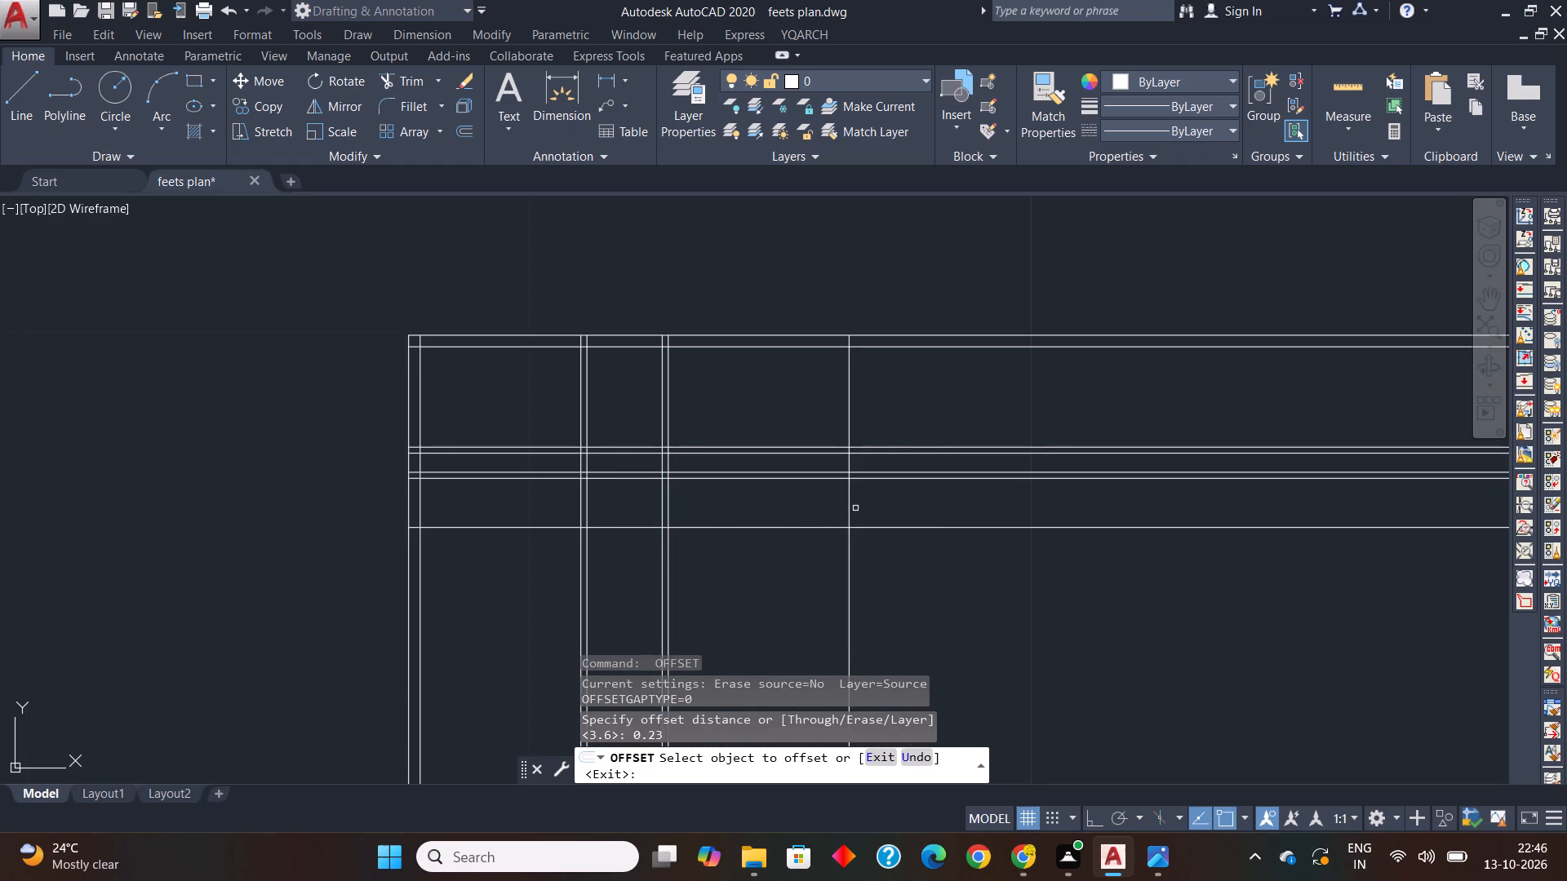
left_click(850, 511)
left_click(893, 508)
key("space")
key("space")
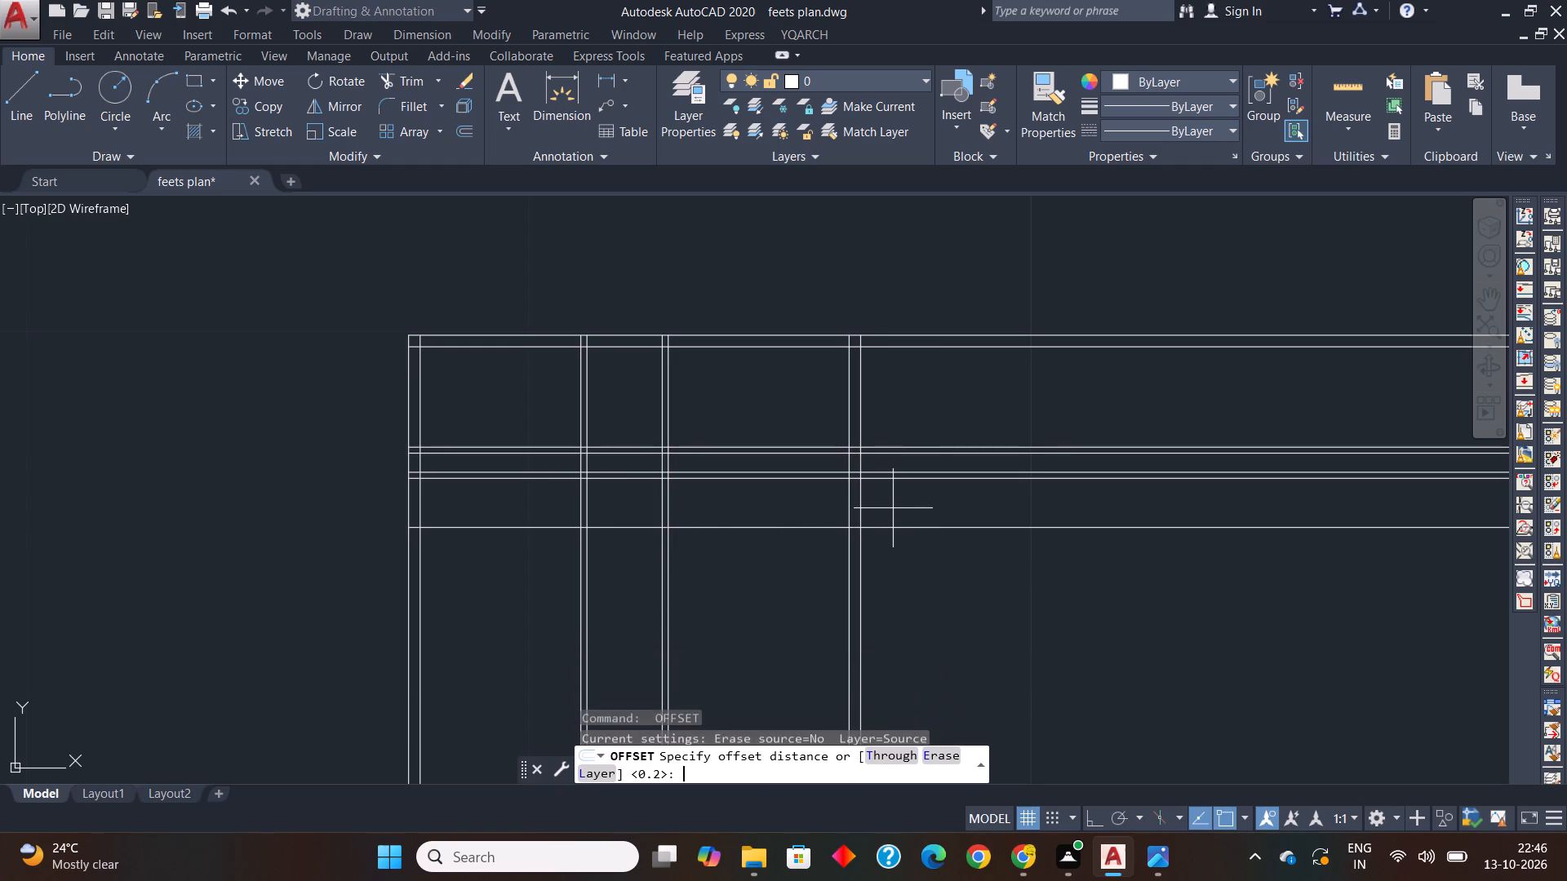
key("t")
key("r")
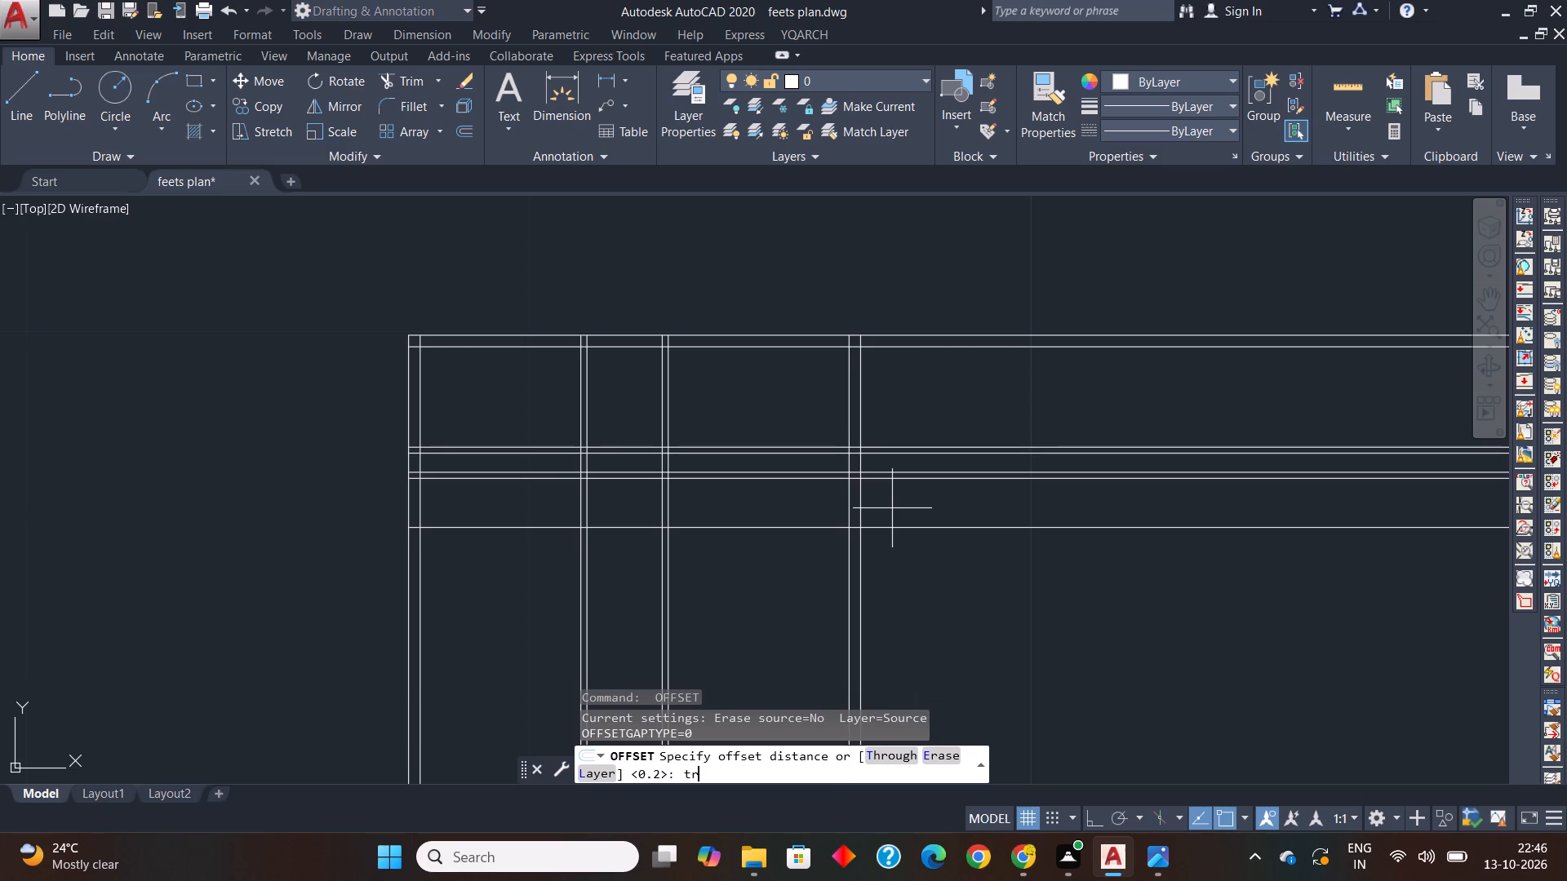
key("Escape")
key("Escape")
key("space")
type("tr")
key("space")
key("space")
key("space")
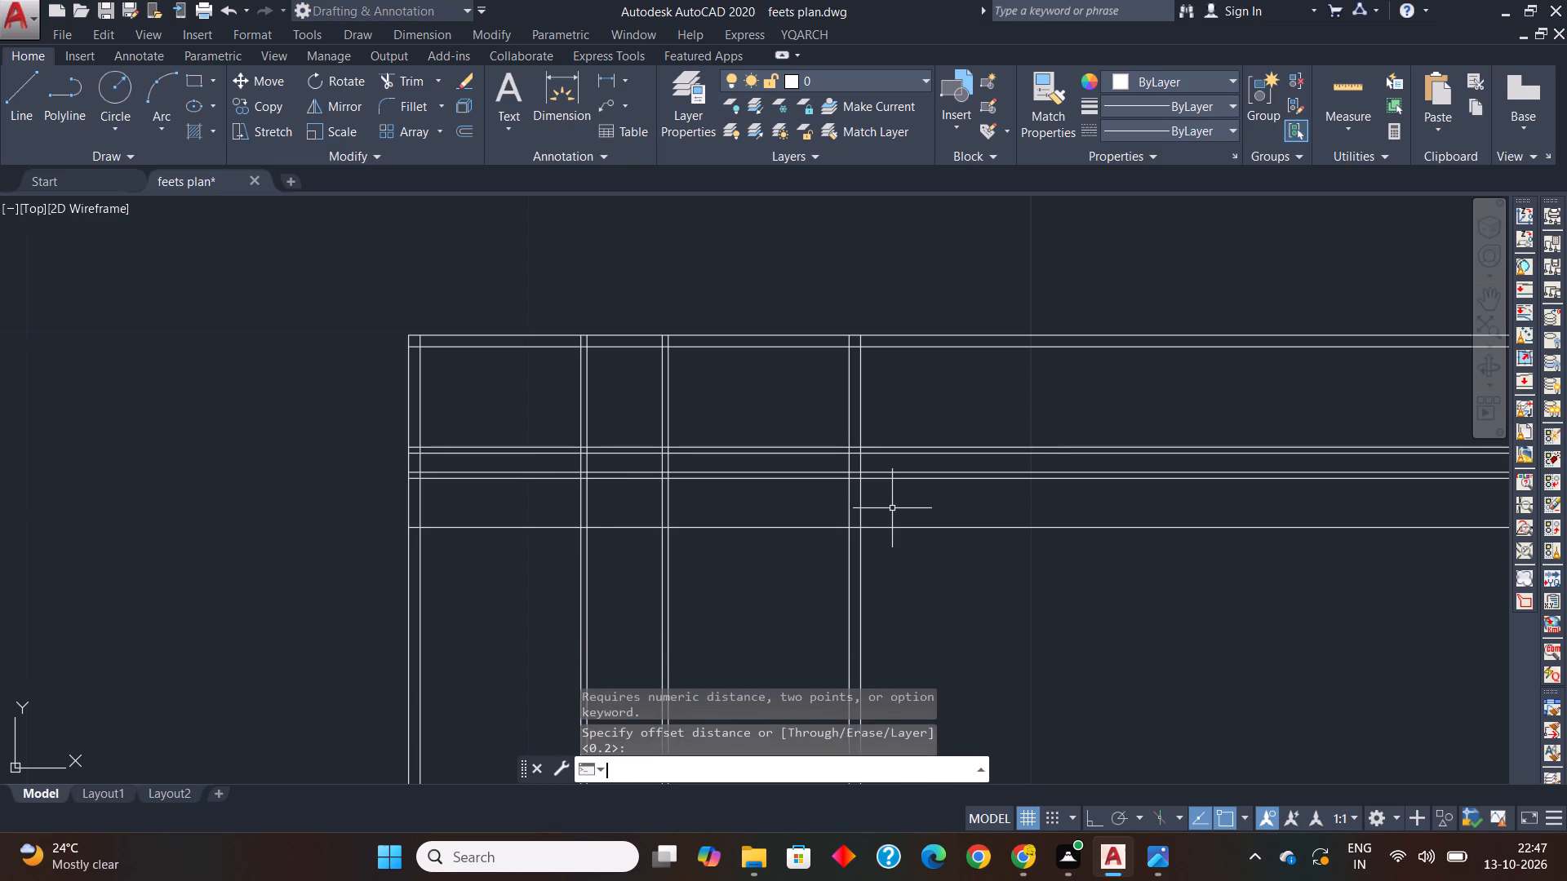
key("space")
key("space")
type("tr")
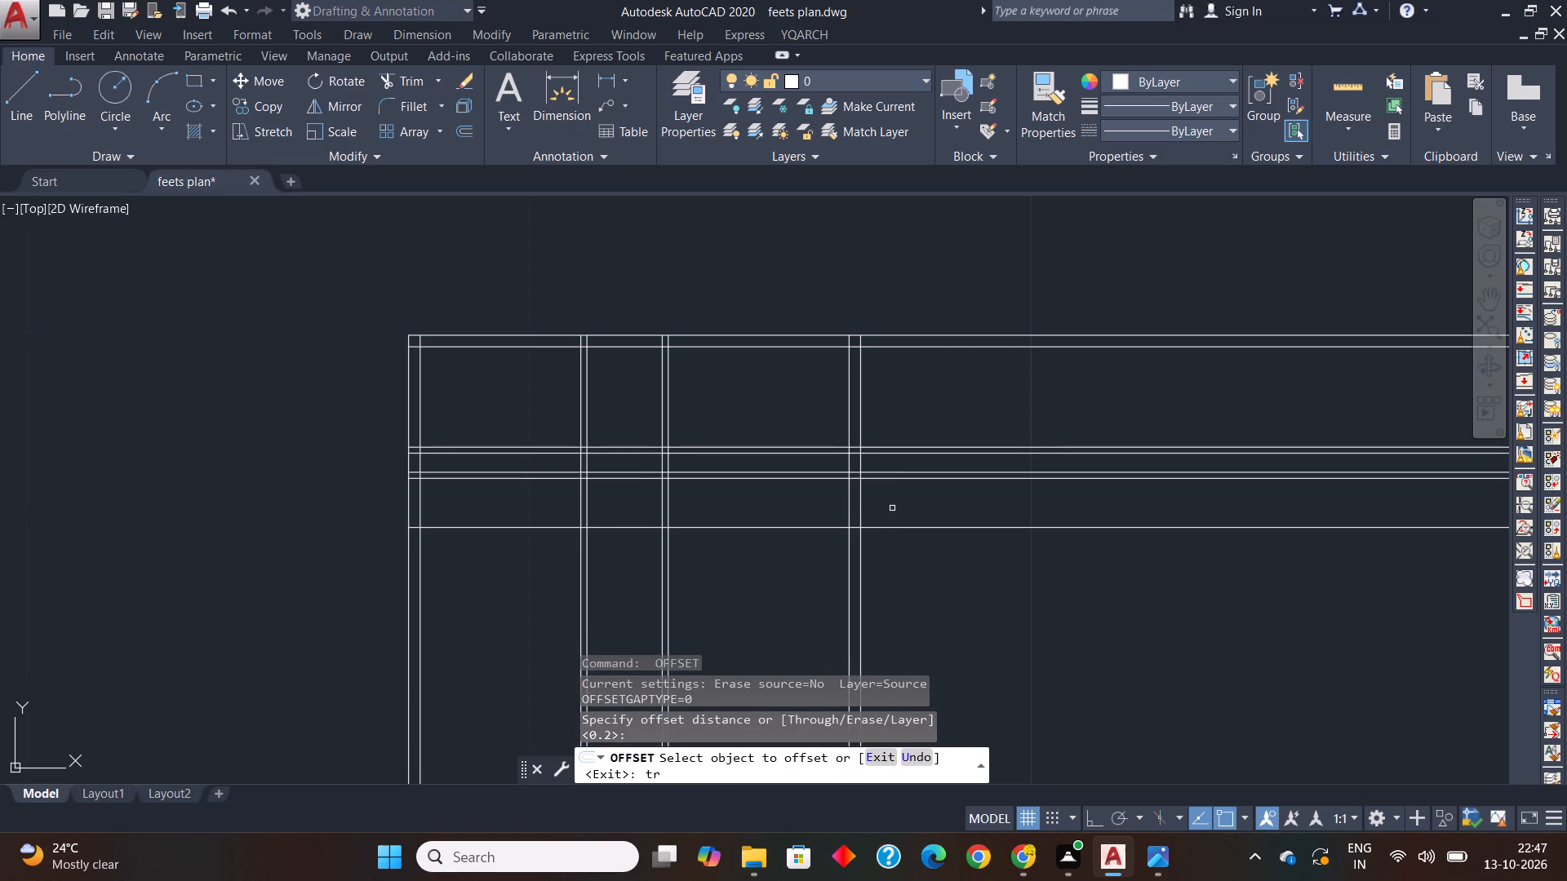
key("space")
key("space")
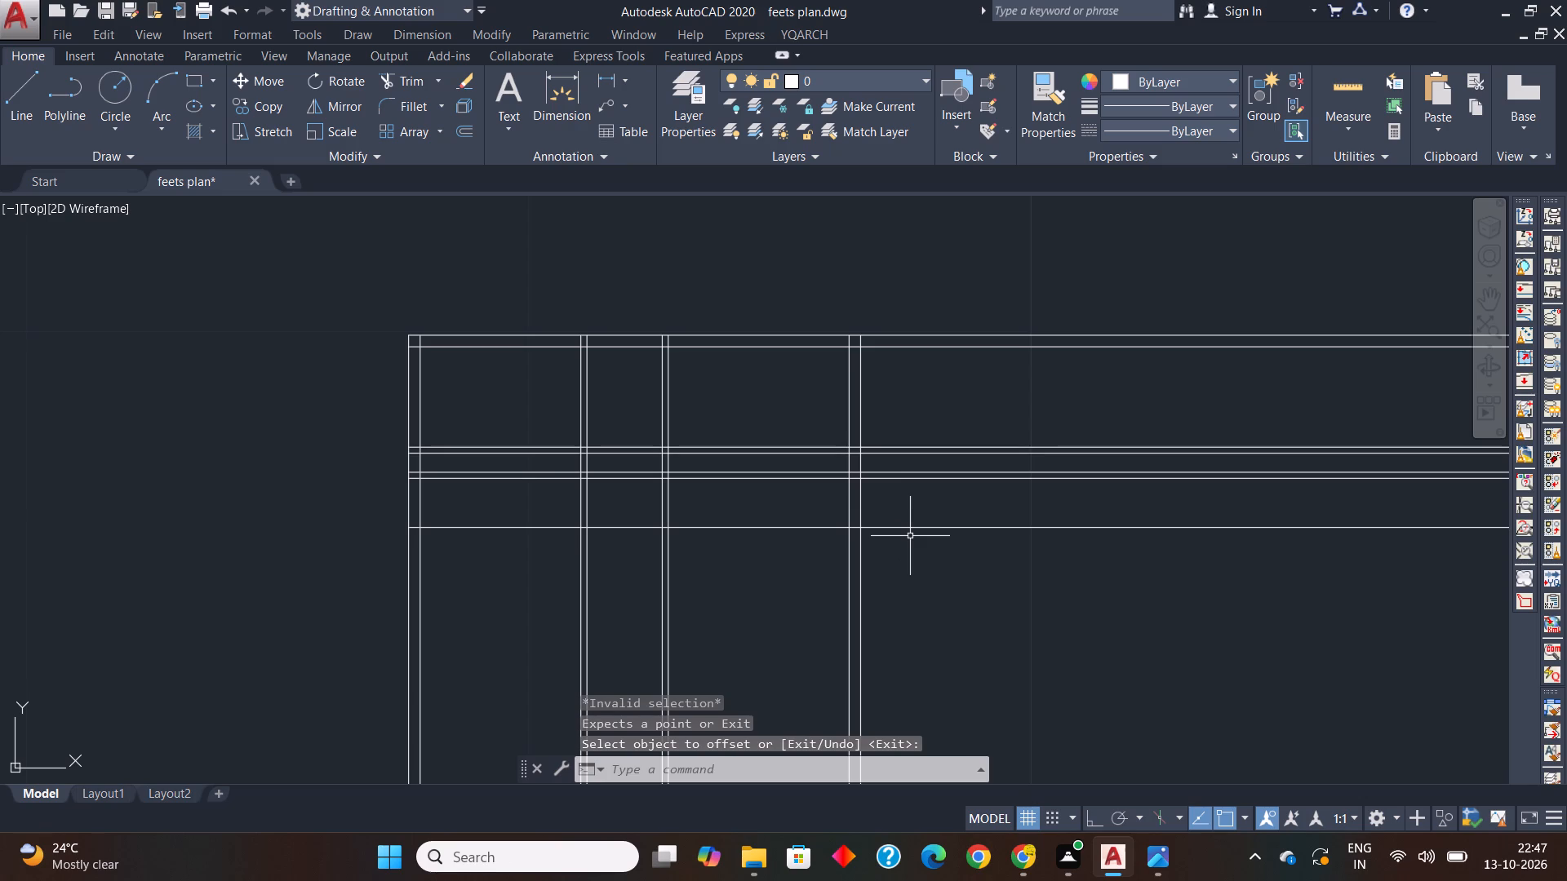
Trim all horizontal wall lines that extend beyond the outer line of bedroom 1's right-hand wall.
key("t")
type("r")
key("space")
key("space")
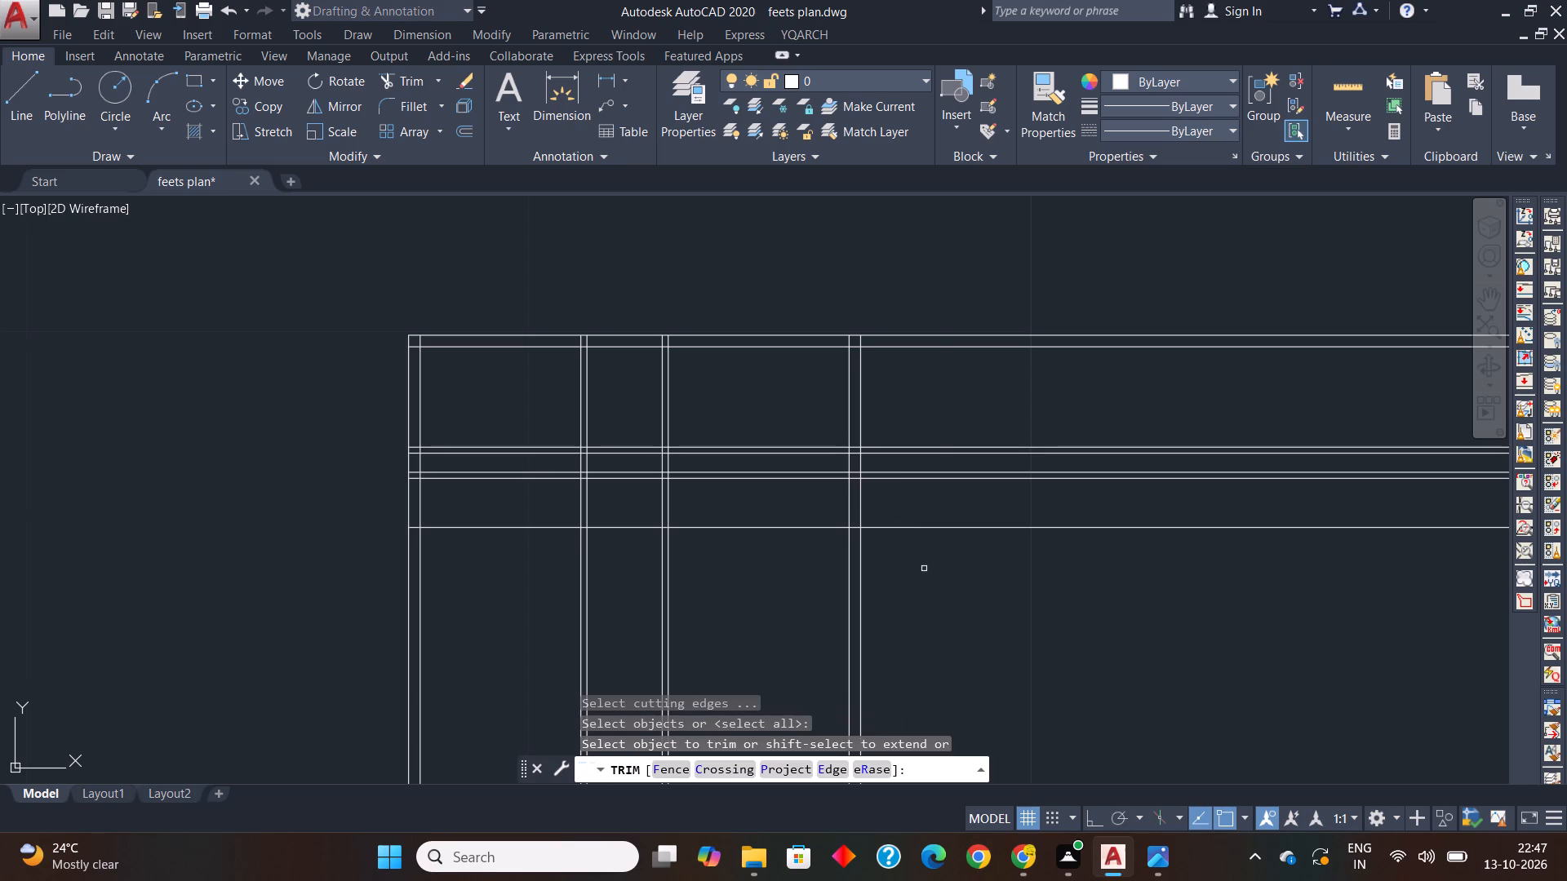
left_click_drag(1001, 626, 997, 618)
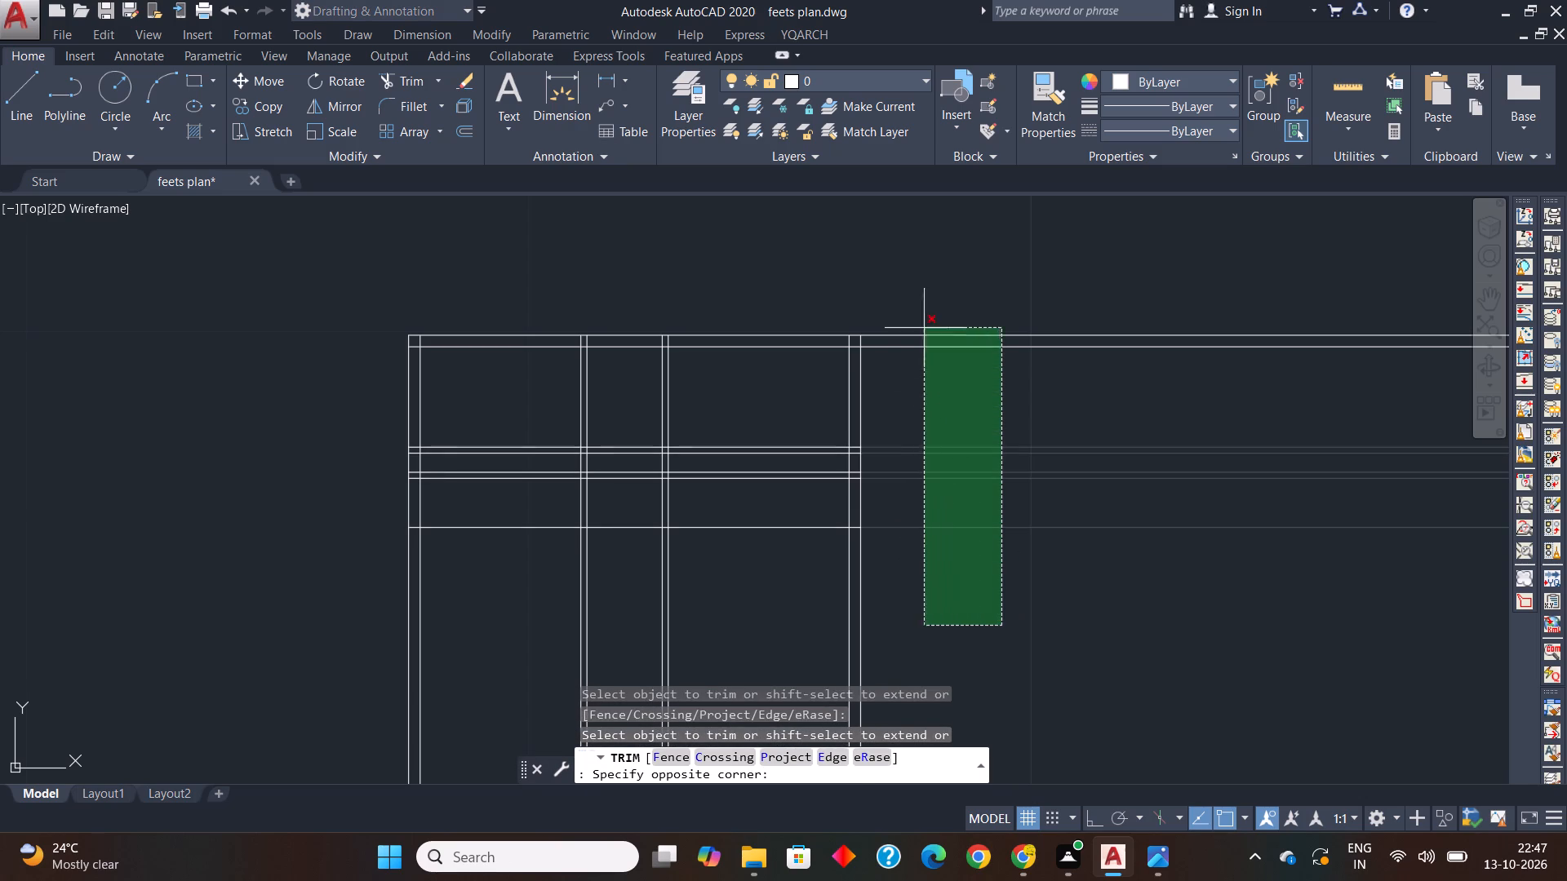
left_click(914, 294)
key("space")
key("space")
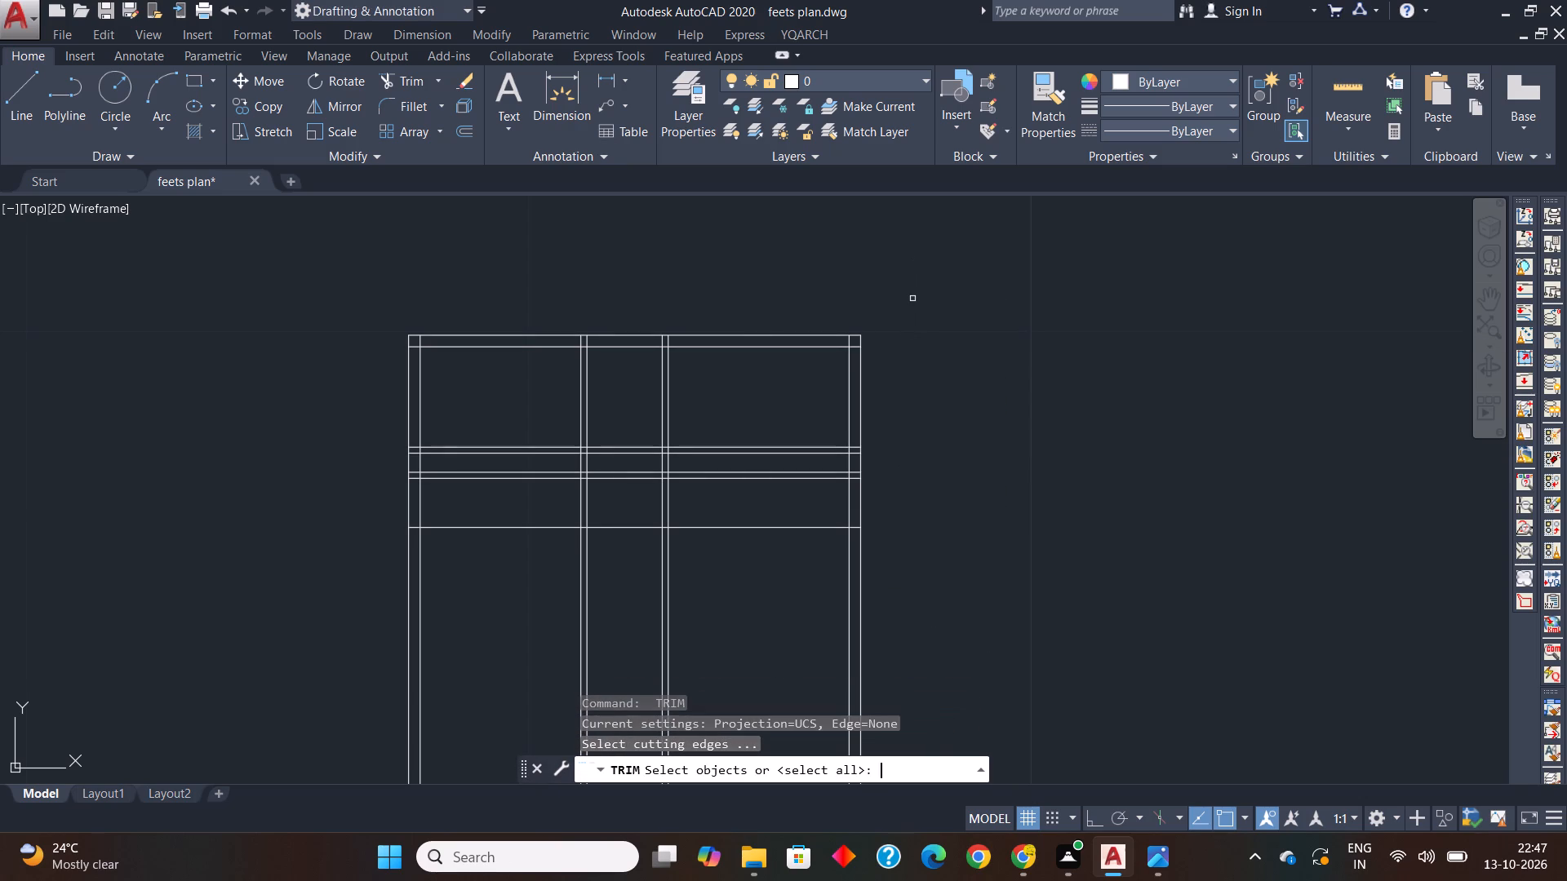
key("Escape")
key("Escape")
key("Escape")
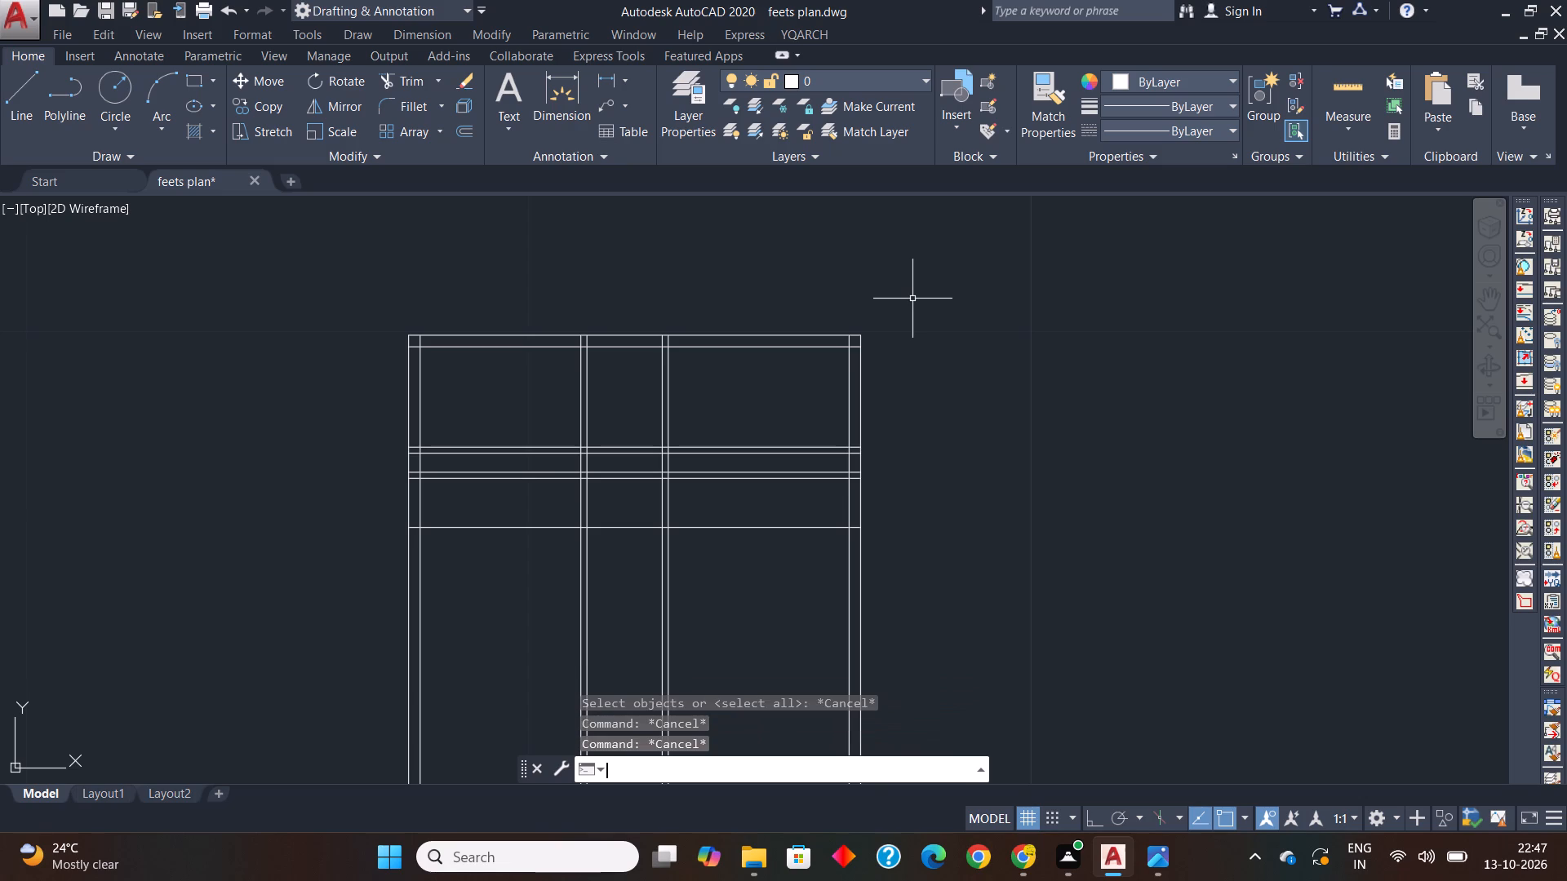
Offset bedroom 1's lower line 0.12 downward as the partition wall thickness.
type("of")
key("space")
type("0.12")
key("Return")
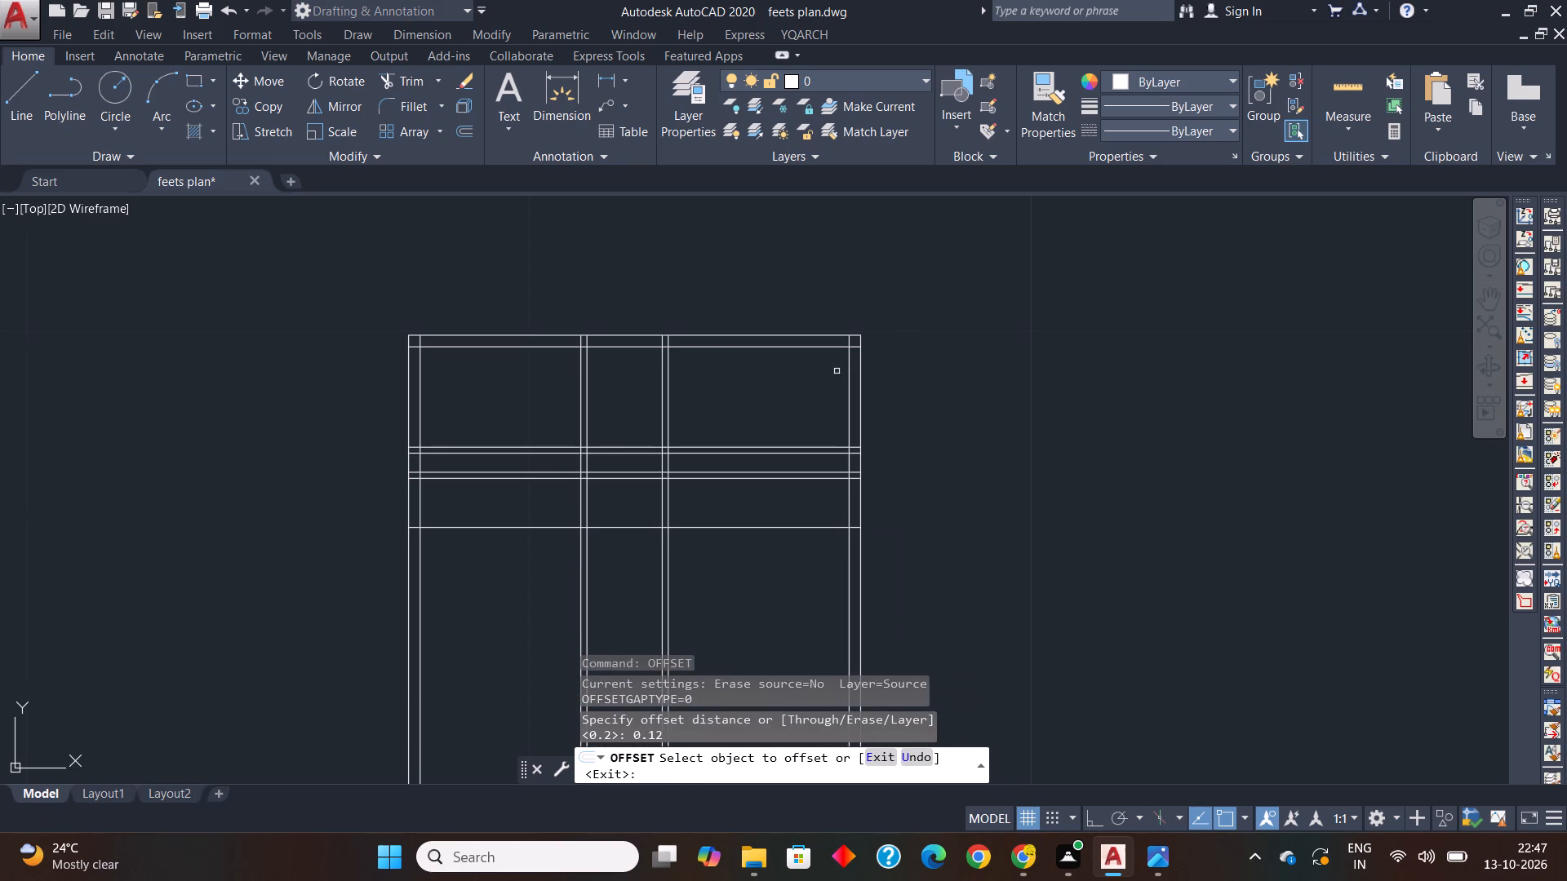
left_click(750, 529)
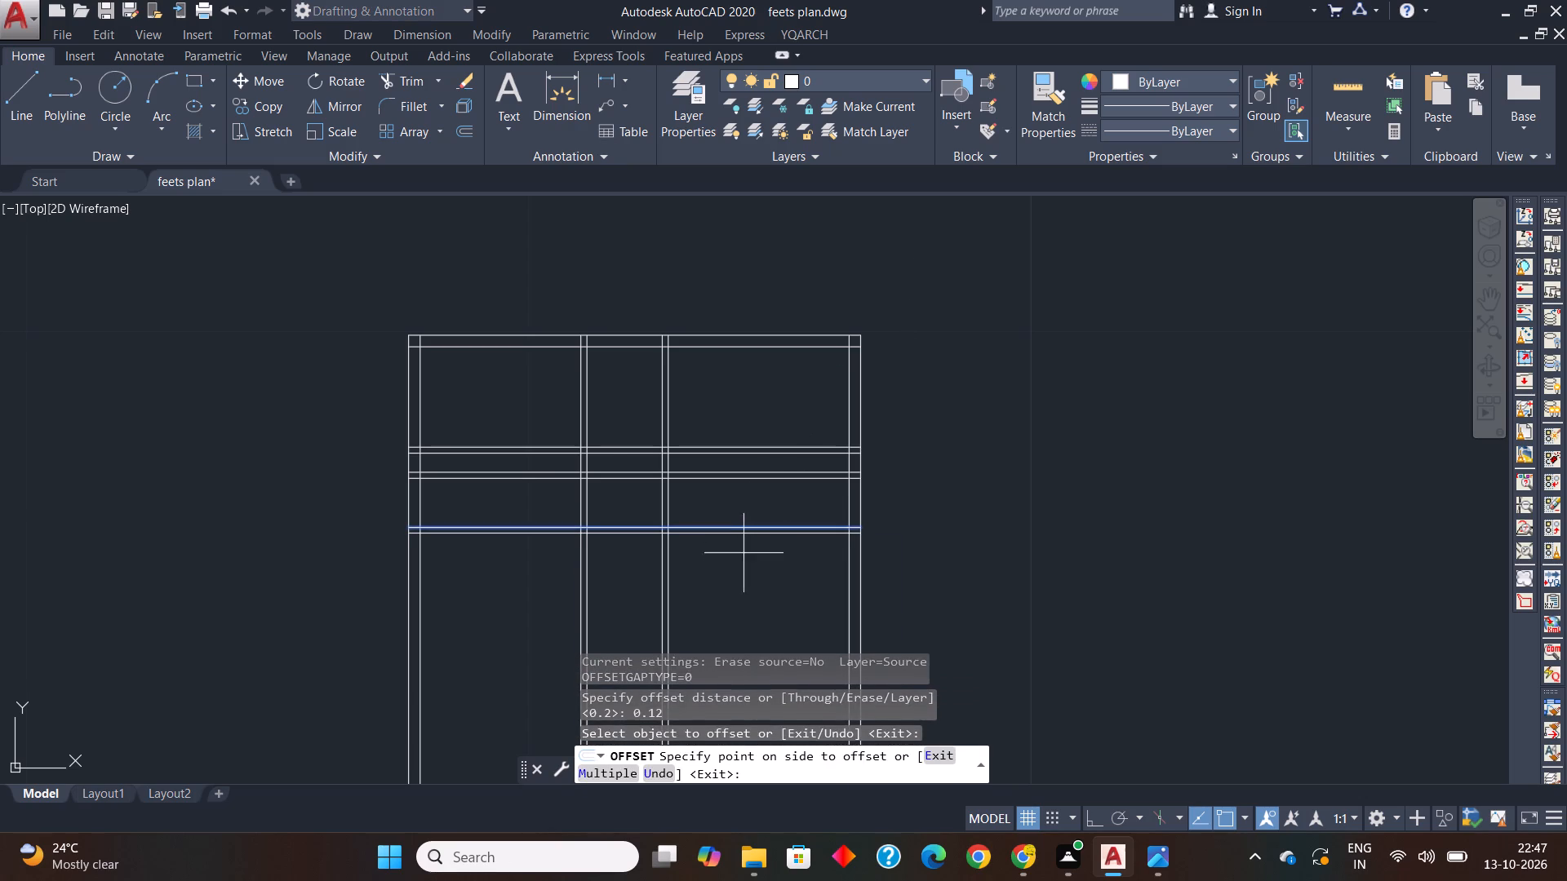
left_click(740, 573)
key("Escape")
key("Escape")
key("Escape")
Trim the two lowest horizontal wall lines, bedroom 1's lower partition, where they cross the left outer wall's thickness.
type("tr")
key("space")
key("space")
scroll(384, 533, "up", 2)
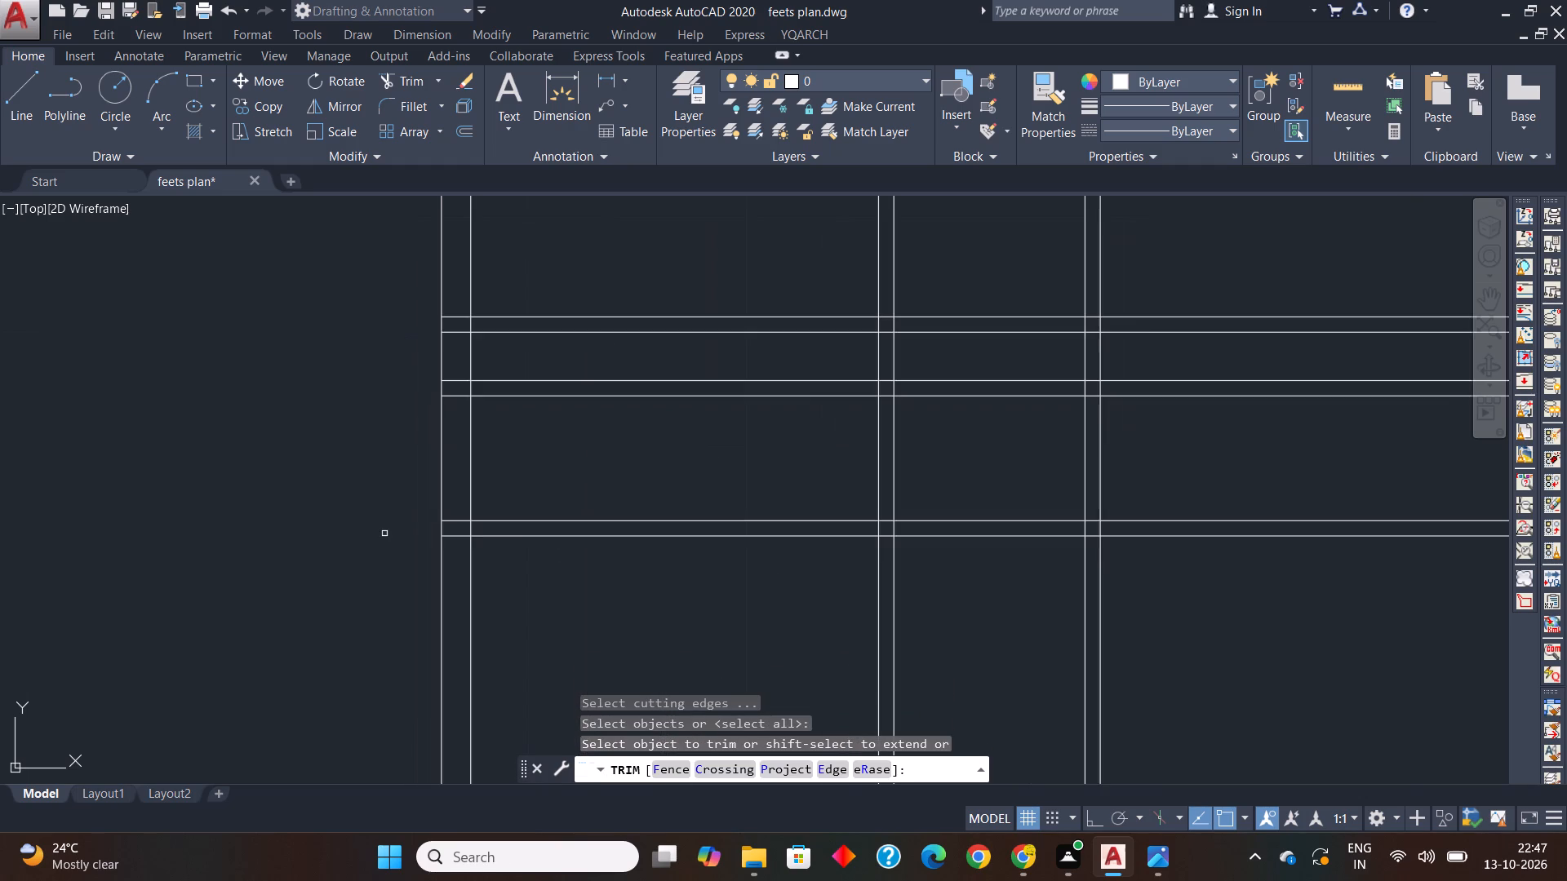
scroll(460, 515, "up", 2)
left_click(464, 509)
left_click(451, 605)
Trim the bath's lower wall line pair out of the left outer wall and across the kitchen up to the bath's left partition.
scroll(450, 518, "down", 3)
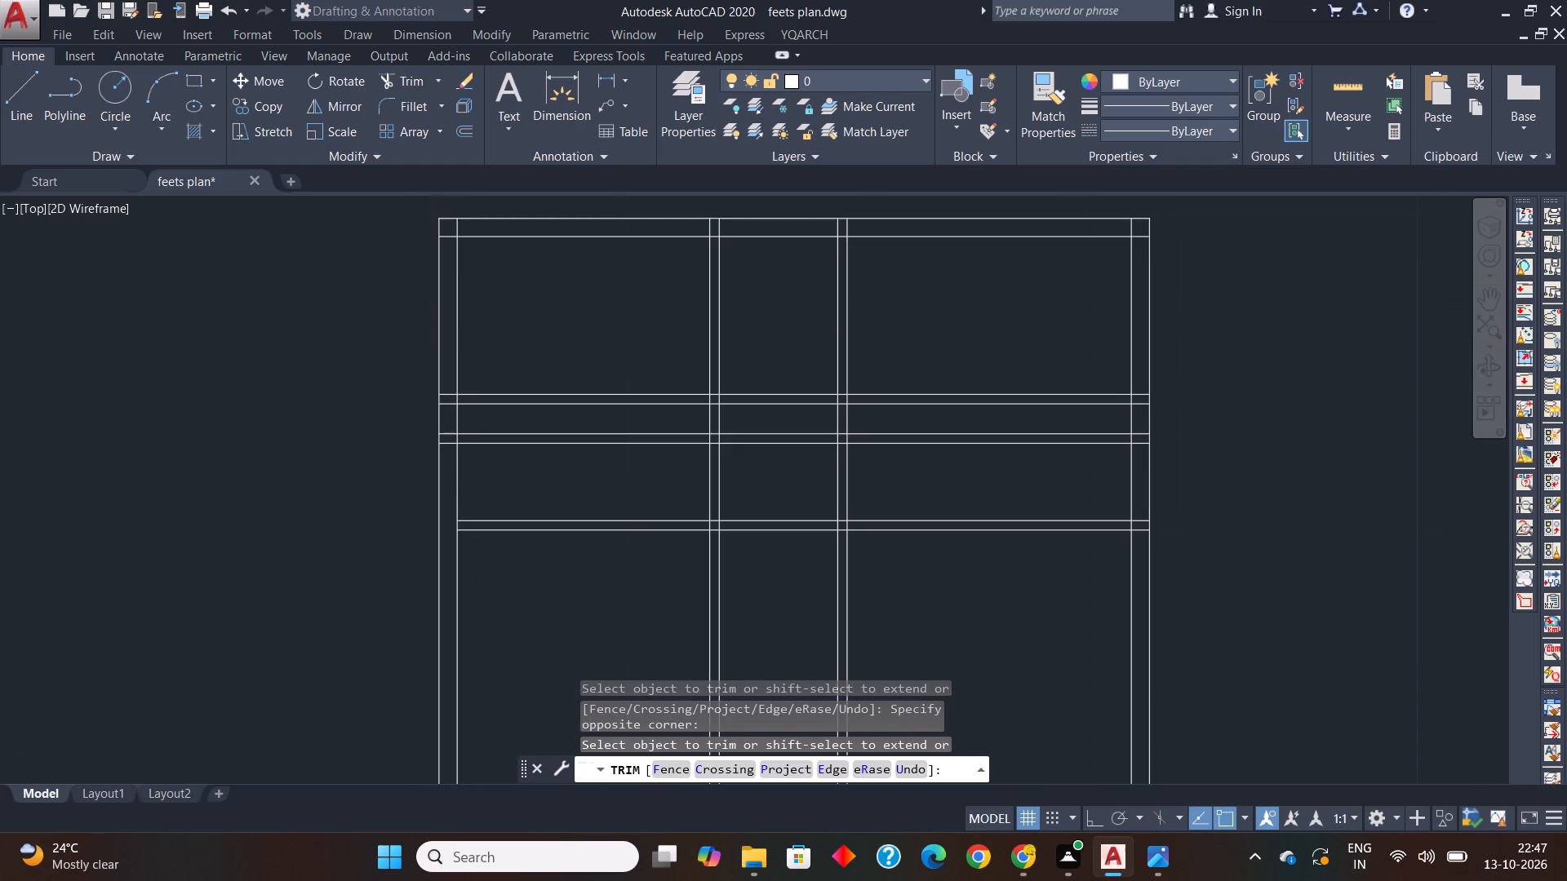
middle_click_drag(545, 506, 526, 578)
scroll(438, 489, "up", 2)
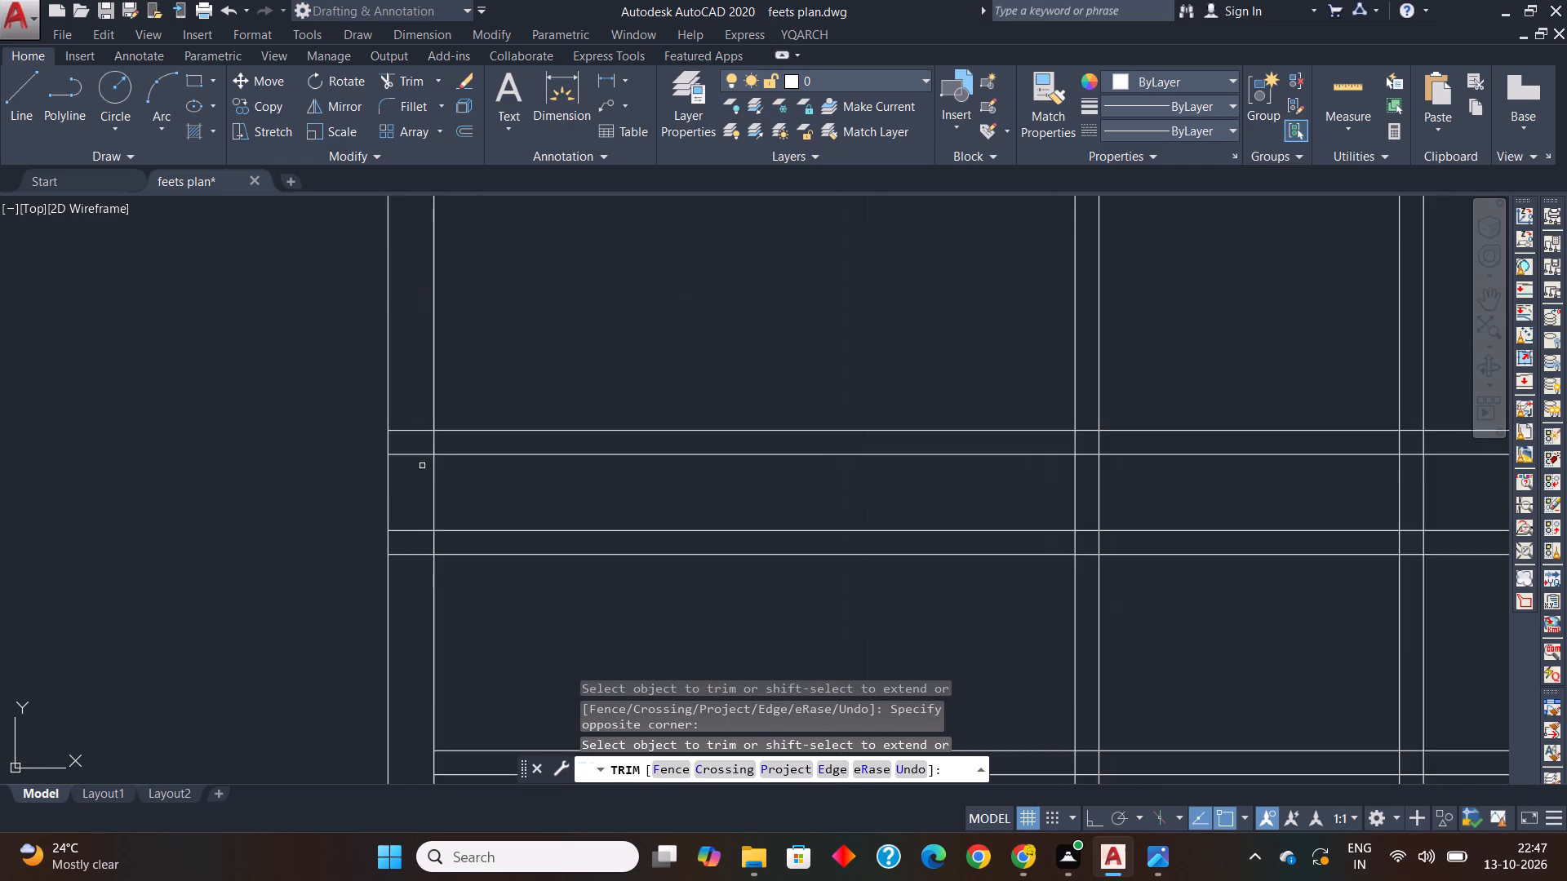
scroll(420, 461, "up", 1)
left_click(427, 386)
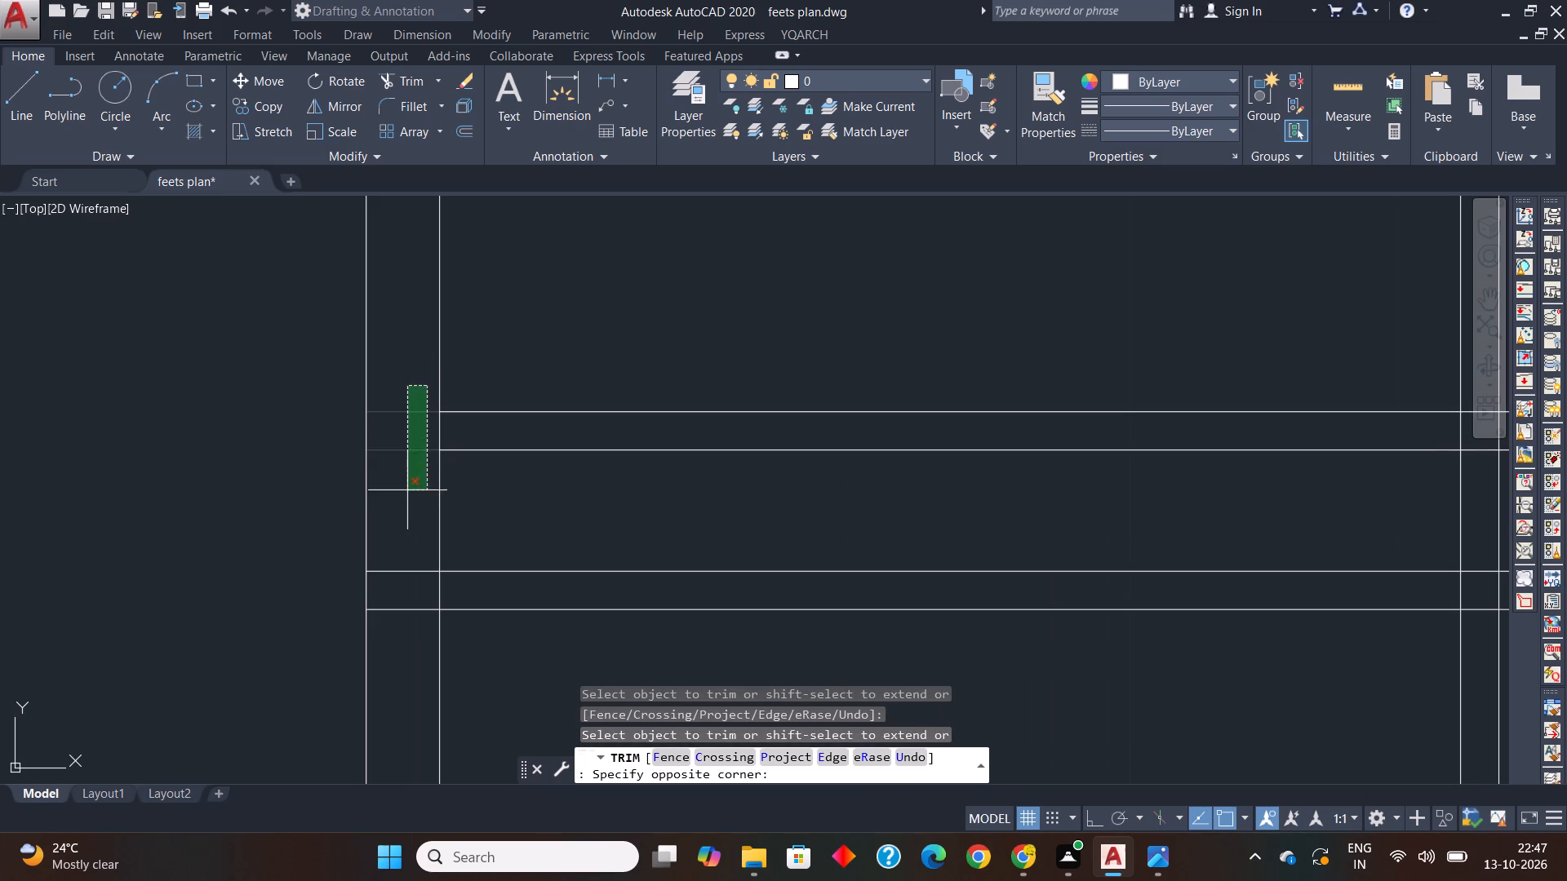
left_click(406, 495)
scroll(405, 495, "down", 2)
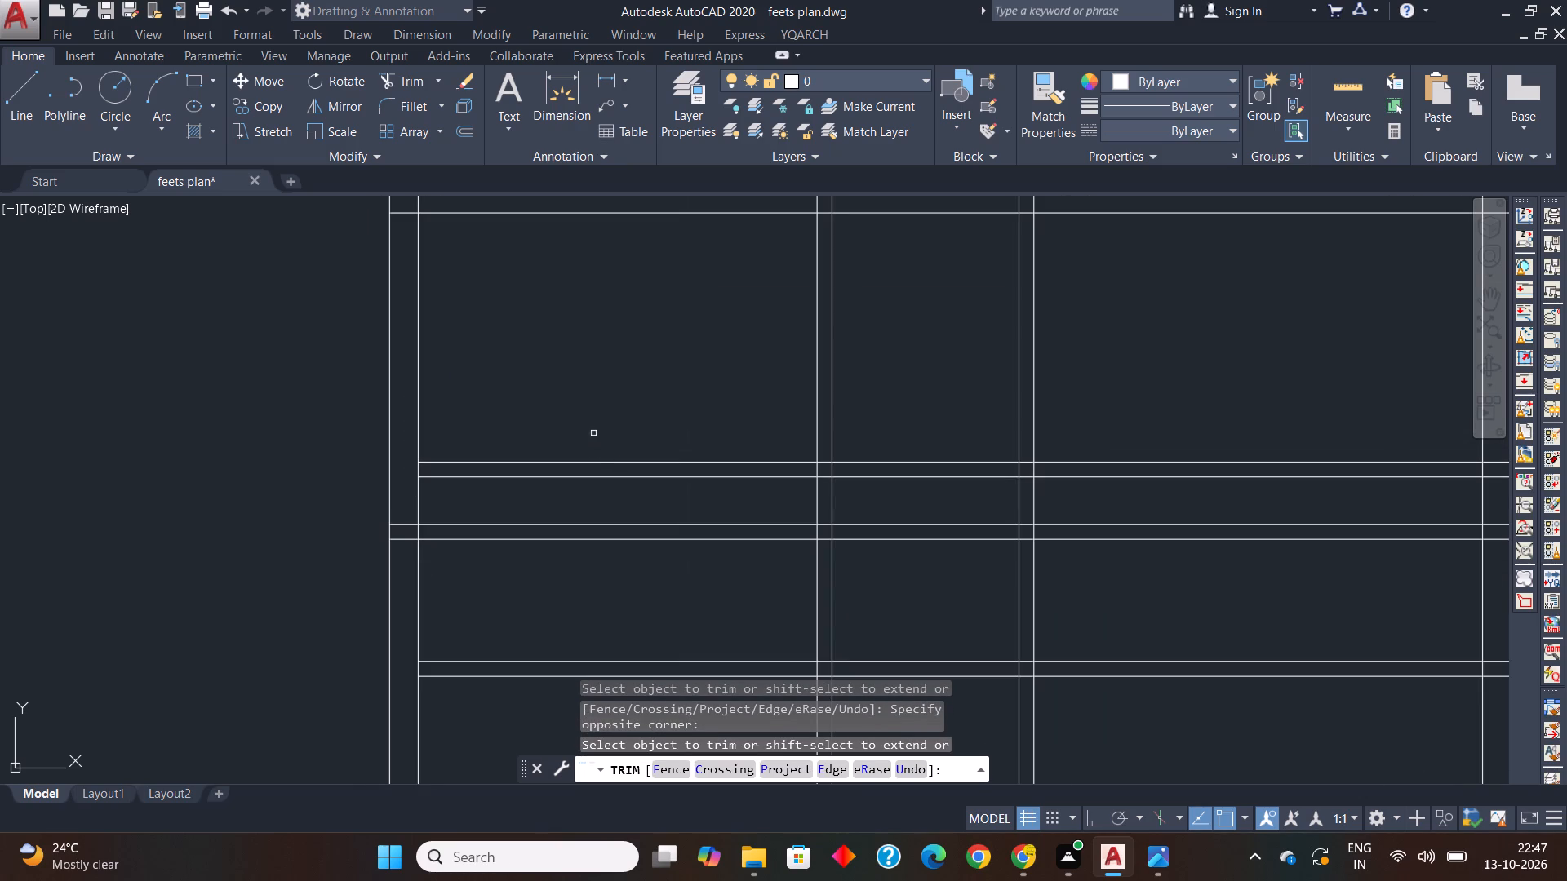
left_click(593, 432)
left_click(538, 494)
Trim the bath's lower wall line pair out of the right outer wall and across bedroom 1 to the bath's right partition.
middle_click_drag(725, 438, 319, 475)
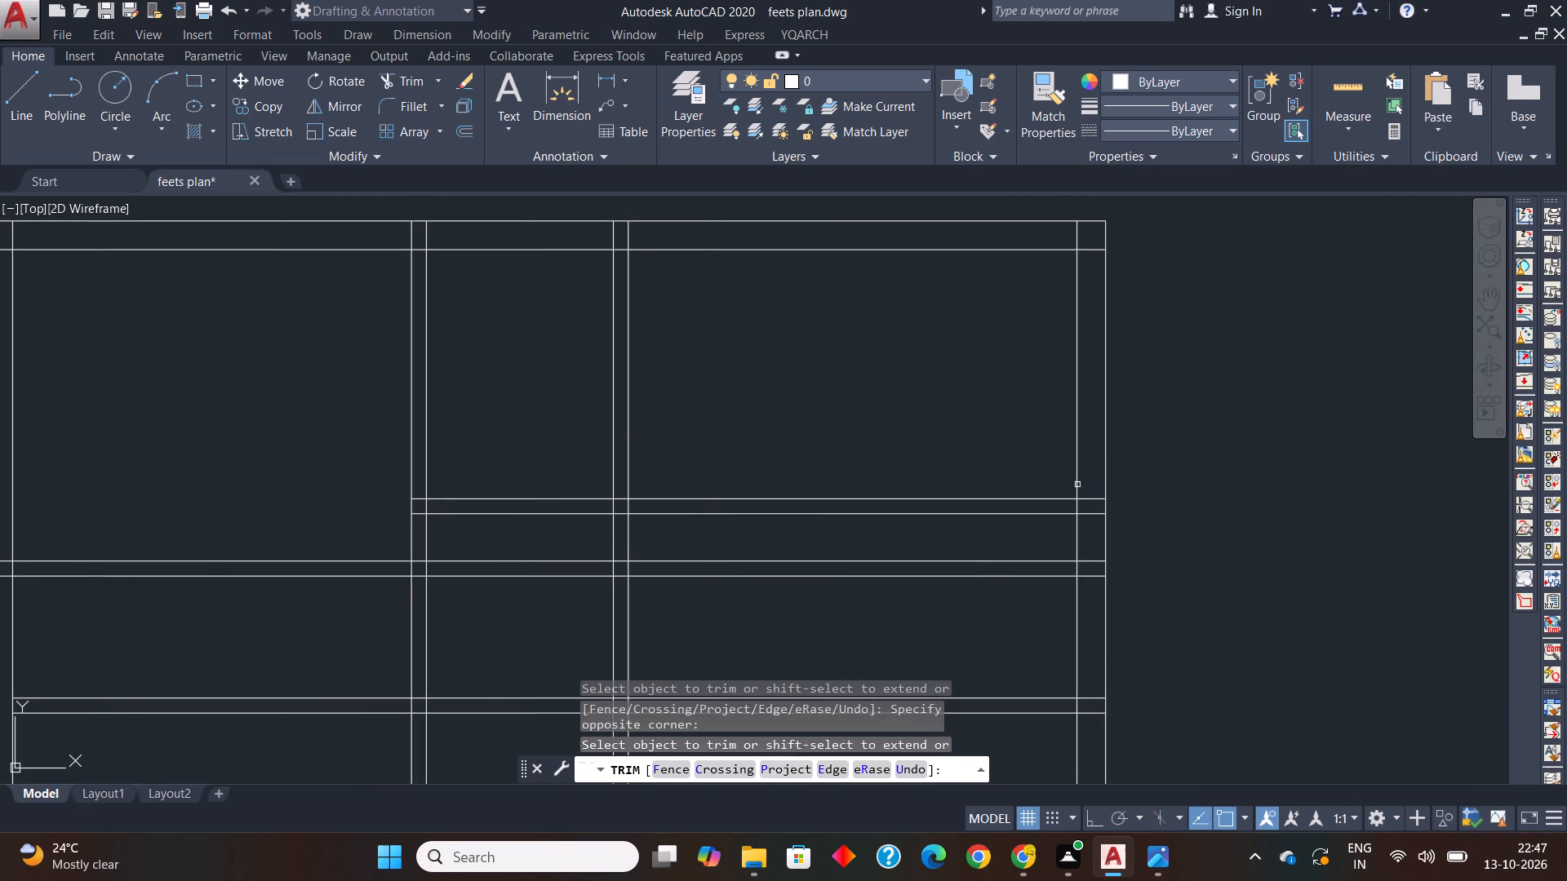
scroll(1107, 541, "up", 2)
left_click(1062, 501)
left_click(1047, 401)
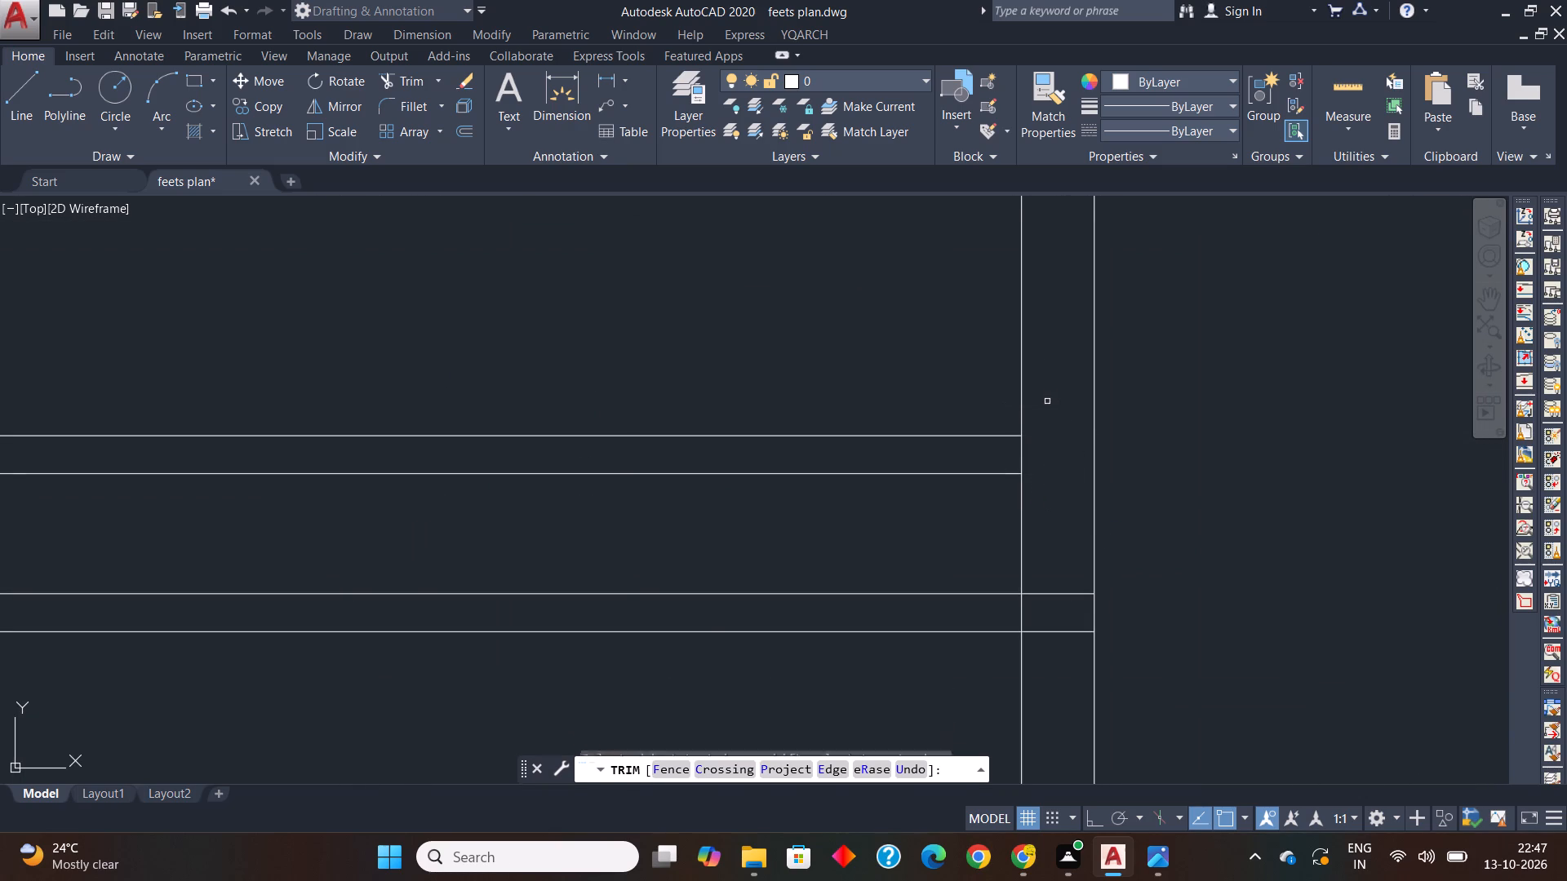
scroll(730, 434, "down", 3)
middle_click_drag(730, 435, 827, 435)
left_click(797, 409)
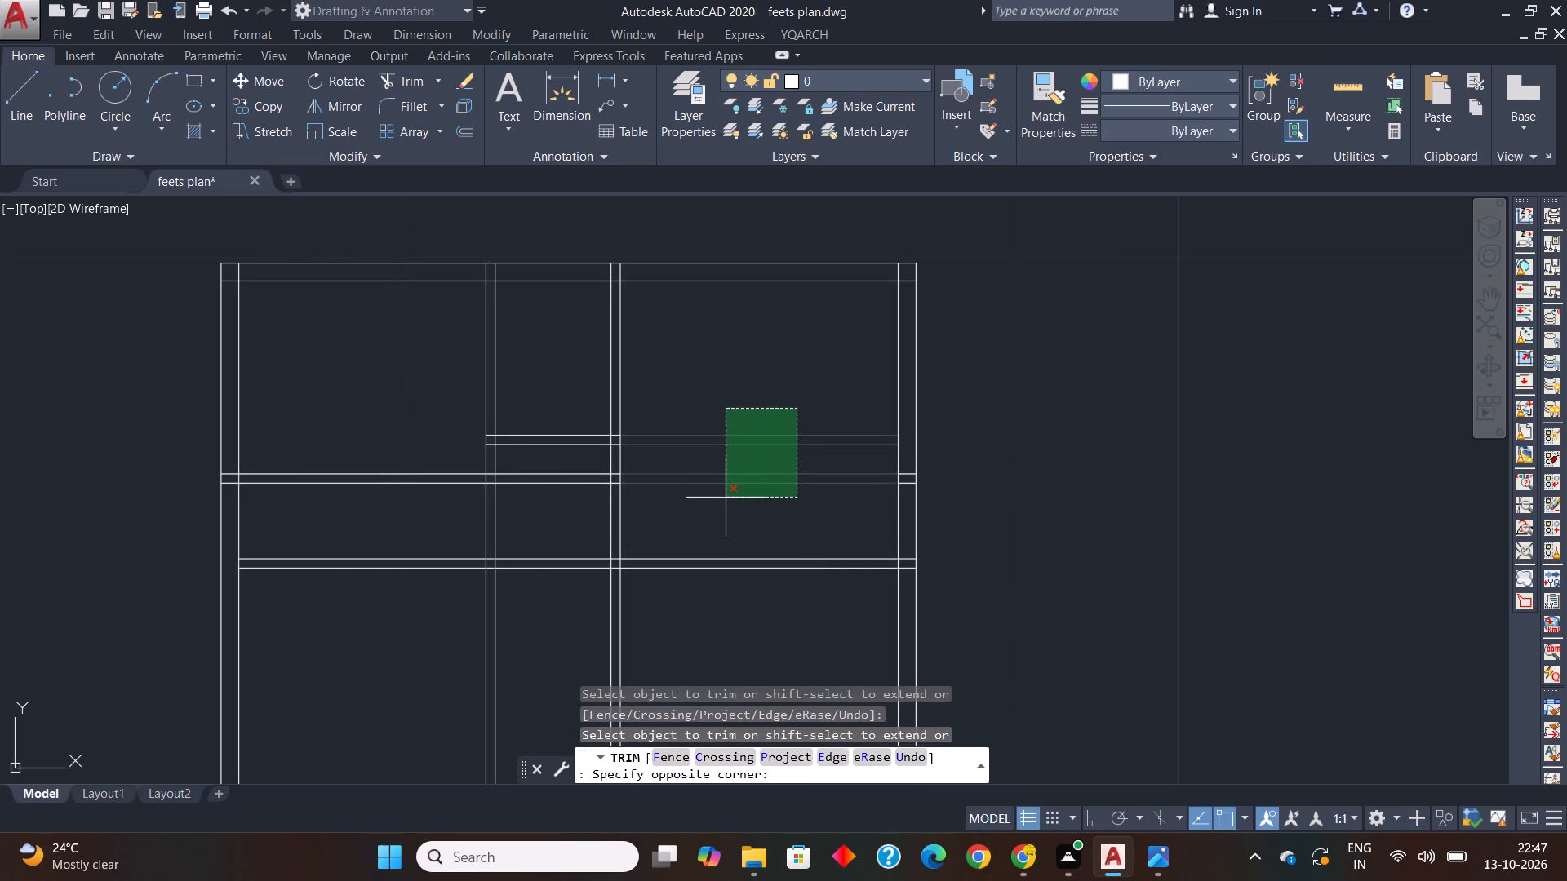
left_click(754, 453)
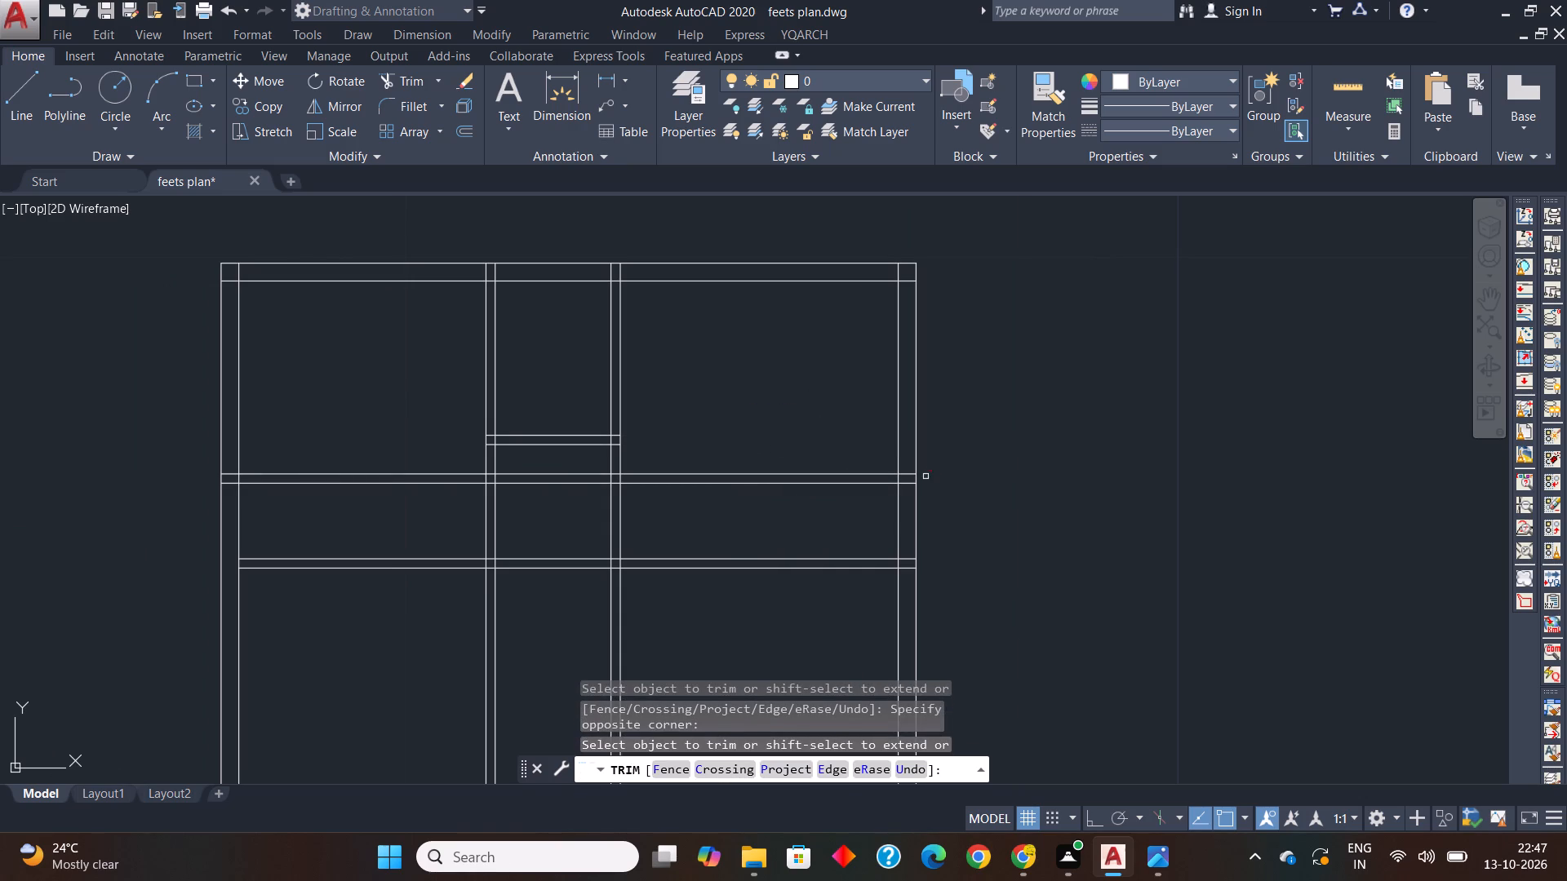
Trim the kitchen's lower wall line pair out of the right outer wall and across bedroom 1 to the bath's right partition.
scroll(926, 476, "up", 2)
left_click(889, 526)
left_click(861, 447)
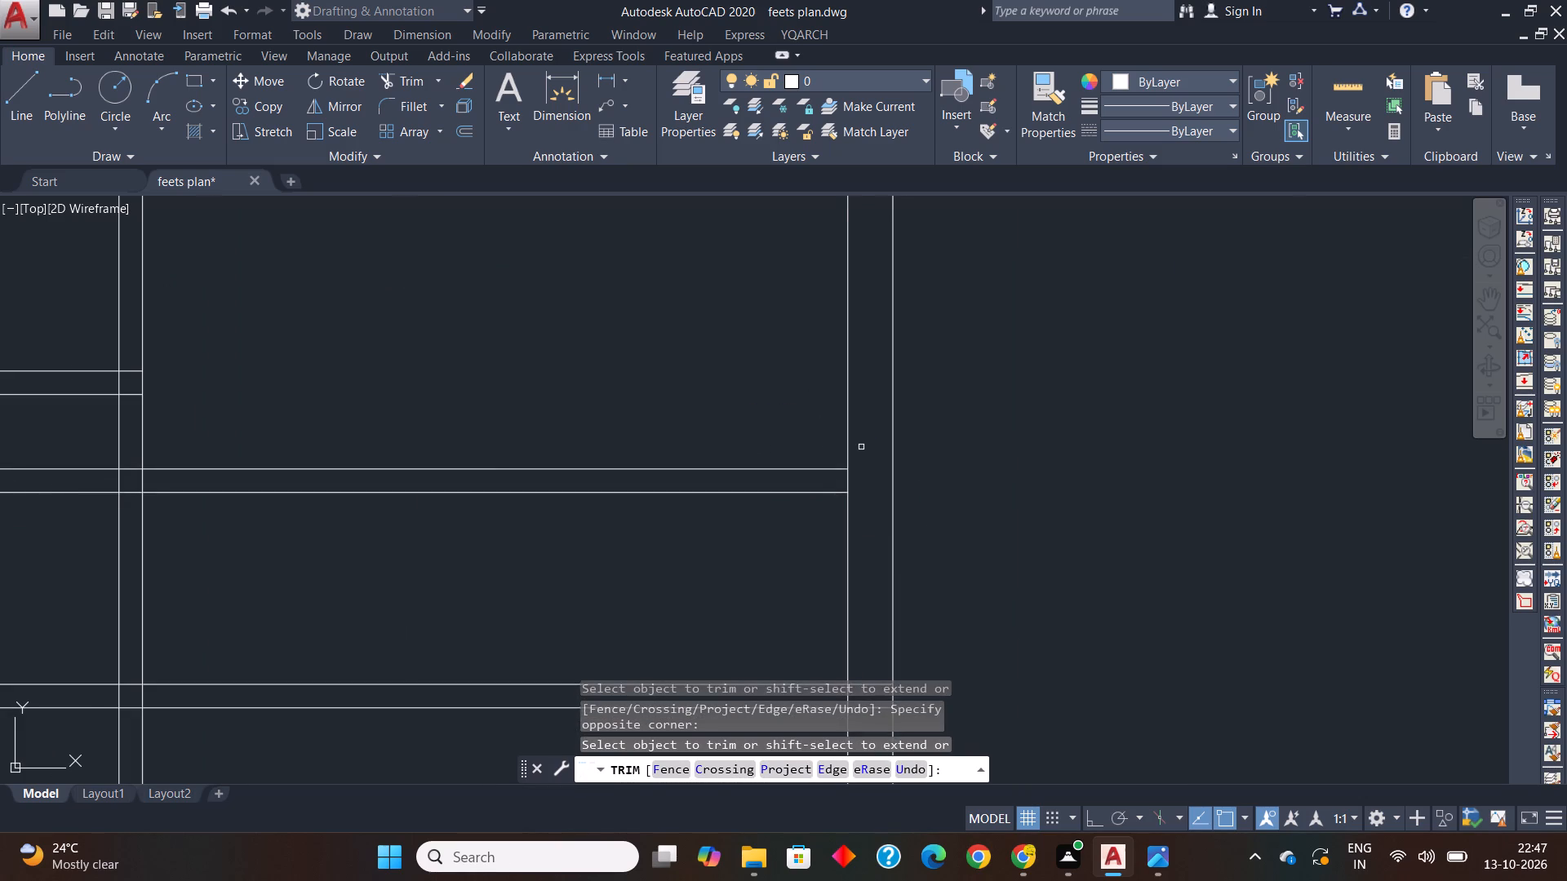
scroll(861, 448, "down", 2)
middle_click_drag(850, 455, 895, 451)
left_click(825, 423)
left_click(743, 498)
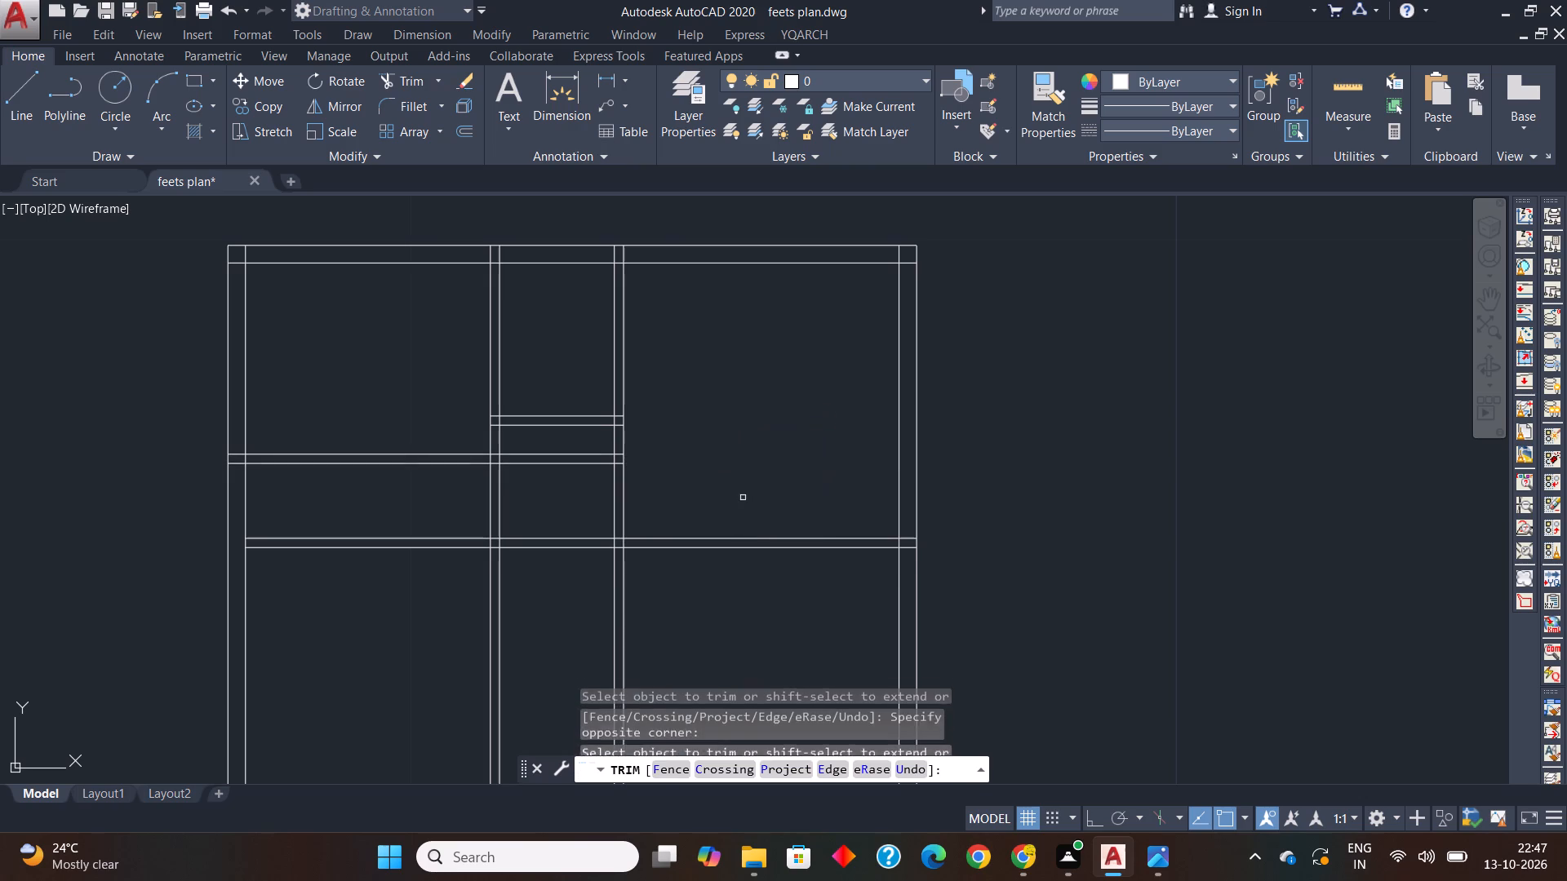
Trim the kitchen's lower wall line pair where it crosses the left outer wall's thickness.
middle_click_drag(583, 498, 770, 489)
scroll(407, 466, "up", 2)
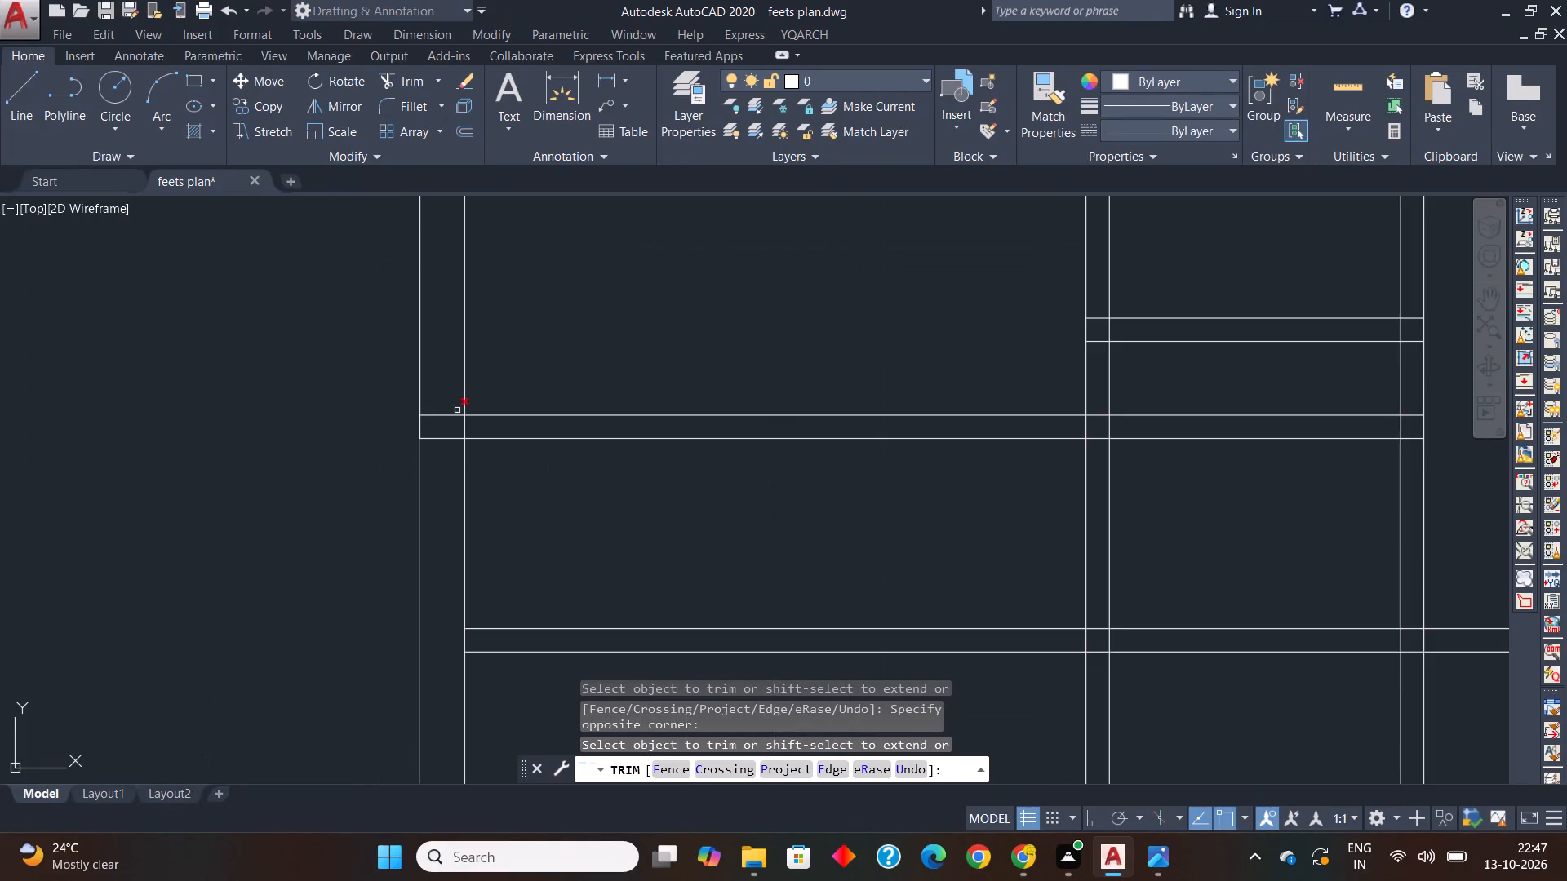
scroll(464, 390, "up", 2)
left_click(422, 403)
left_click(381, 553)
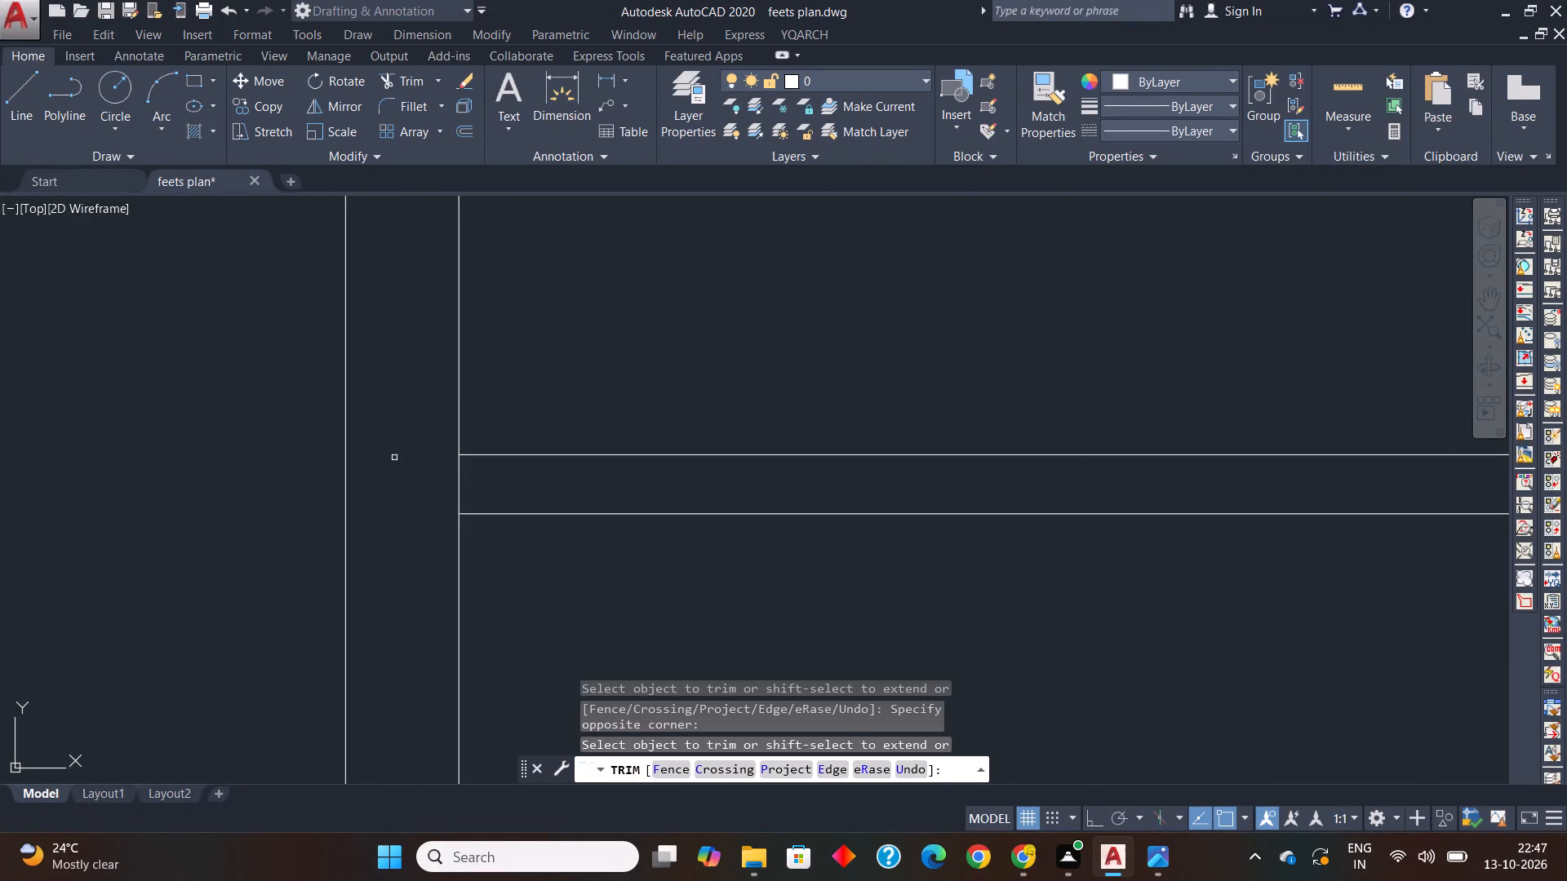
scroll(394, 458, "down", 4)
scroll(668, 486, "up", 1)
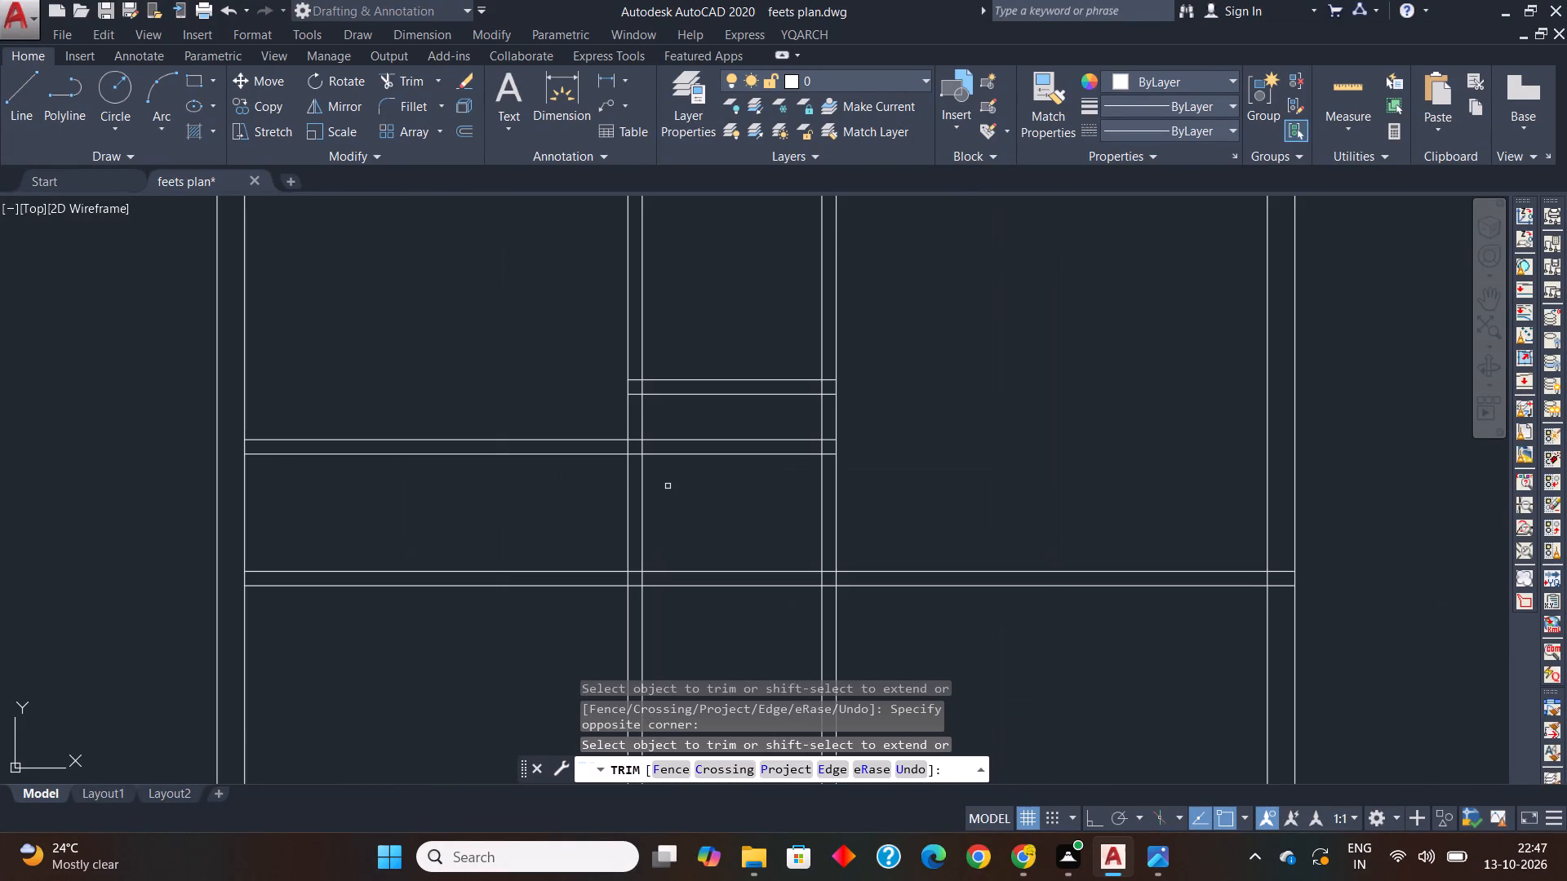
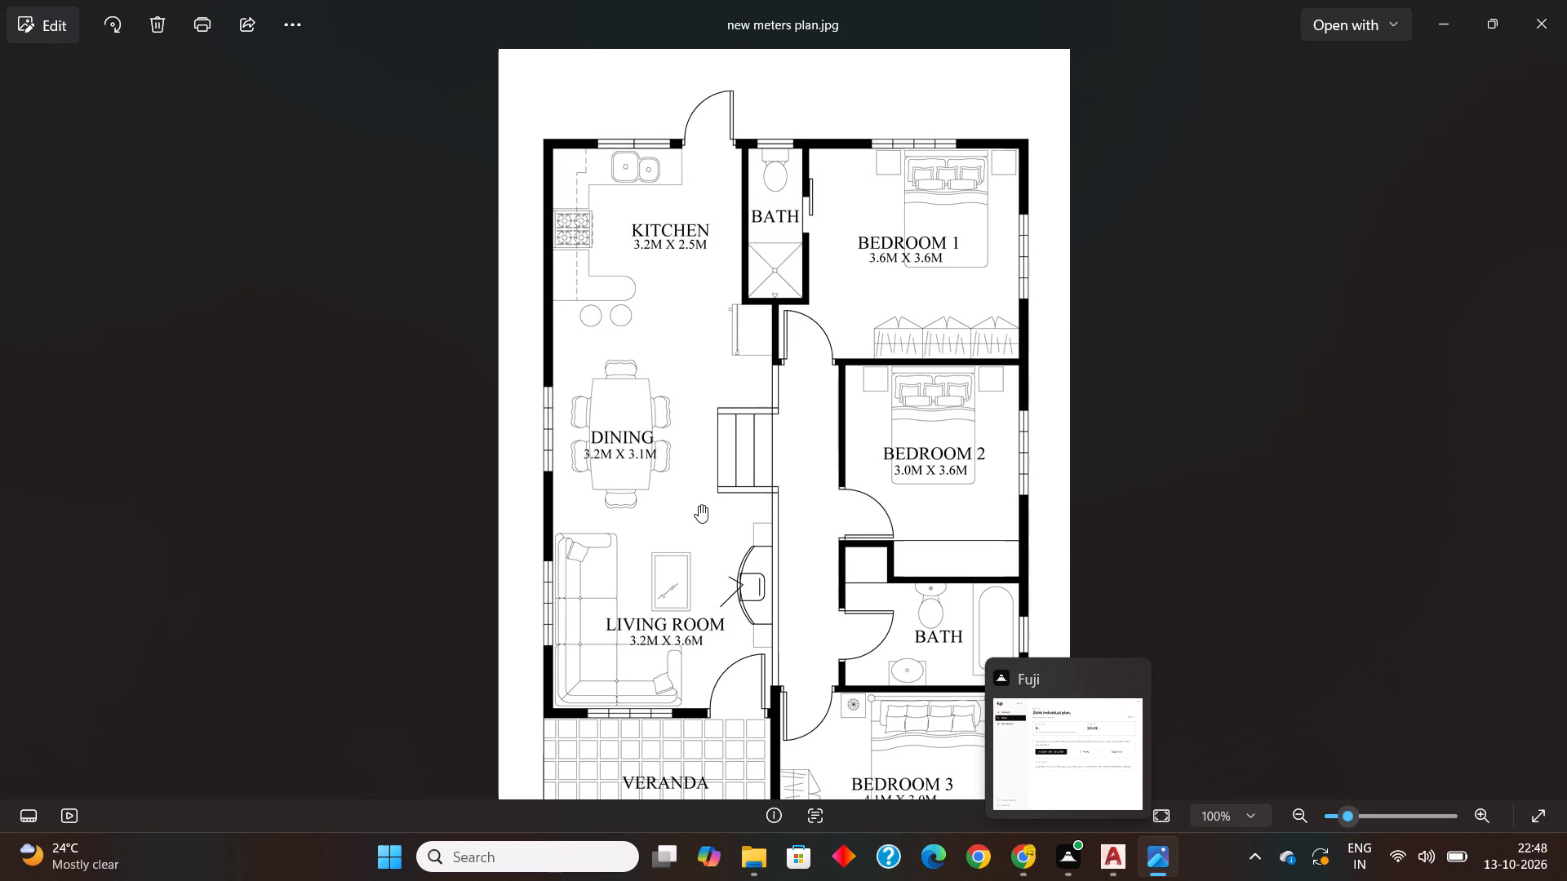
Erase the vertical line pair of the bath's right partition.
left_click(1117, 852)
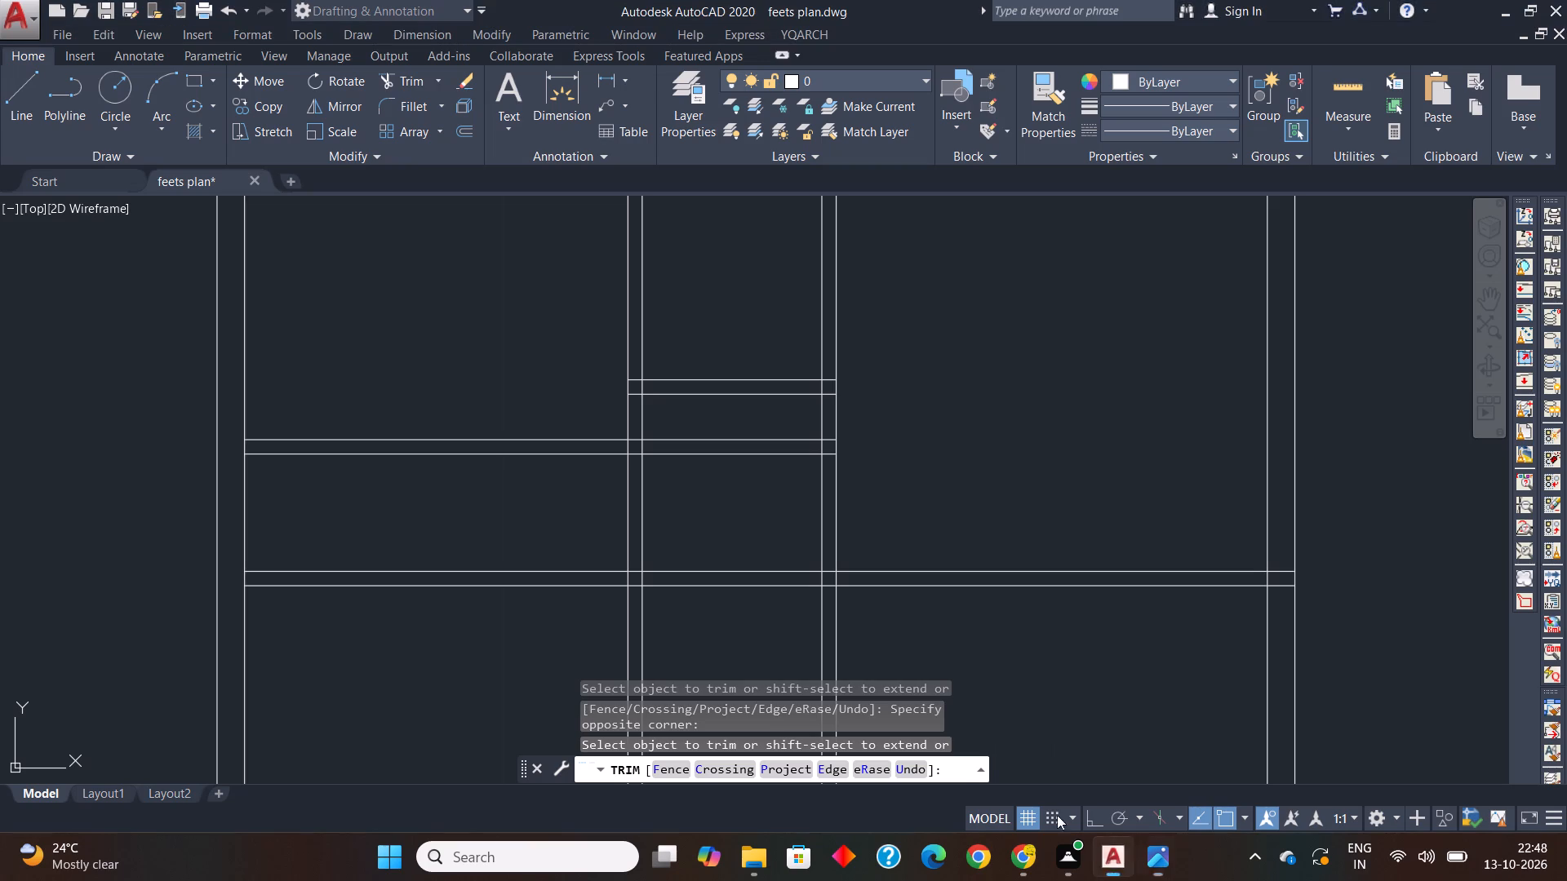
scroll(796, 597, "down", 2)
scroll(832, 457, "down", 1)
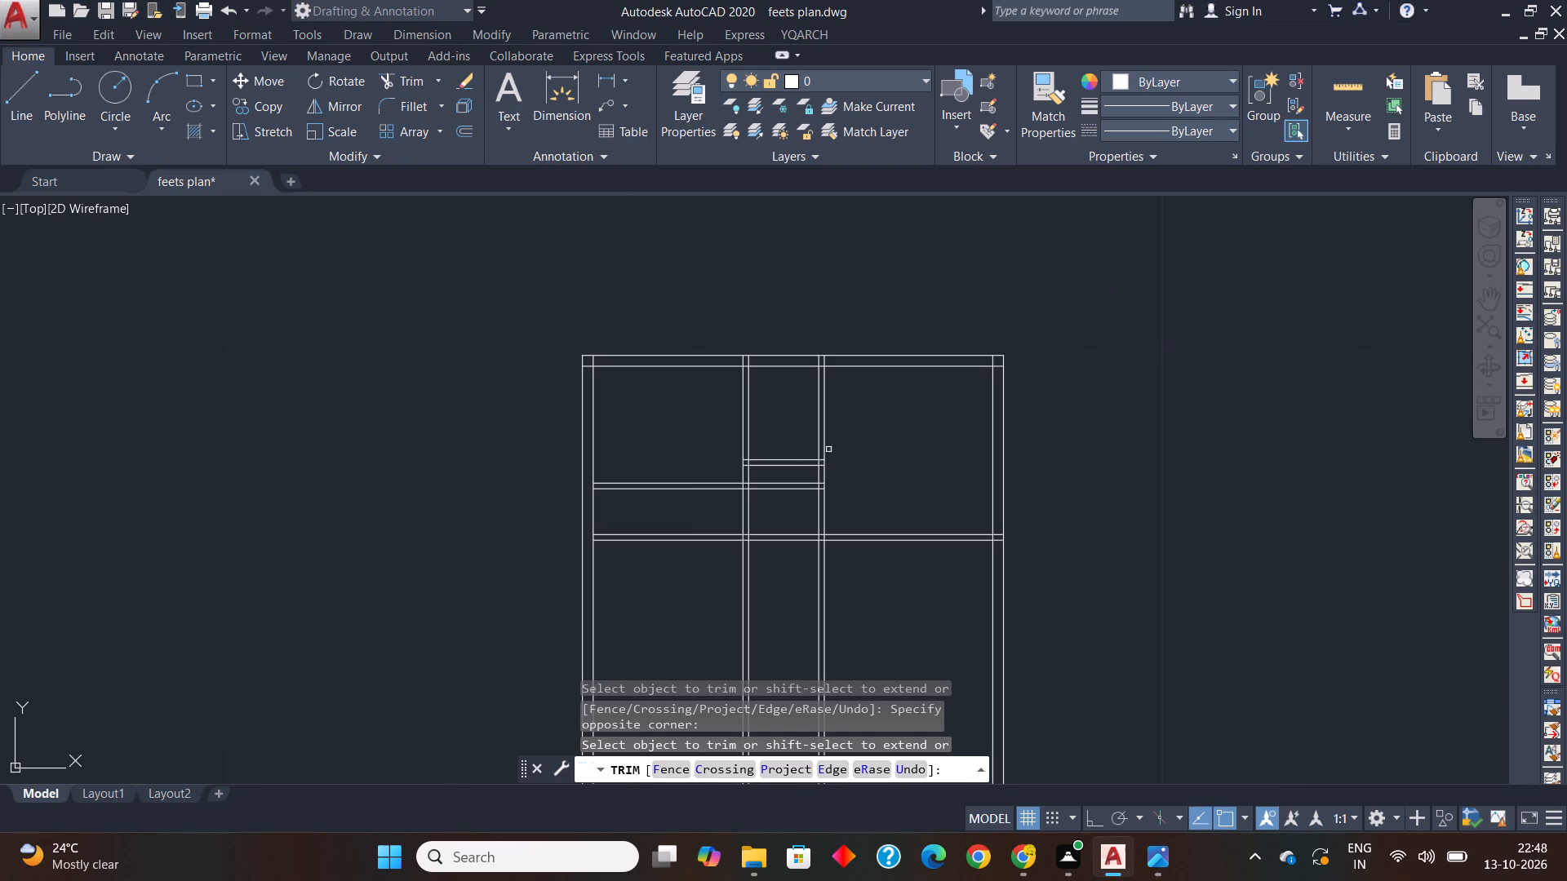
key("Escape")
key("Escape")
middle_click_drag(790, 552, 724, 520)
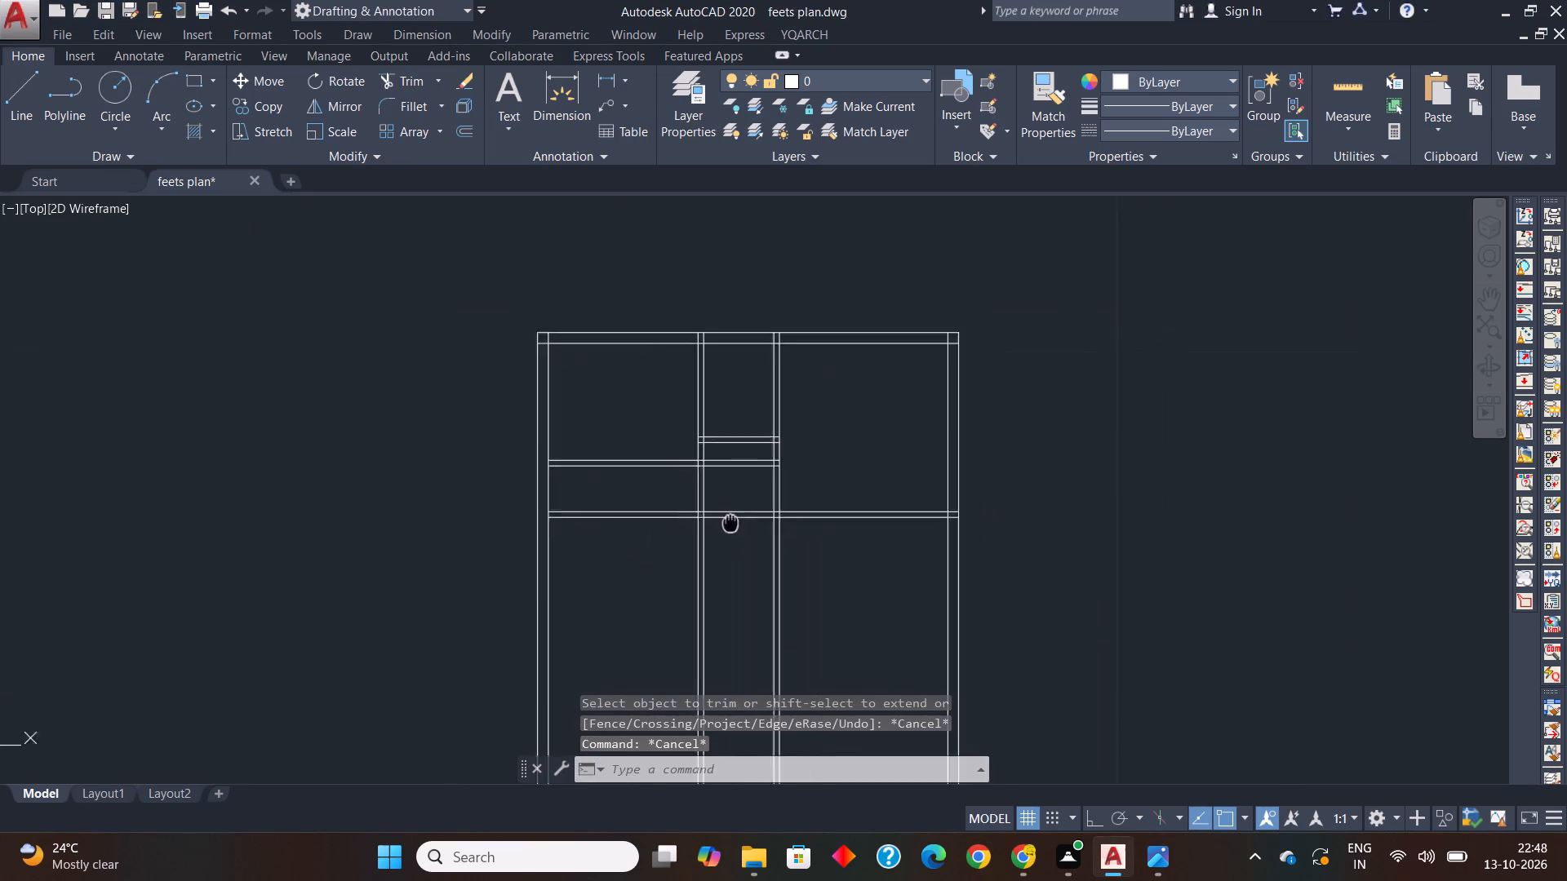
middle_click_drag(724, 520, 695, 513)
scroll(723, 520, "up", 1)
left_click(756, 542)
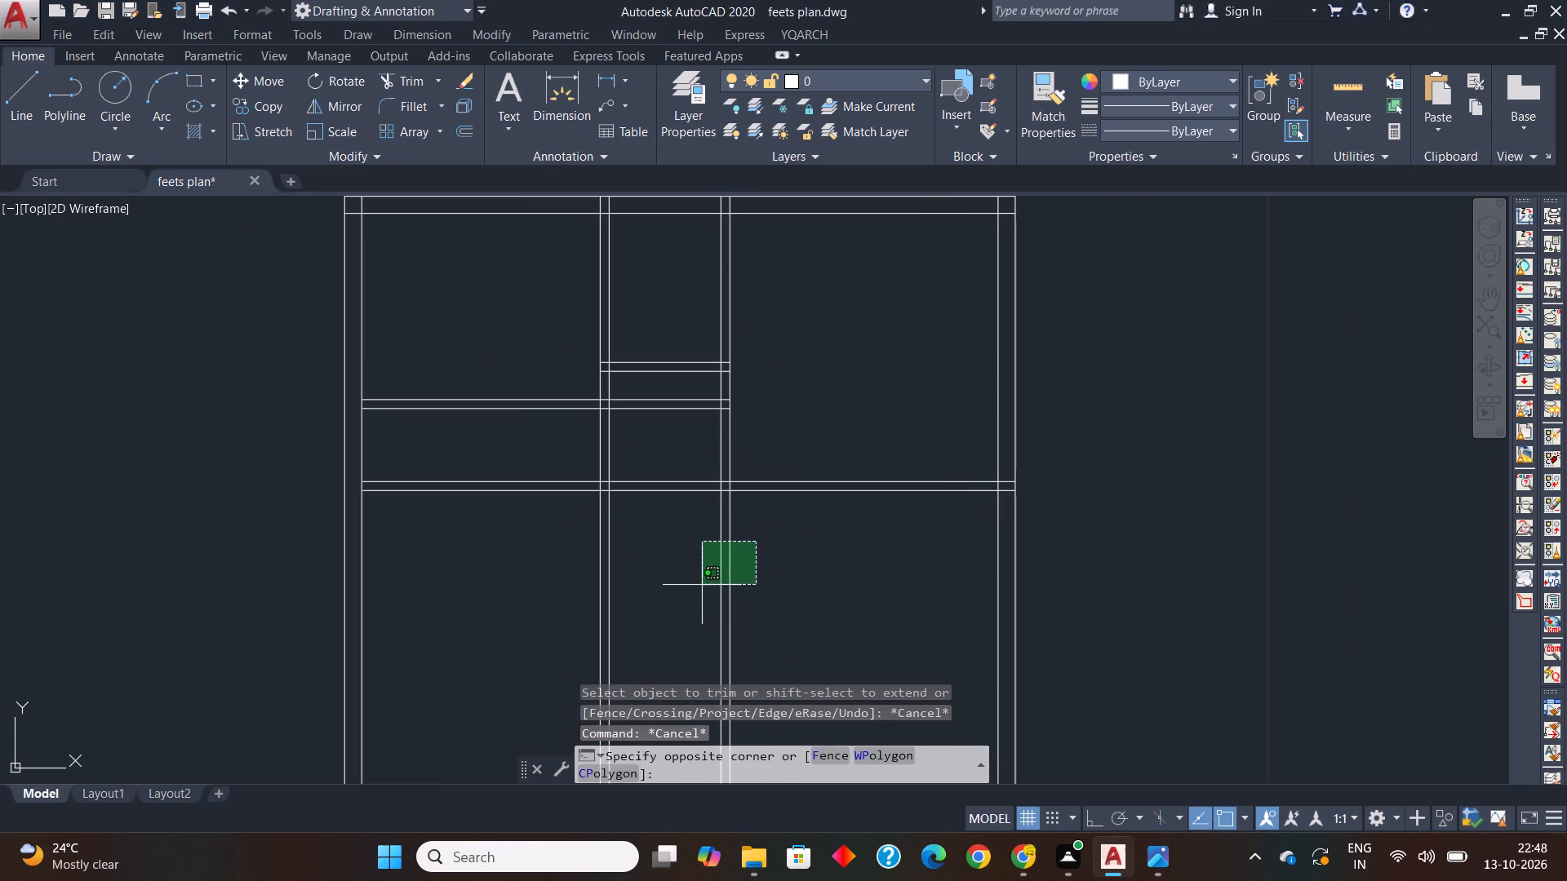
left_click(697, 586)
key("Delete")
key("Delete")
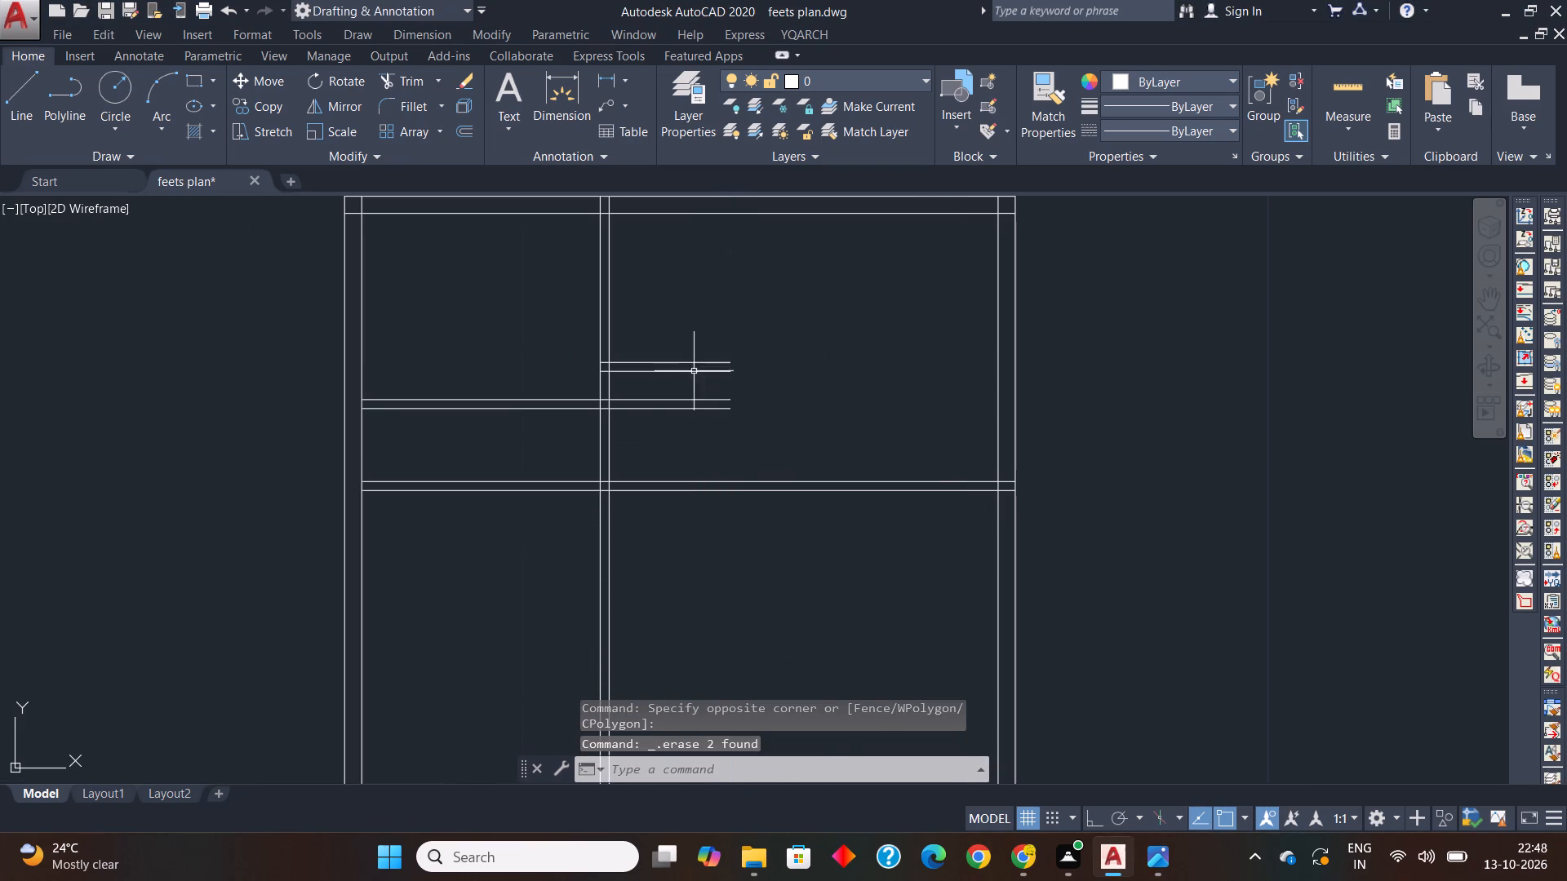
Erase the horizontal line pairs of the bath's lower wall and the kitchen's lower wall.
left_click(709, 332)
left_click(663, 426)
key("Delete")
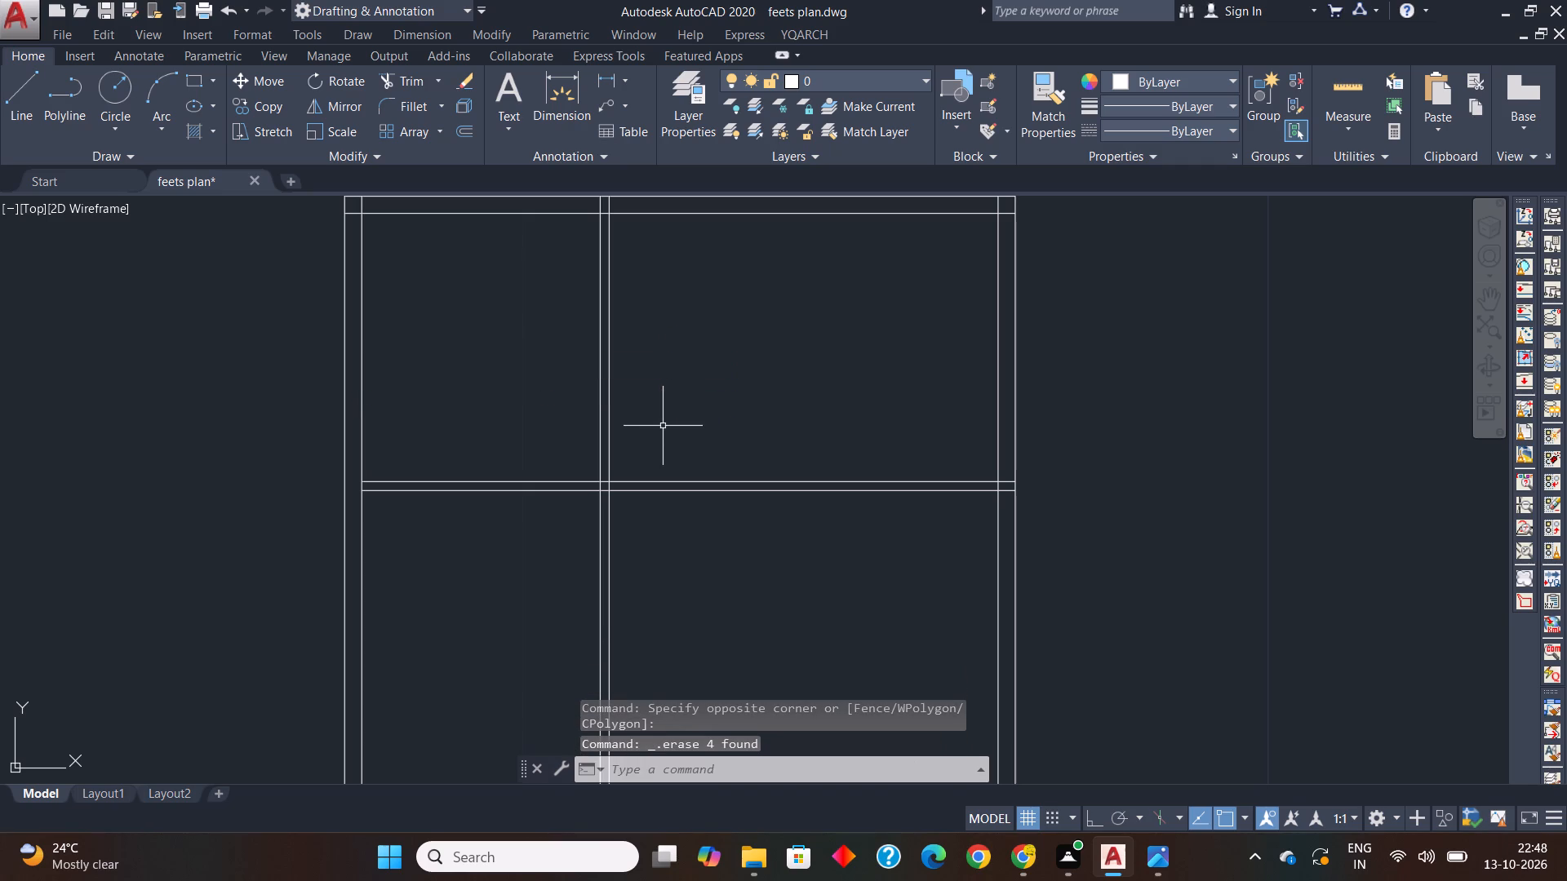
key("Delete")
Offset the kitchen partition's right-hand line 3.6 to the right for the room beside the kitchen.
scroll(758, 374, "down", 1)
scroll(692, 308, "up", 1)
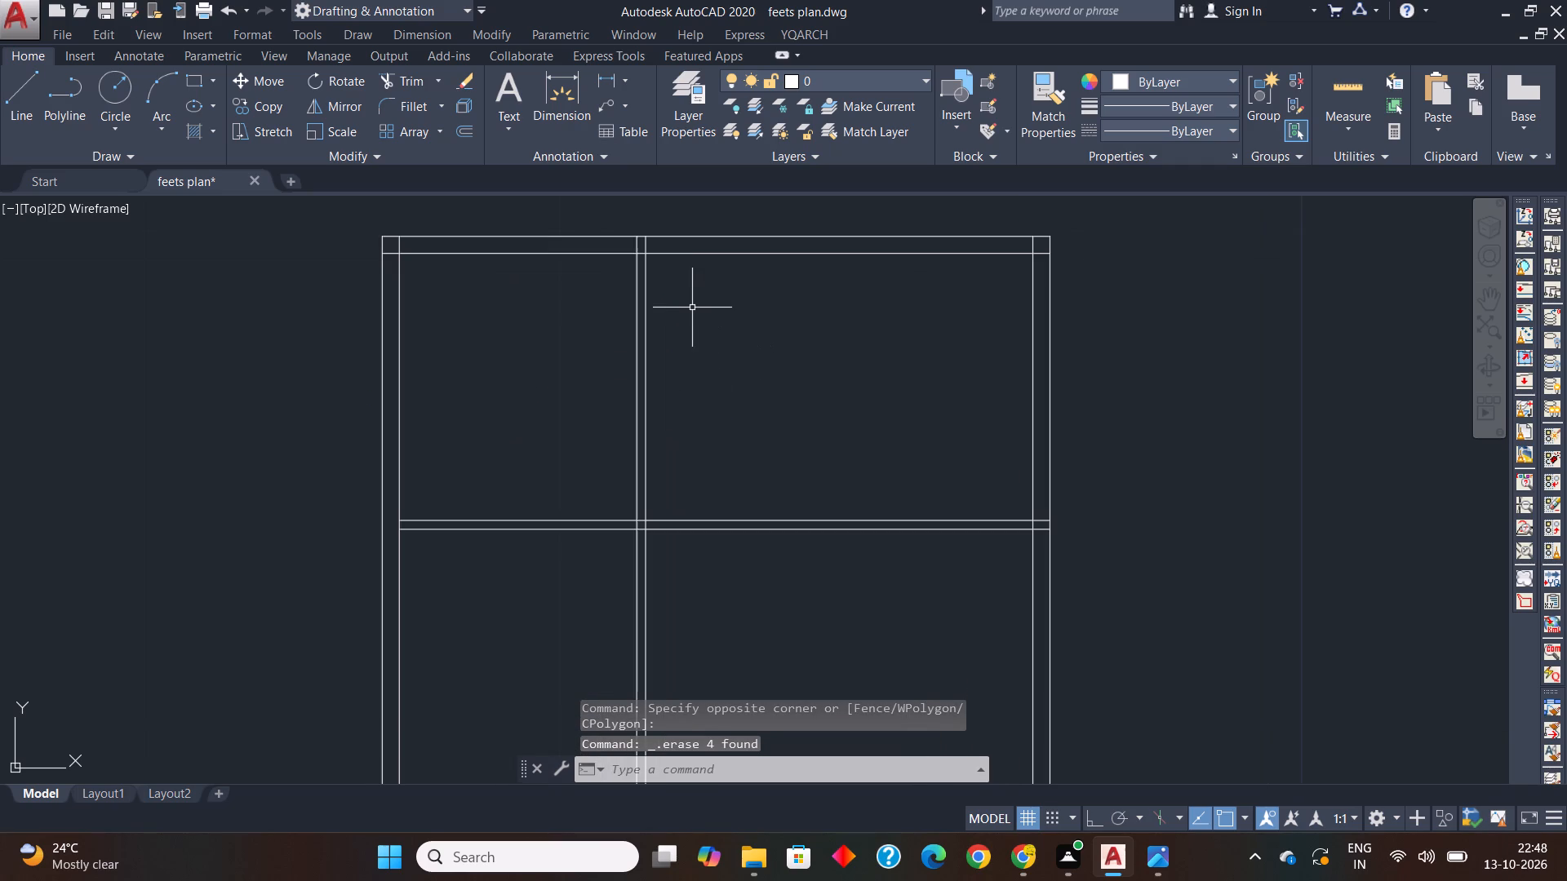
type("of")
key("space")
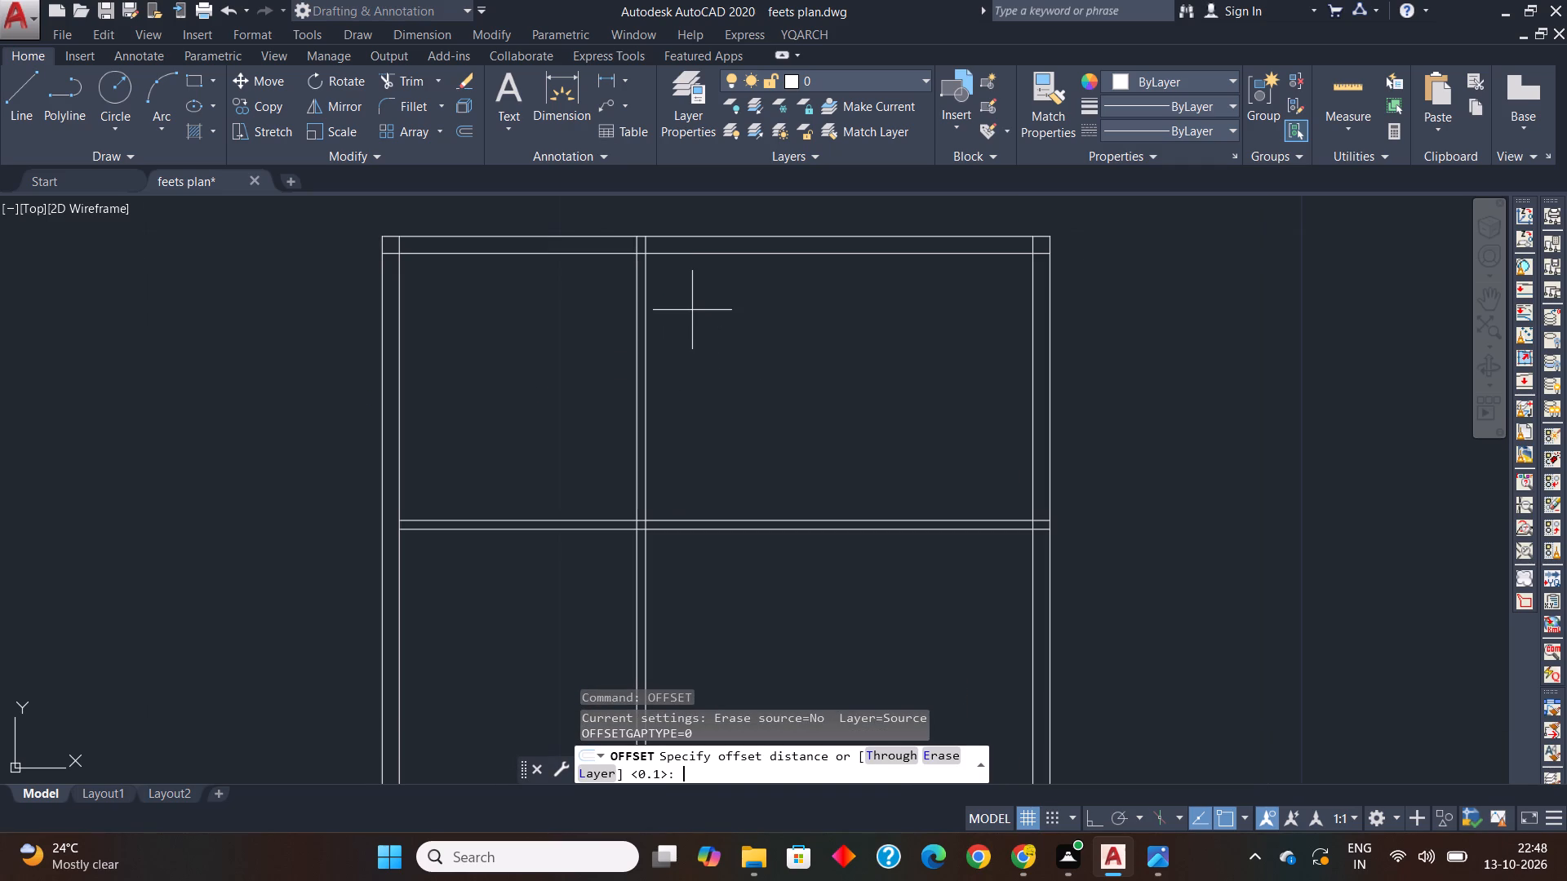
type("3.6")
key("Return")
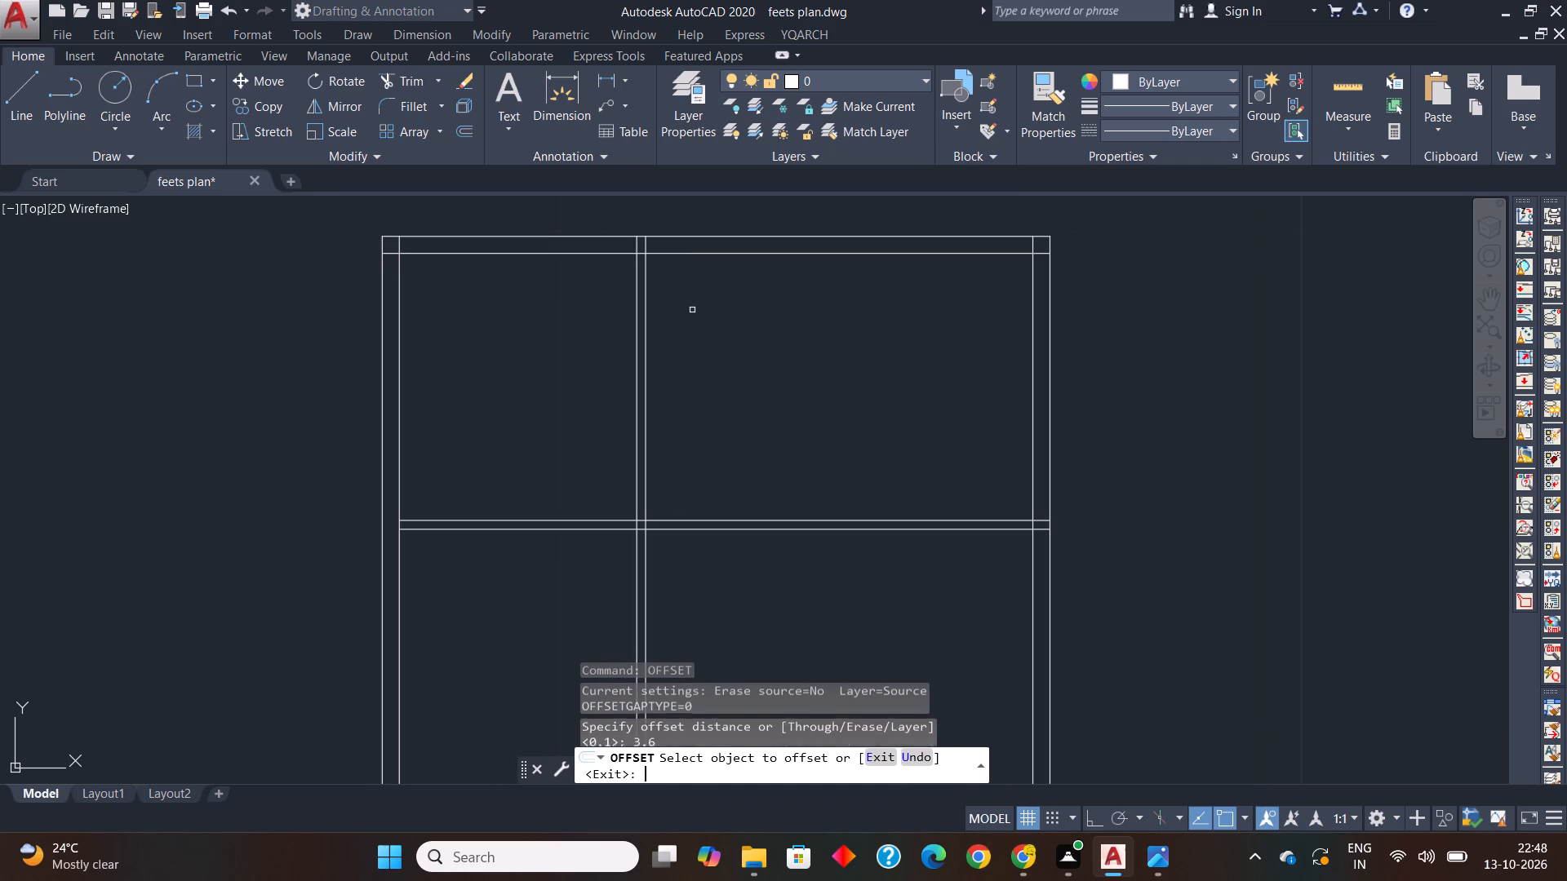
left_click(646, 392)
left_click(756, 392)
key("space")
Offset the new vertical line 0.23 to the right to give the right outer wall its thickness.
key("space")
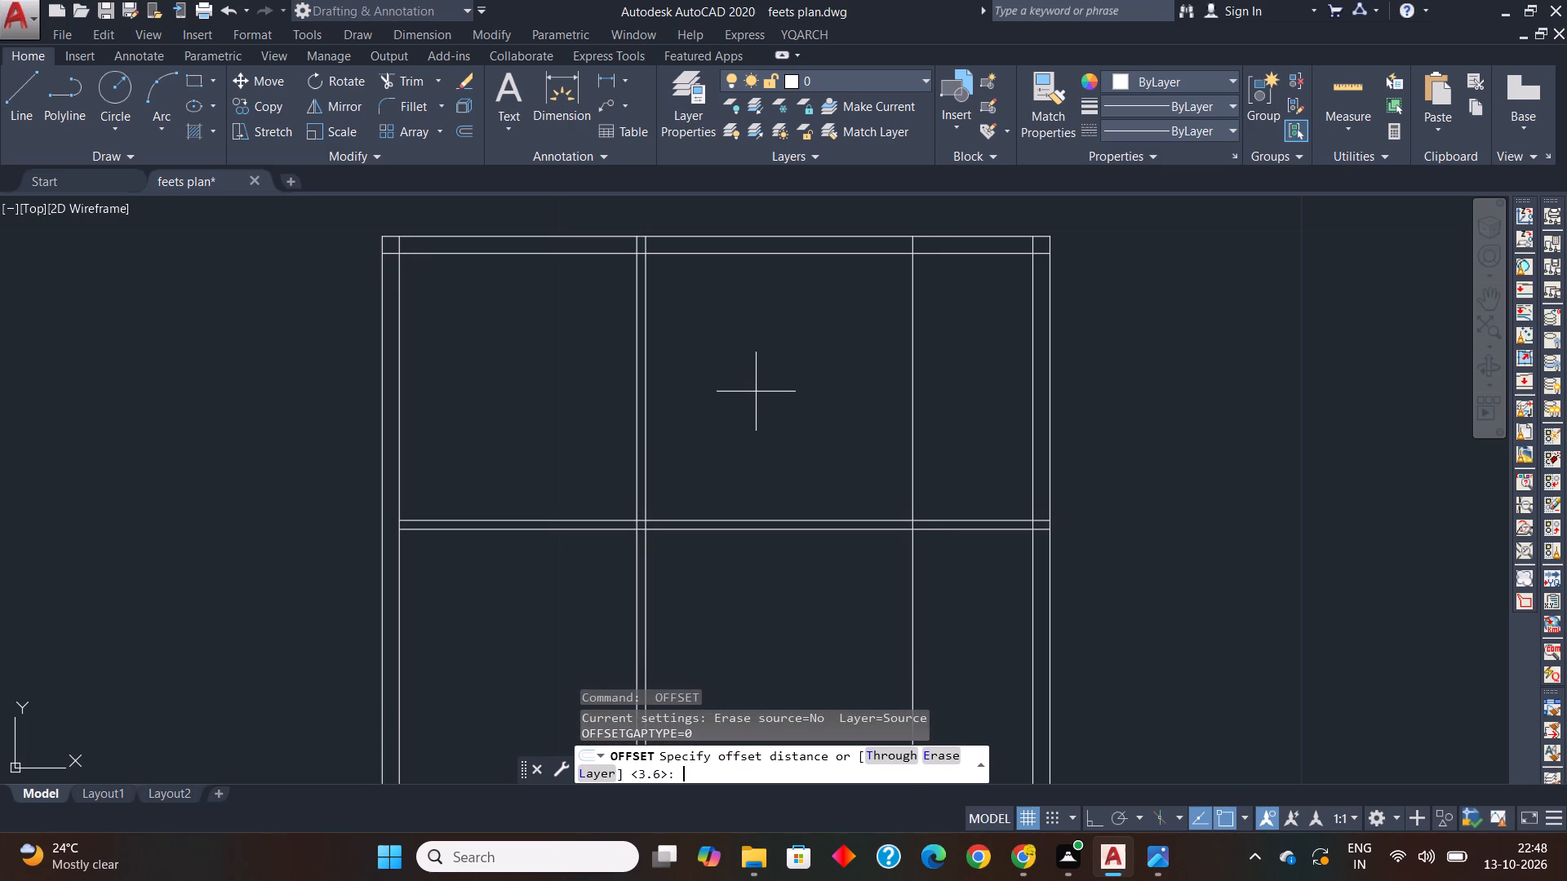
type("0.23")
key("Return")
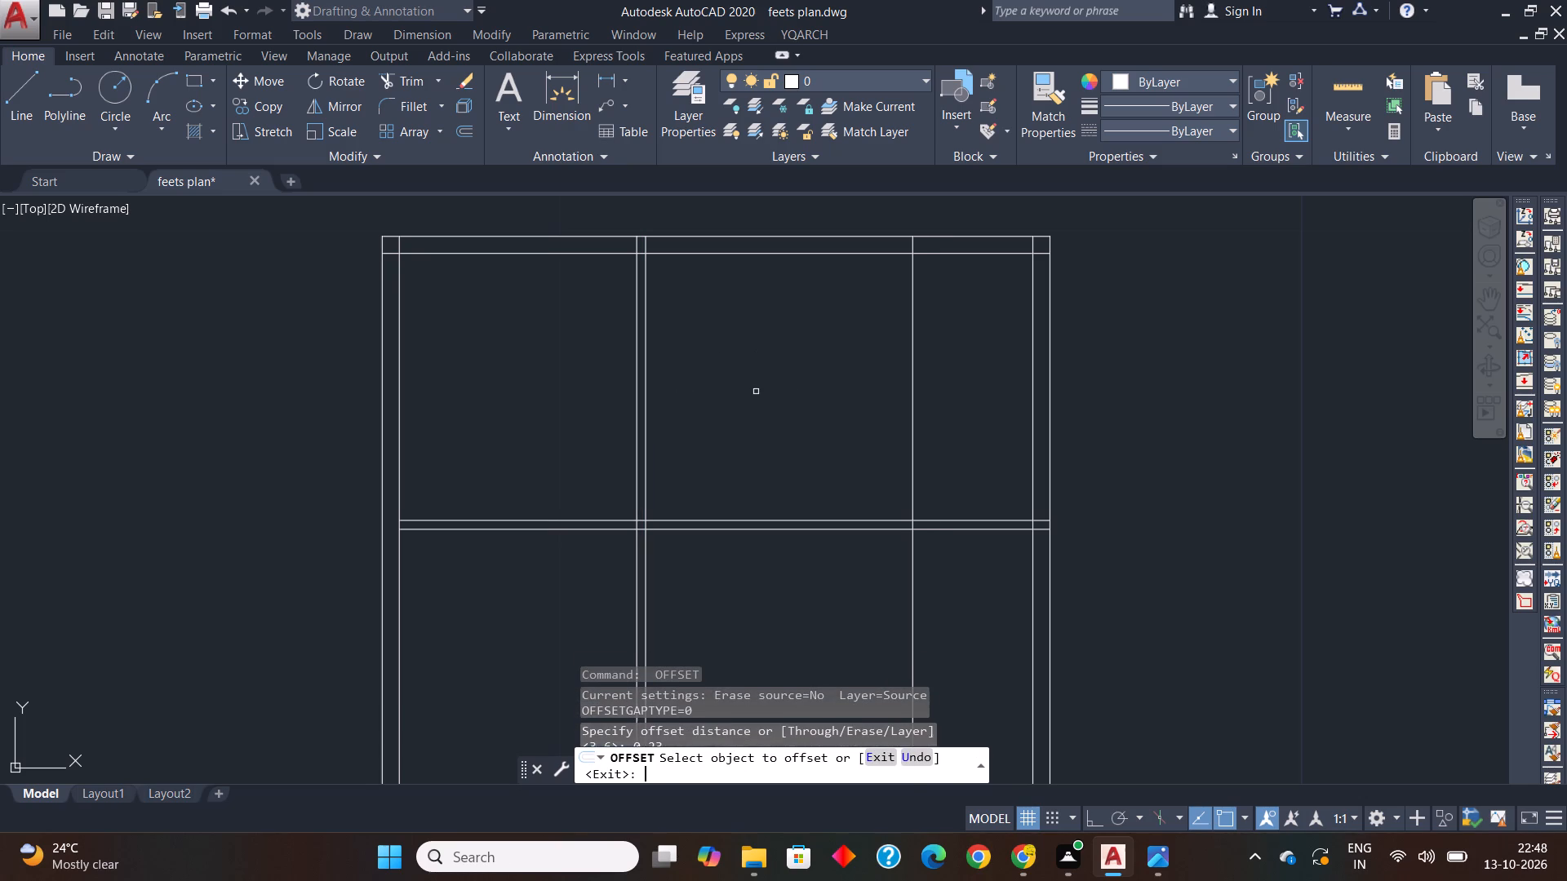
left_click(912, 435)
left_click(961, 428)
key("Escape")
key("Escape")
key("Escape")
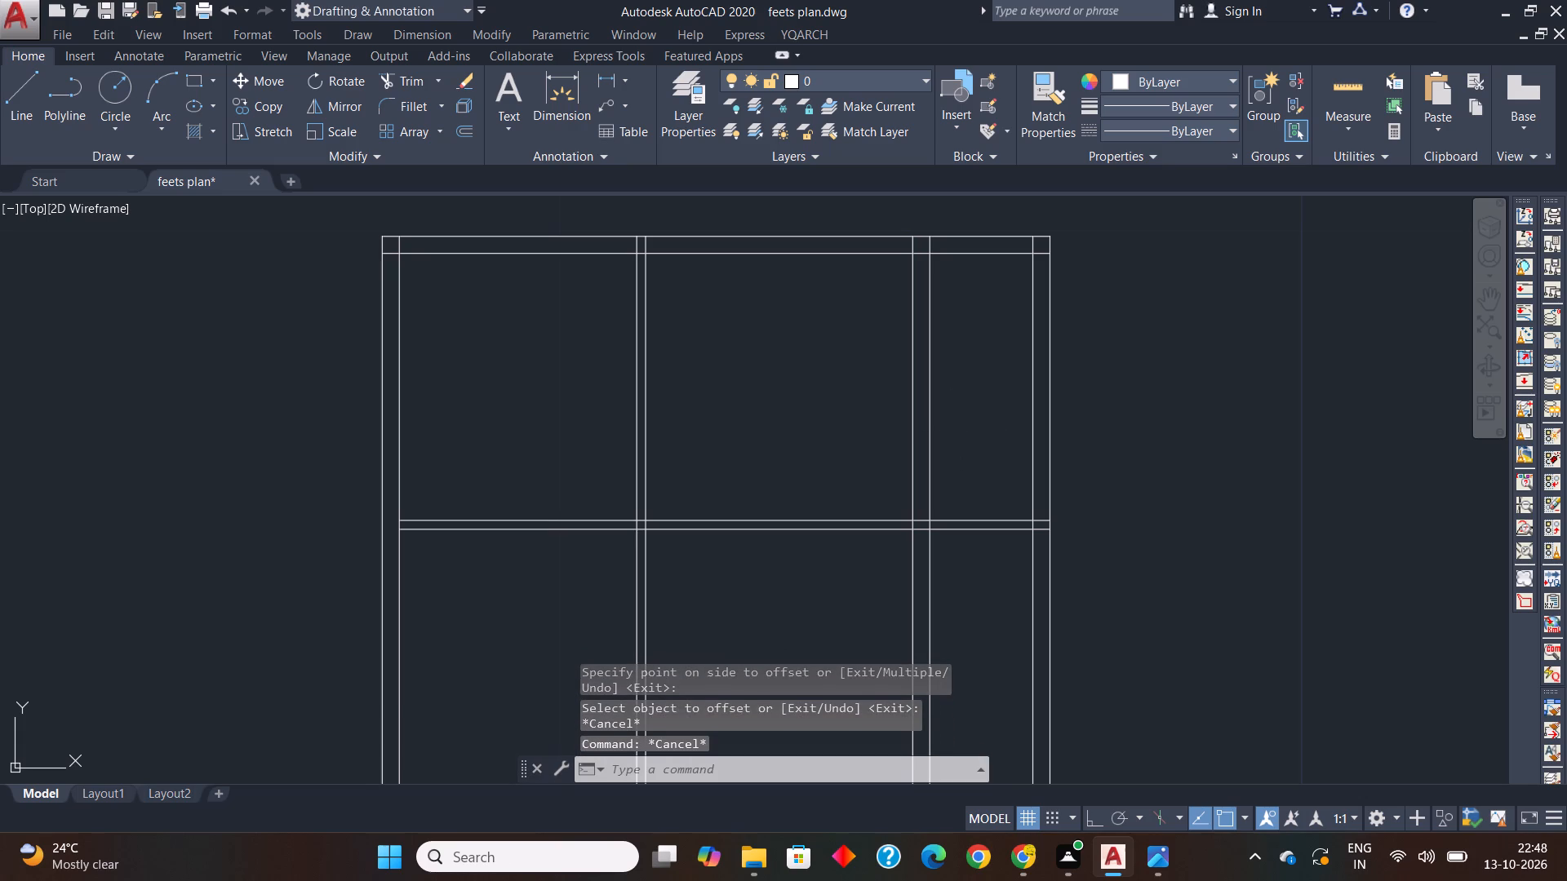
Trim the top wall and lower horizontal wall line pairs between the new right wall and the old right outer wall.
type("tr")
key("space")
key("space")
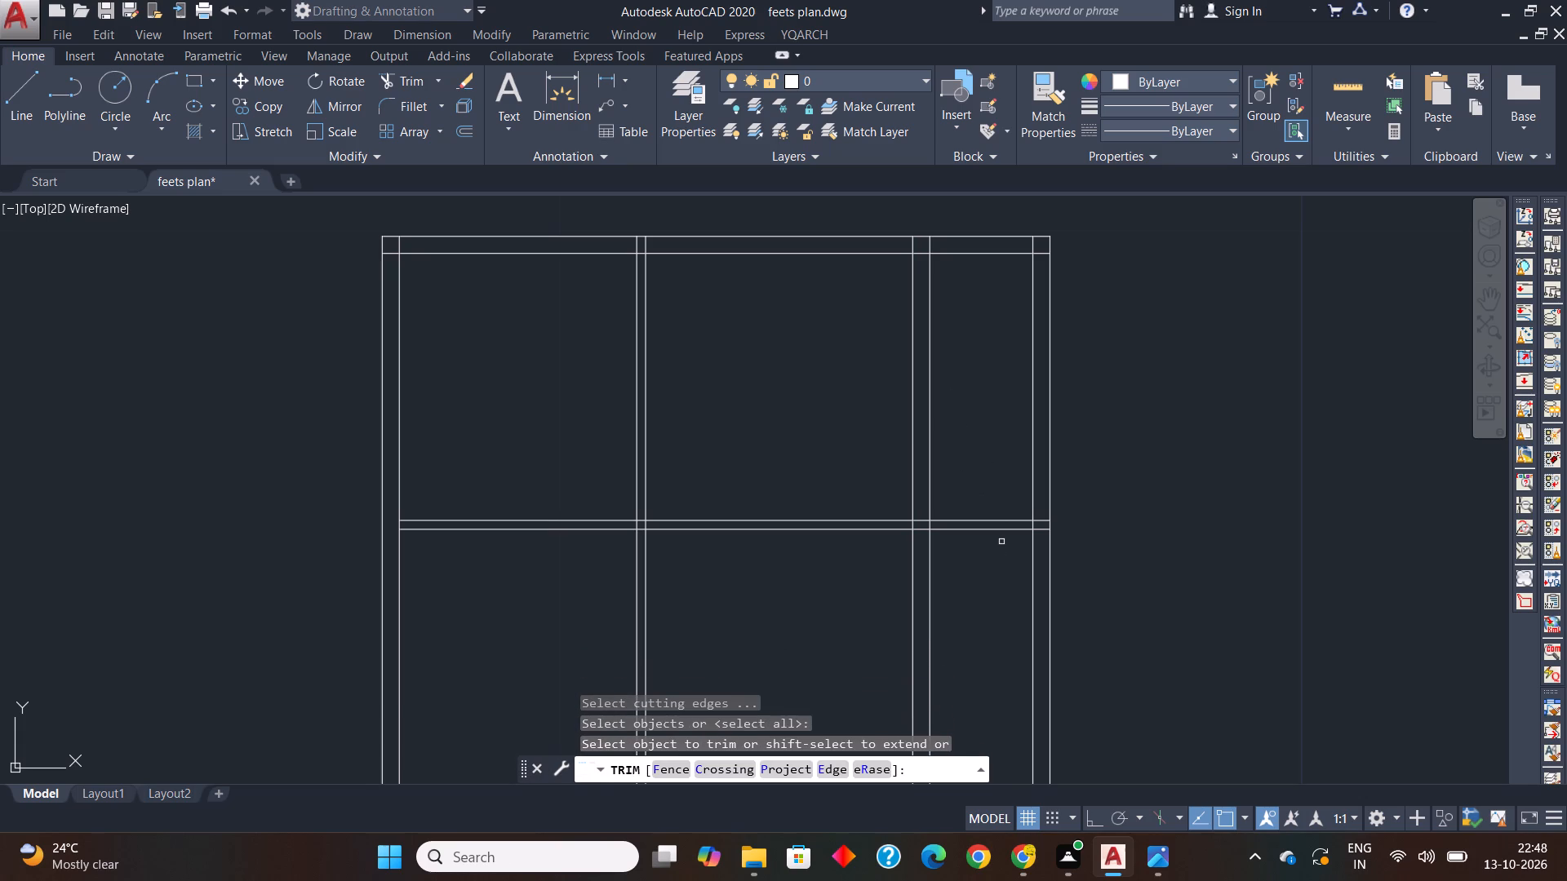
left_click(976, 216)
left_click(953, 281)
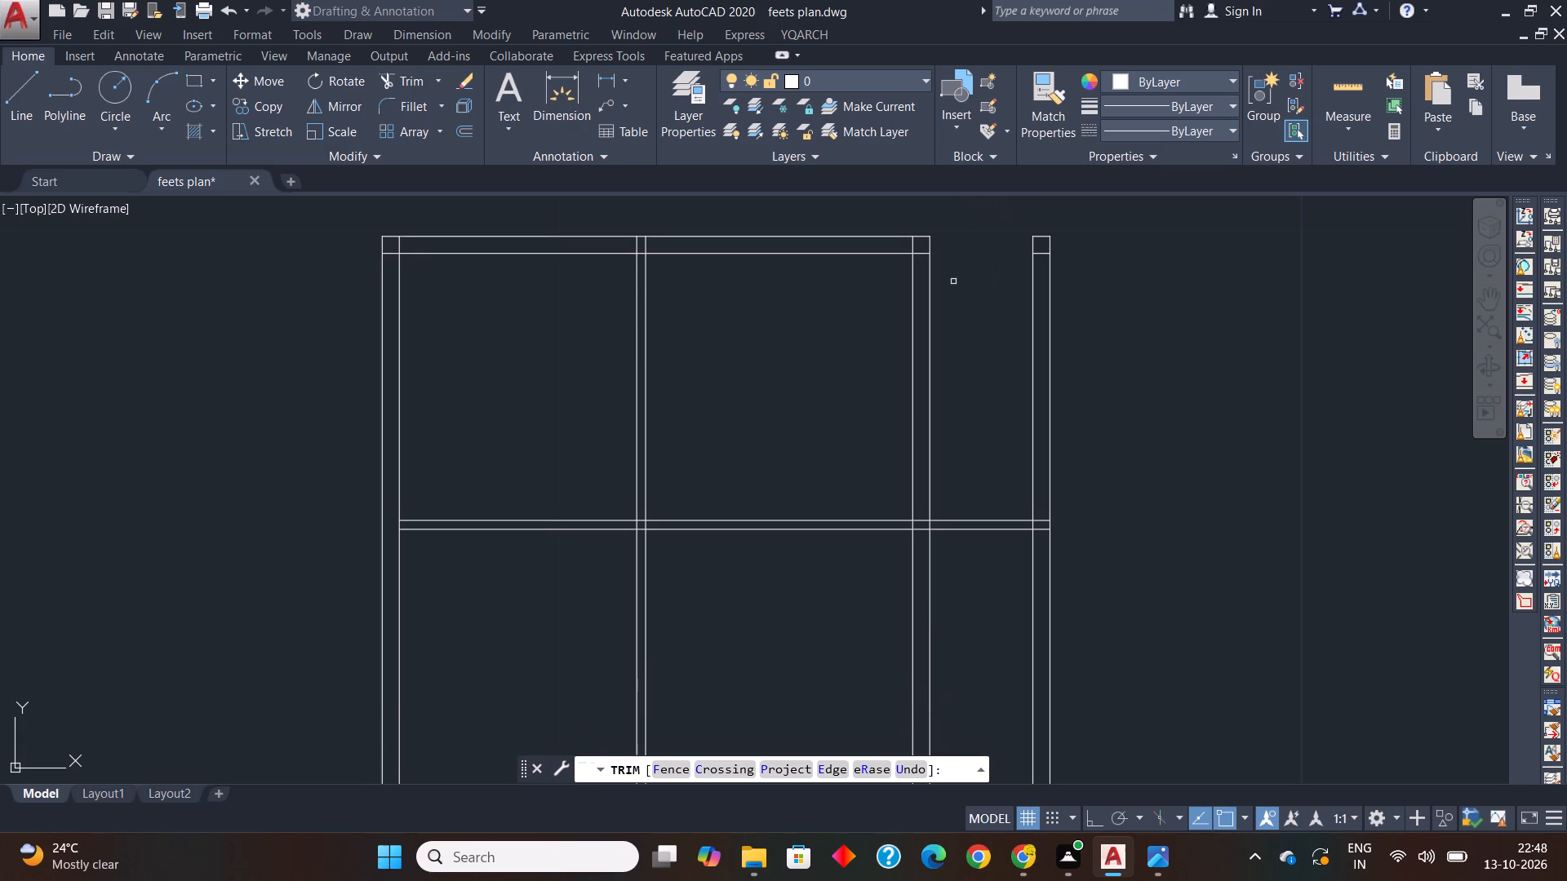
left_click(992, 502)
left_click(976, 543)
key("space")
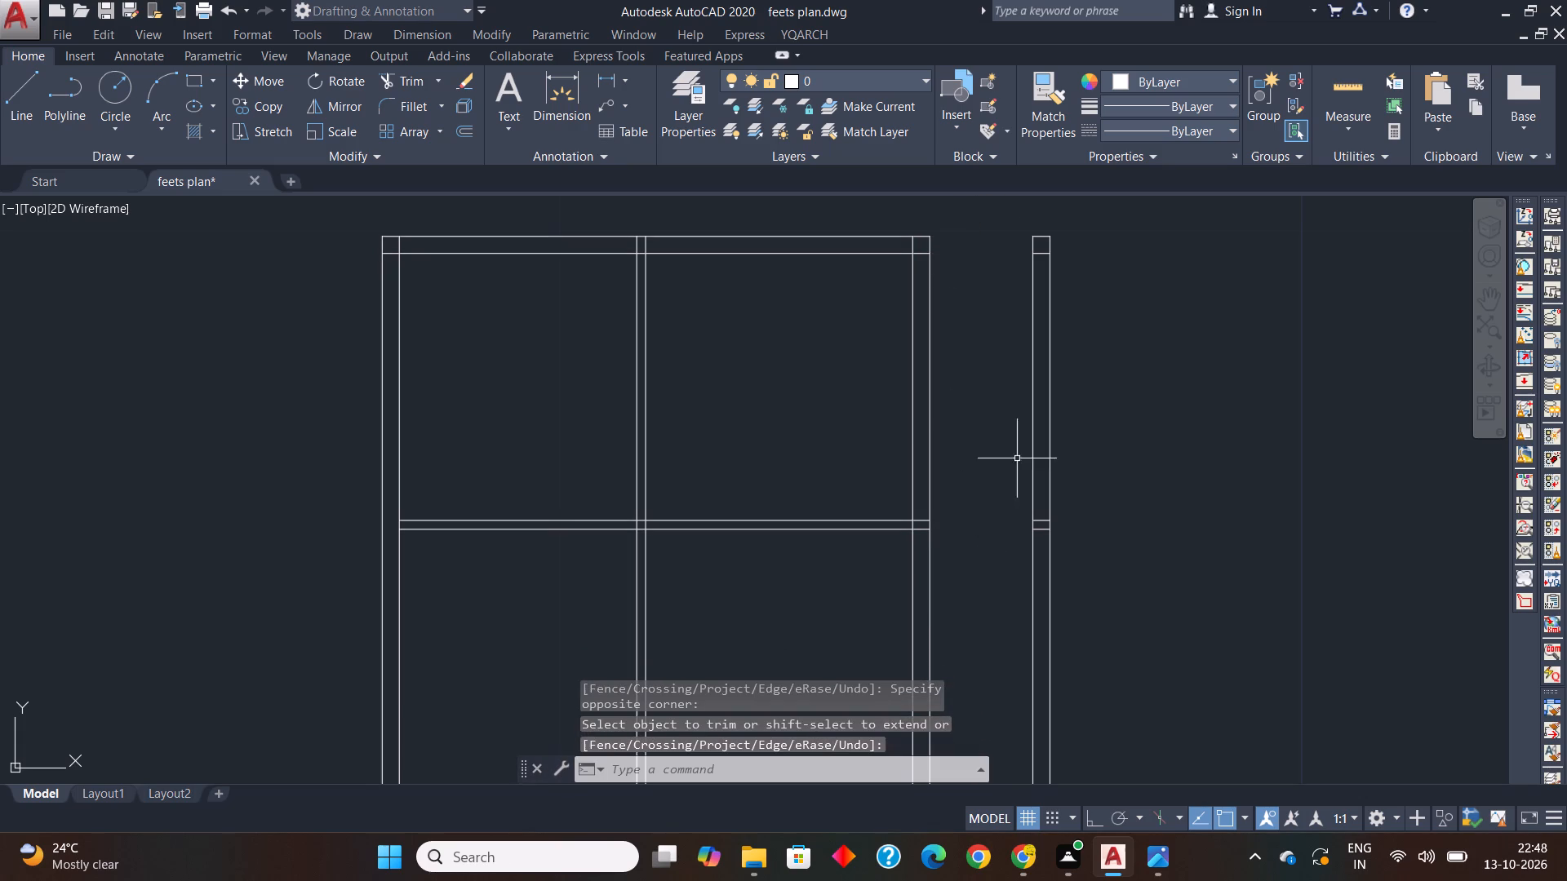
Erase the old right outer wall's line pair together with the leftover short horizontal pieces.
left_click(1080, 223)
left_click(974, 604)
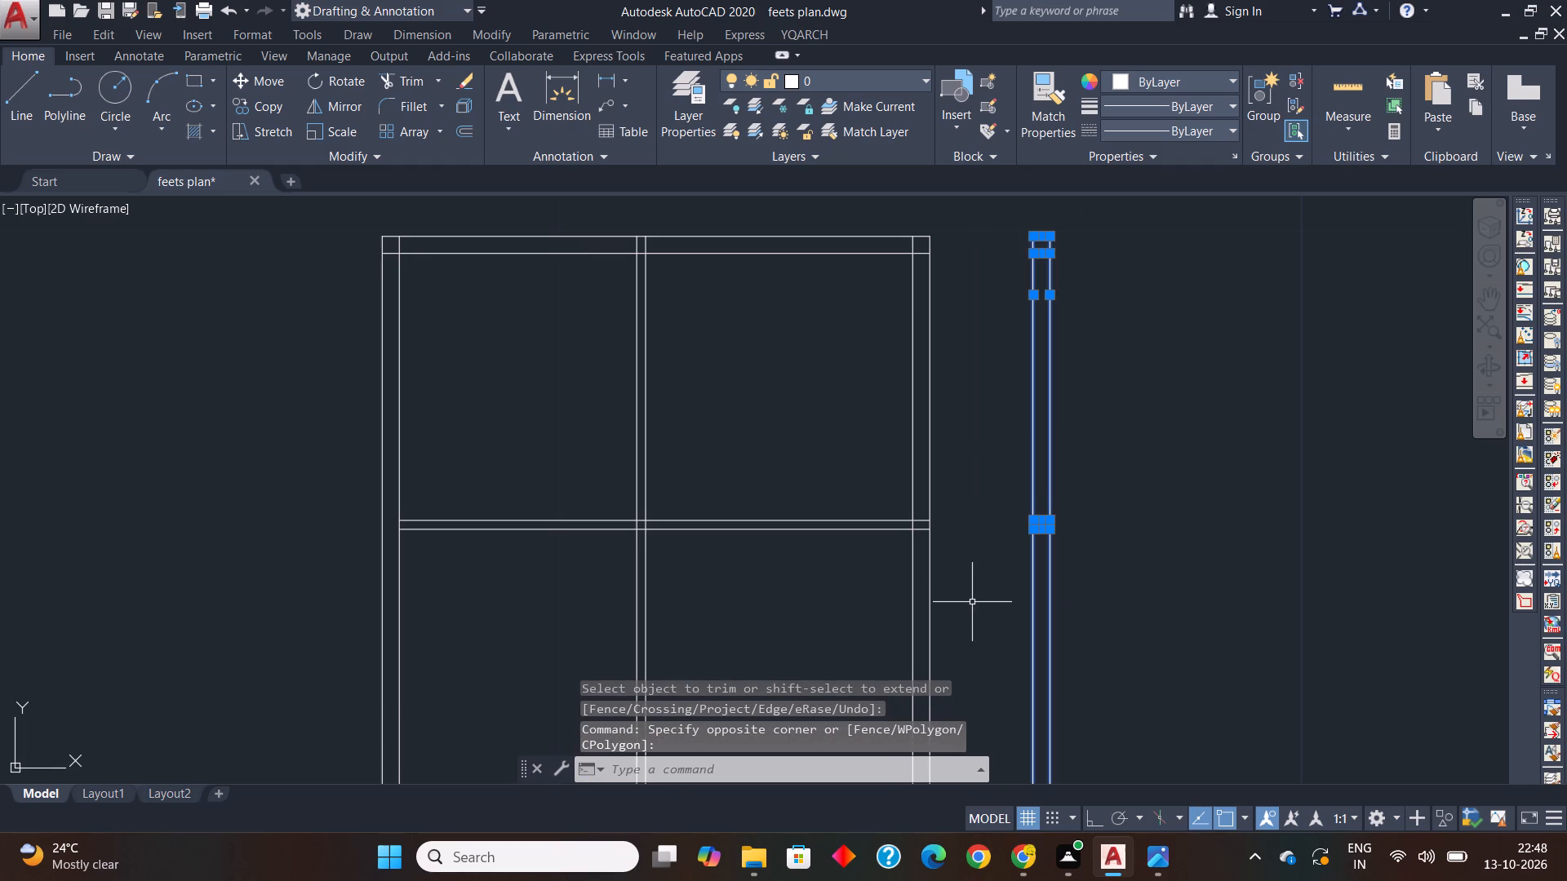
key("Delete")
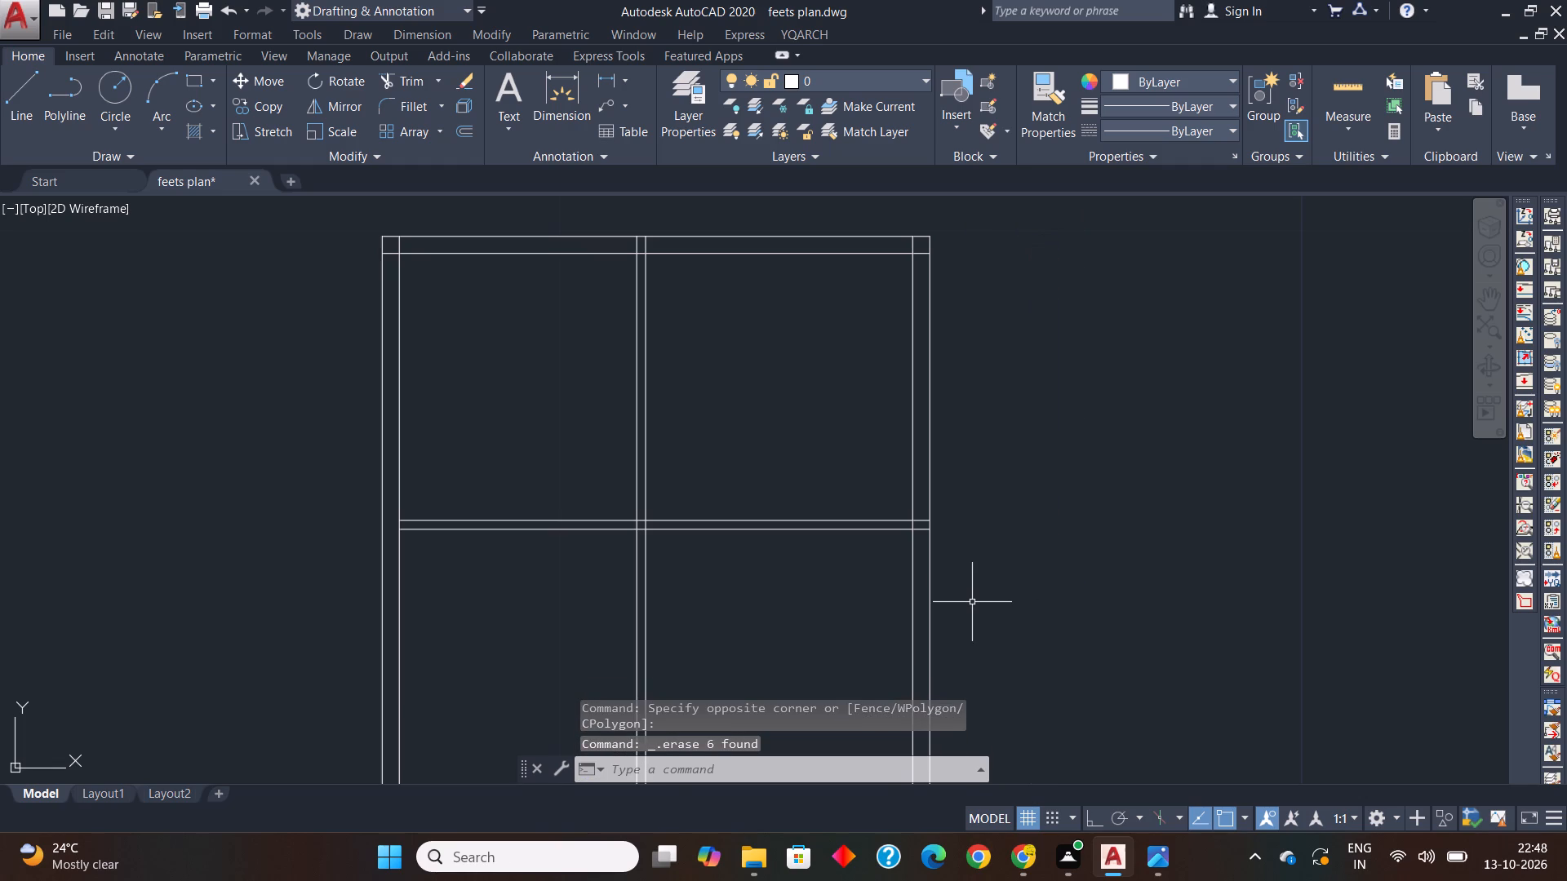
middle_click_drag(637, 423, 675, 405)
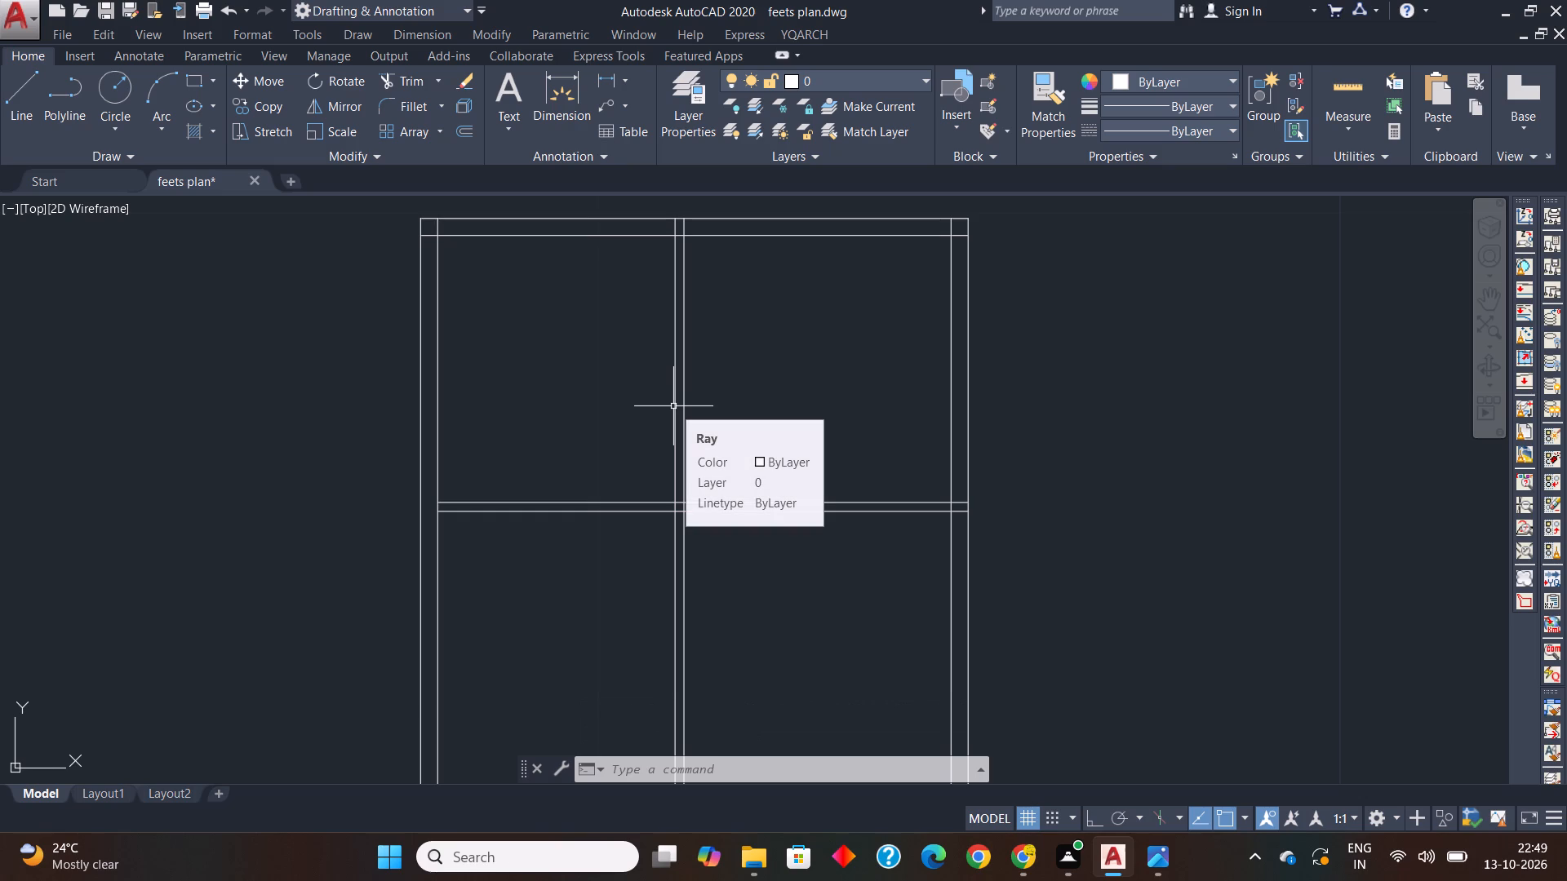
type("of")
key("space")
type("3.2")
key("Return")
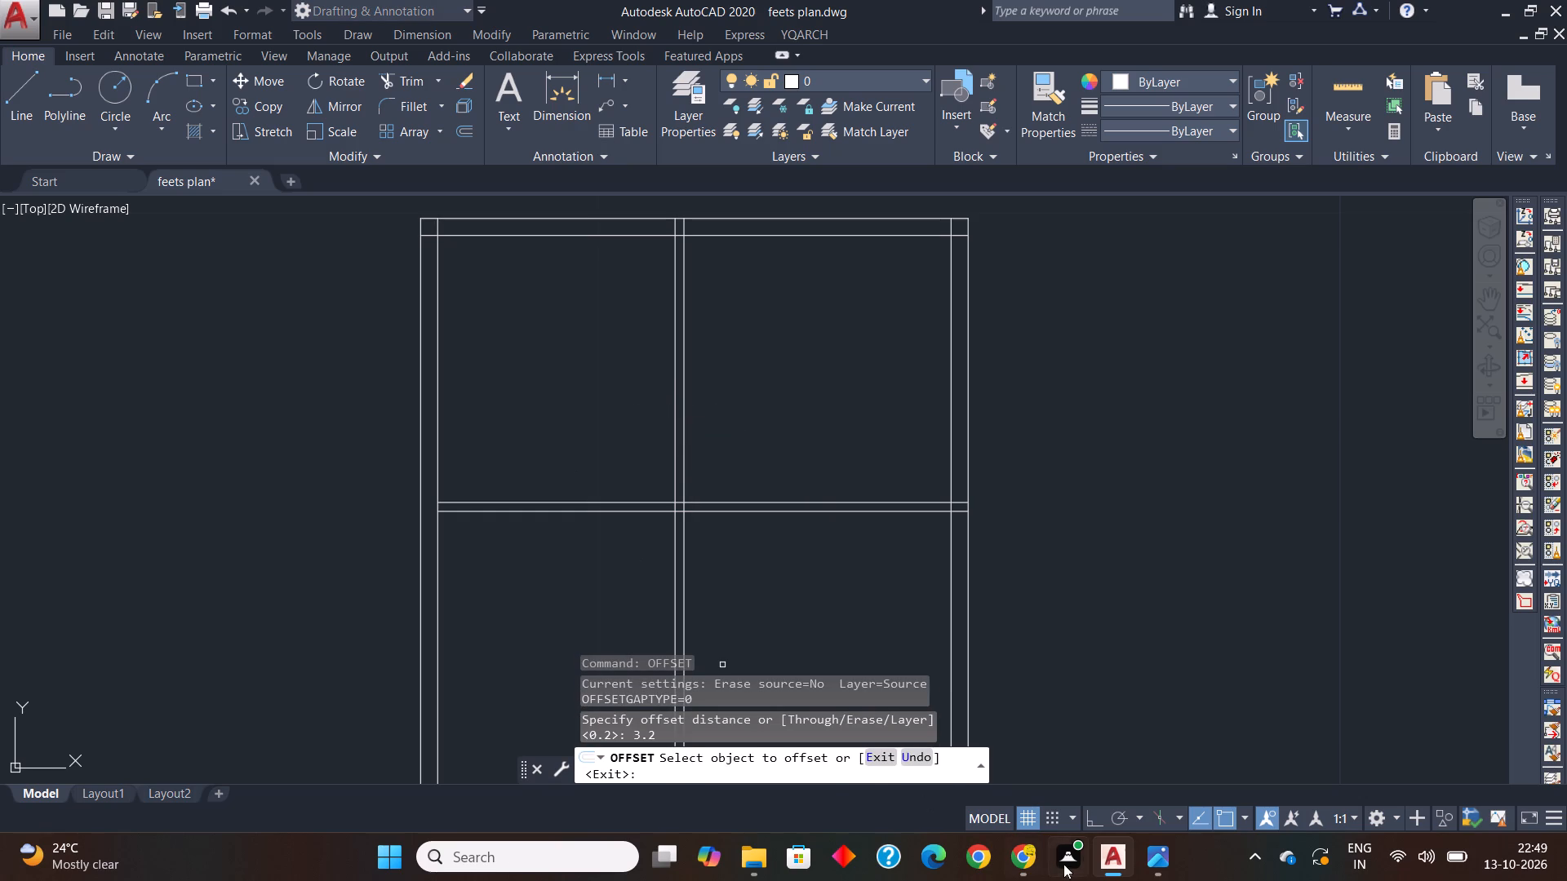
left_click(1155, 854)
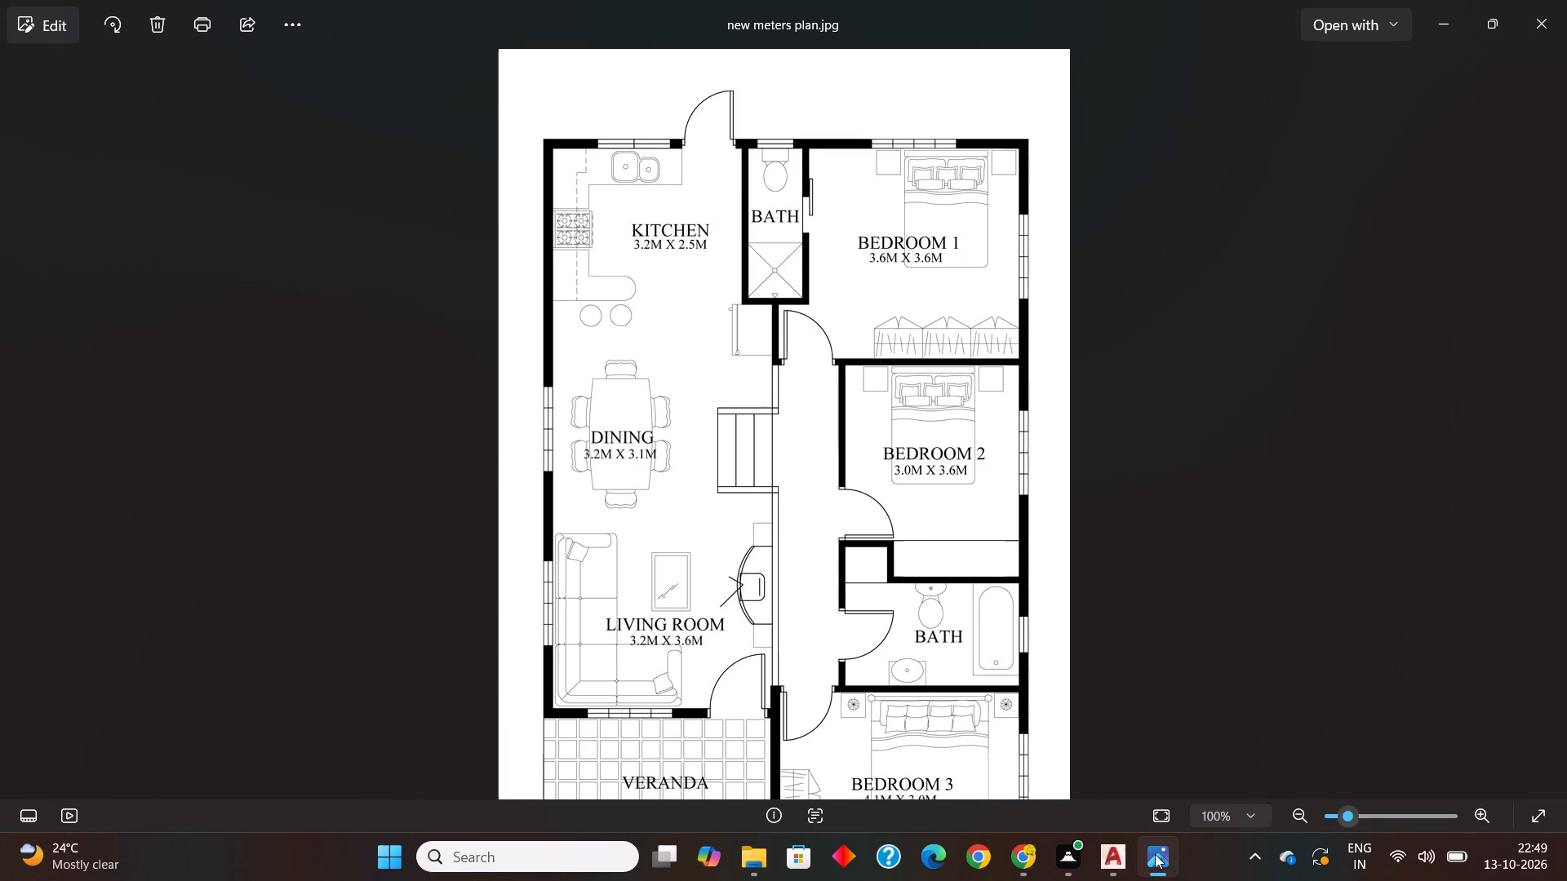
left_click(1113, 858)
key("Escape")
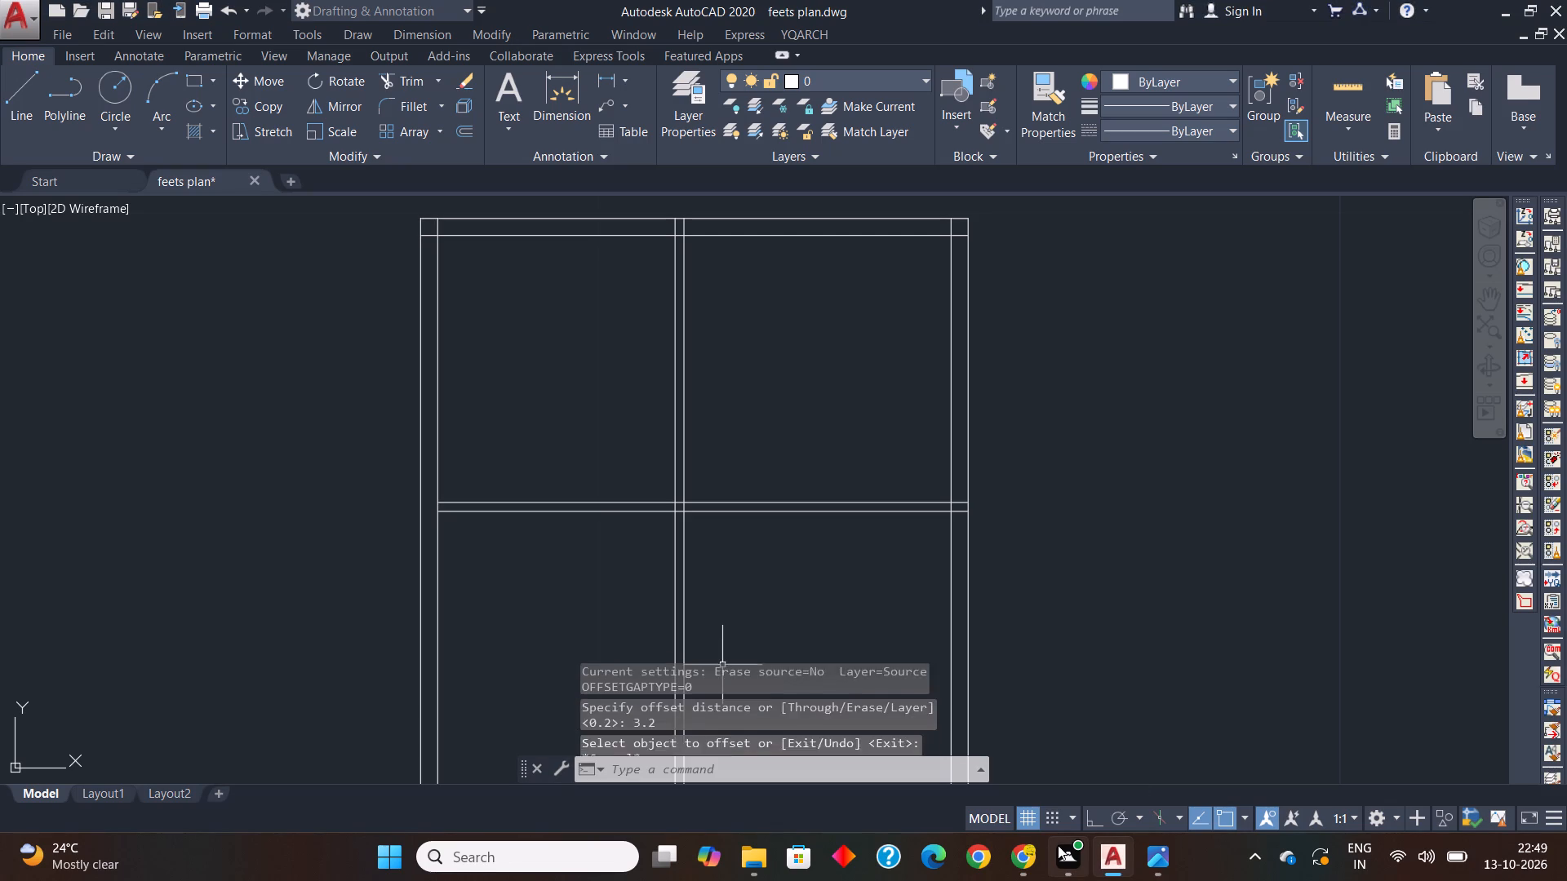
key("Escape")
Offset the top wall's inner line 2.5 downward for the kitchen's depth.
type("of")
key("space")
type("2.5")
key("Return")
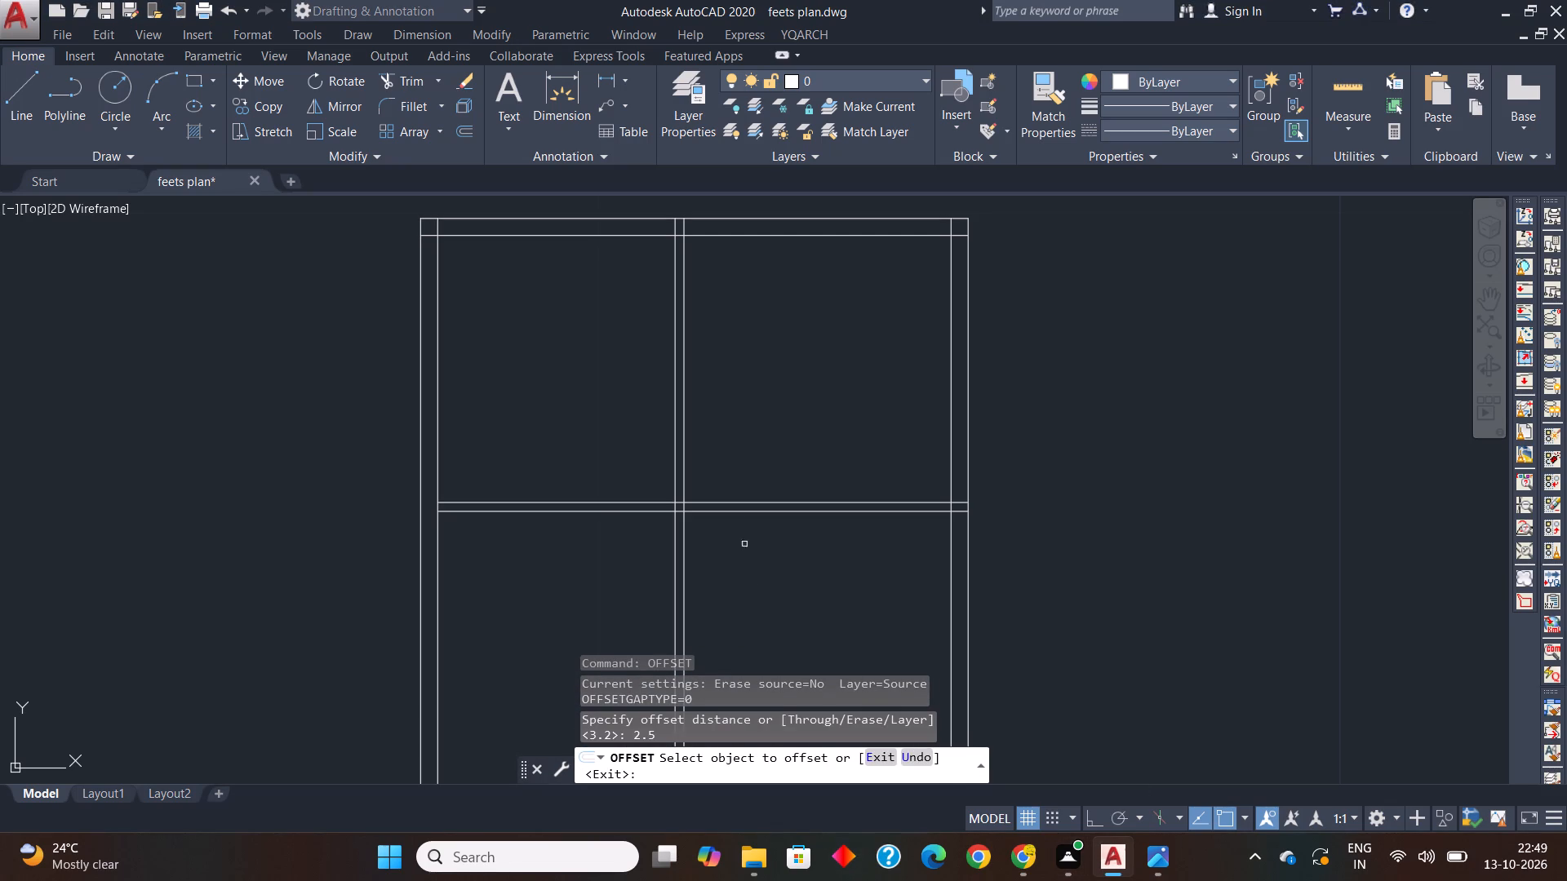
left_click(566, 235)
left_click(555, 361)
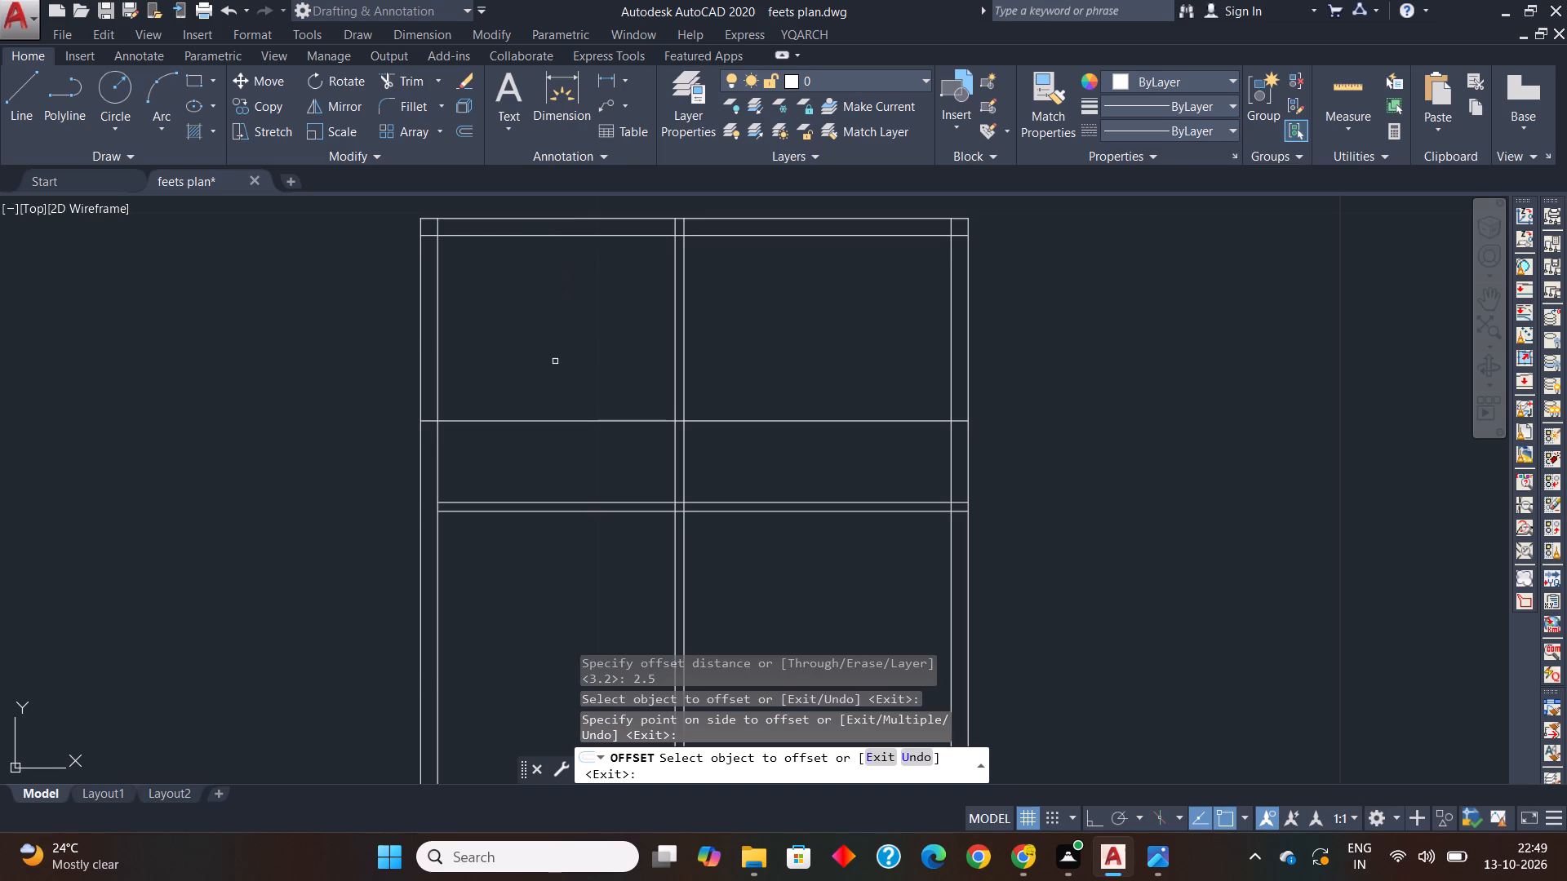
key("space")
Offset the kitchen's lower line 0.12 downward to give that wall its thickness.
key("space")
type("0.12")
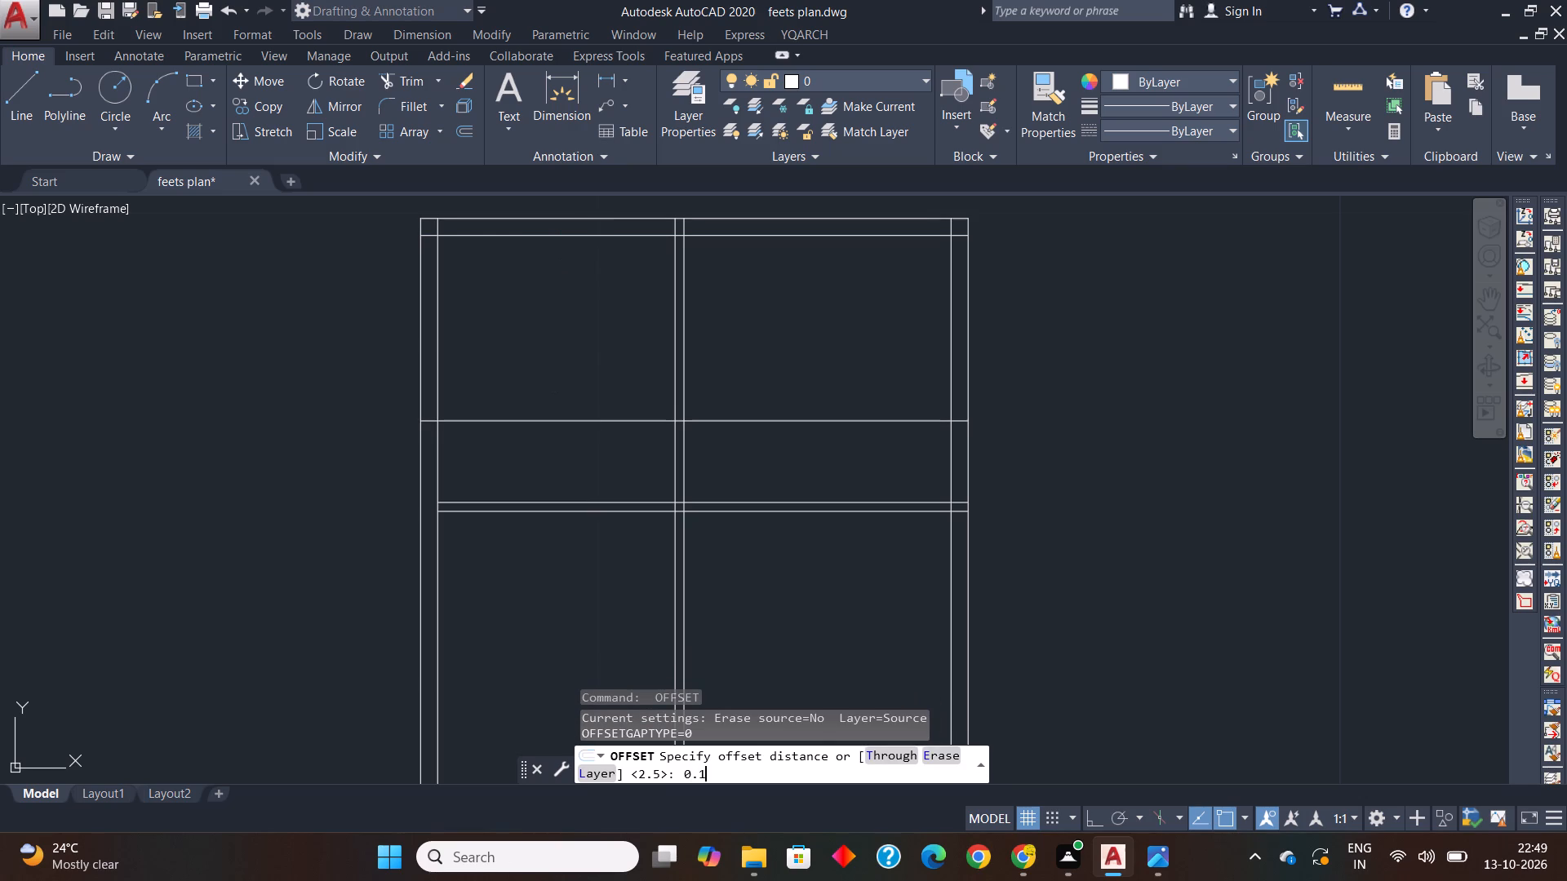
key("Return")
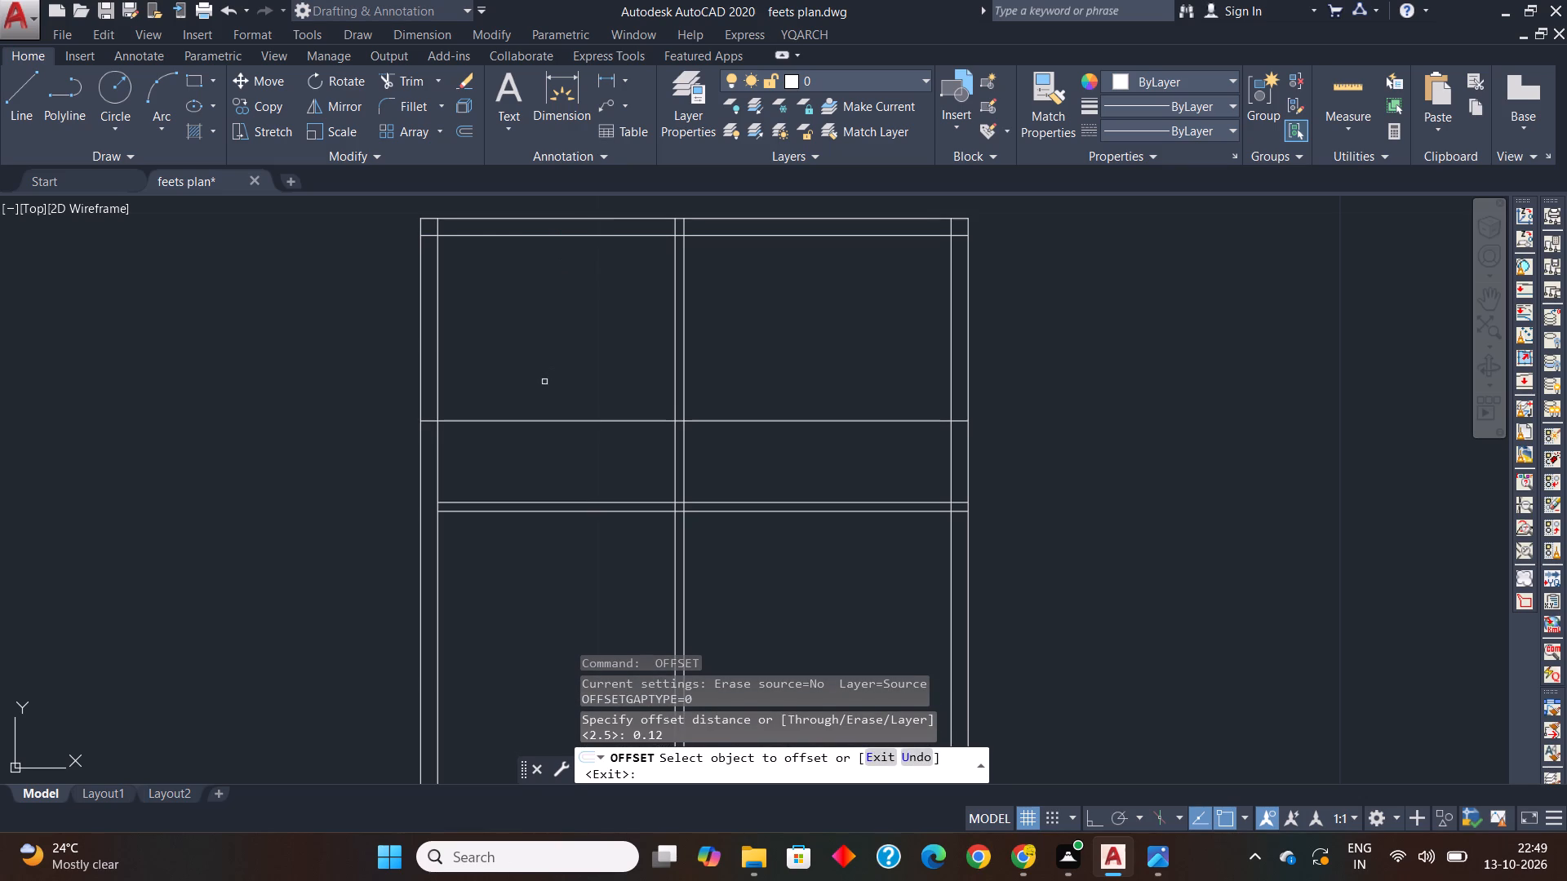
left_click(549, 421)
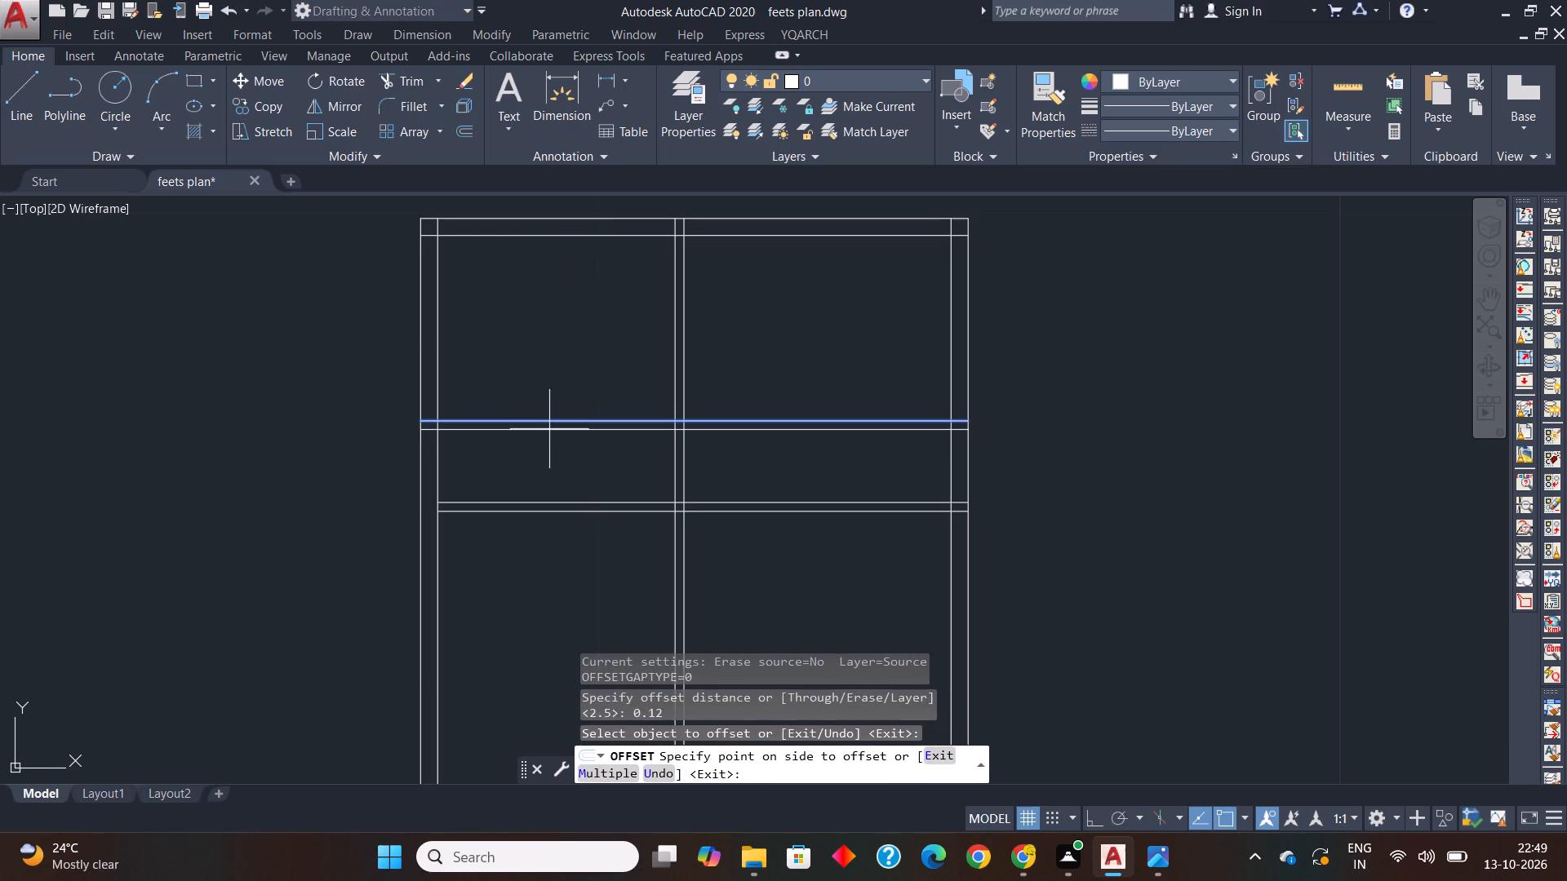
left_click(548, 454)
key("Escape")
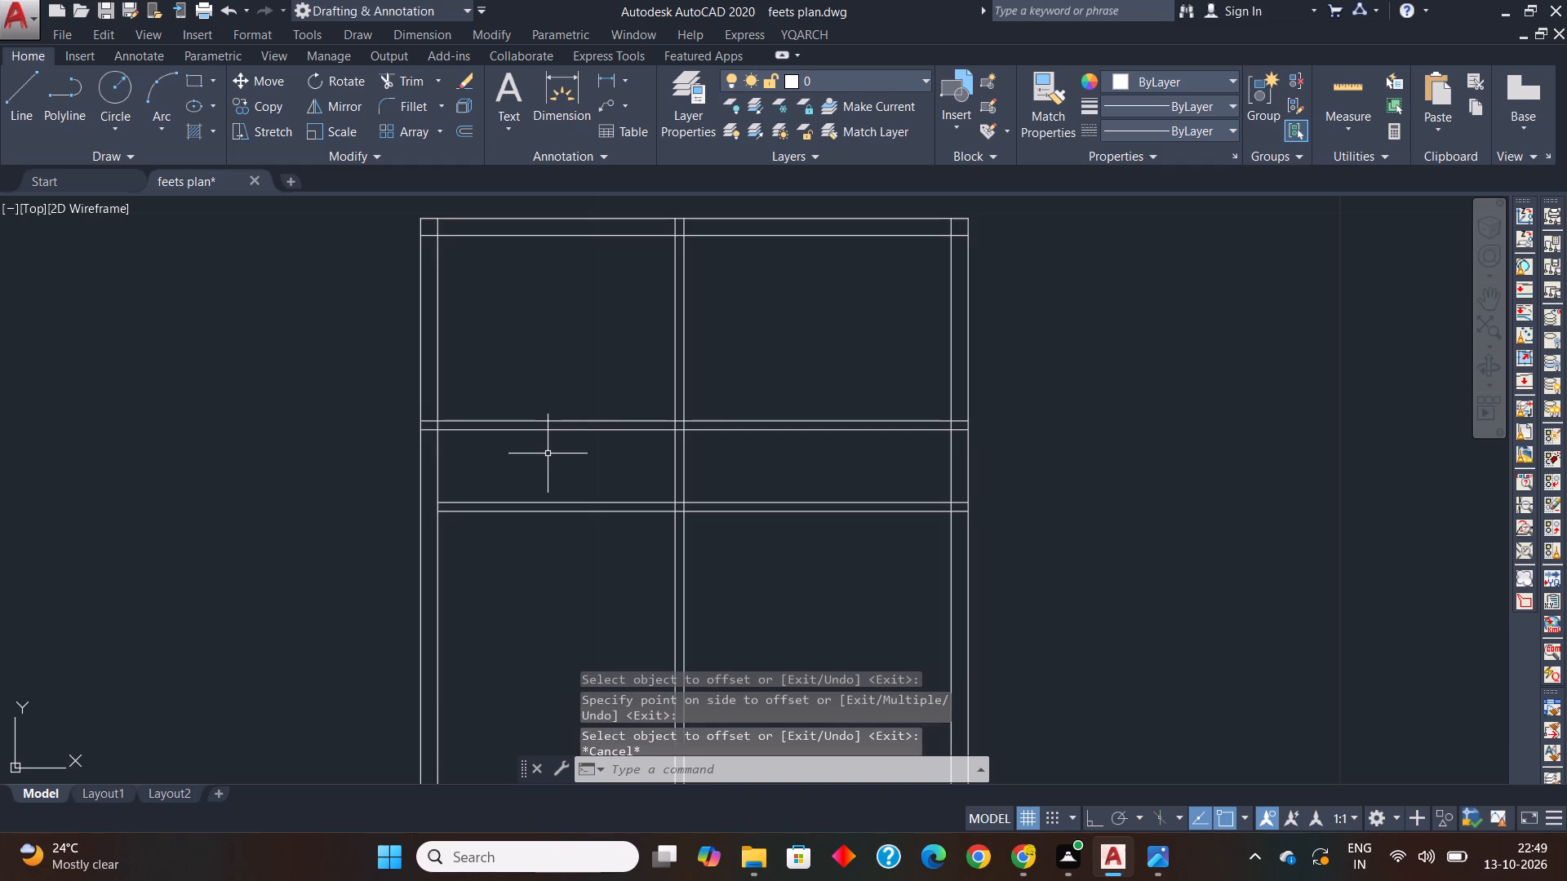
key("Escape")
key("Escape")
key("Escape")
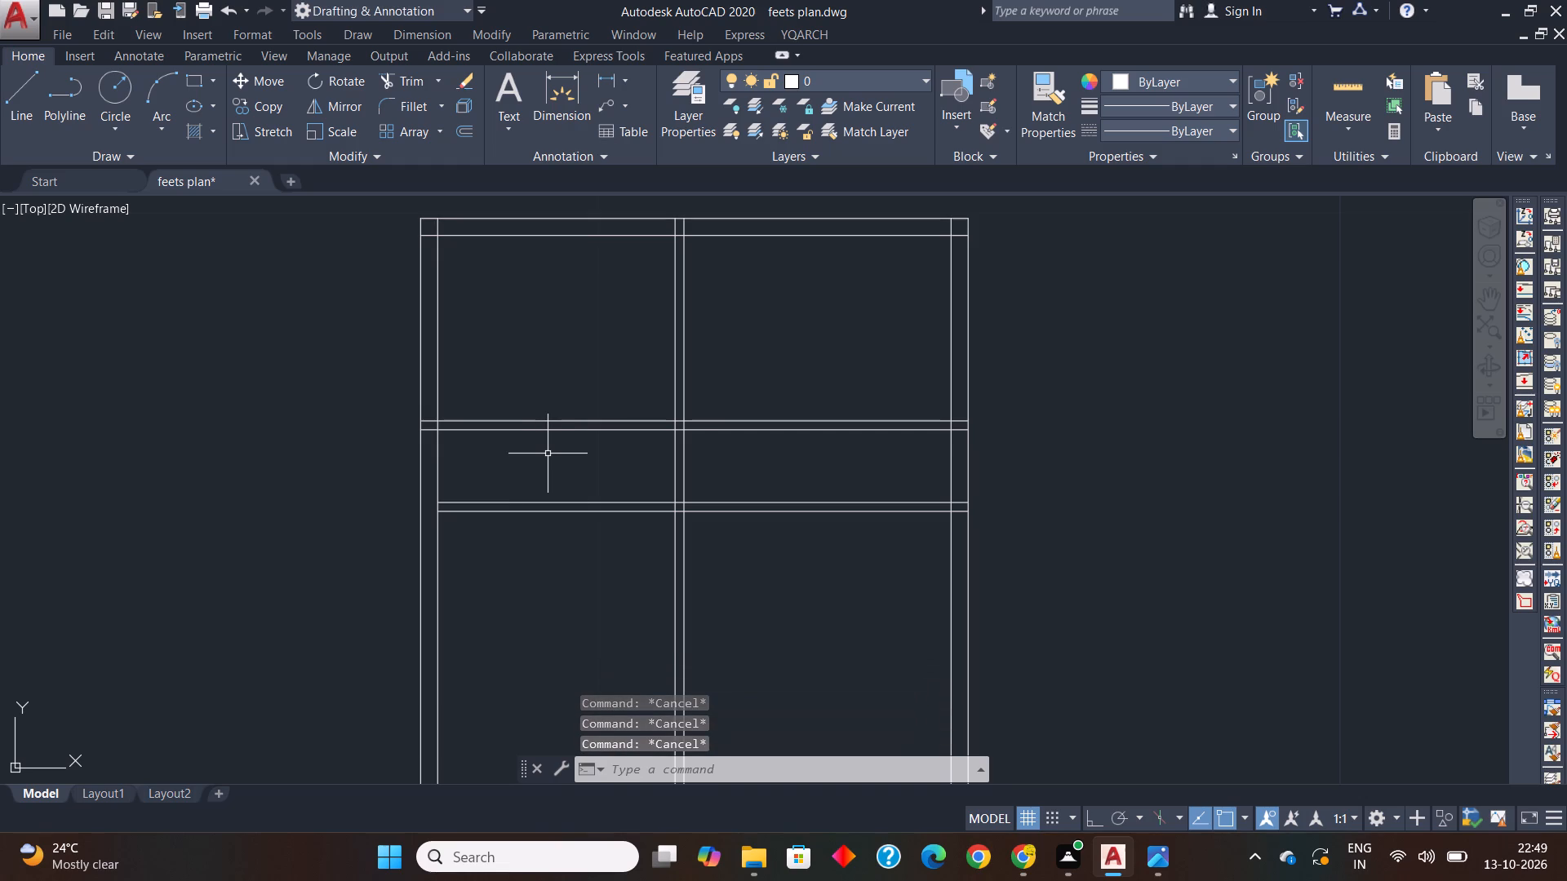
Trim the kitchen's lower wall line pair where it crosses the left outer wall's thickness.
type("tr")
key("space")
key("space")
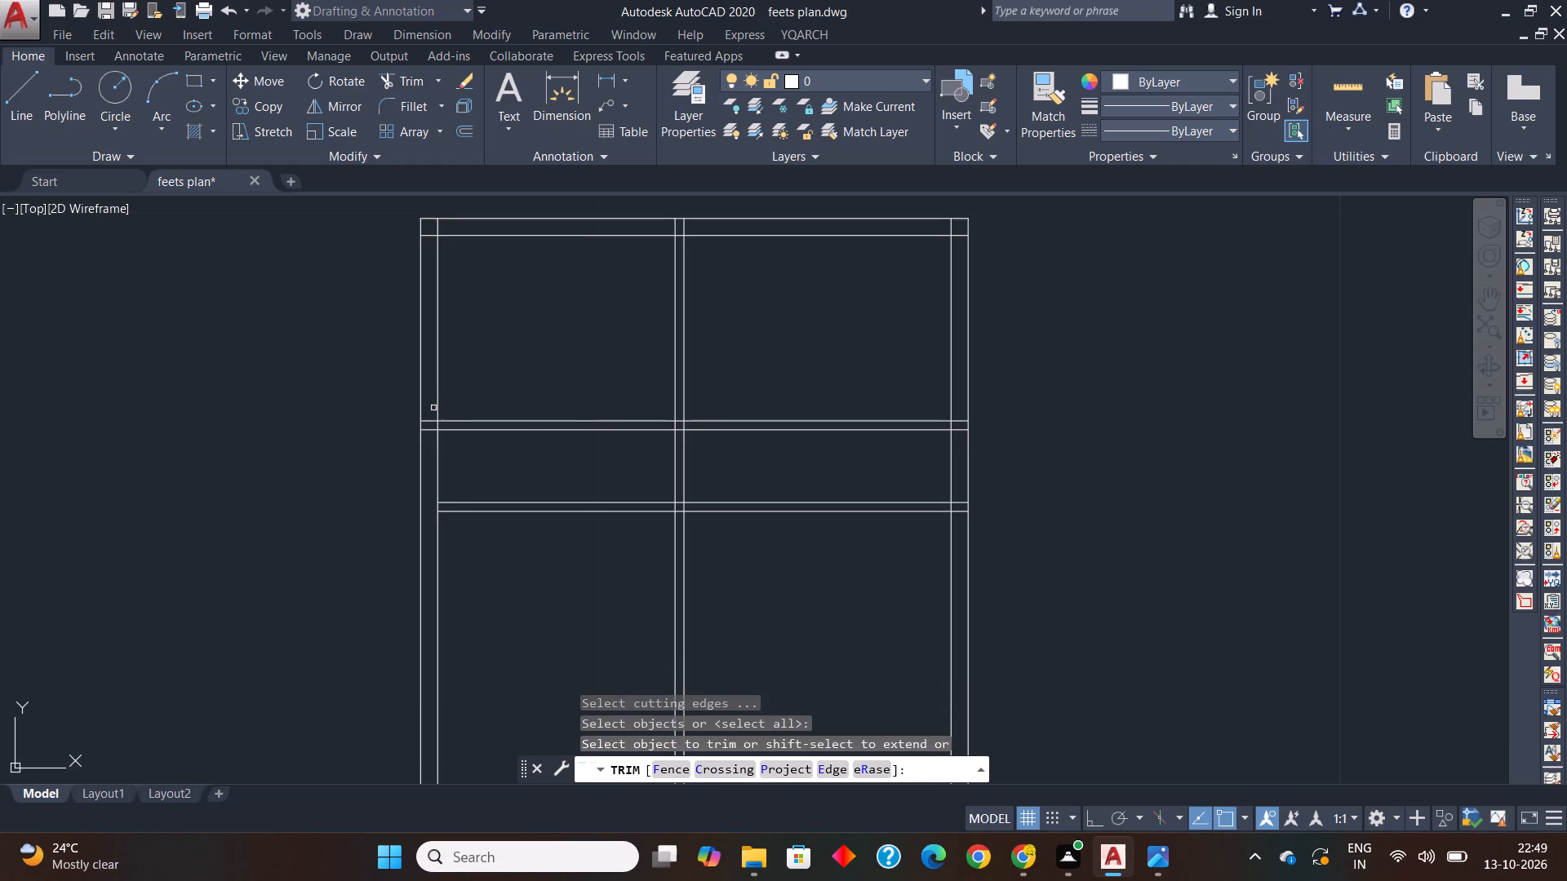
scroll(433, 408, "up", 2)
left_click(430, 462)
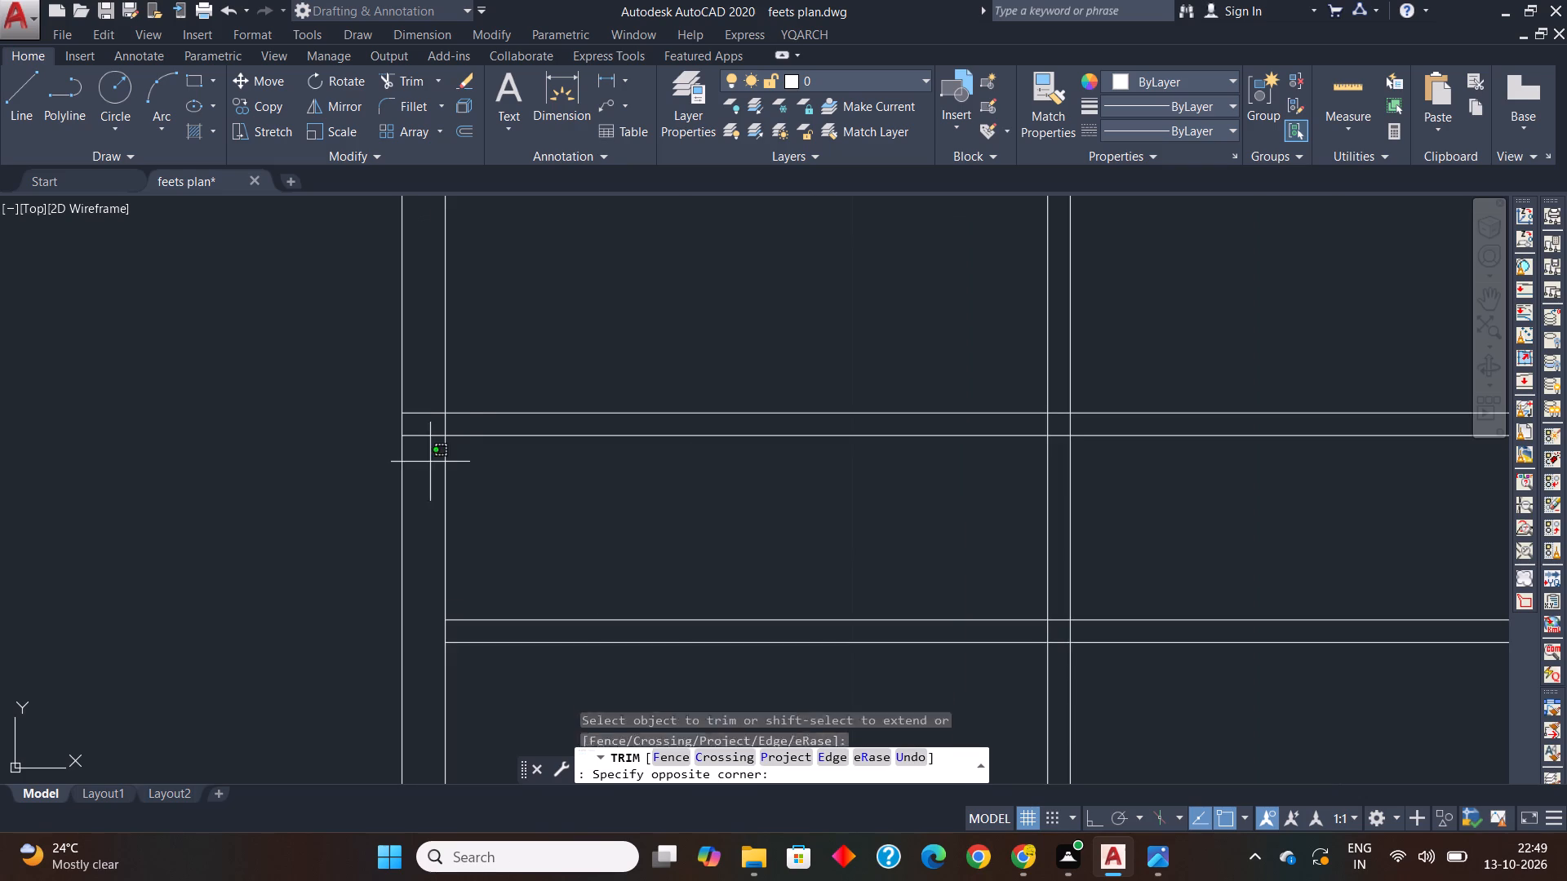
left_click(420, 379)
Compare the wall crossings around the kitchen partition with the "new meters plan" reference image.
scroll(464, 494, "down", 3)
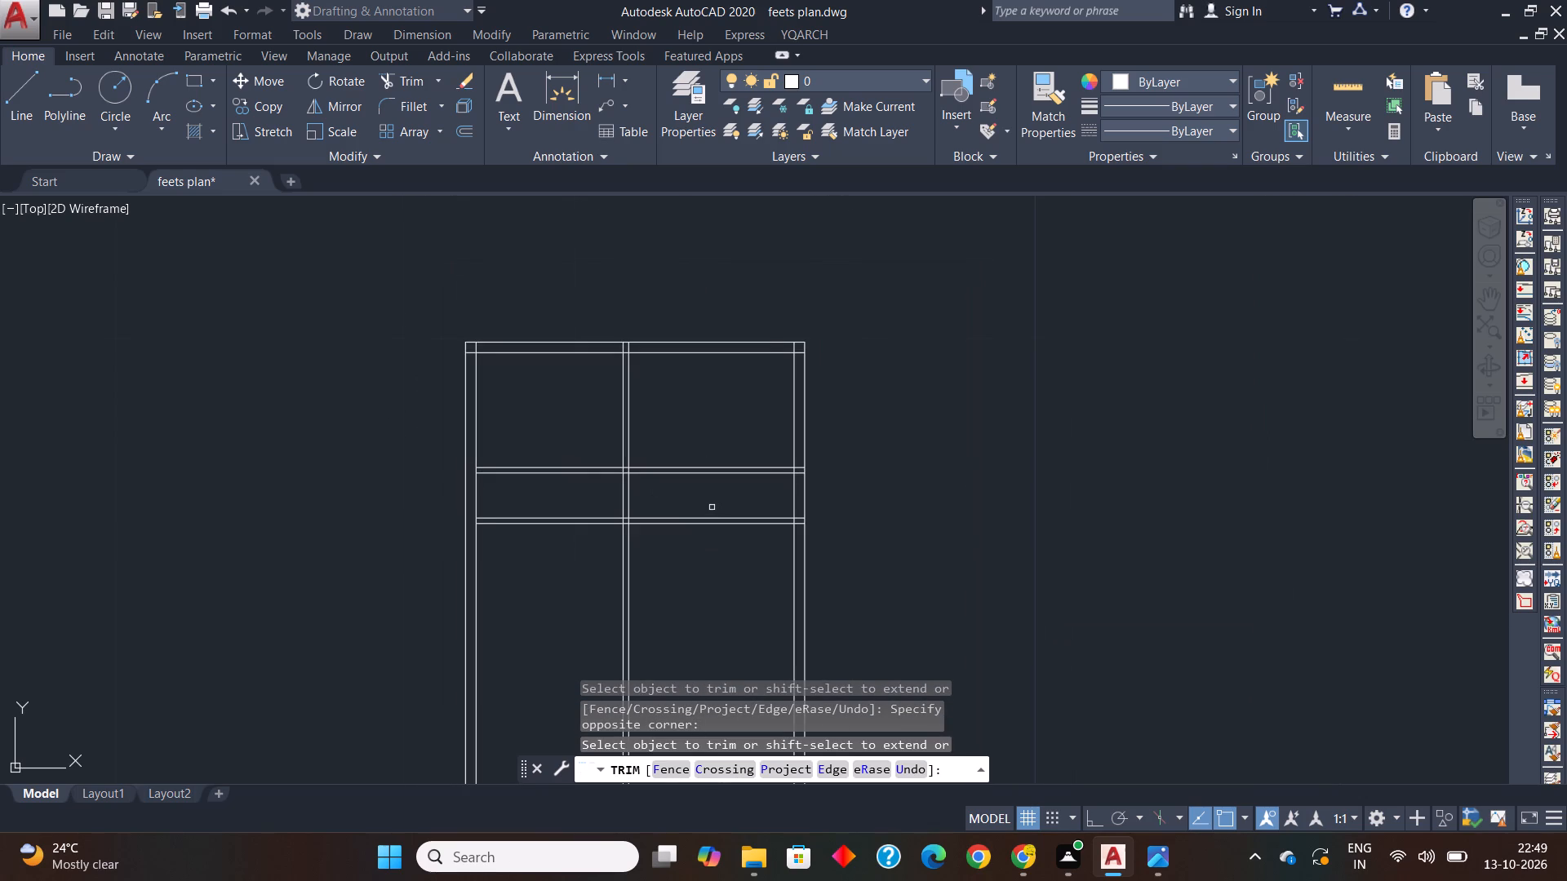
middle_click_drag(709, 507, 633, 510)
scroll(549, 477, "up", 2)
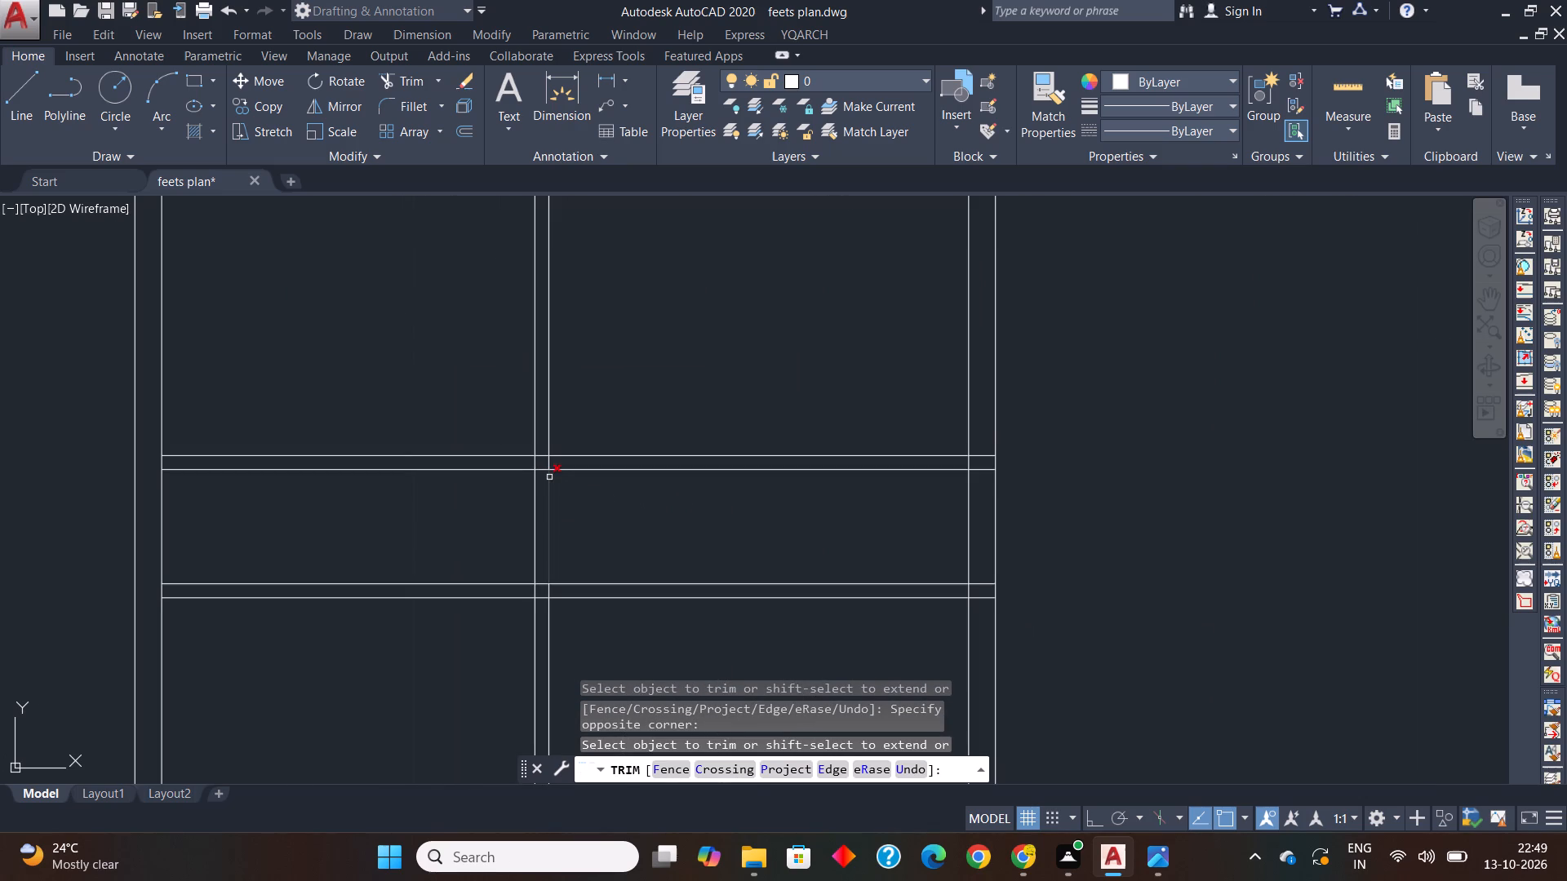
scroll(711, 532, "down", 1)
middle_click_drag(673, 534, 676, 520)
left_click(1151, 856)
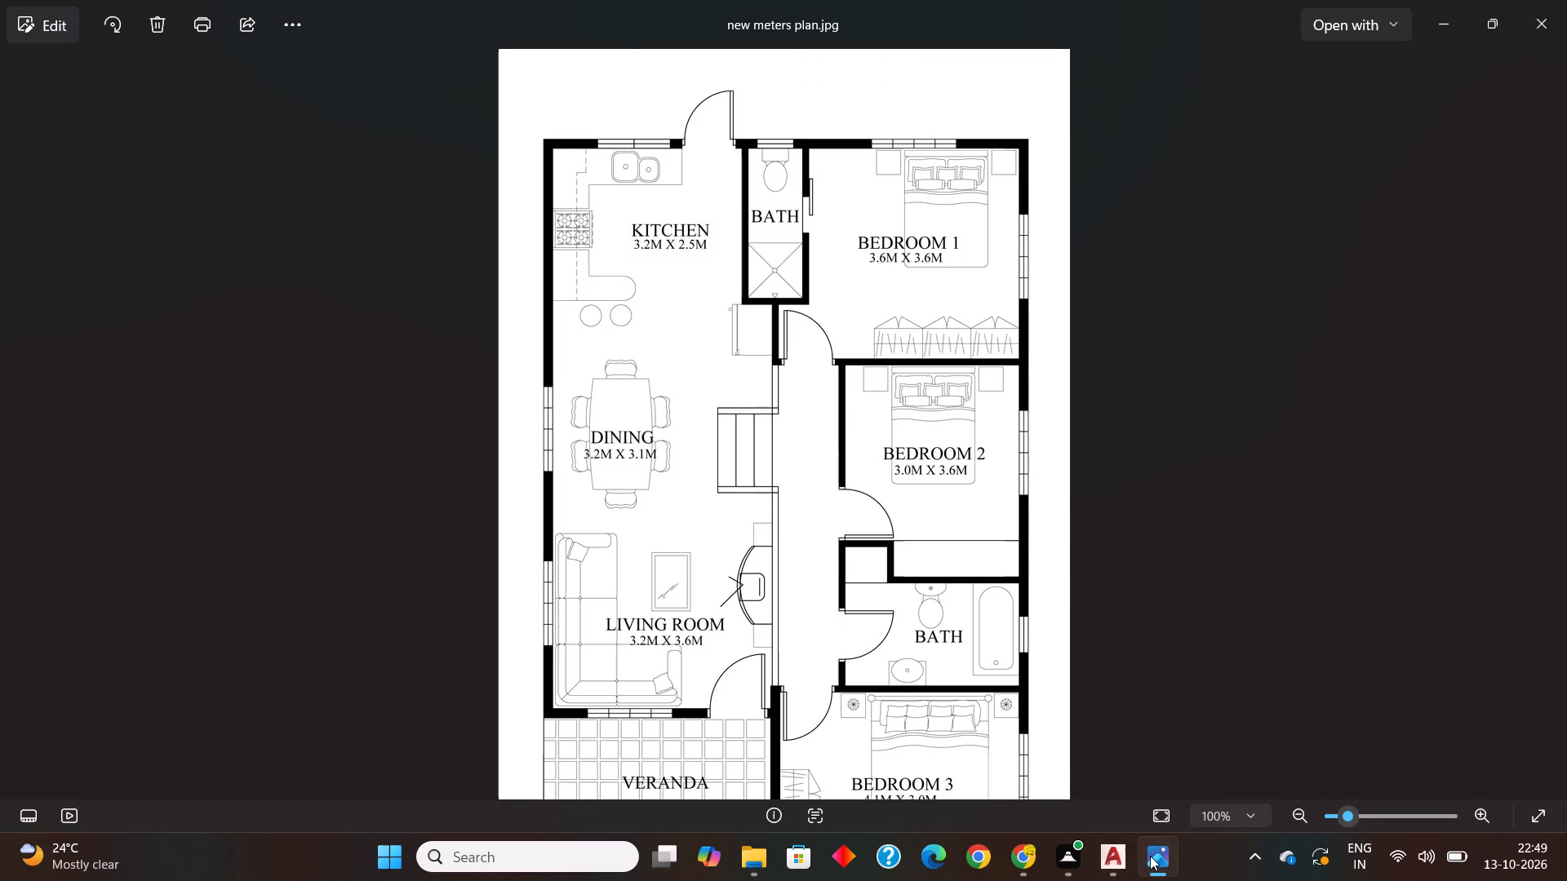
left_click(1112, 858)
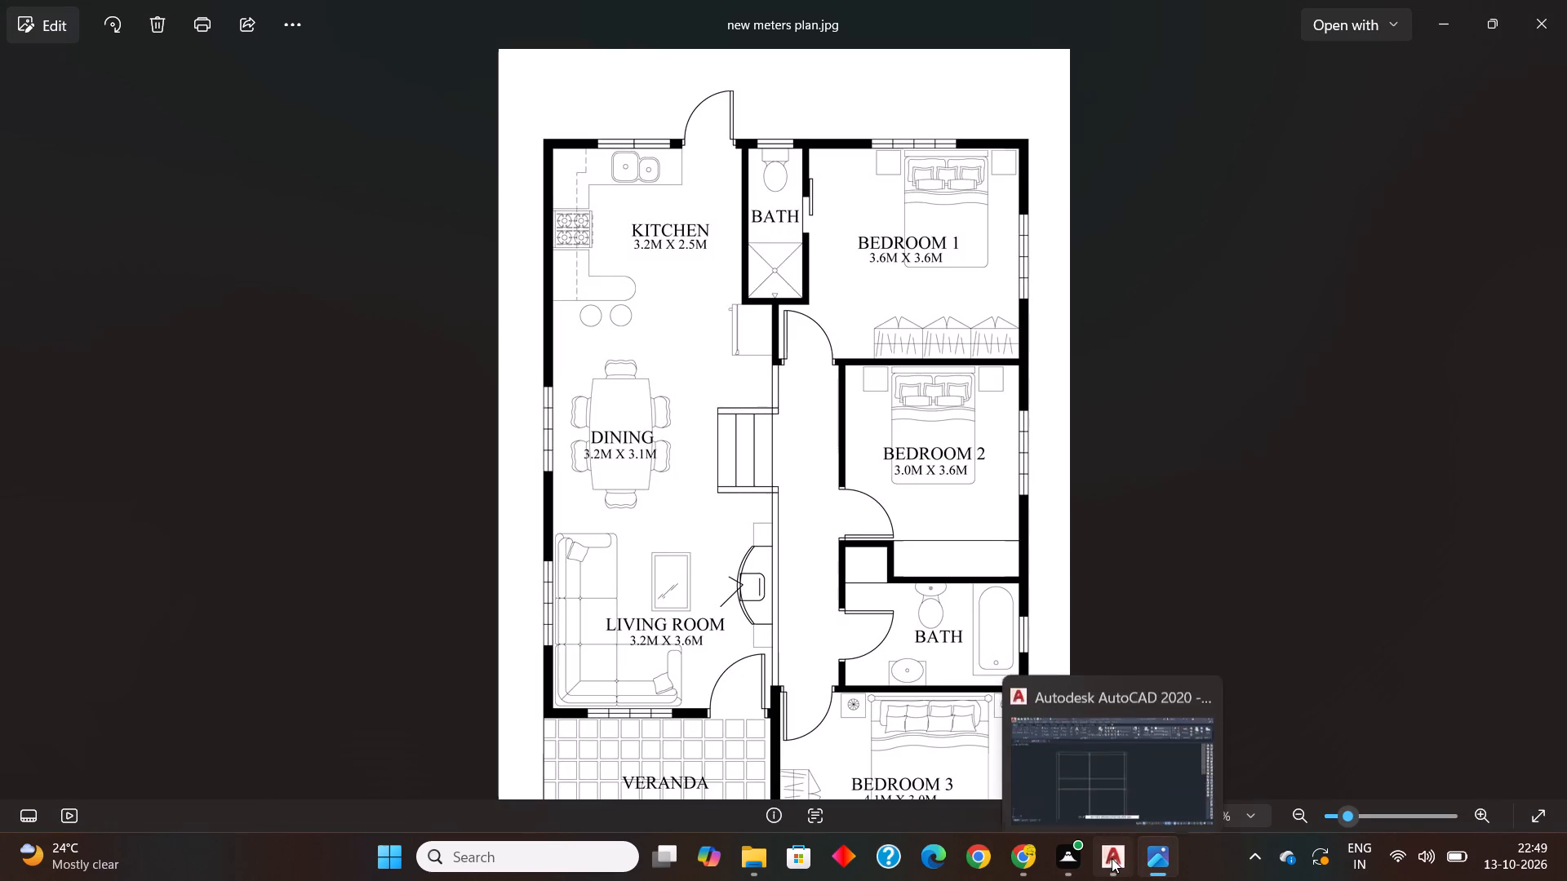
scroll(585, 494, "up", 1)
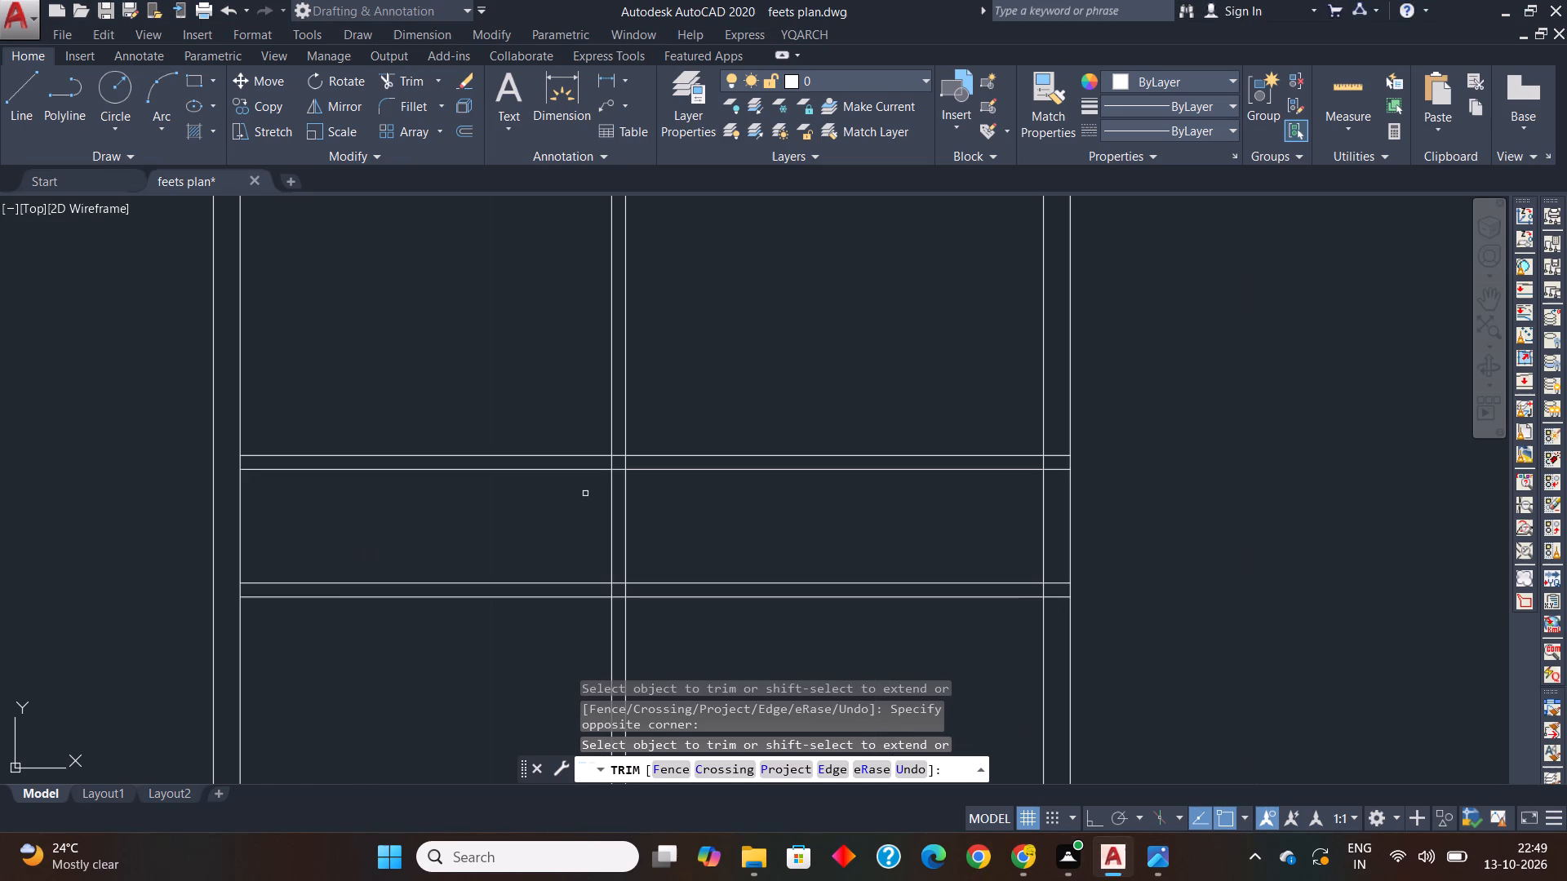
Trim the central vertical partition's line pair where it crosses the top wall's thickness.
middle_click_drag(585, 494, 649, 564)
scroll(649, 556, "down", 1)
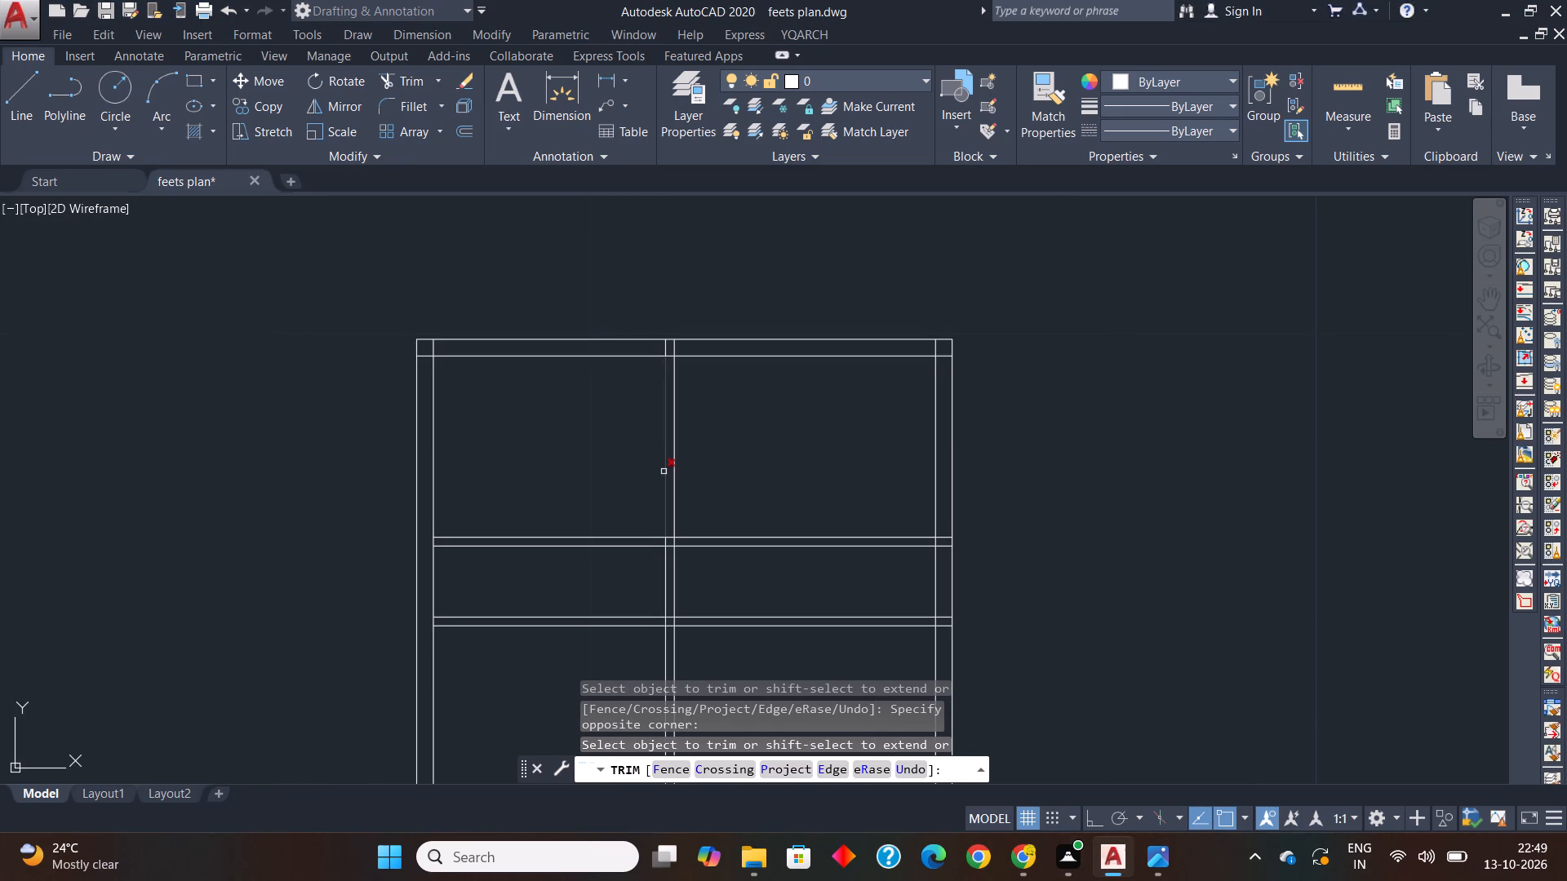
middle_click_drag(664, 471, 666, 416)
scroll(678, 286, "up", 2)
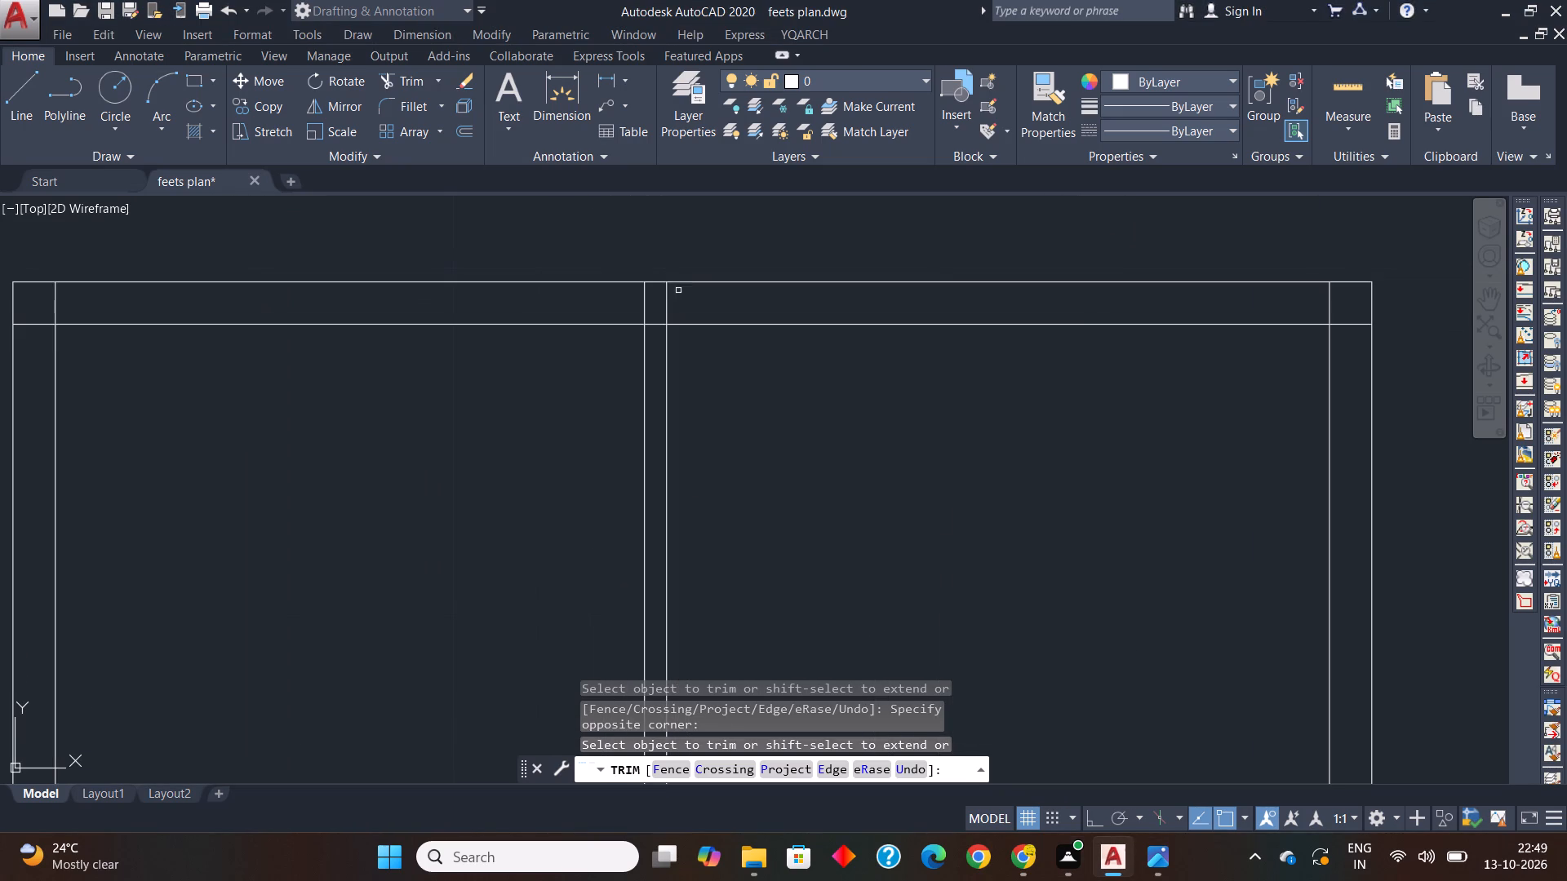
left_click(679, 290)
left_click(633, 310)
scroll(656, 295, "down", 2)
middle_click_drag(692, 443, 704, 416)
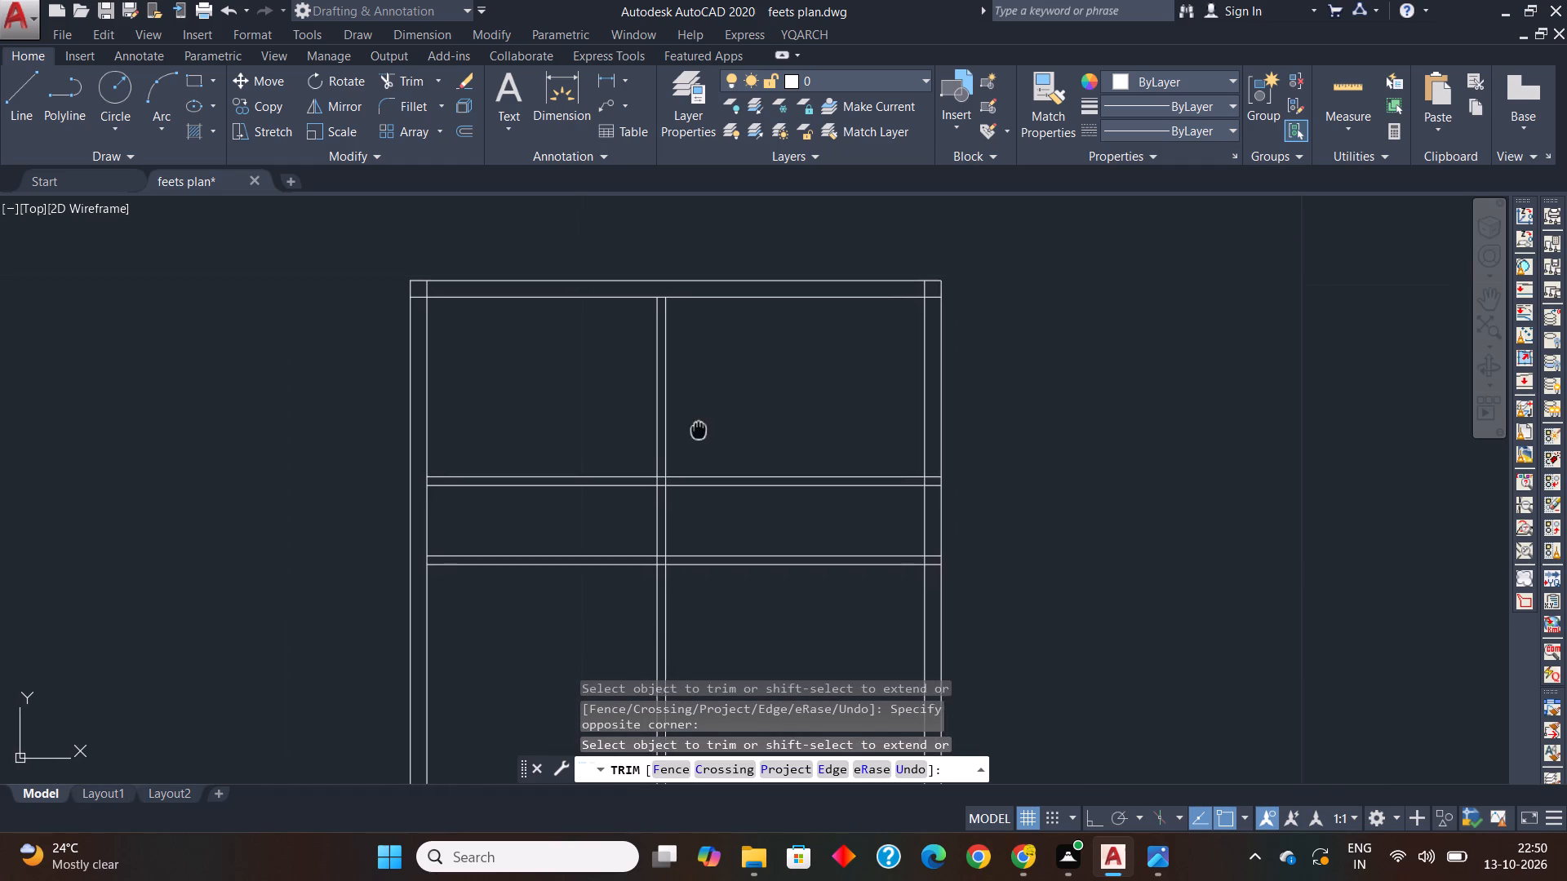
middle_click_drag(704, 416, 726, 382)
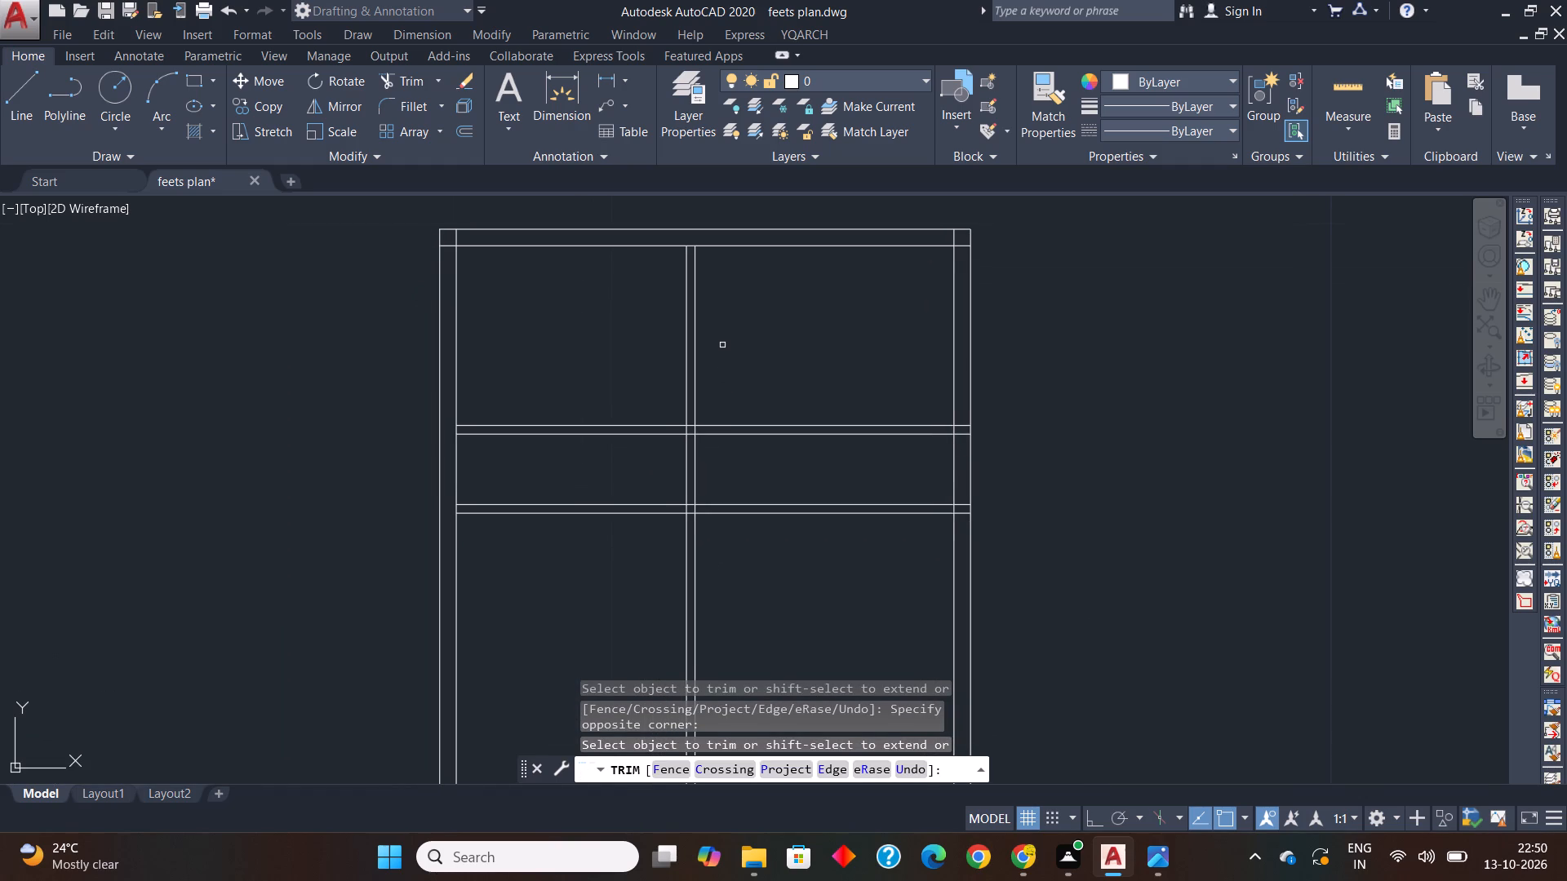
key("Escape")
key("Escape")
key("Escape")
key("Escape")
key("Escape")
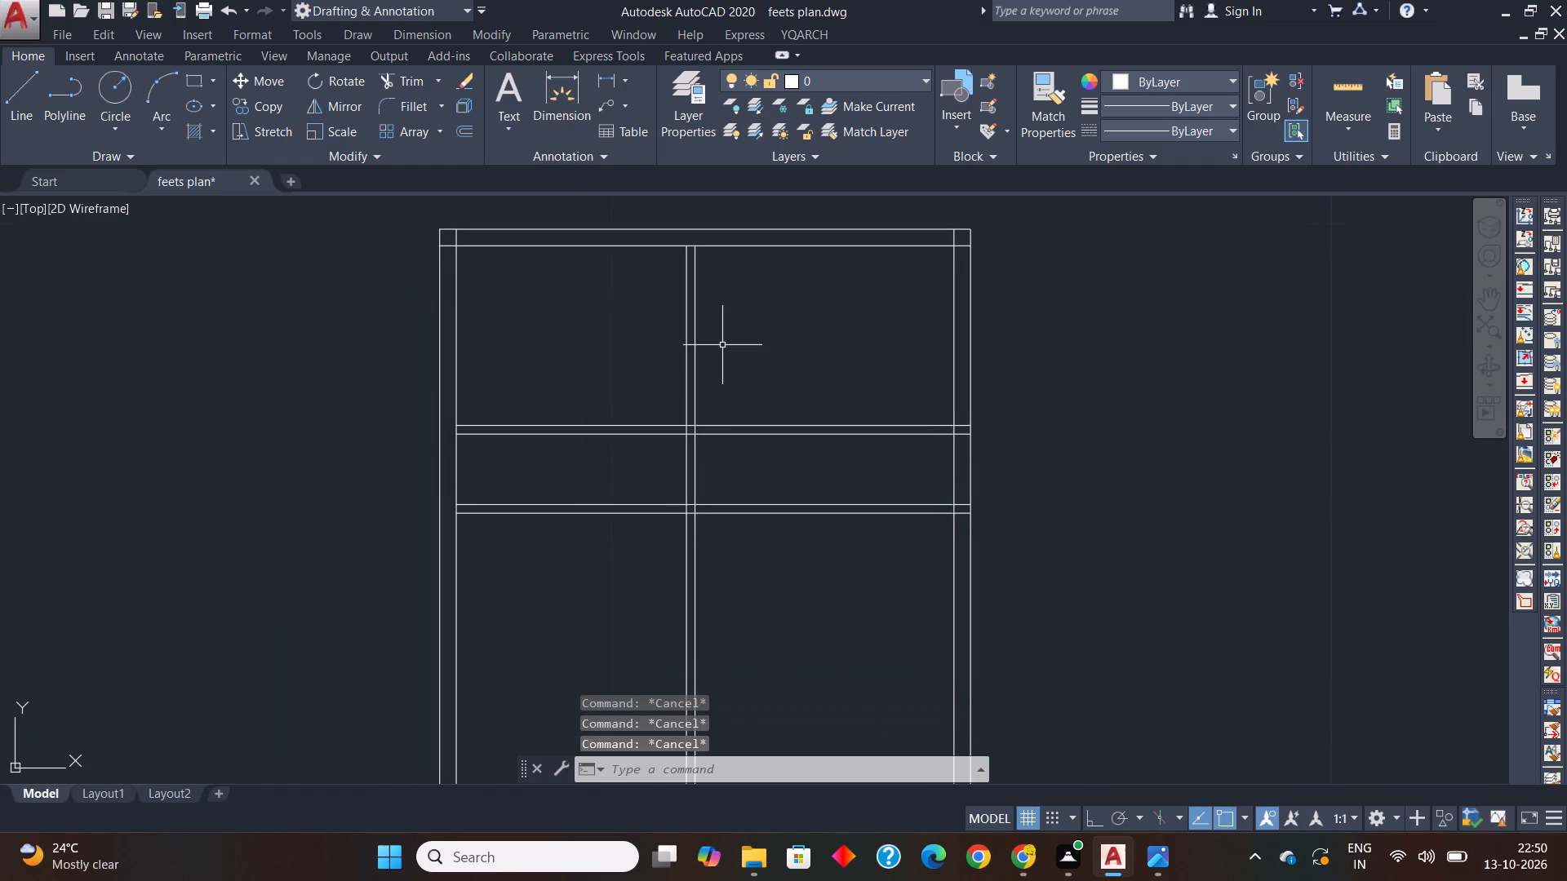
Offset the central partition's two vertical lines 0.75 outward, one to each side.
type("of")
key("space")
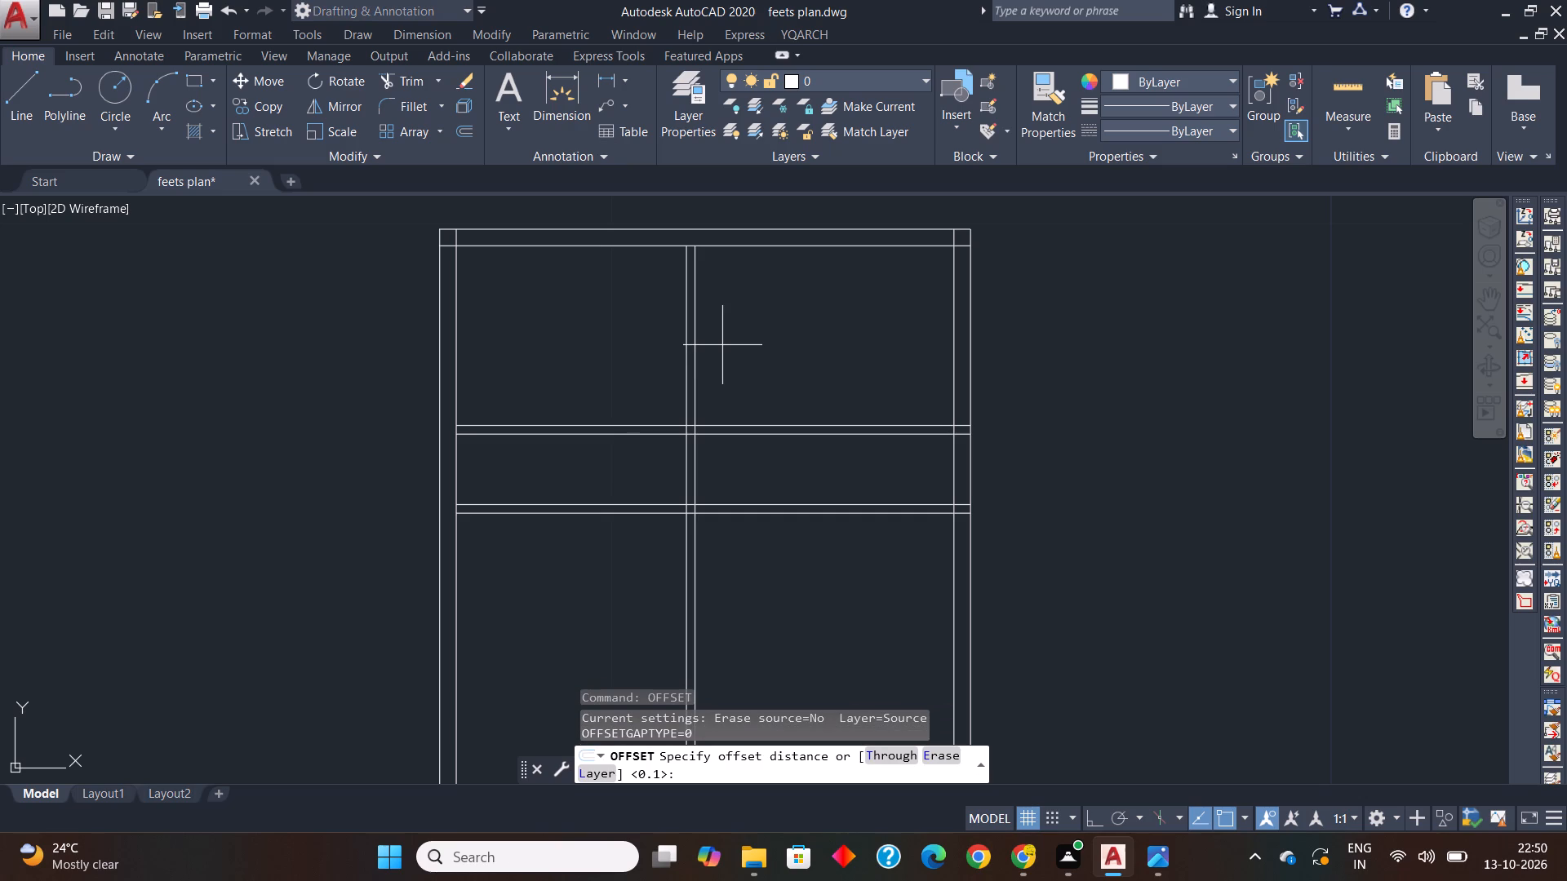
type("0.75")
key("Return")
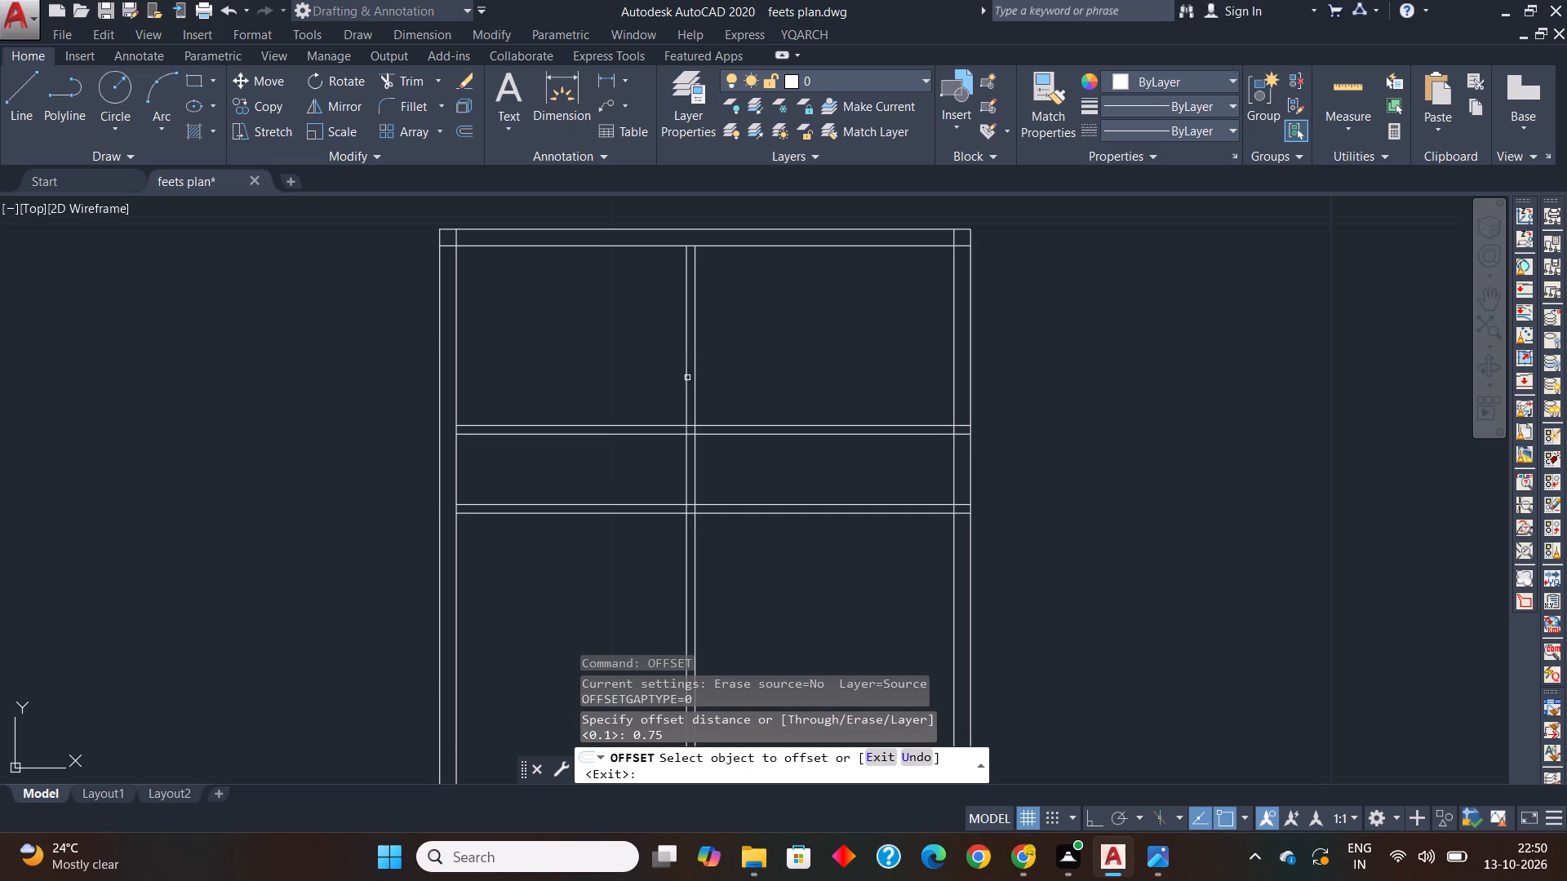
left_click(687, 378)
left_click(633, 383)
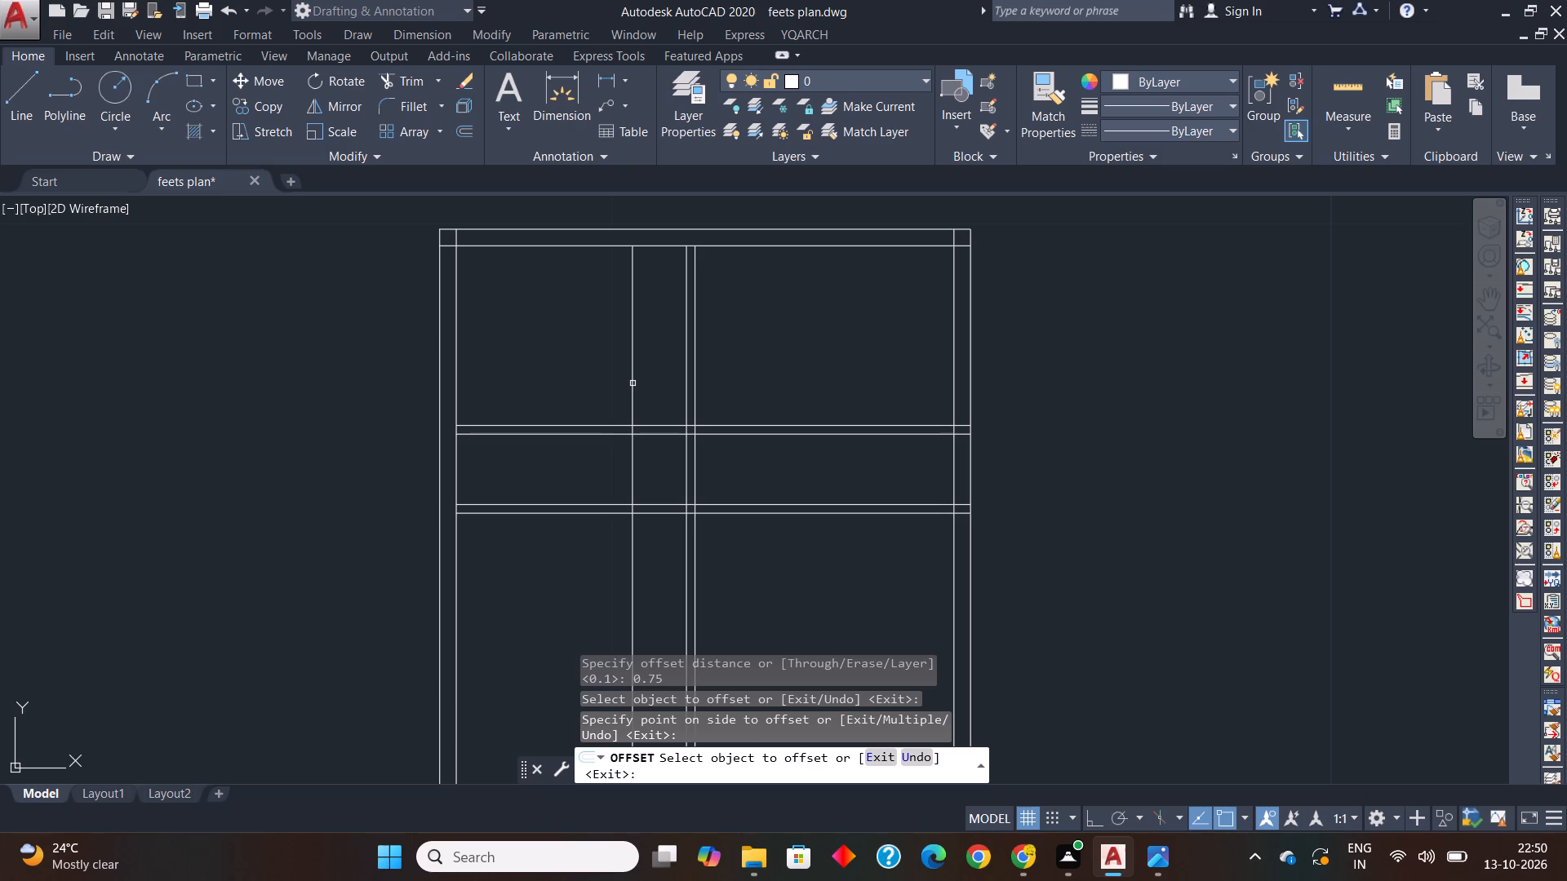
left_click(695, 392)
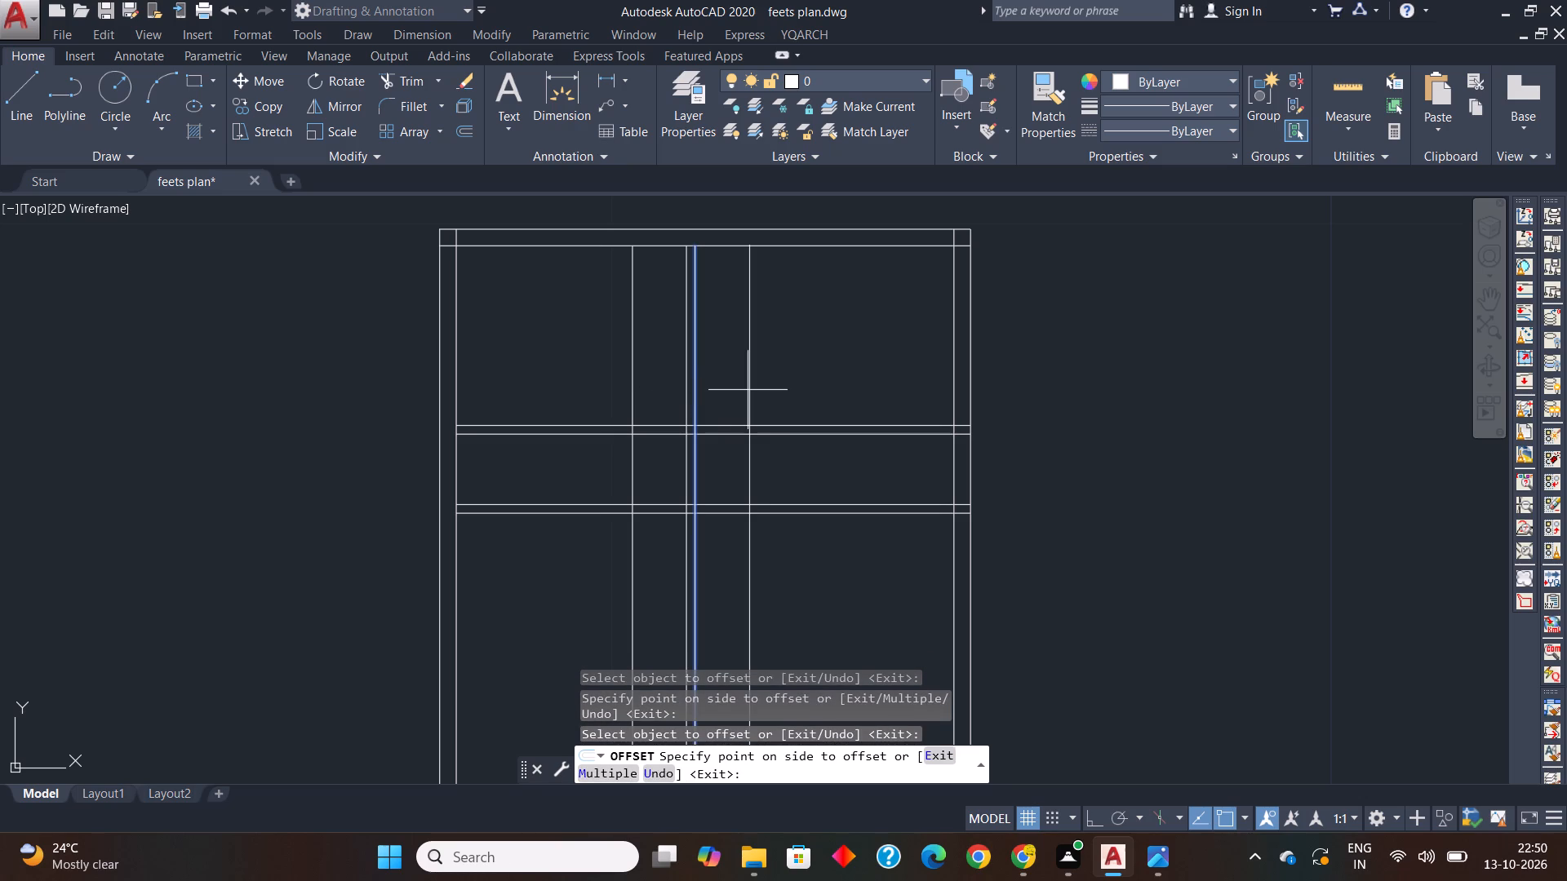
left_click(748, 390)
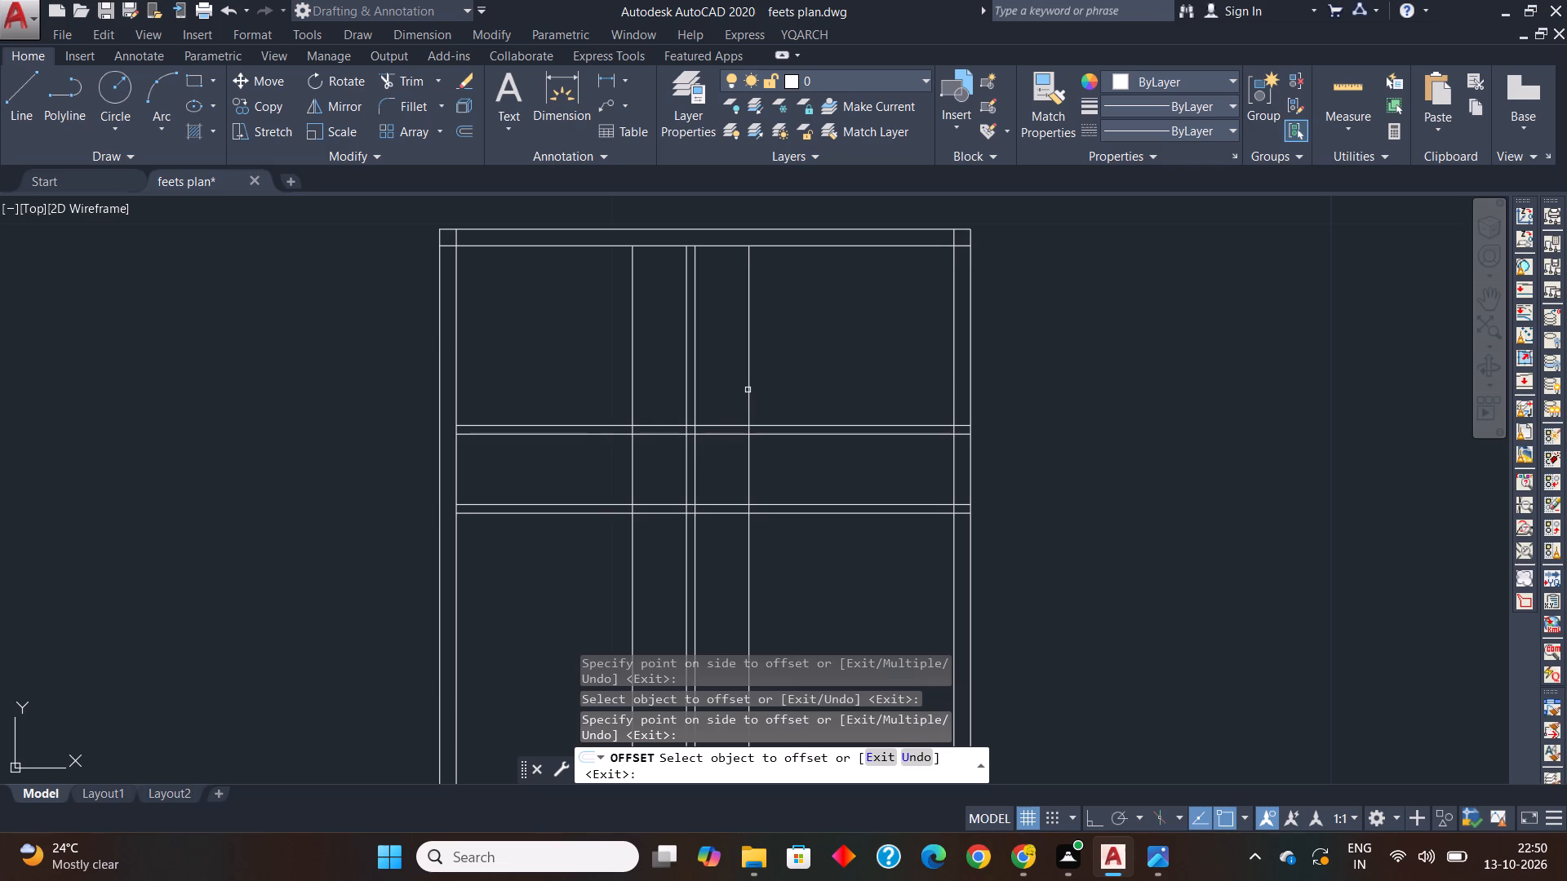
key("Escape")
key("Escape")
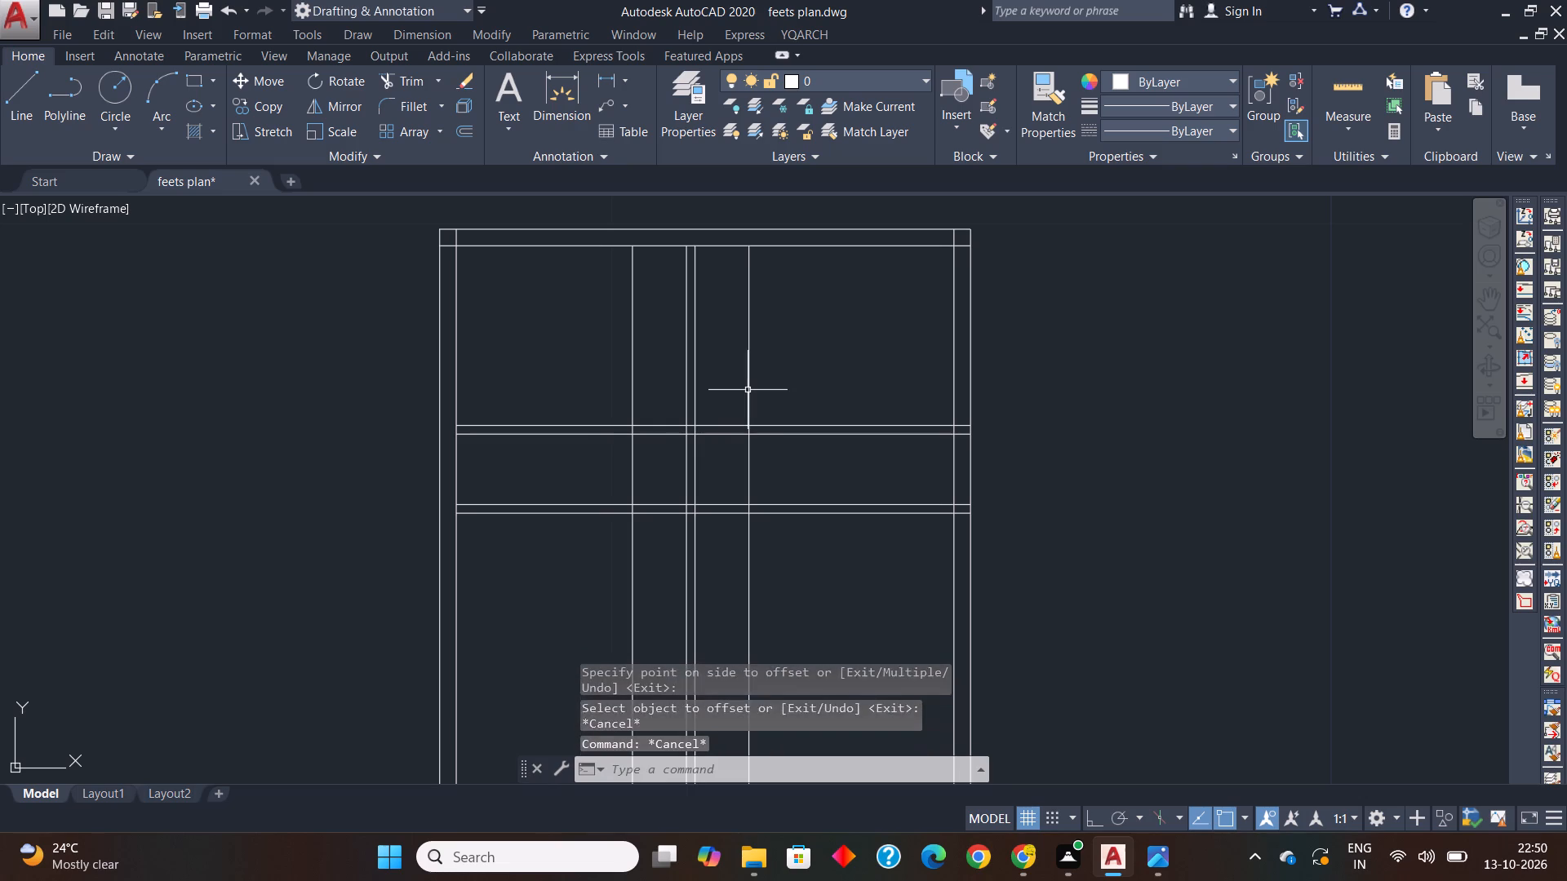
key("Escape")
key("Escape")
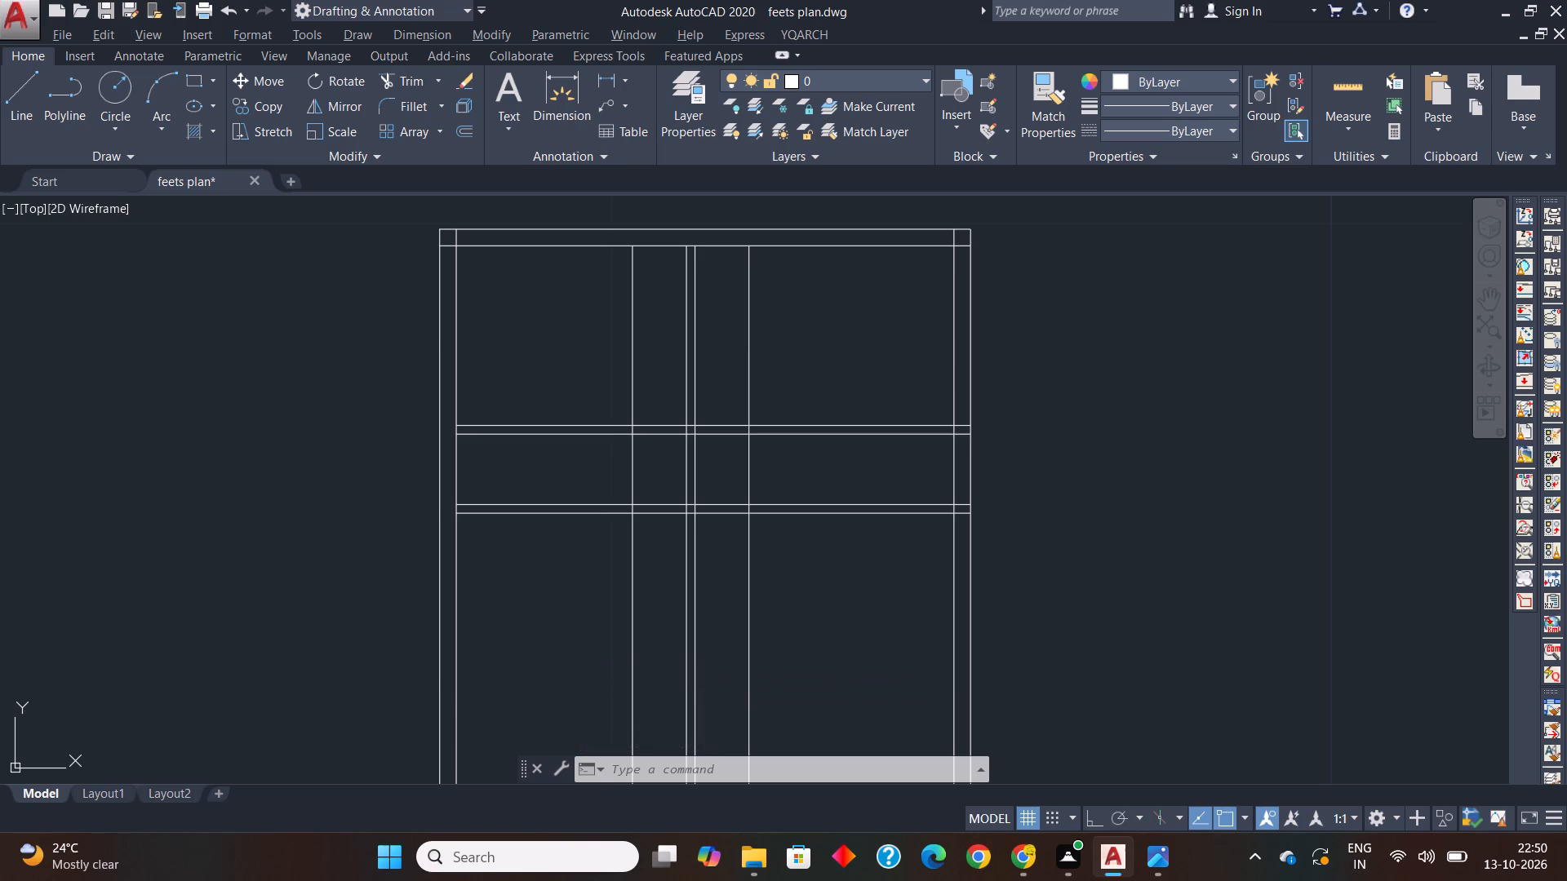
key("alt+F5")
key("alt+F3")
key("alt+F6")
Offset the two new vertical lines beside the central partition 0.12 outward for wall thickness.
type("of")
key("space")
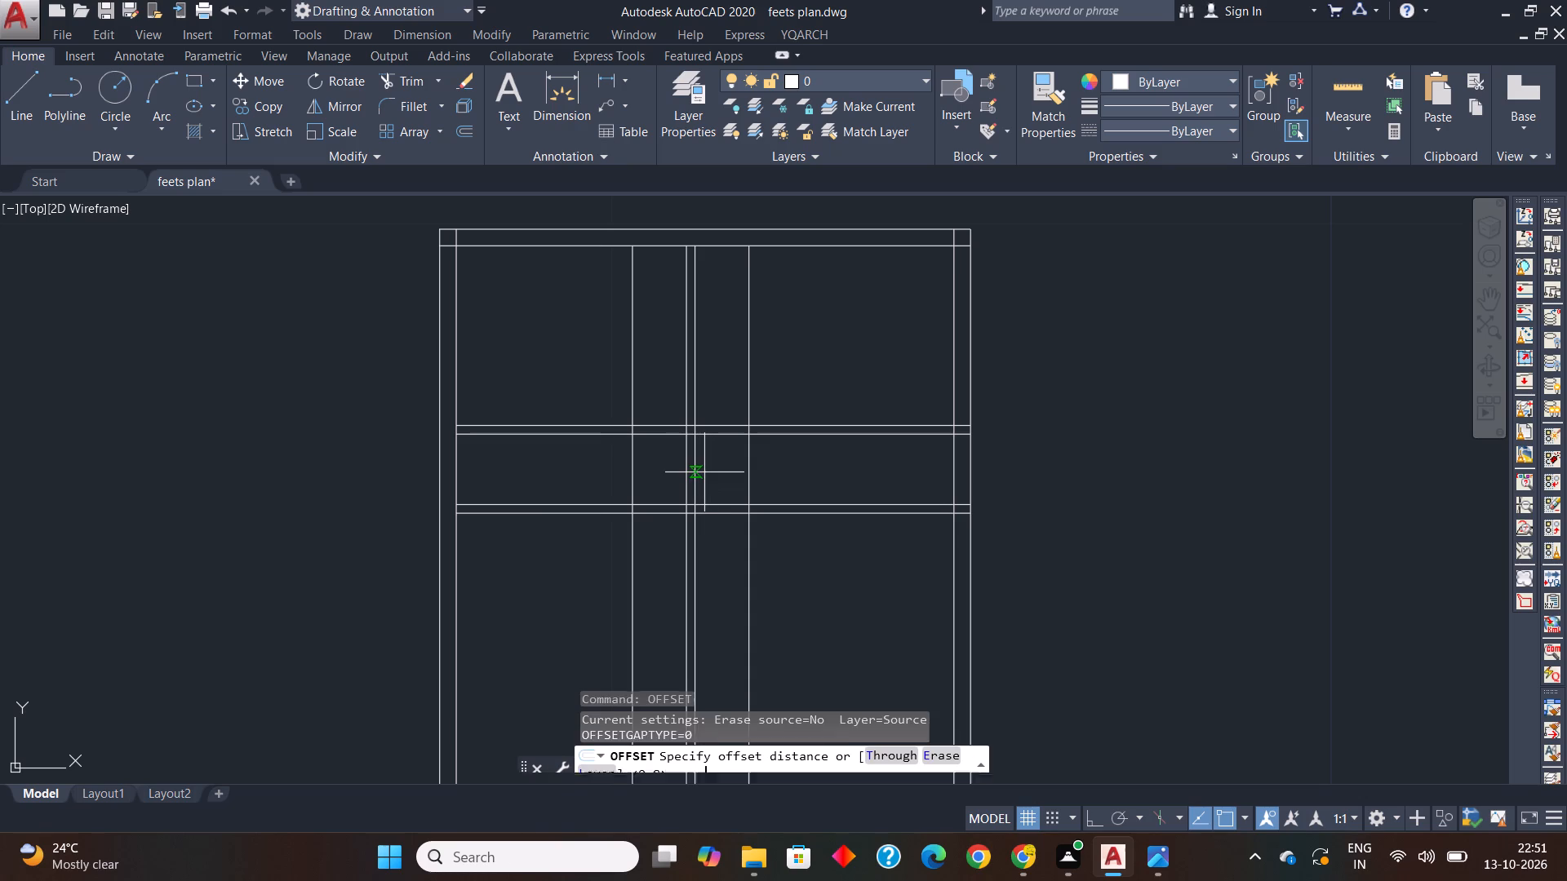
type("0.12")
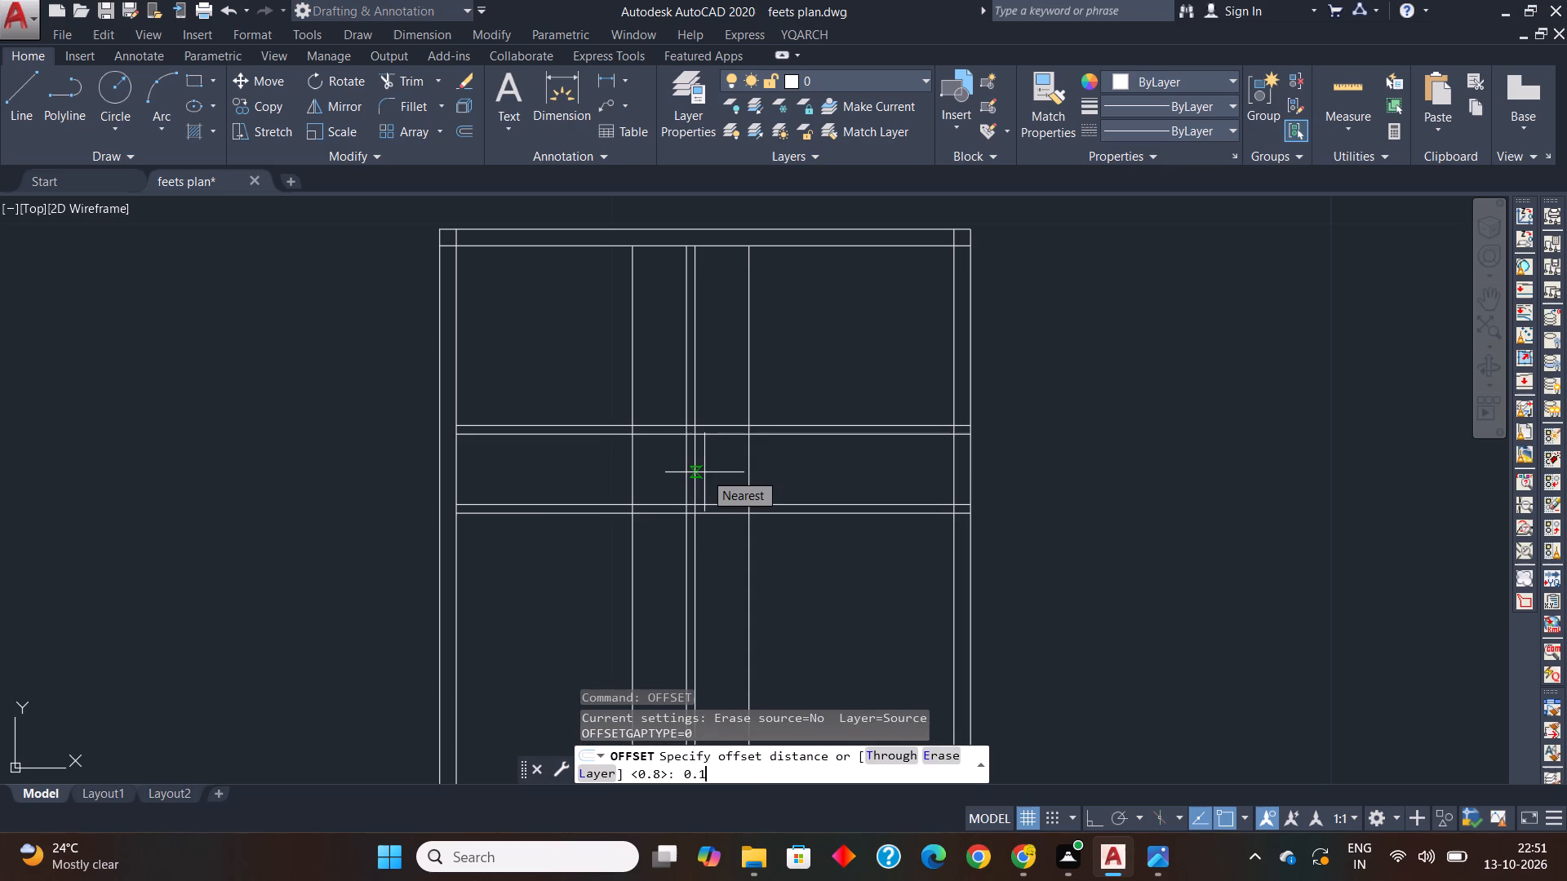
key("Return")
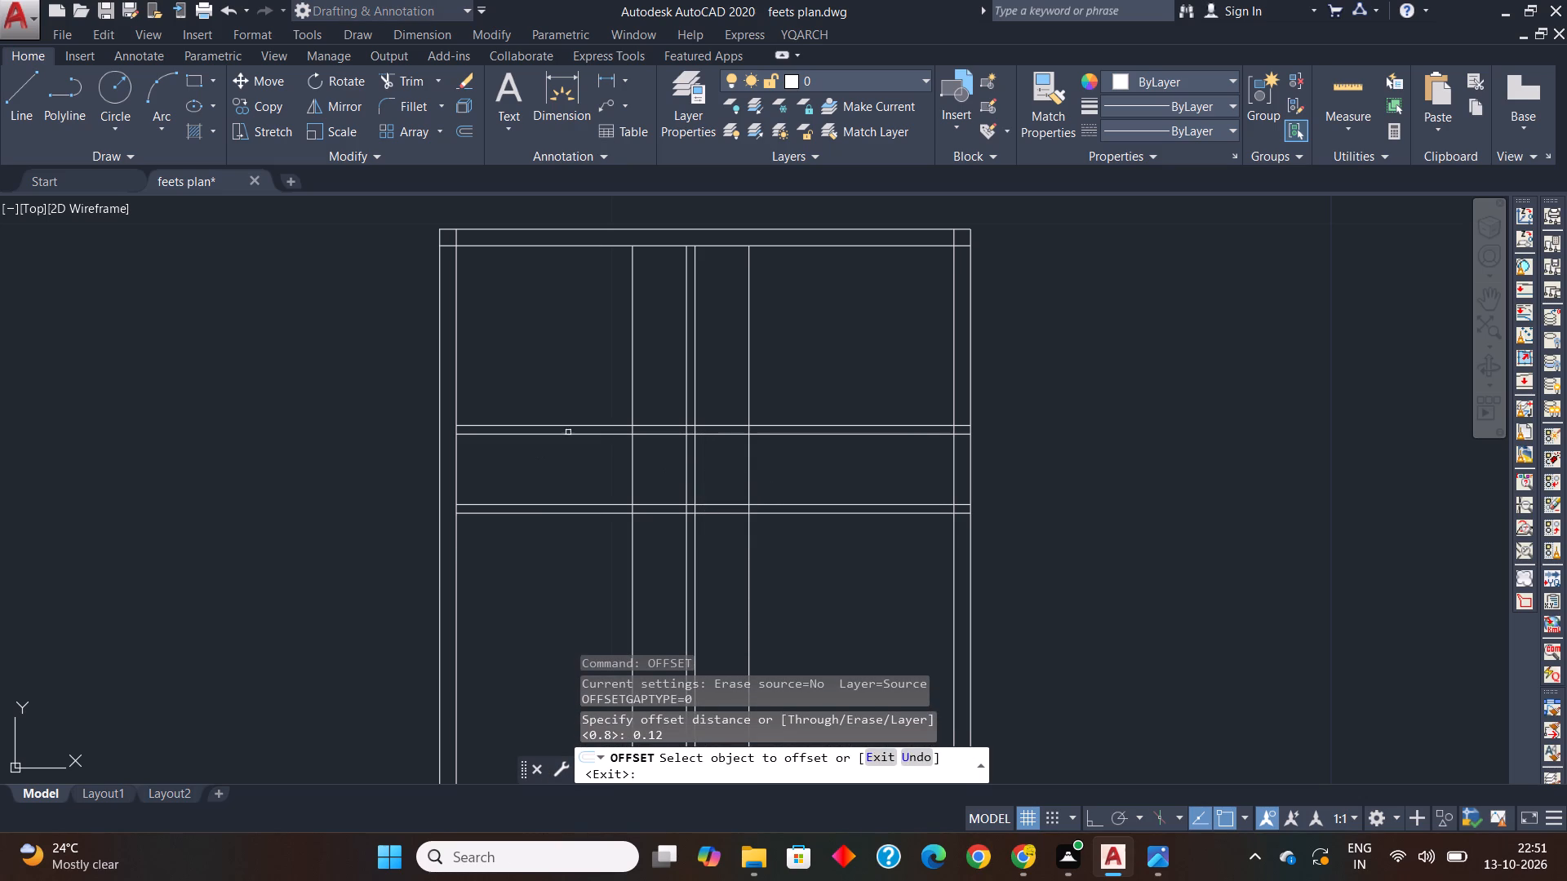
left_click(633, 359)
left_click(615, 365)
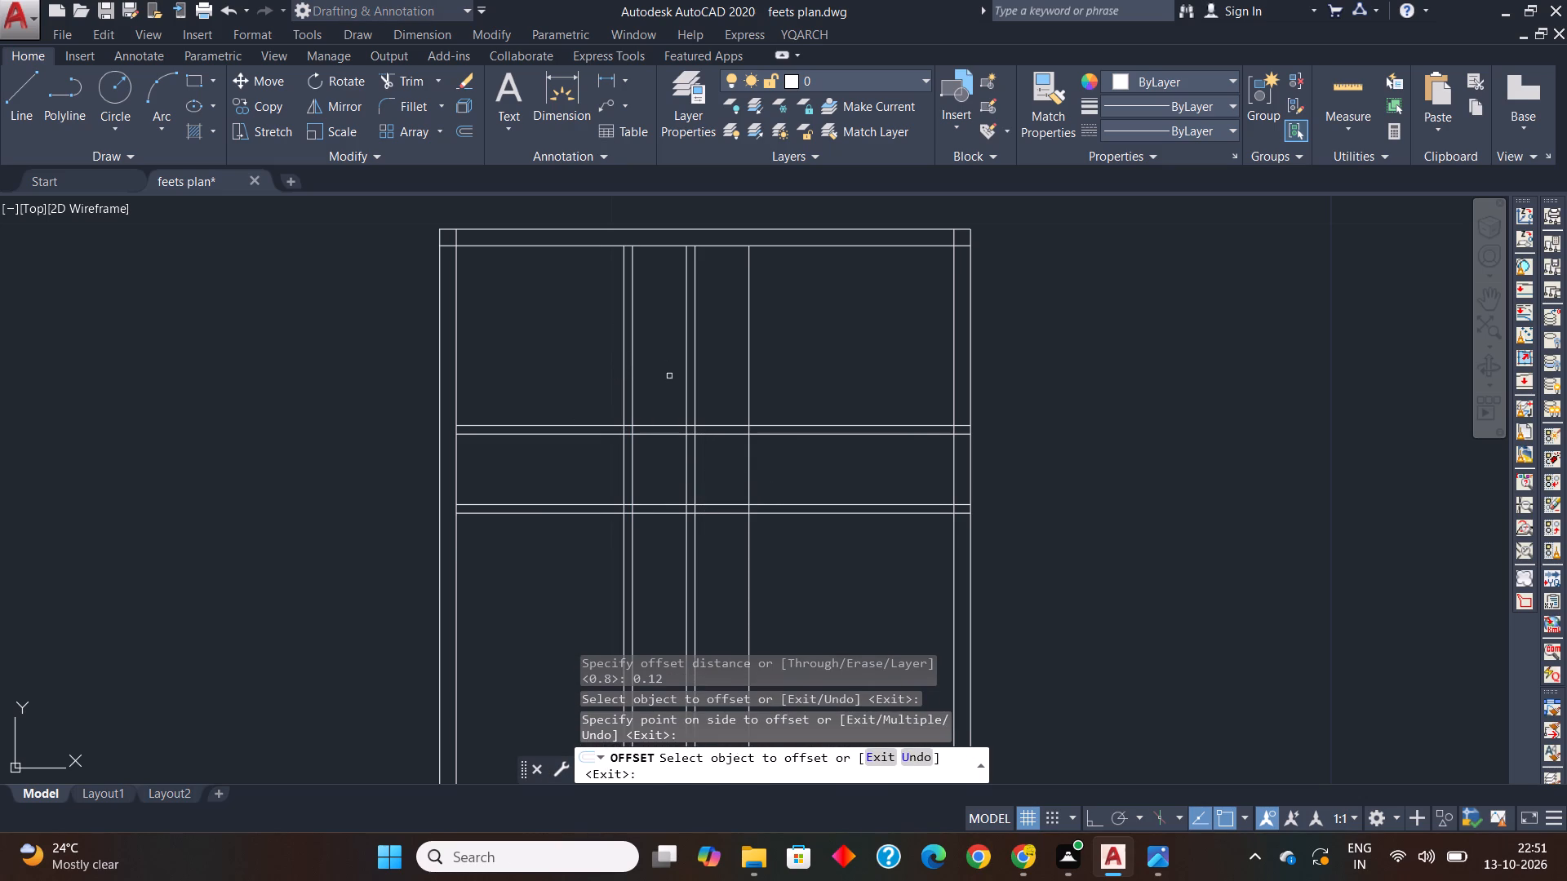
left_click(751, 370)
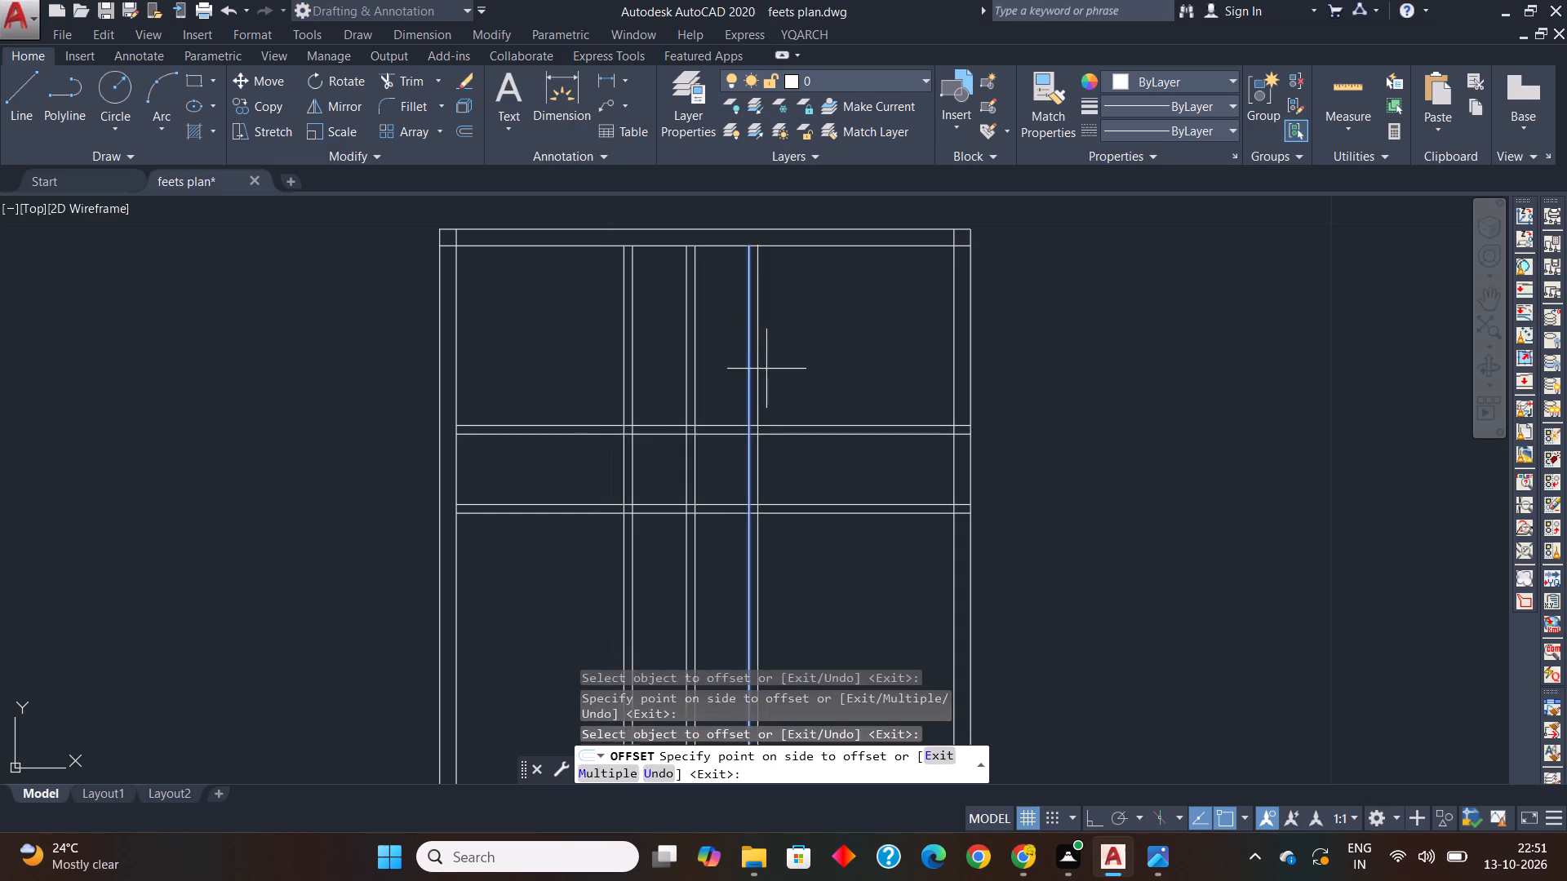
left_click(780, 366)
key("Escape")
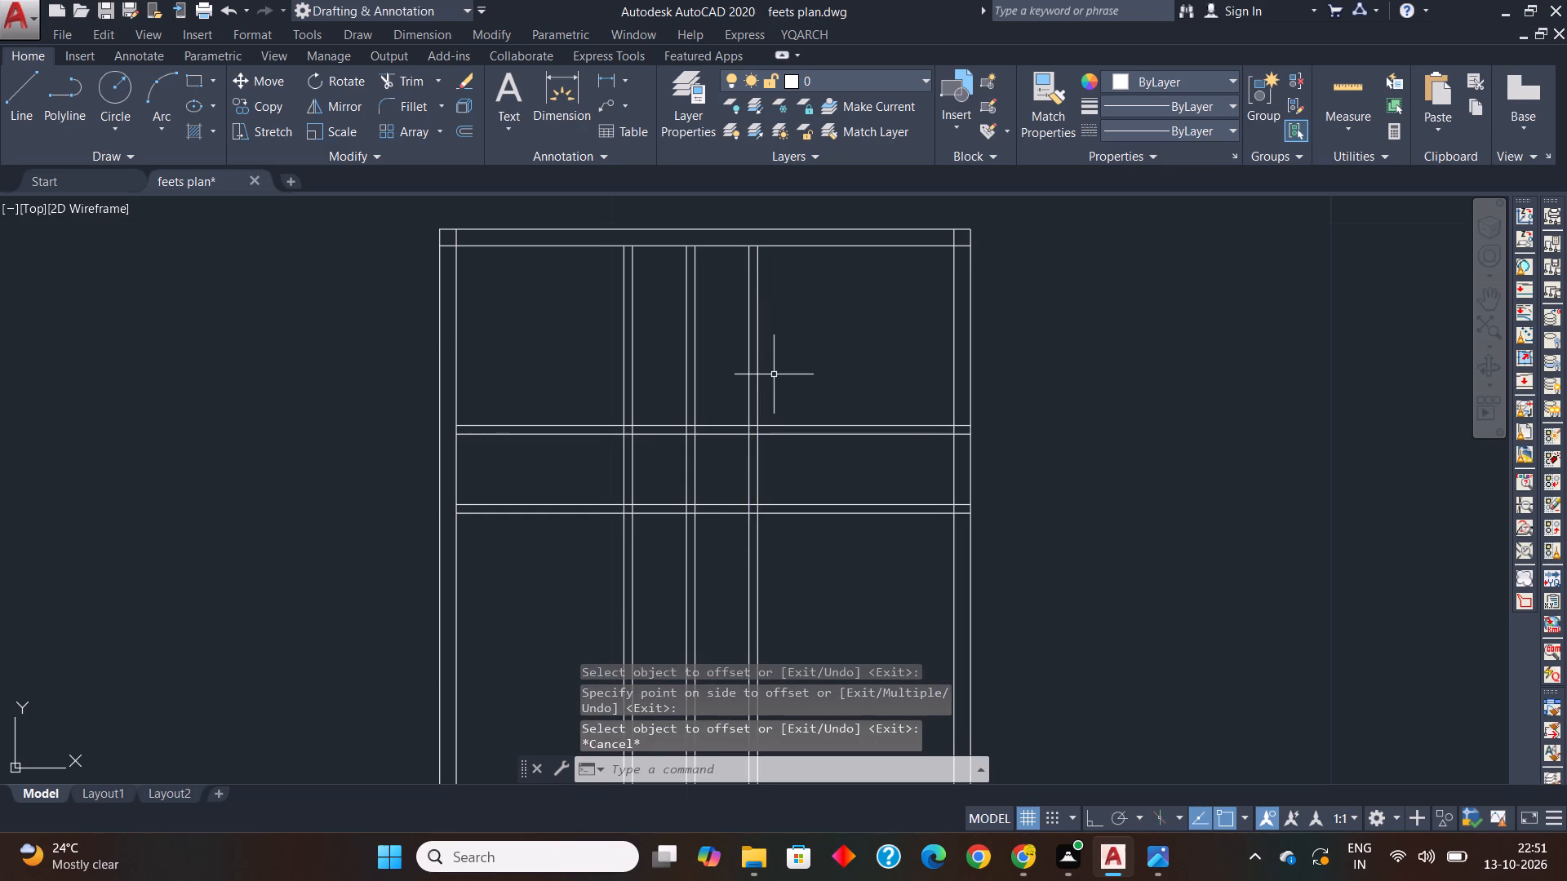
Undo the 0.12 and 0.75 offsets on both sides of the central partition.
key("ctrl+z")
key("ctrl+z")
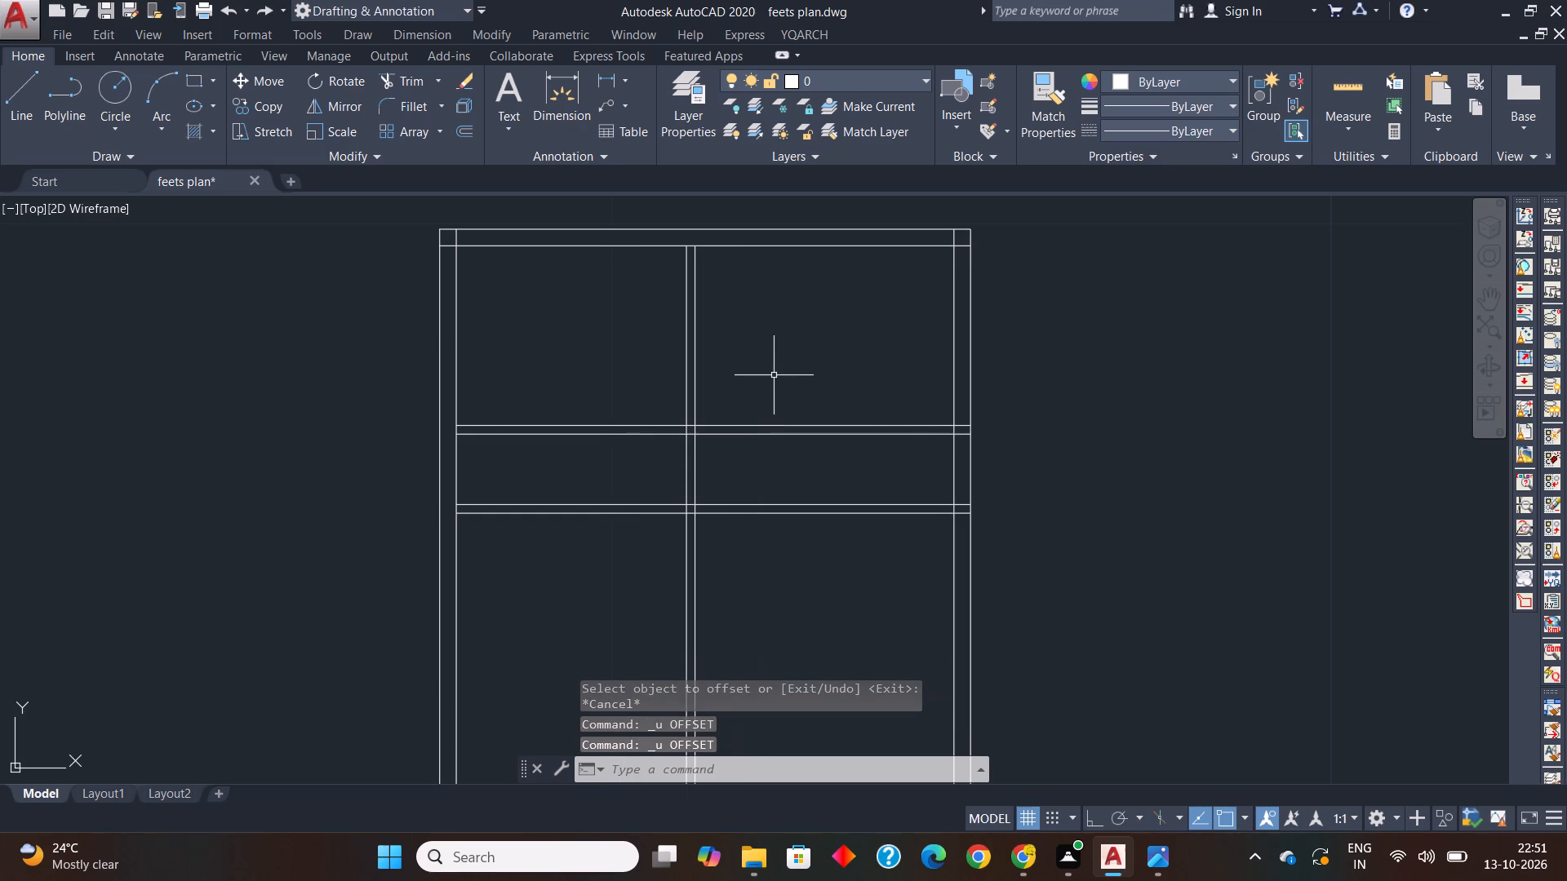
Offset the central partition's two vertical lines 0.5 outward, one to each side.
type("of")
key("space")
type("0.5")
key("Return")
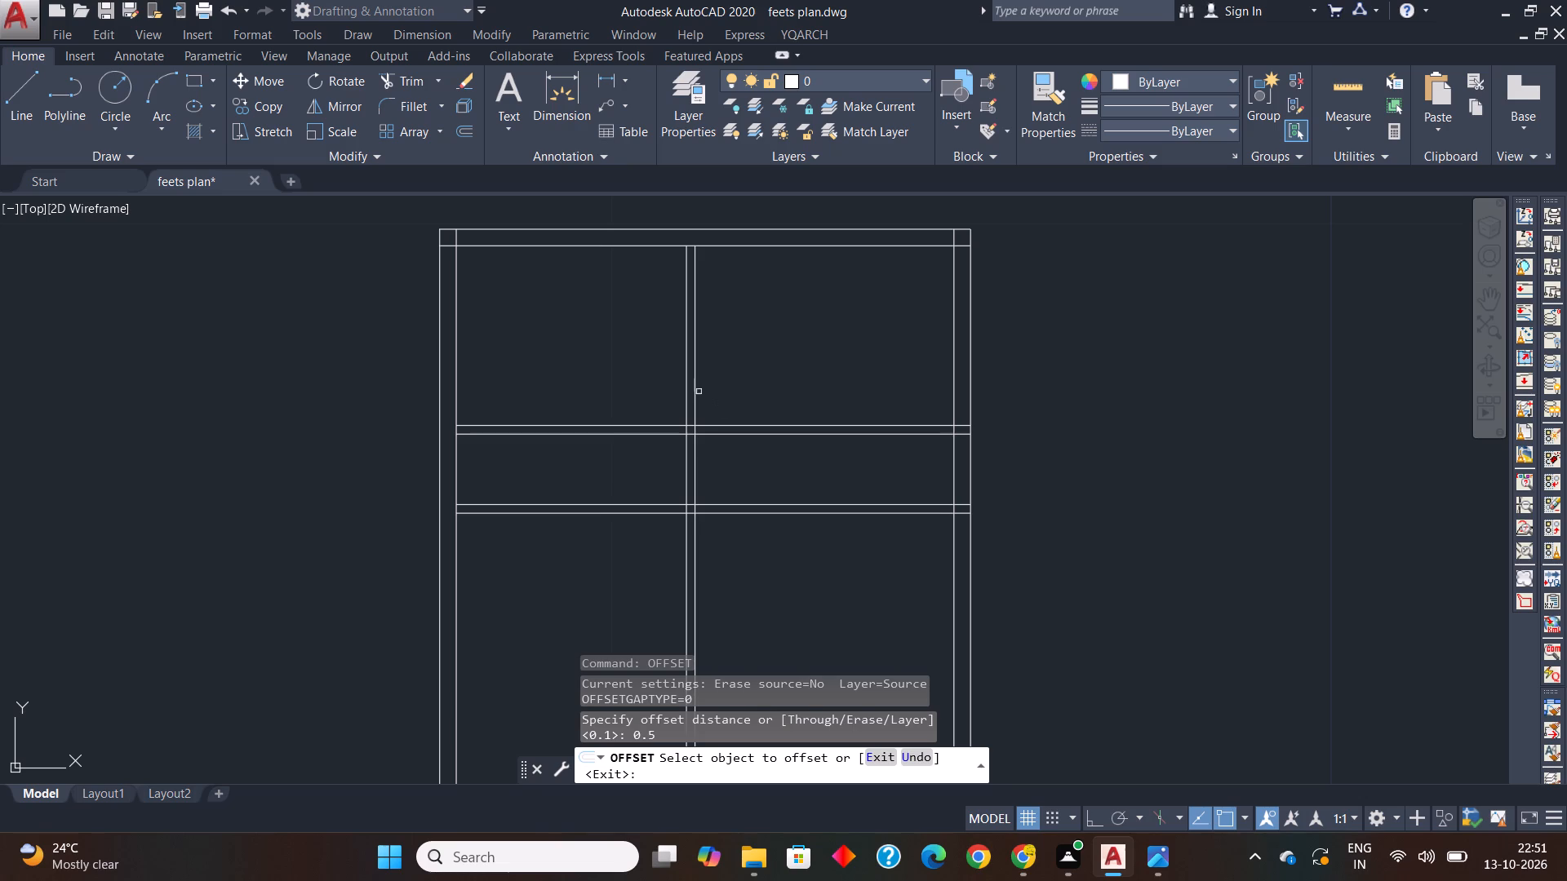
left_click(685, 382)
left_click(659, 382)
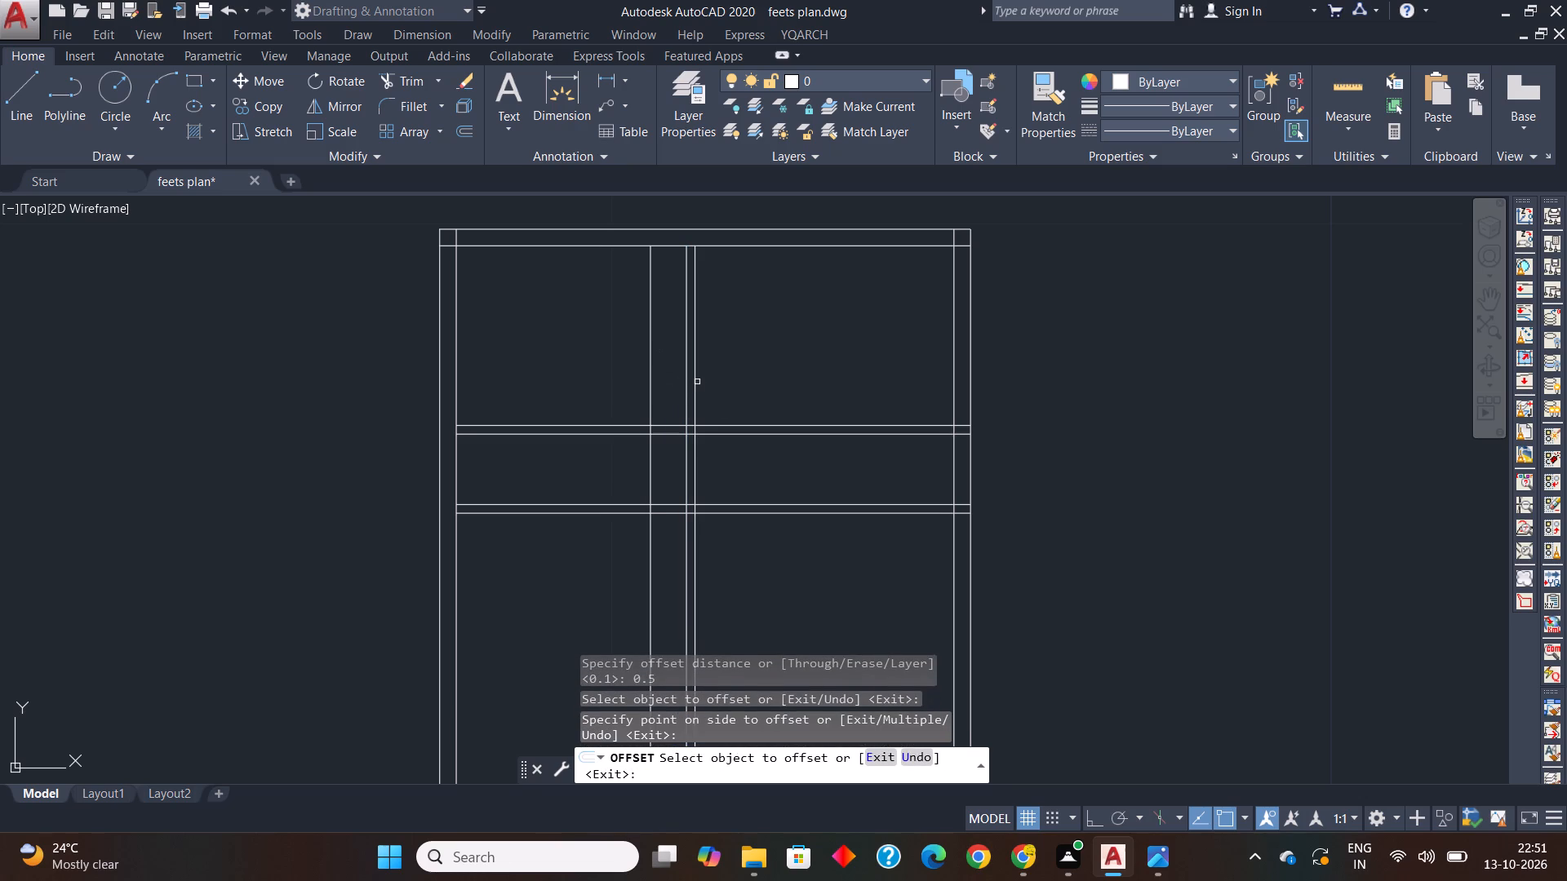
left_click(695, 382)
left_click(755, 369)
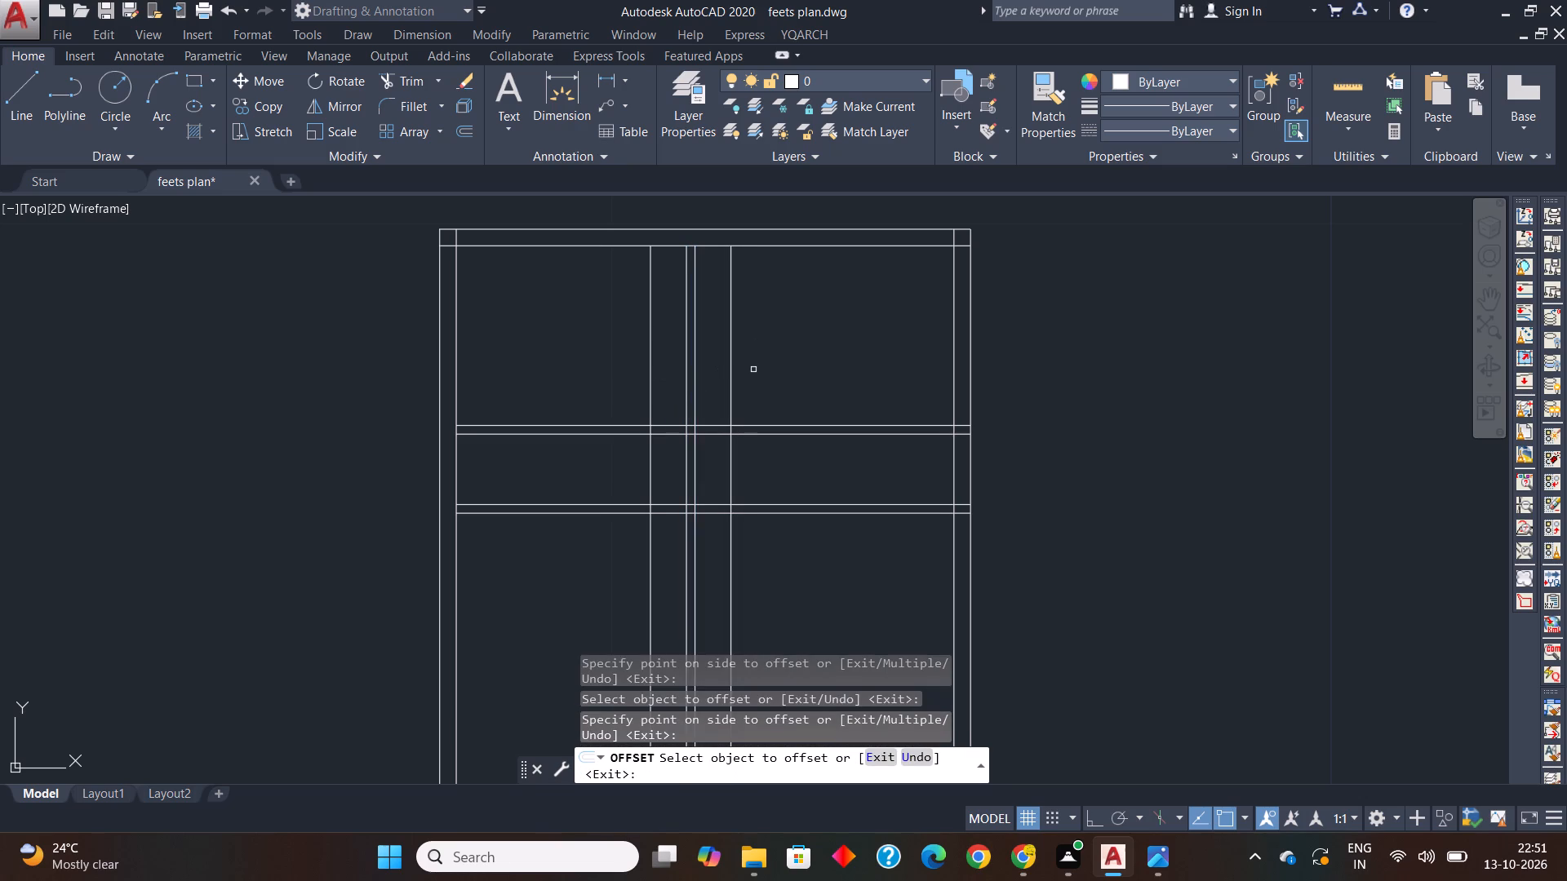
key("Escape")
key("Escape")
key("Escape")
key("Escape")
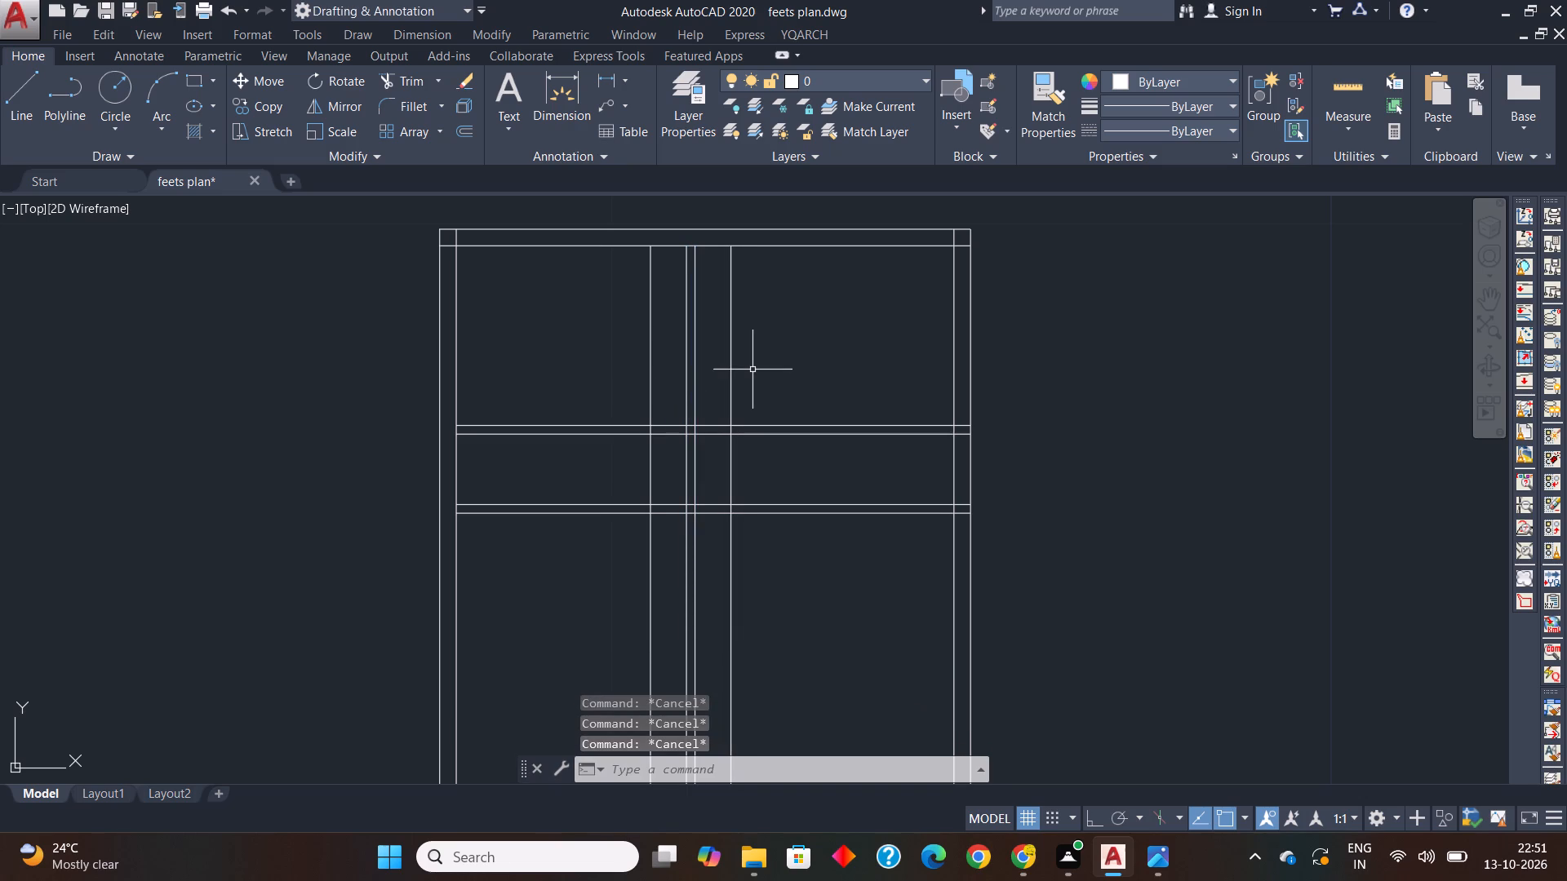
Offset the two new vertical lines beside the central partition 0.12 outward to give both walls their thickness.
key("space")
type("0.2")
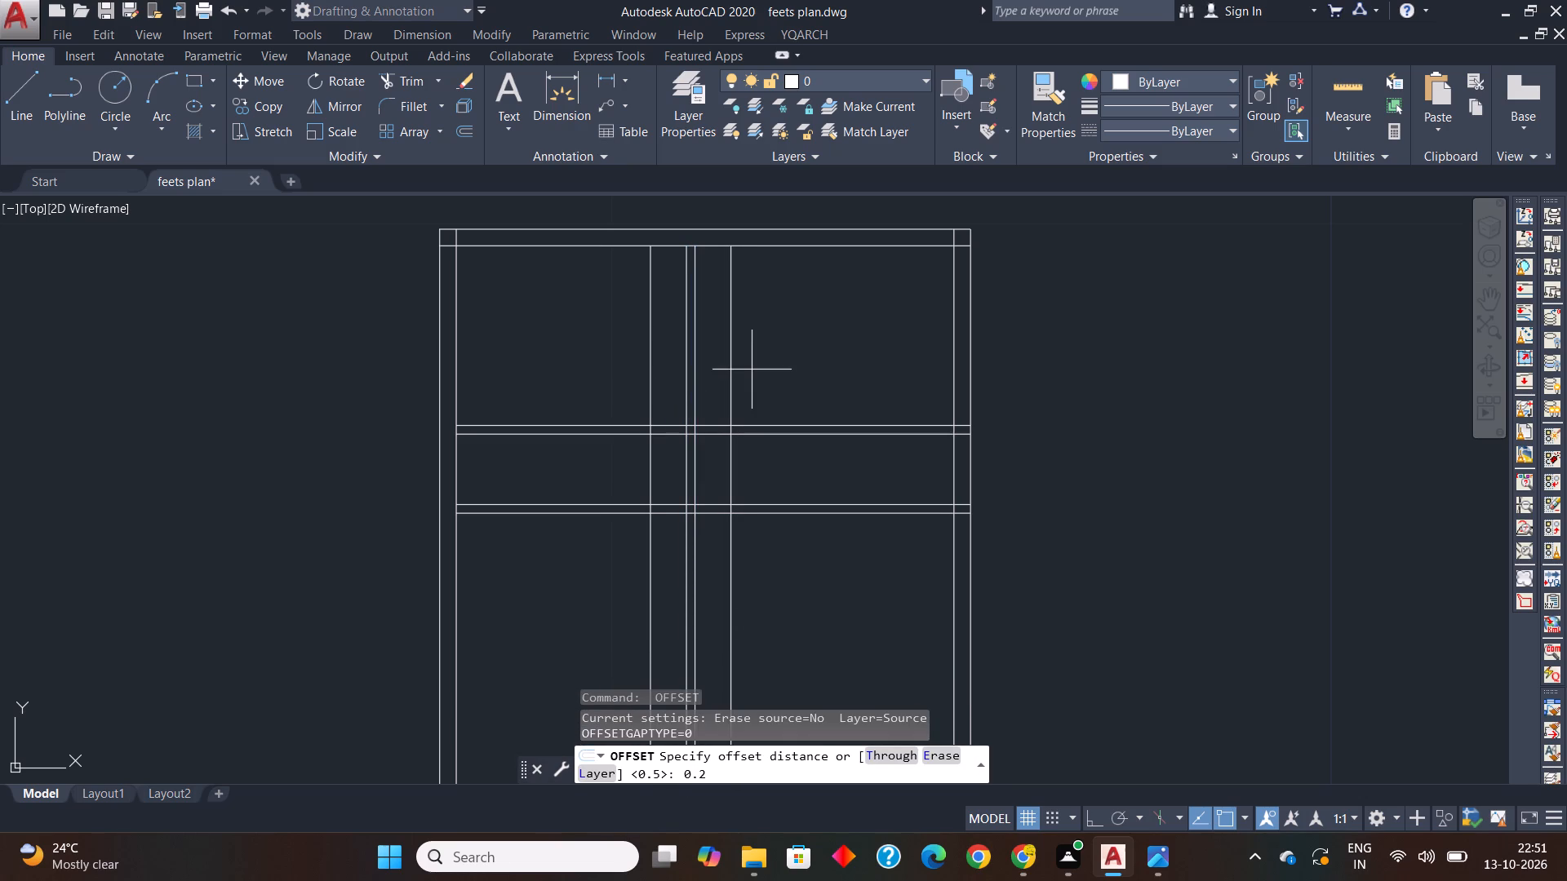
key("BackSpace")
type("12")
key("Return")
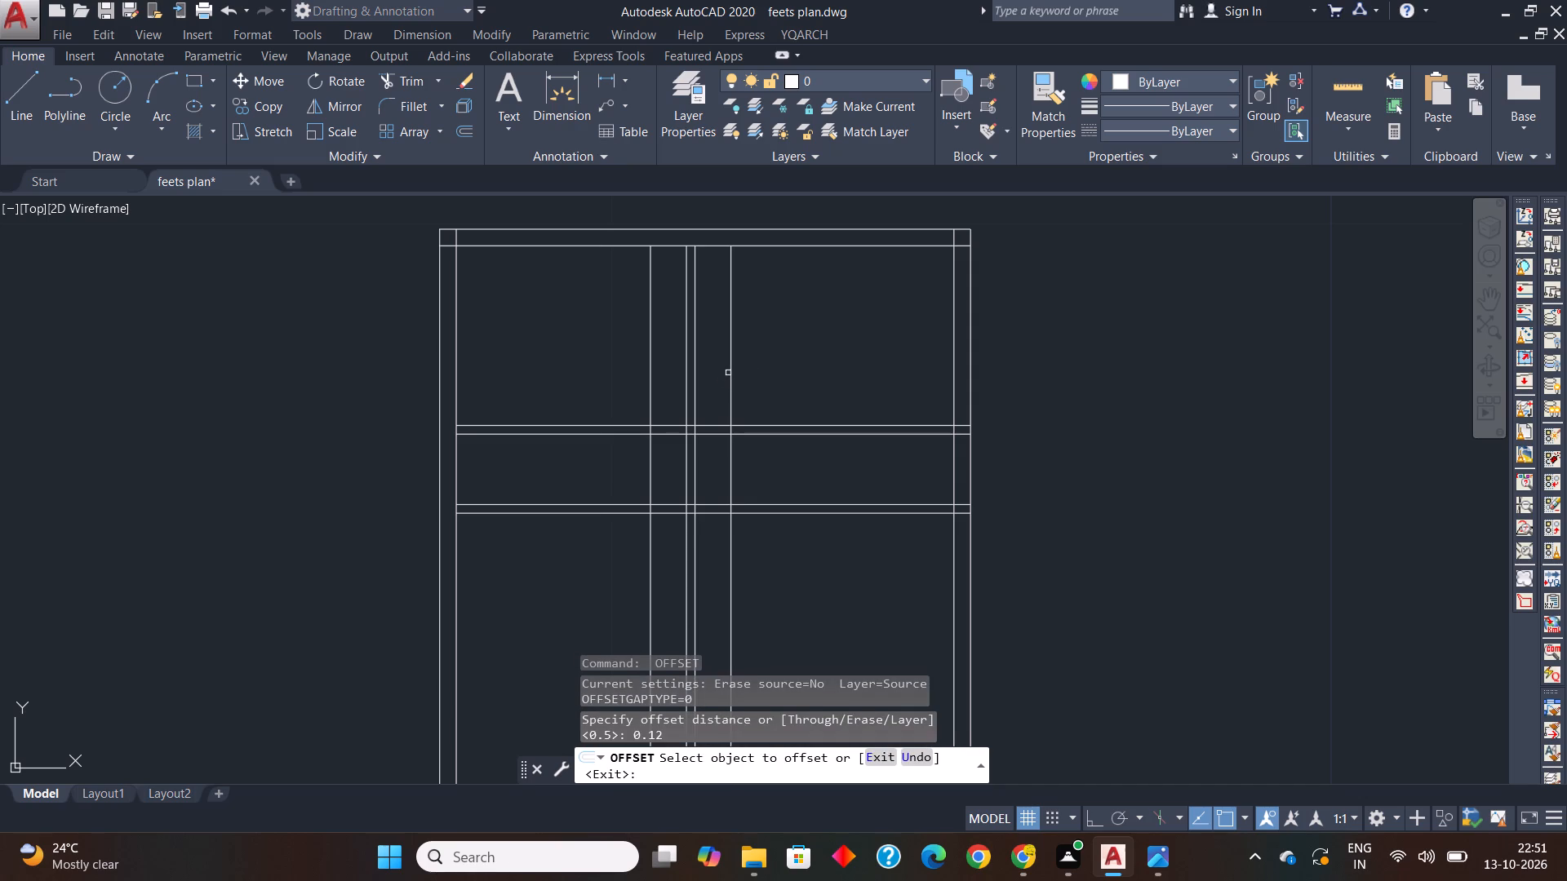
left_click(730, 372)
left_click(783, 366)
left_click(650, 390)
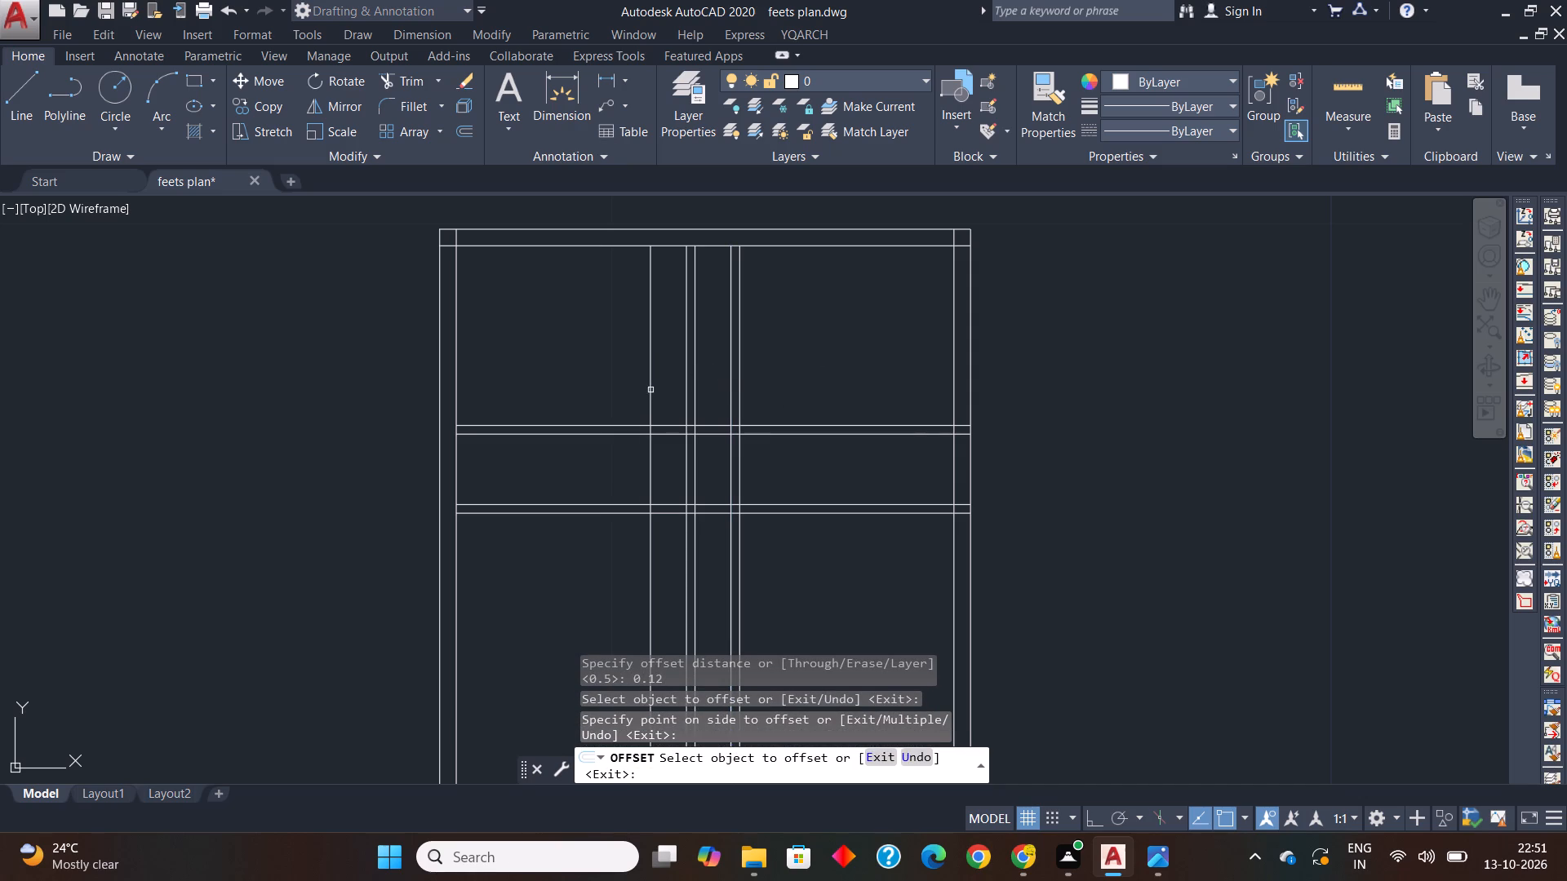
left_click(633, 390)
key("Escape")
key("Escape")
key("Escape")
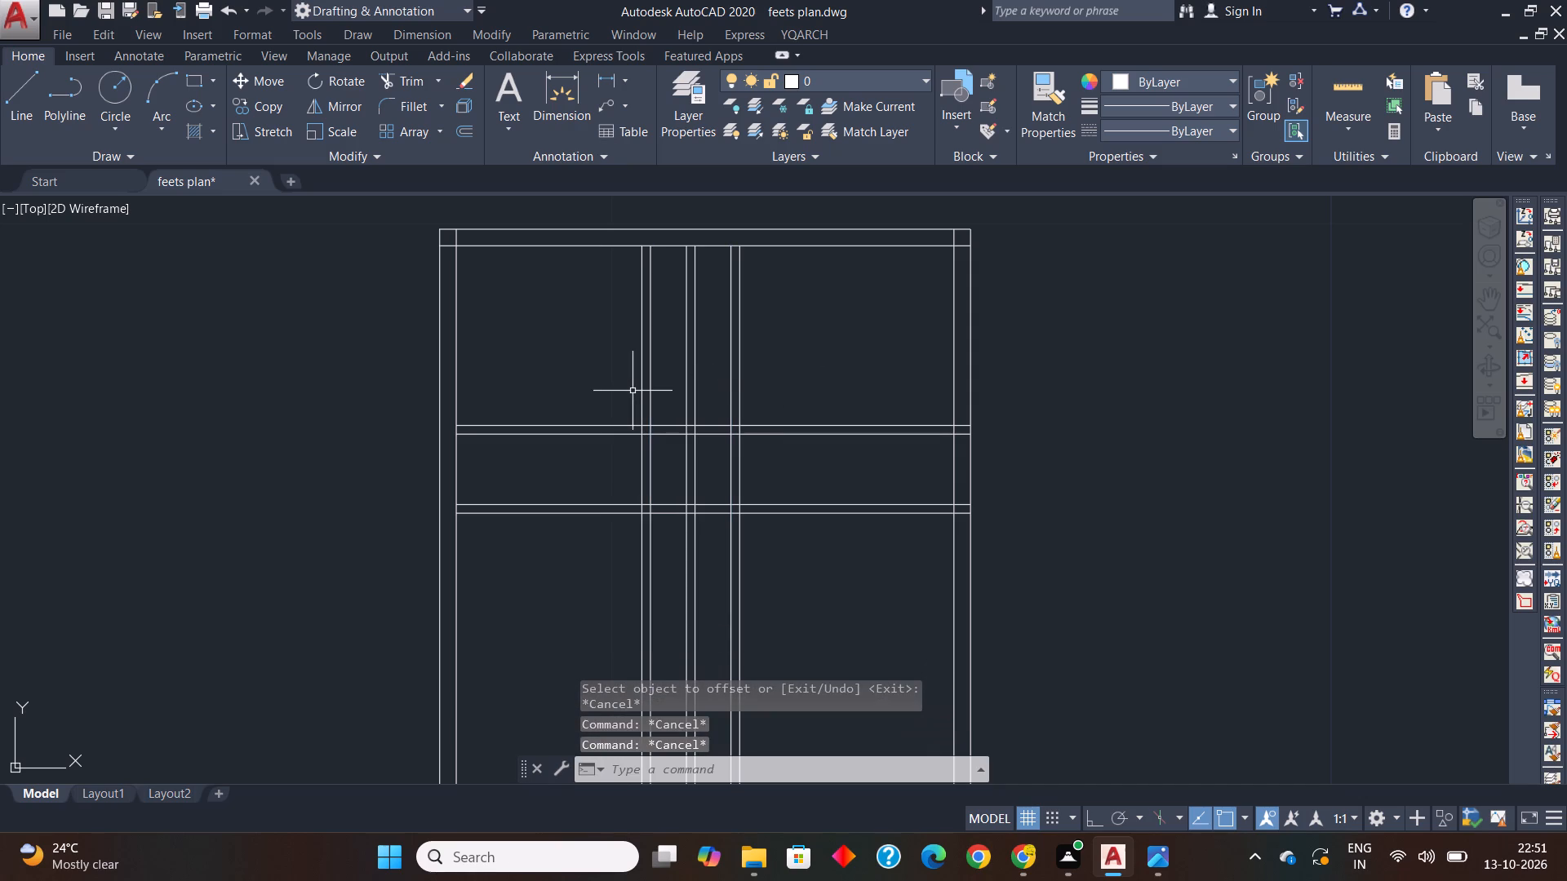
Trim away the central partition's line pair between the top wall and the upper horizontal wall.
type("tr")
key("space")
key("space")
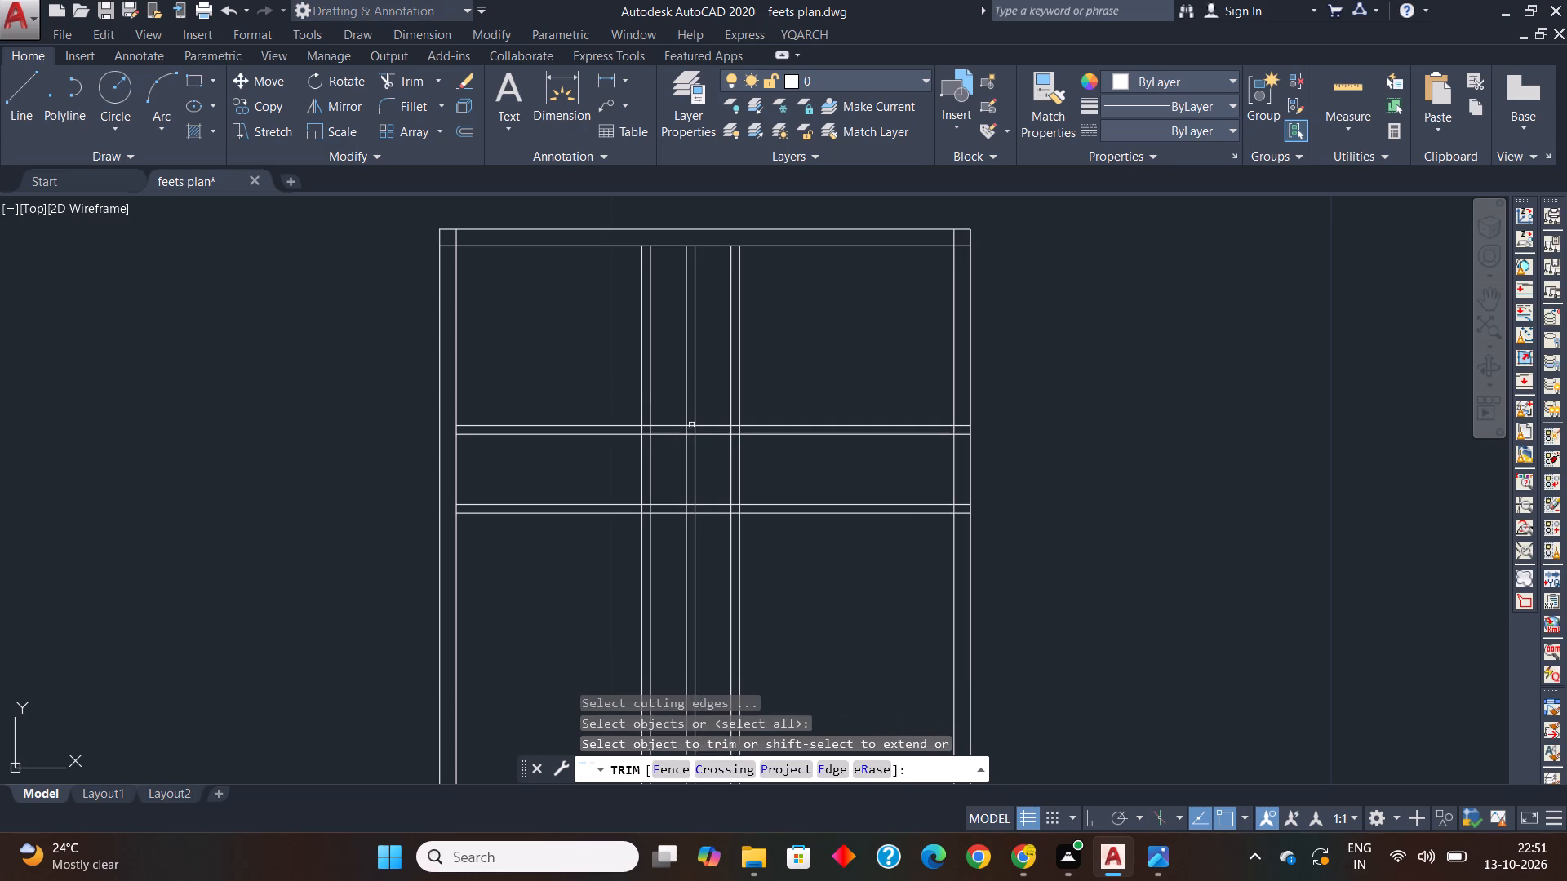
scroll(699, 299, "up", 1)
left_click(704, 275)
left_click(666, 331)
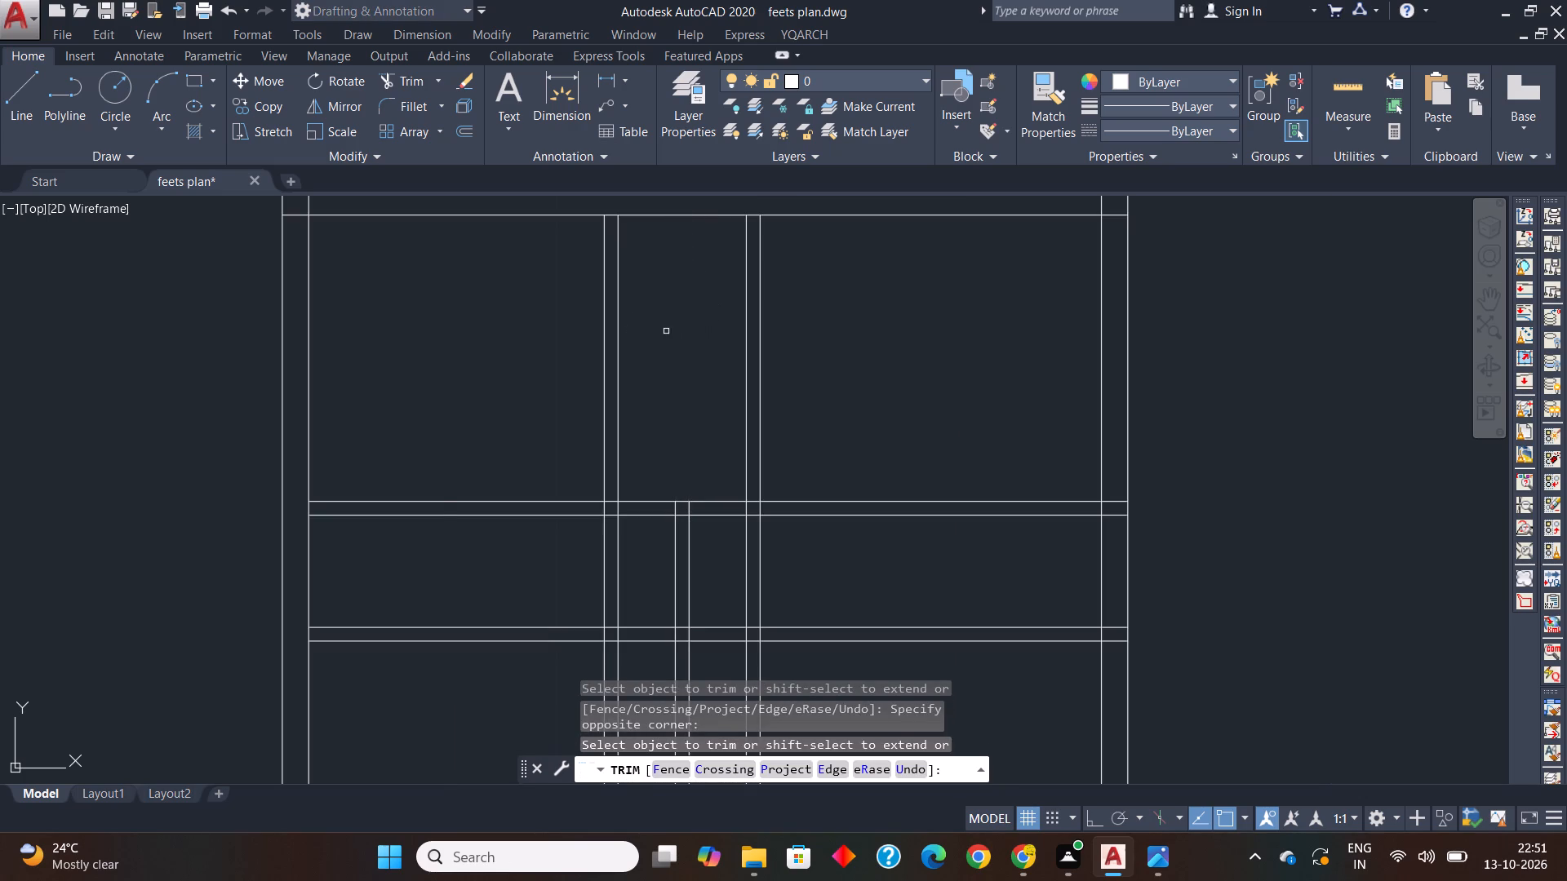
Trim away the upper horizontal wall's line pair between the left outer wall and the new left vertical wall.
scroll(666, 331, "down", 1)
scroll(646, 453, "up", 1)
middle_click_drag(646, 449, 654, 450)
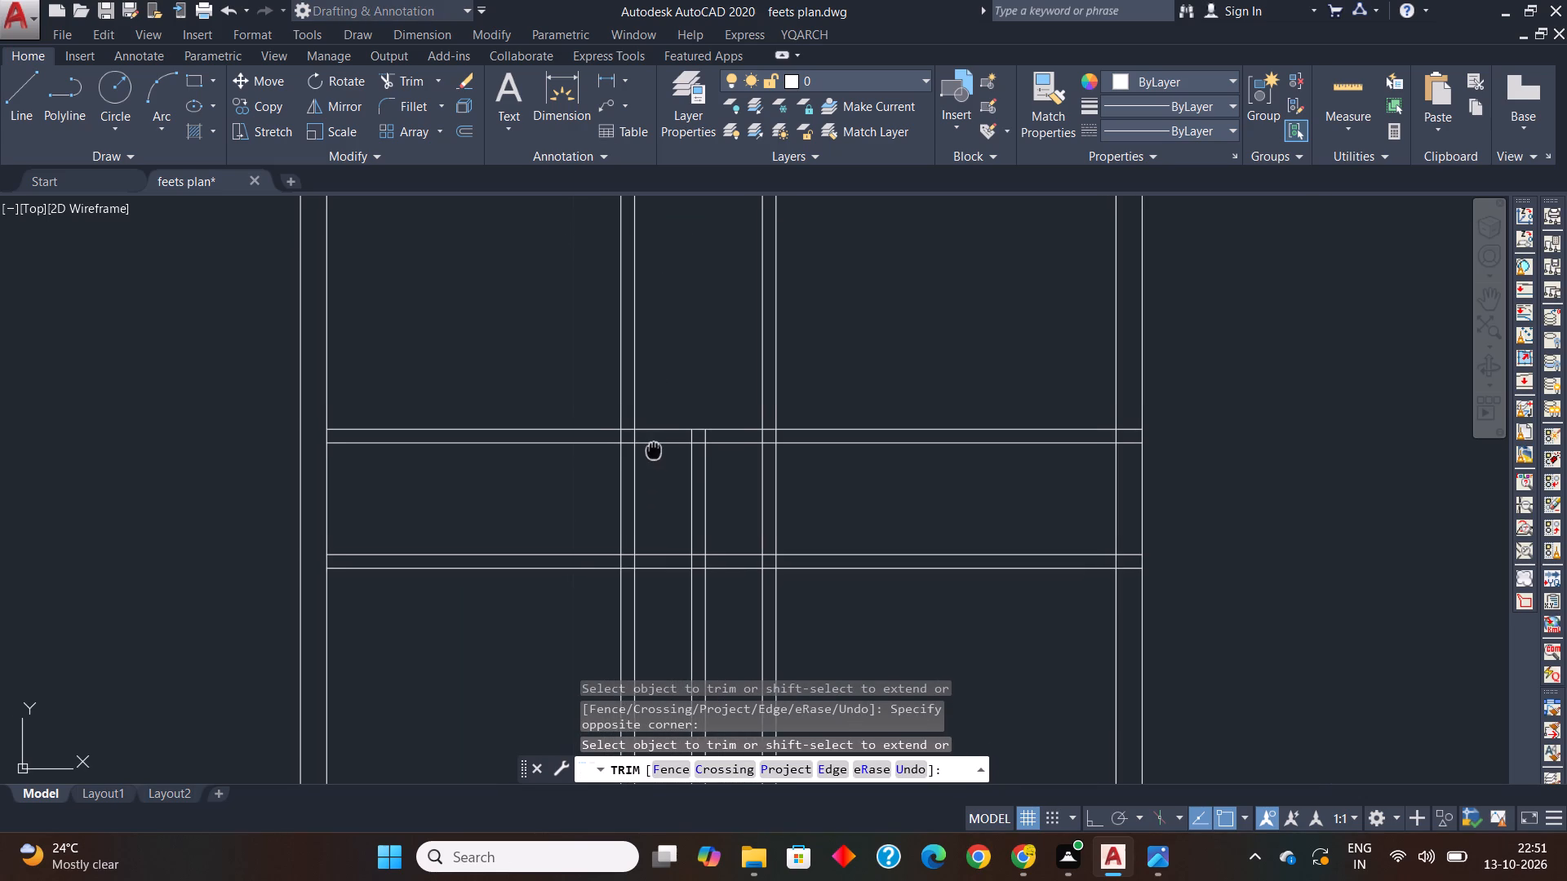
middle_click_drag(654, 450, 654, 451)
left_click(571, 384)
left_click(533, 449)
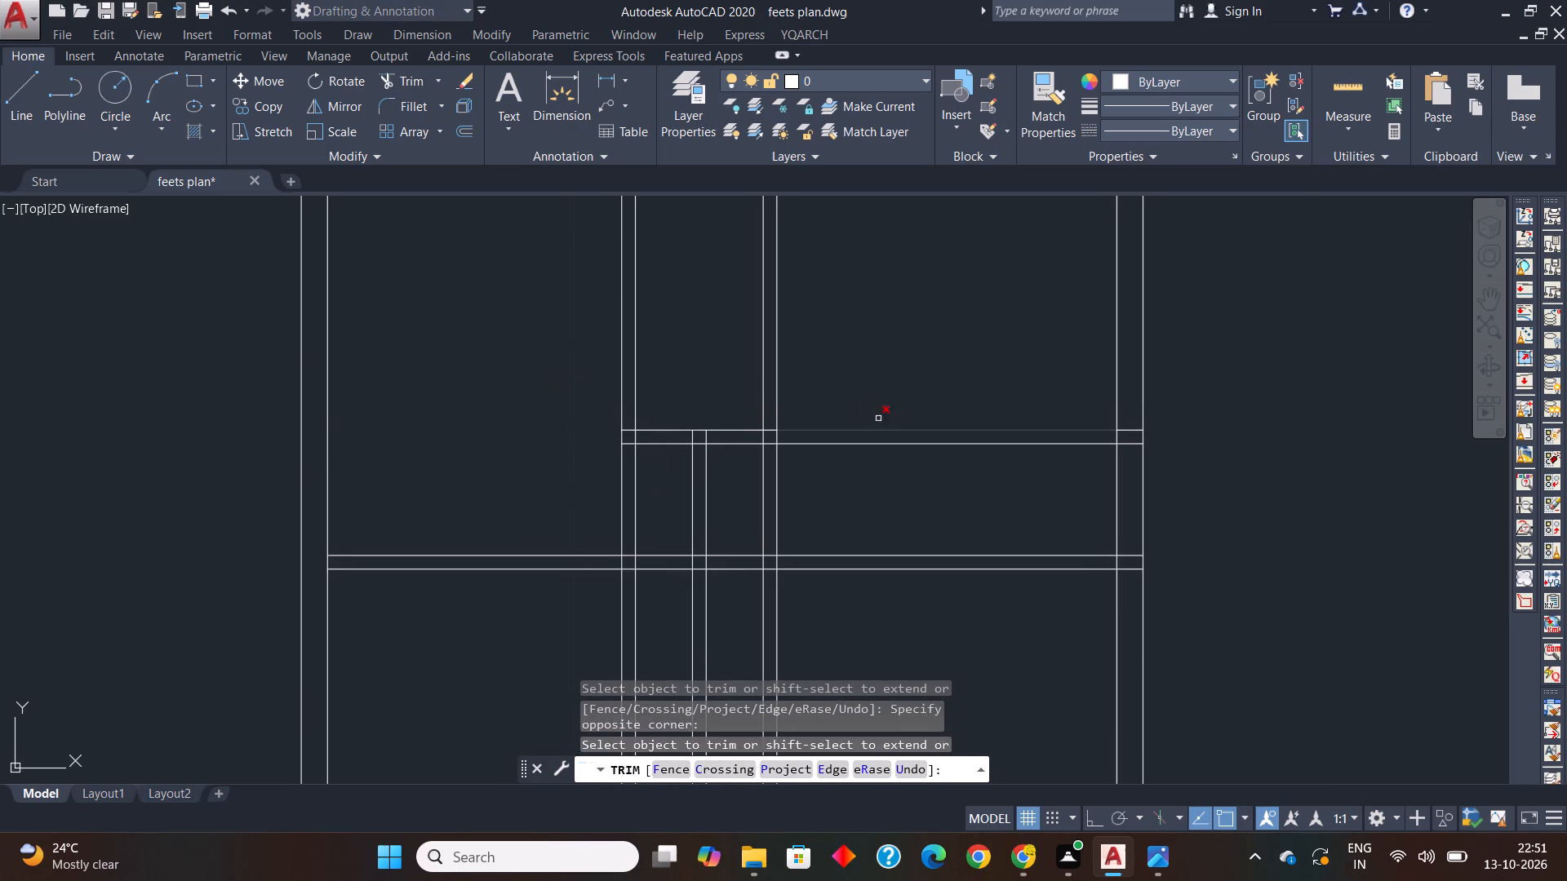
Trim away the upper horizontal wall's line pair between the right bath wall and the right outer wall.
left_click(899, 401)
left_click(926, 364)
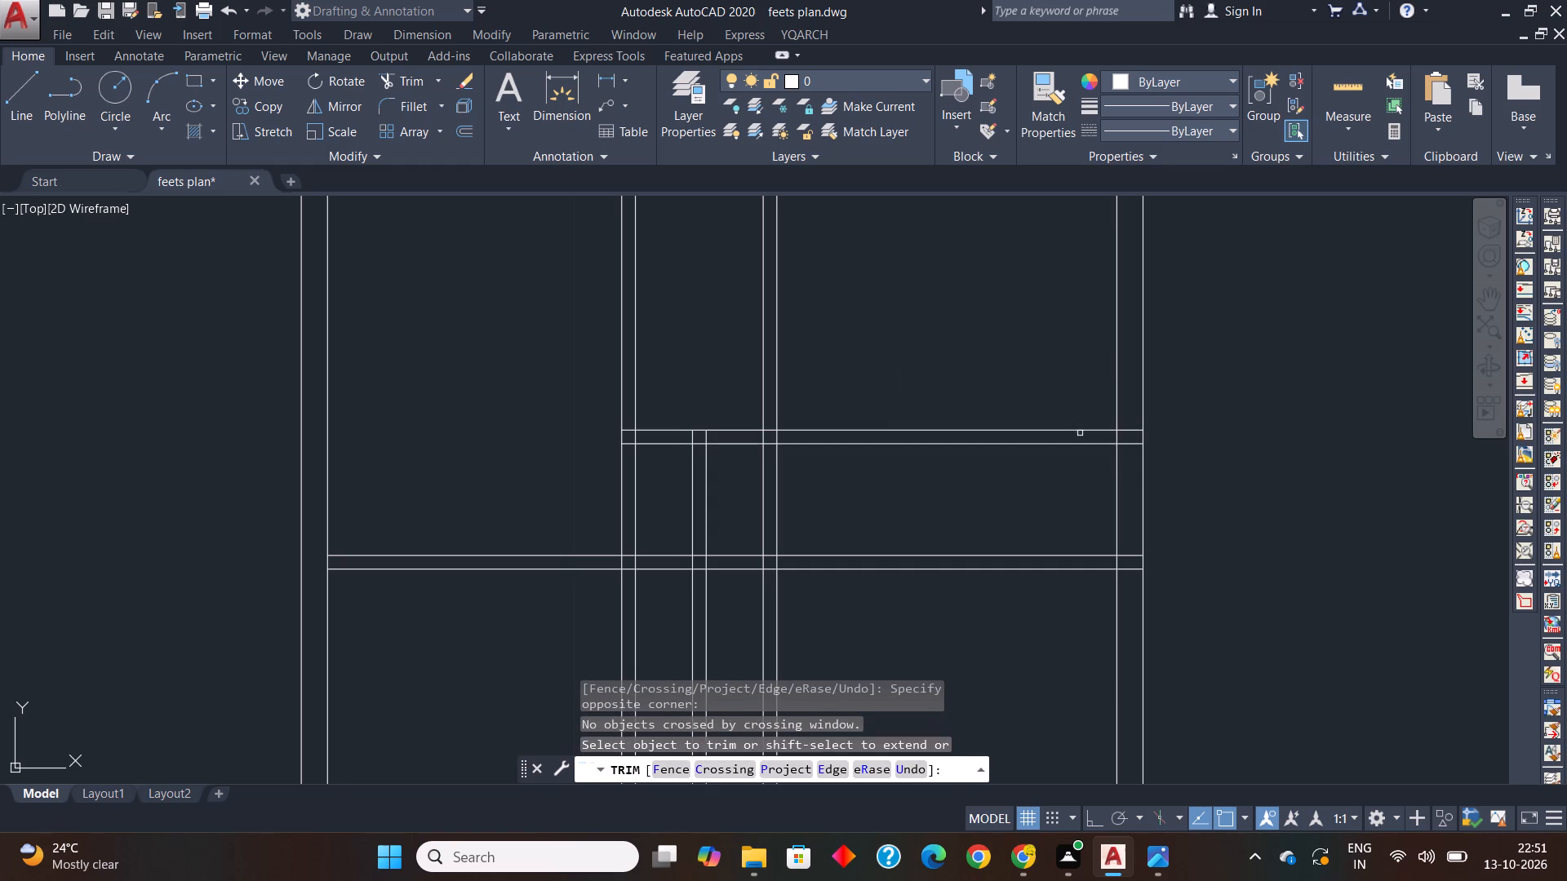
scroll(1094, 443, "up", 1)
left_click(1161, 468)
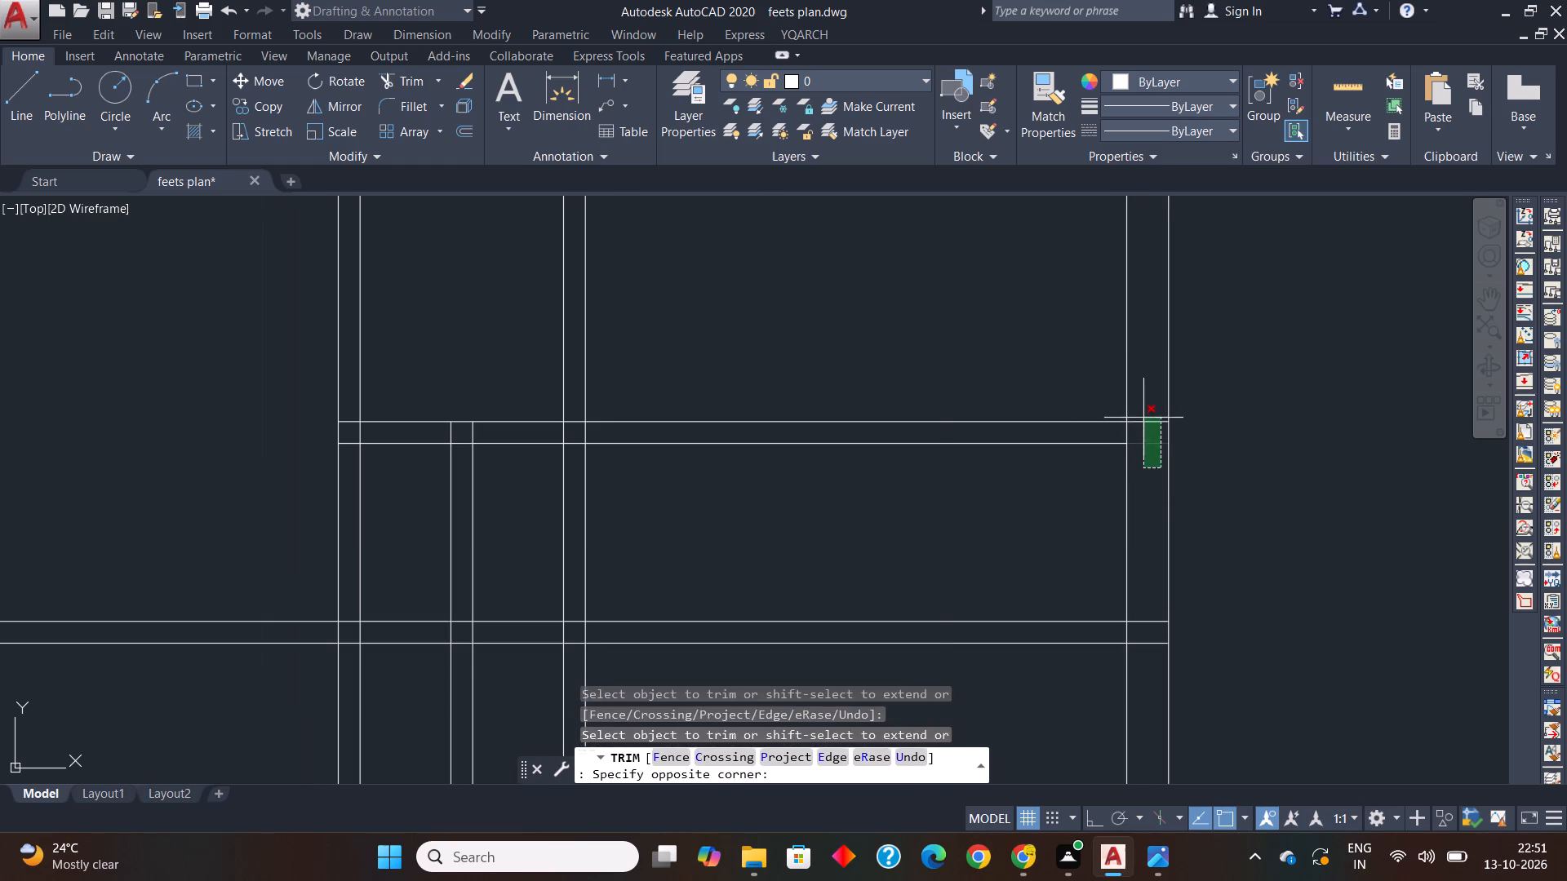
left_click(1141, 400)
scroll(1050, 355, "down", 2)
left_click(1027, 327)
left_click(952, 427)
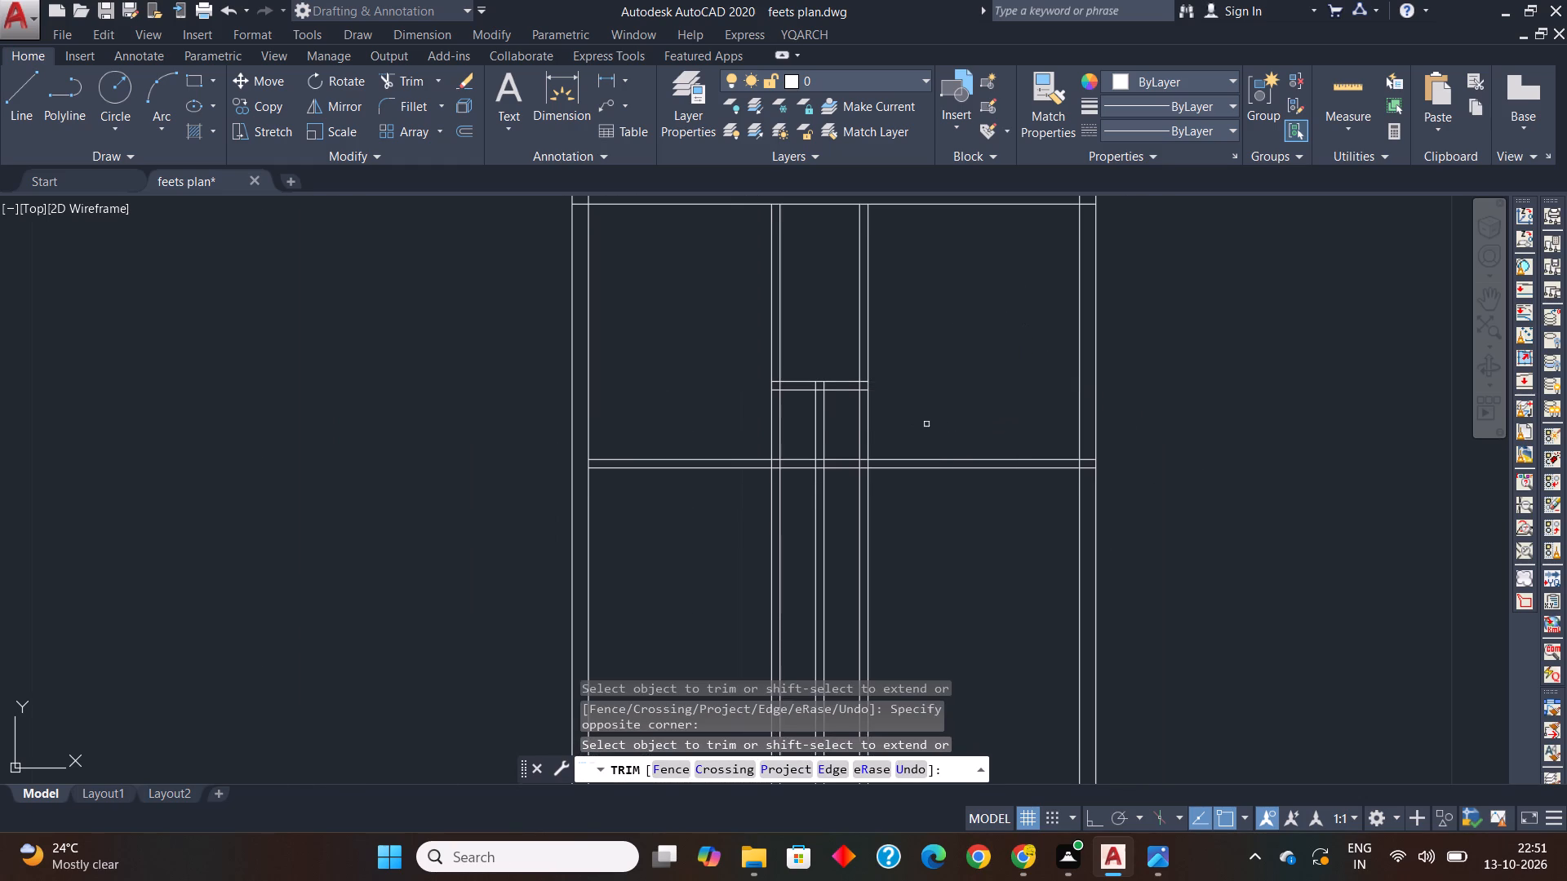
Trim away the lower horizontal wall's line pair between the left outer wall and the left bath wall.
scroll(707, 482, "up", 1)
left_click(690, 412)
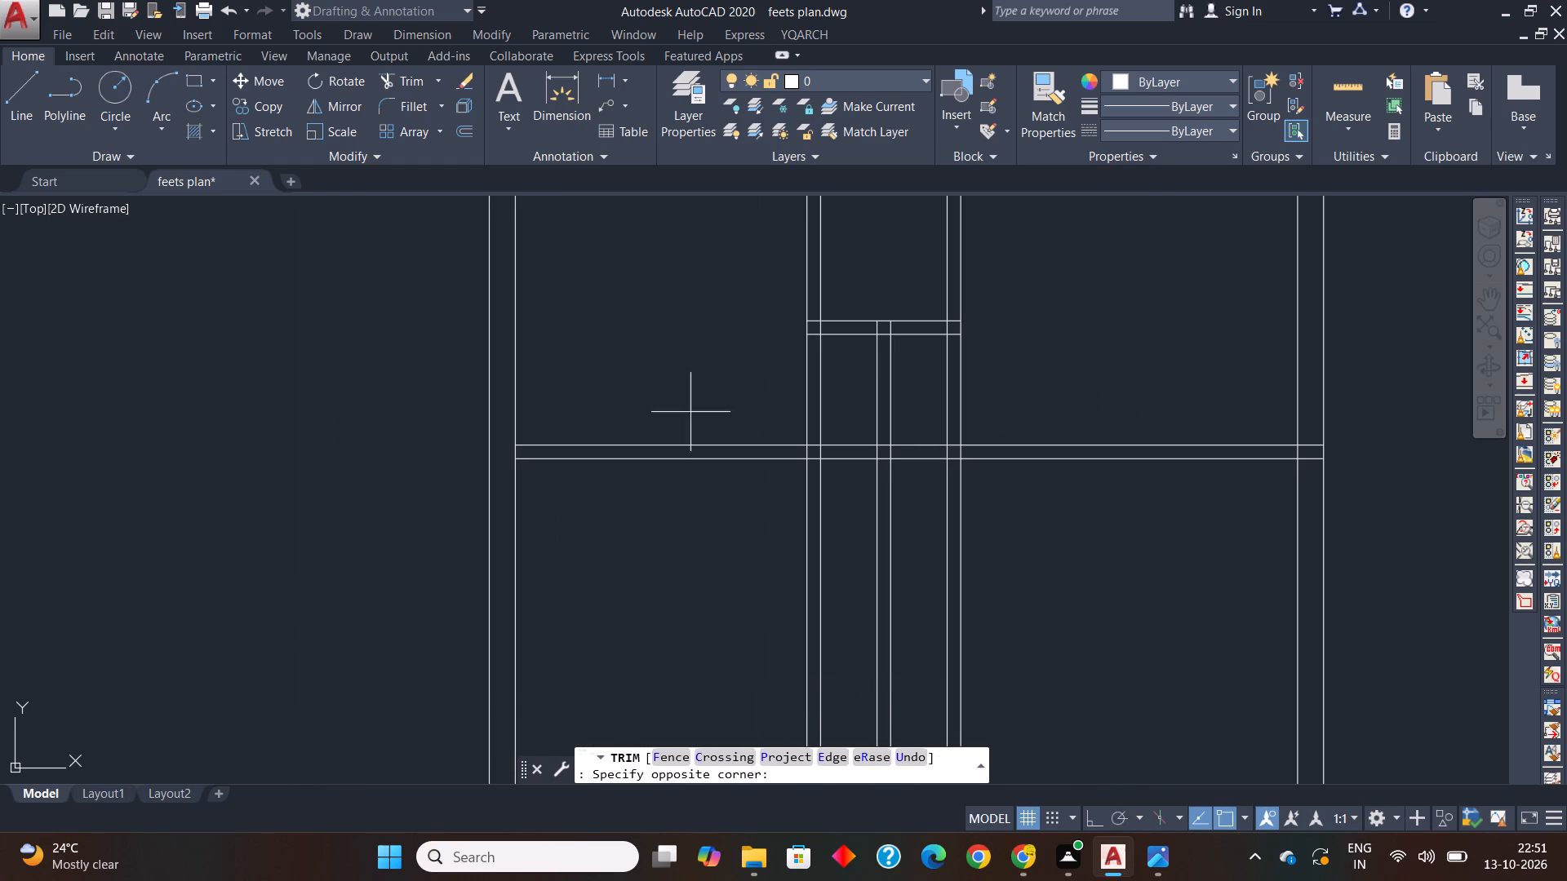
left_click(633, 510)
Trim away both bath side walls' line pairs between the upper and lower horizontal walls.
scroll(670, 425, "down", 1)
scroll(765, 427, "up", 2)
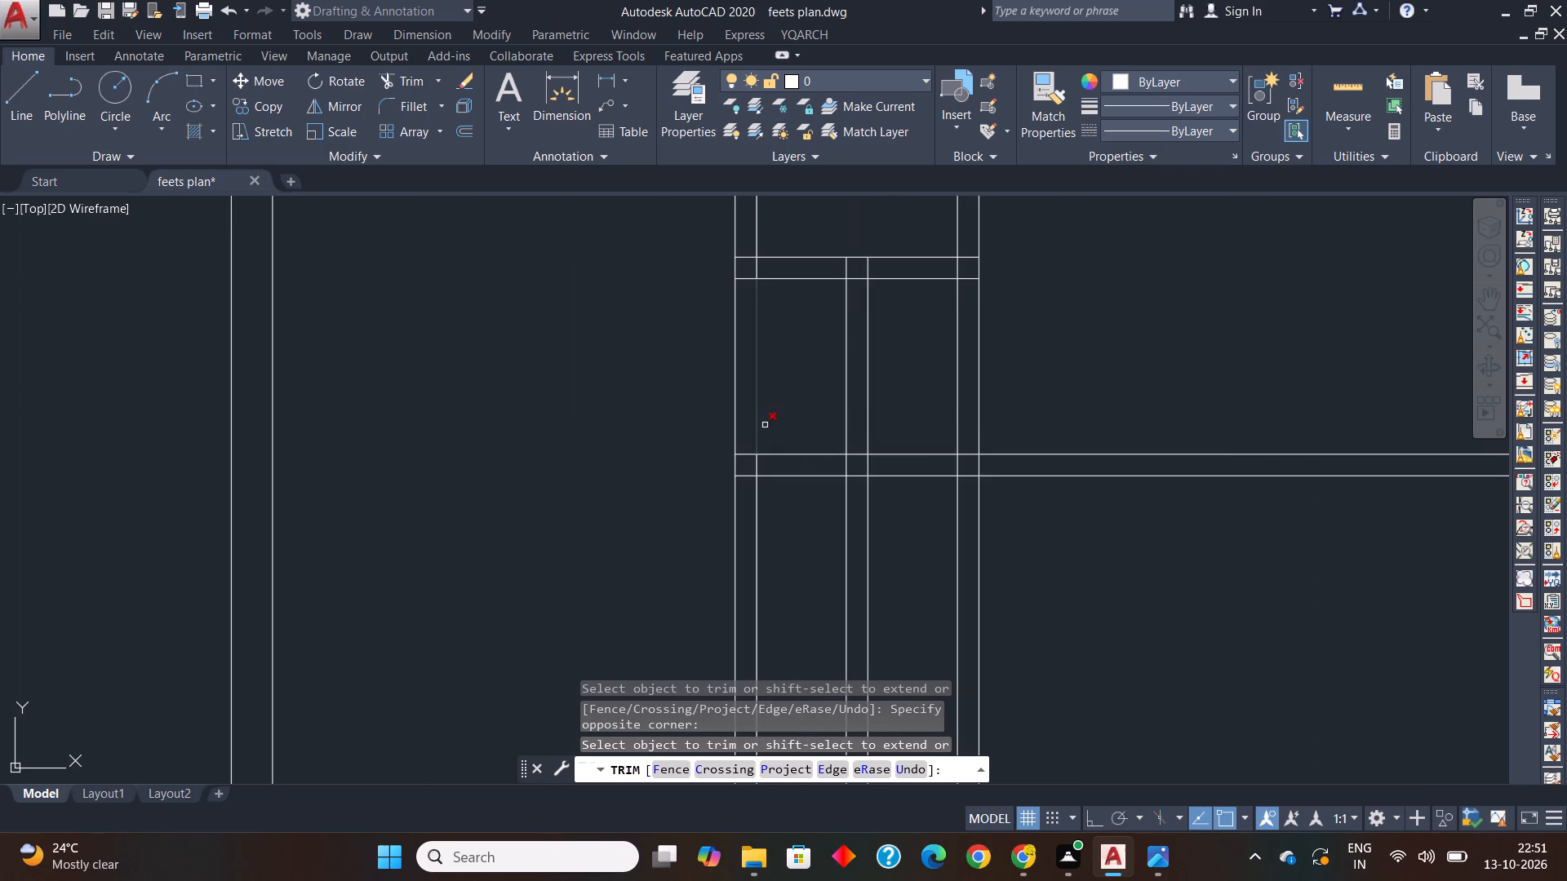
middle_click_drag(767, 304, 763, 396)
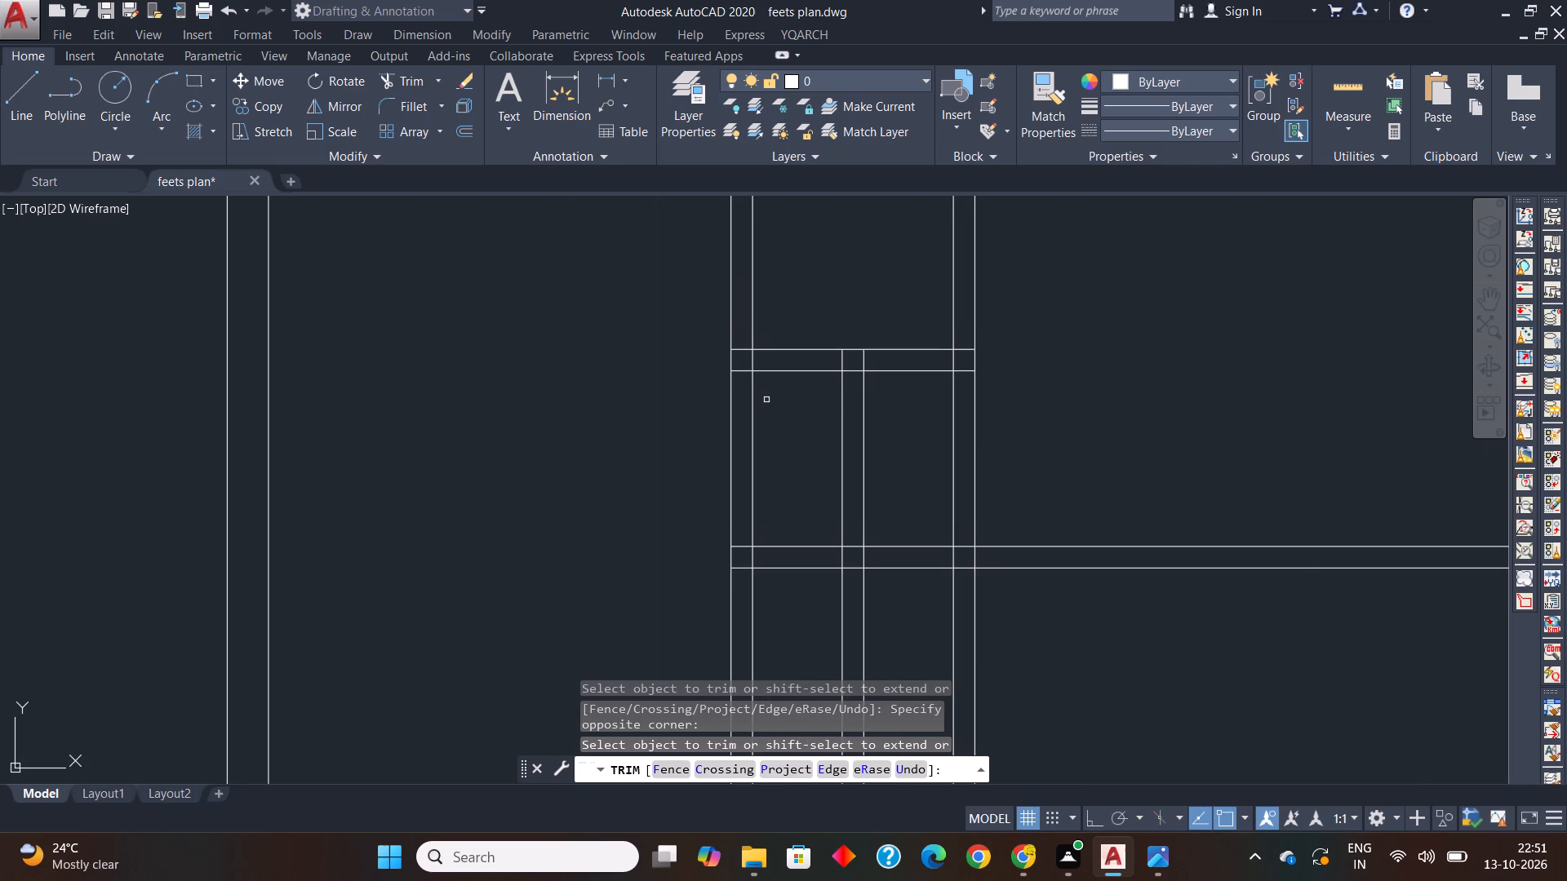
left_click(769, 402)
left_click(697, 484)
left_click(999, 395)
left_click(931, 463)
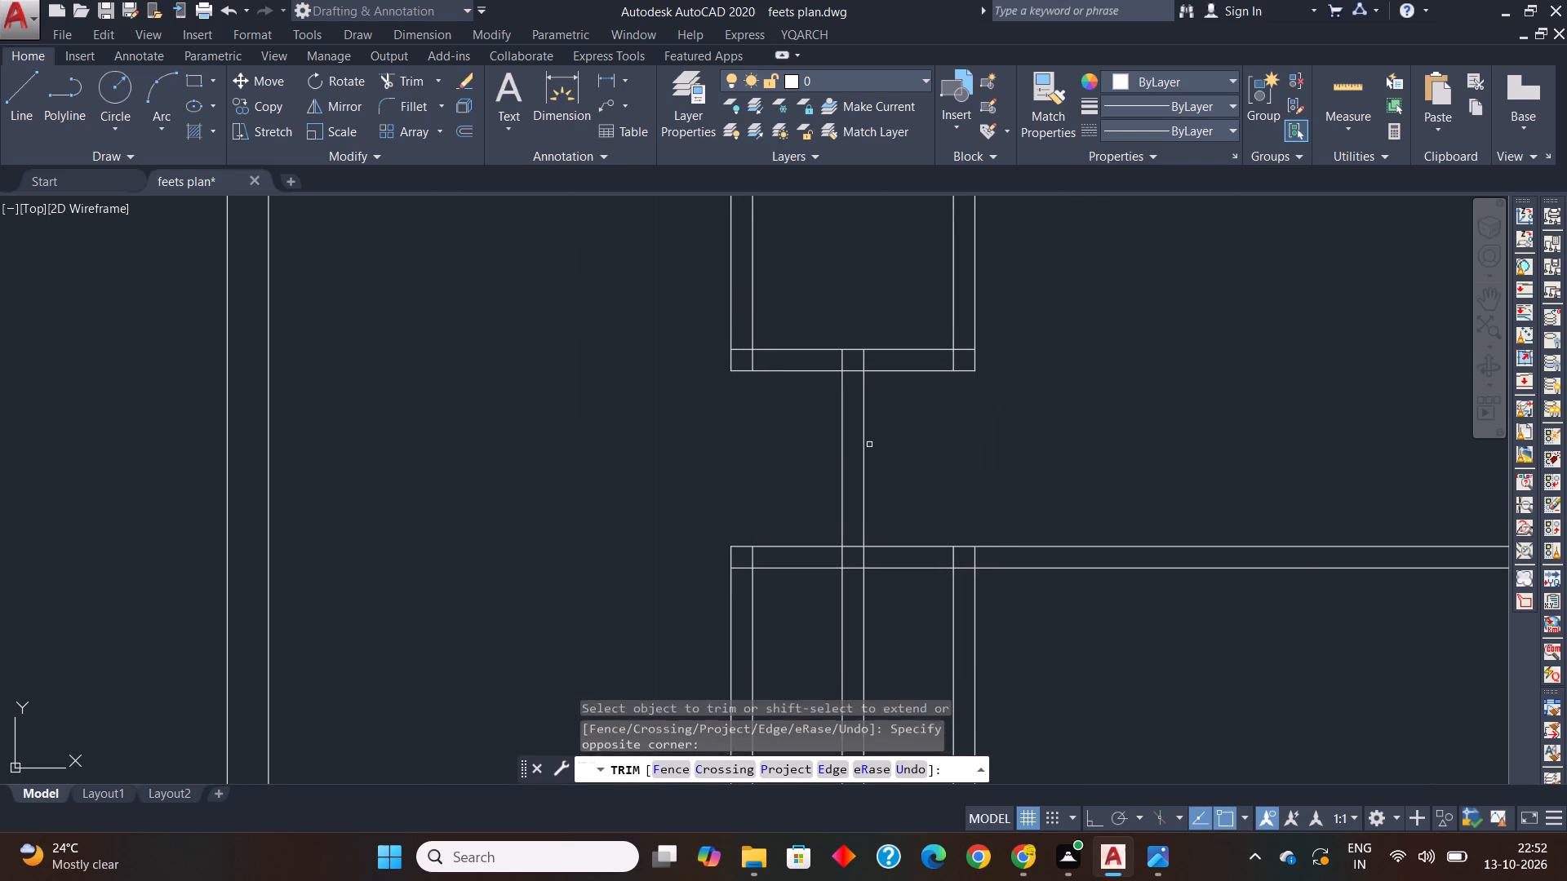
Switch to the new meters plan image and examine the wall layout below the upper bath and Bedroom 1.
scroll(789, 401, "down", 2)
middle_click_drag(796, 463, 779, 375)
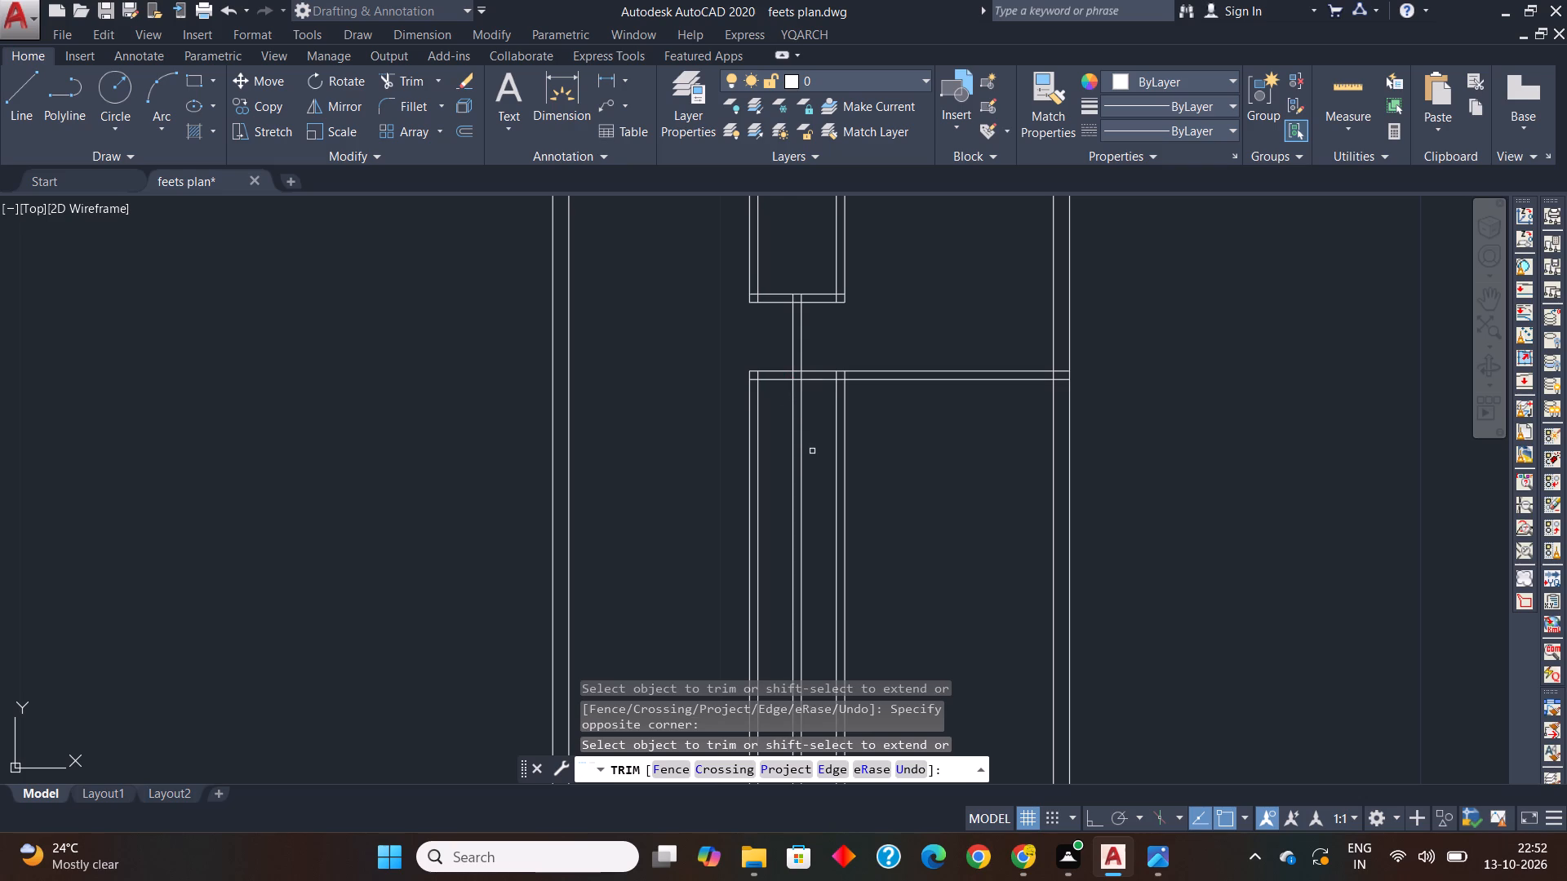
middle_click_drag(811, 451, 798, 545)
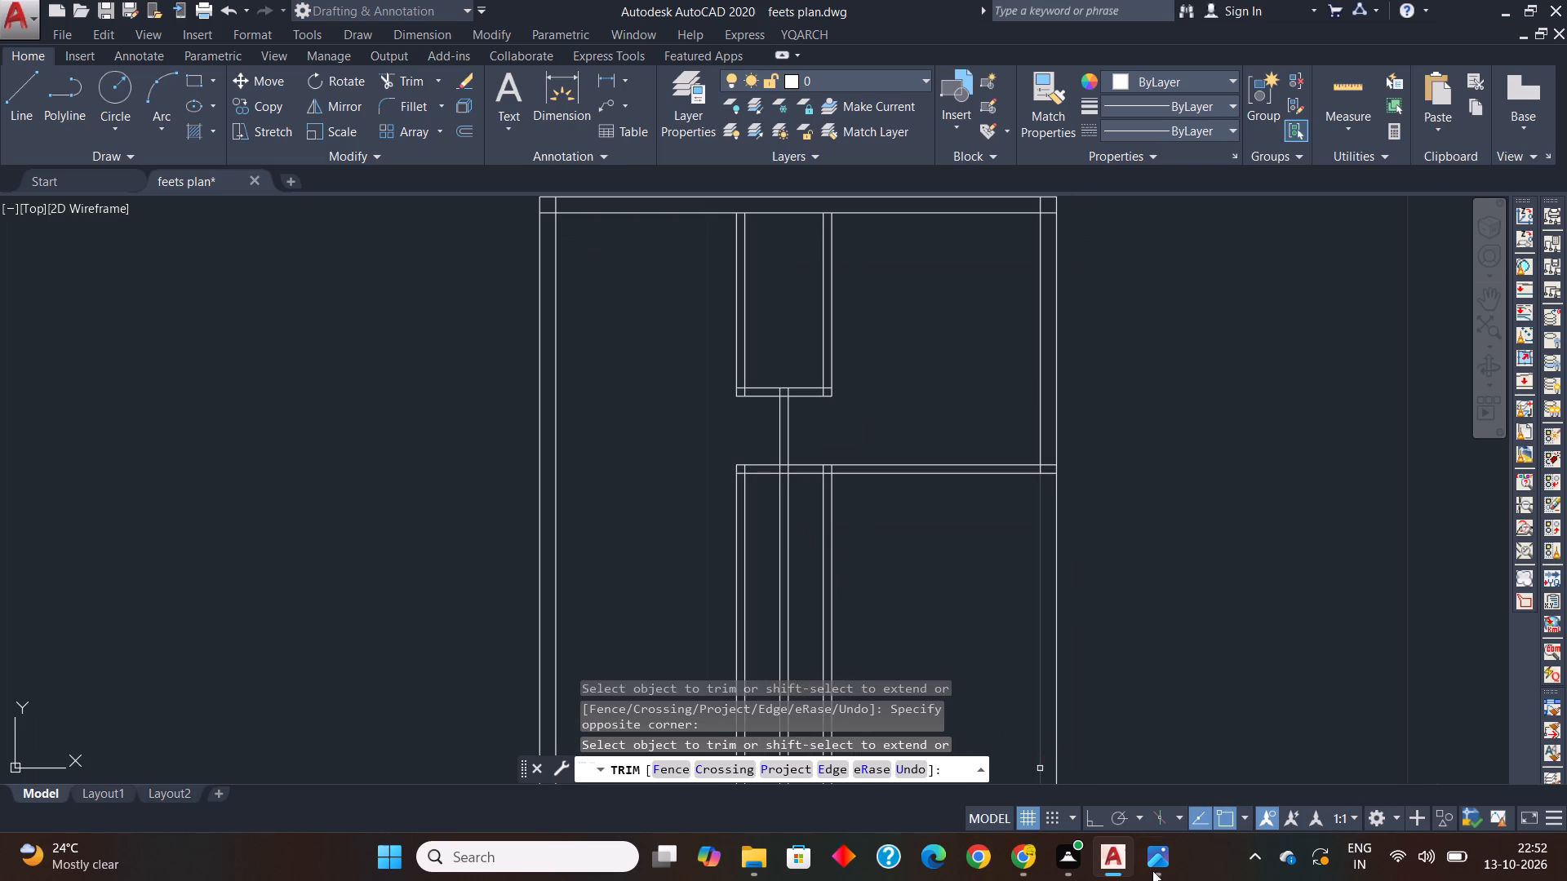
left_click(1163, 857)
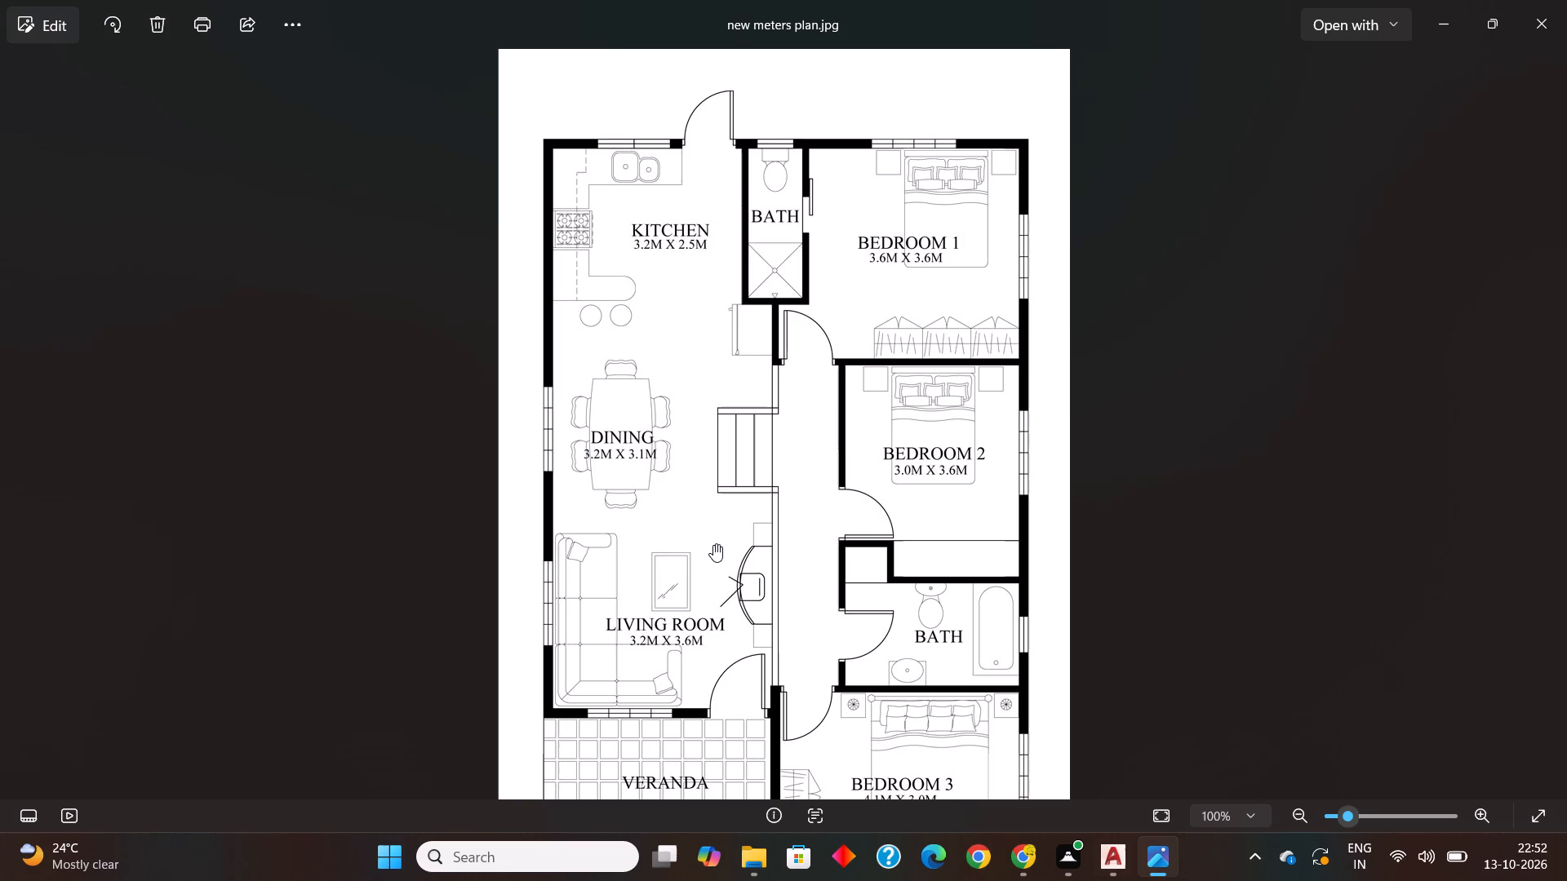
key("Escape")
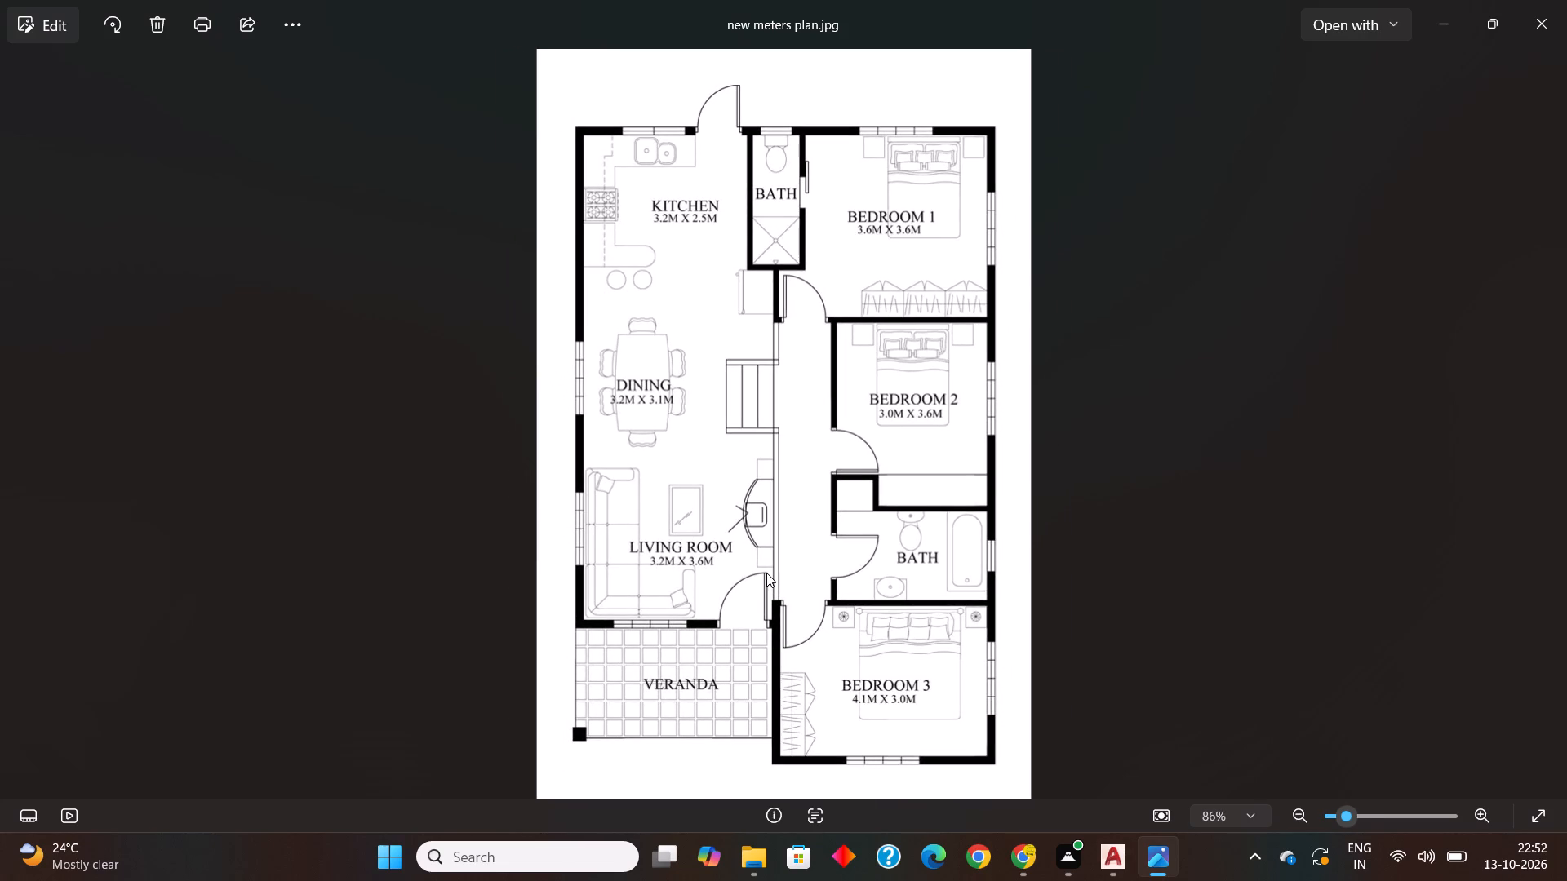
key("Escape")
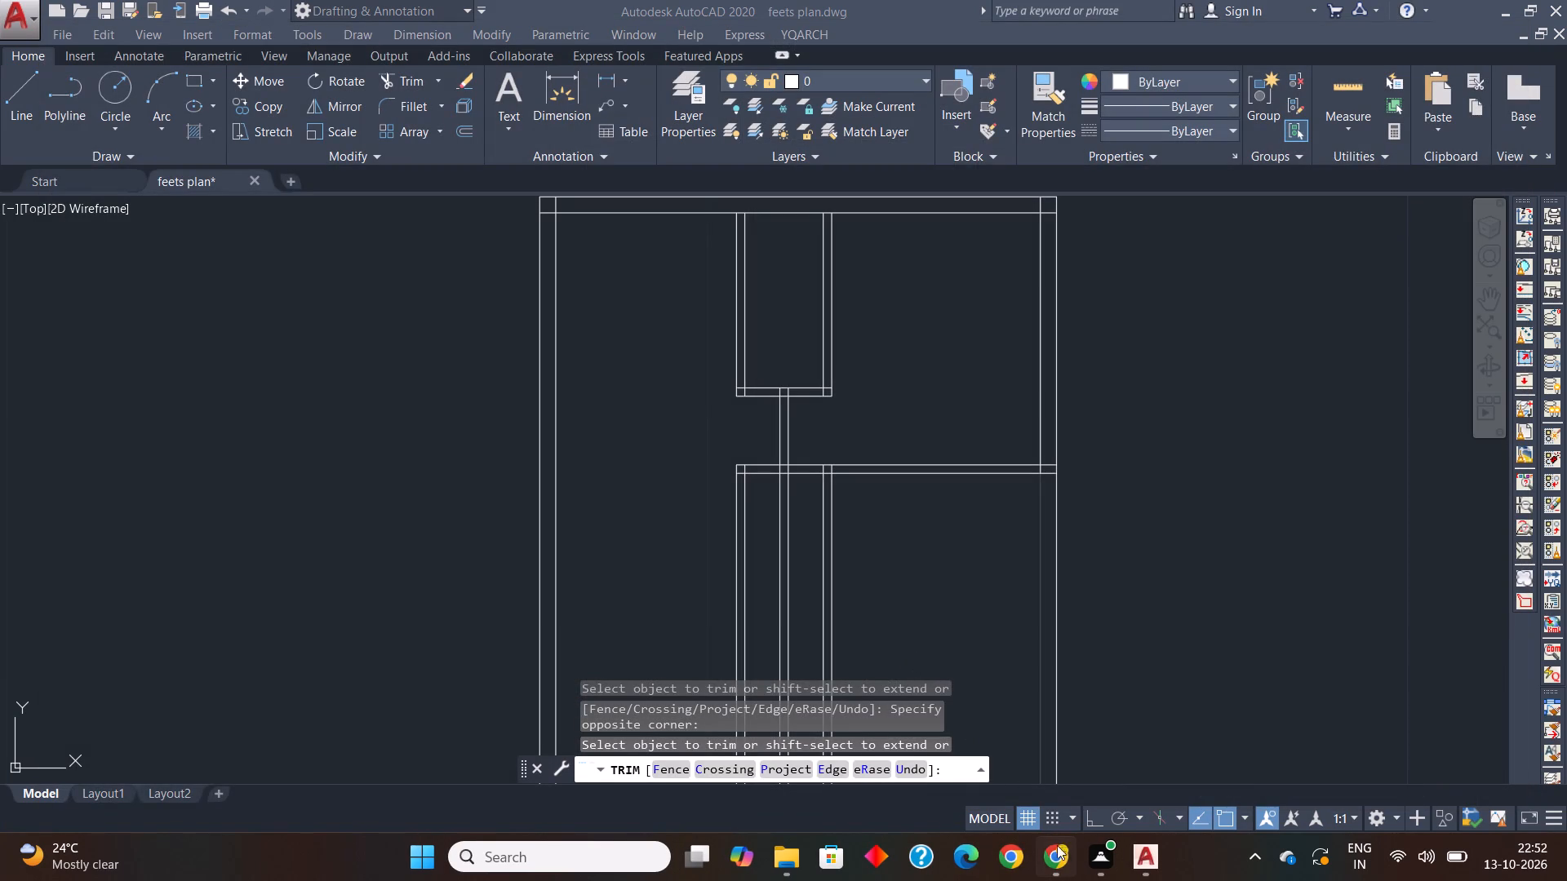
Exit Trim and erase the vertical line pair just right of the central partition, below the lower horizontal wall.
middle_click_drag(819, 594, 752, 462)
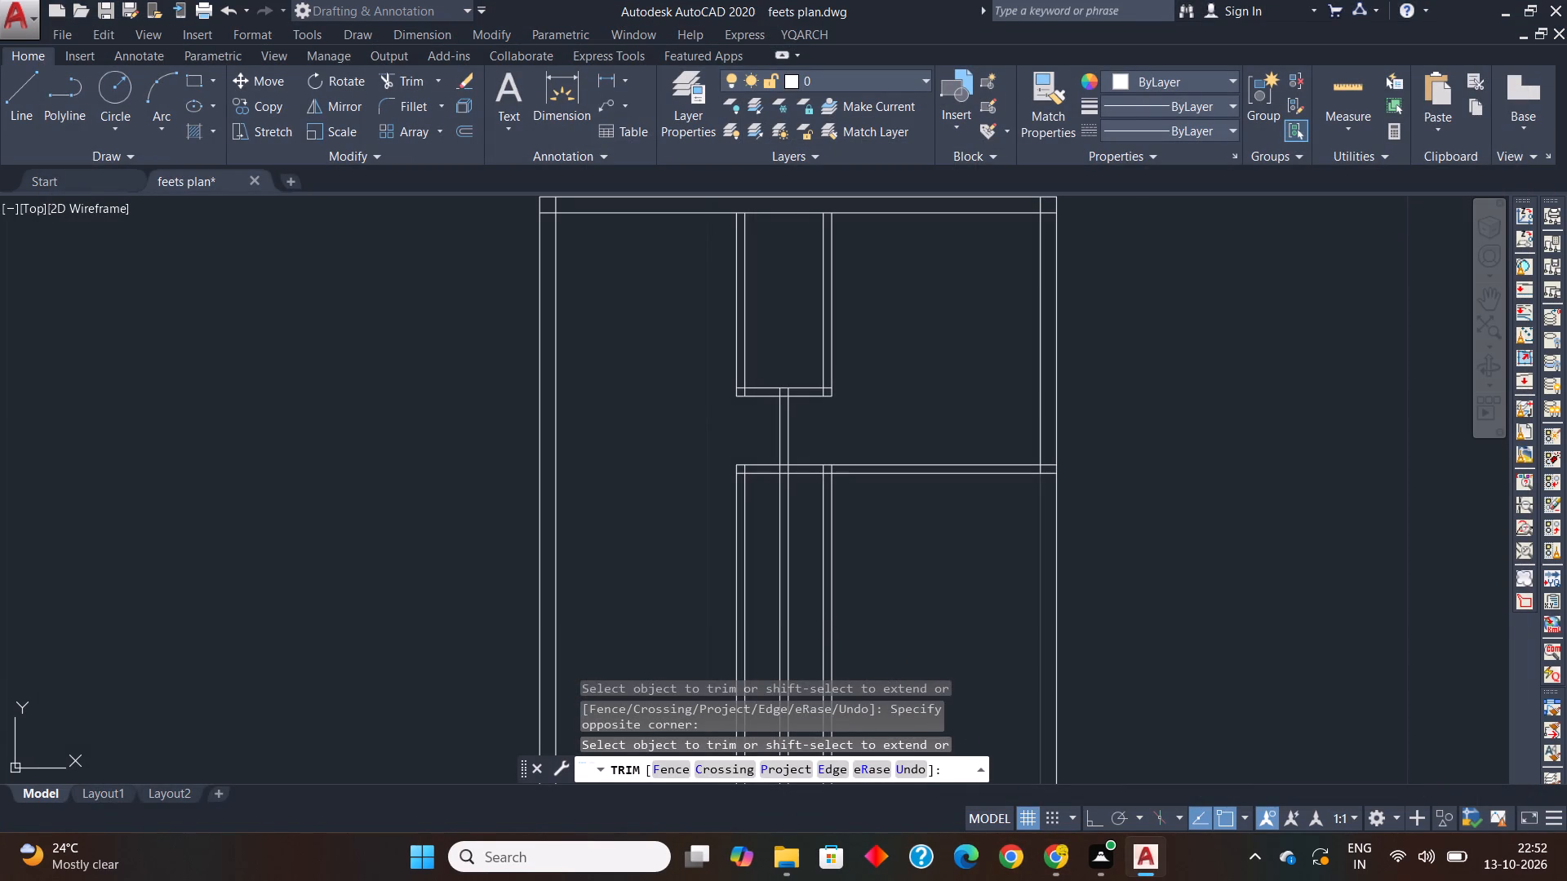
scroll(676, 396, "down", 1)
scroll(802, 489, "up", 1)
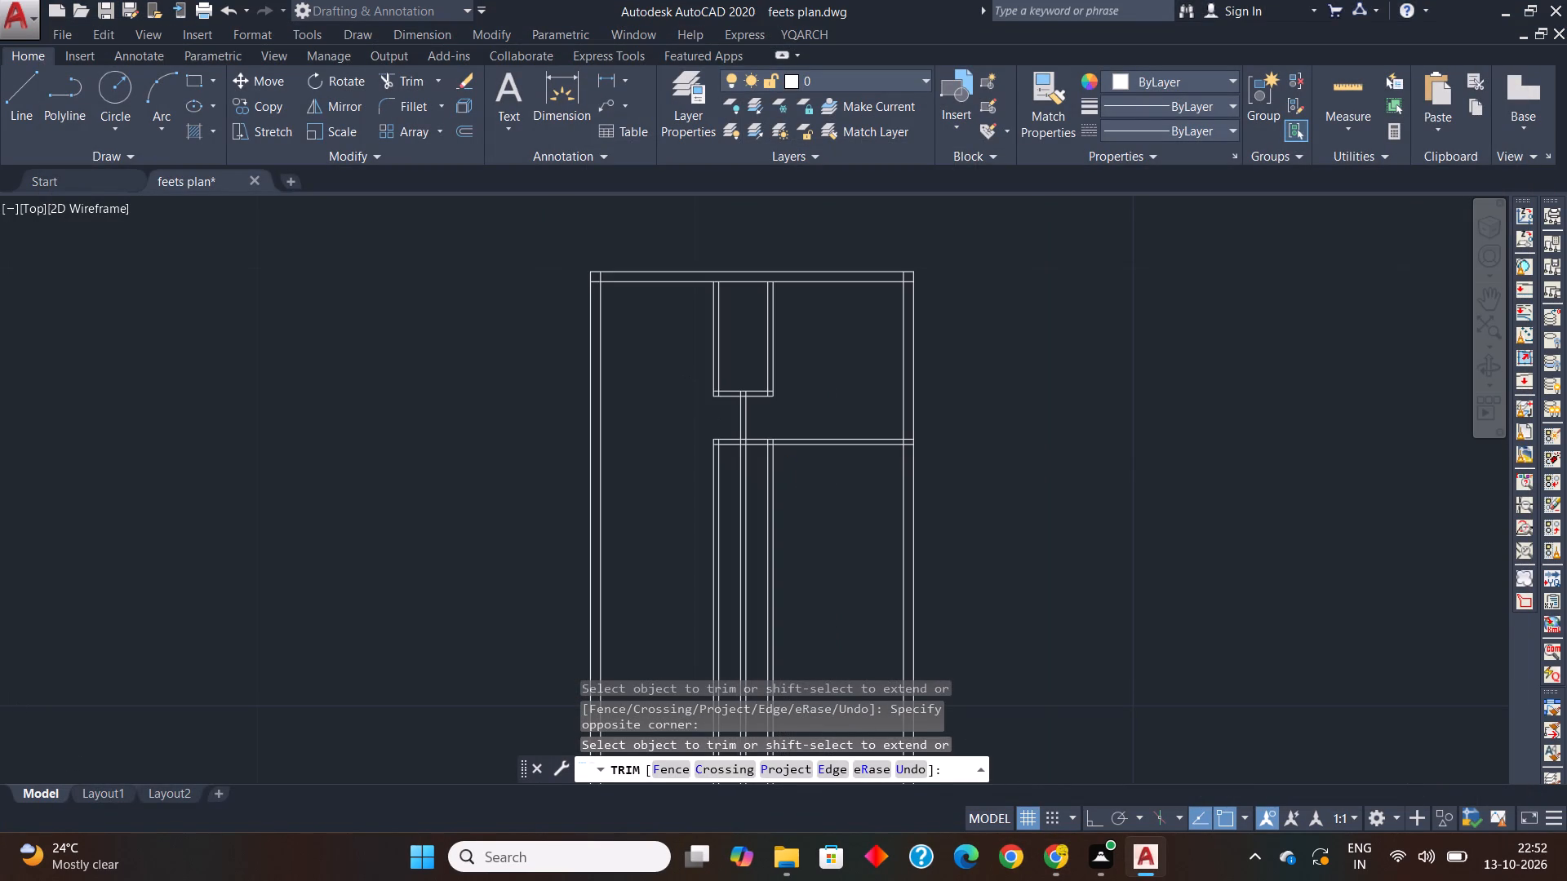
scroll(767, 476, "up", 1)
key("Escape")
key("Escape")
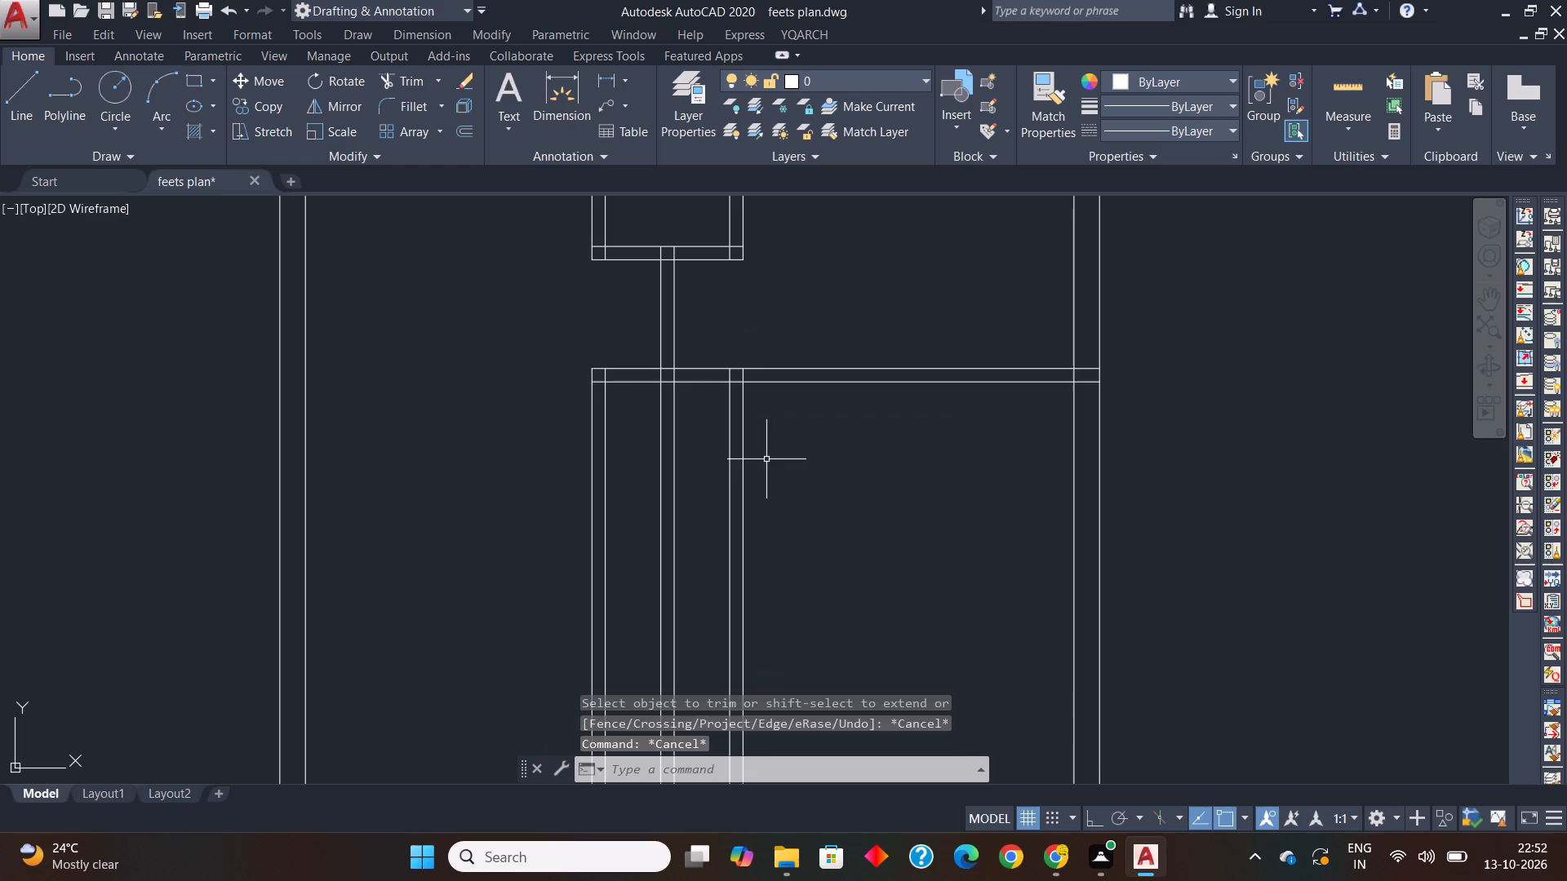
left_click(766, 458)
left_click(715, 523)
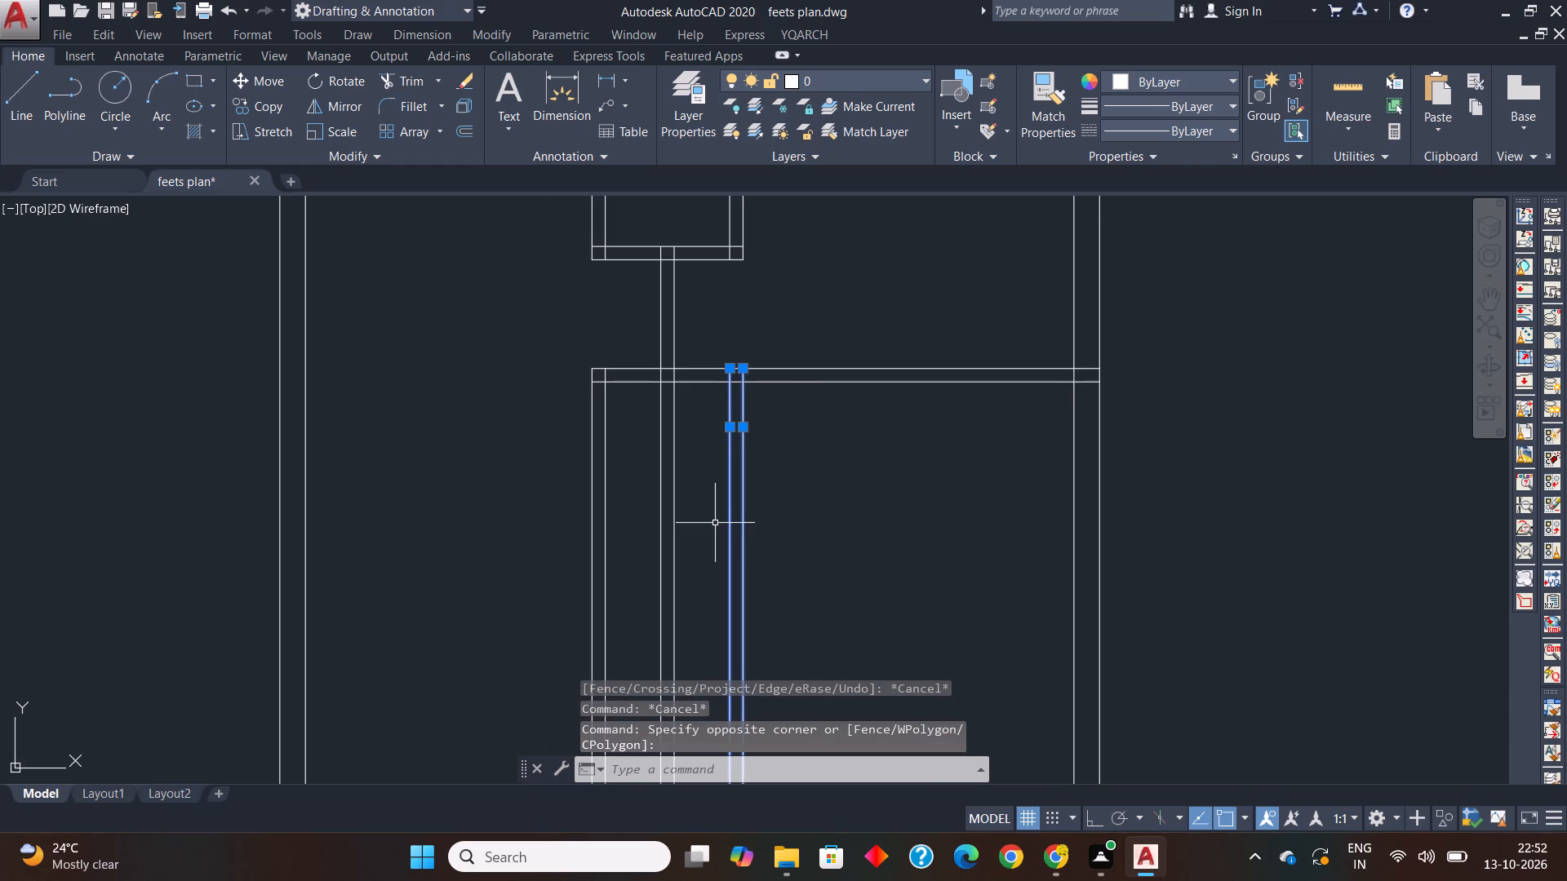
key("Delete")
Measure the width between the central partition and the right outer wall's inner line with the Dimension tool.
scroll(715, 523, "down", 1)
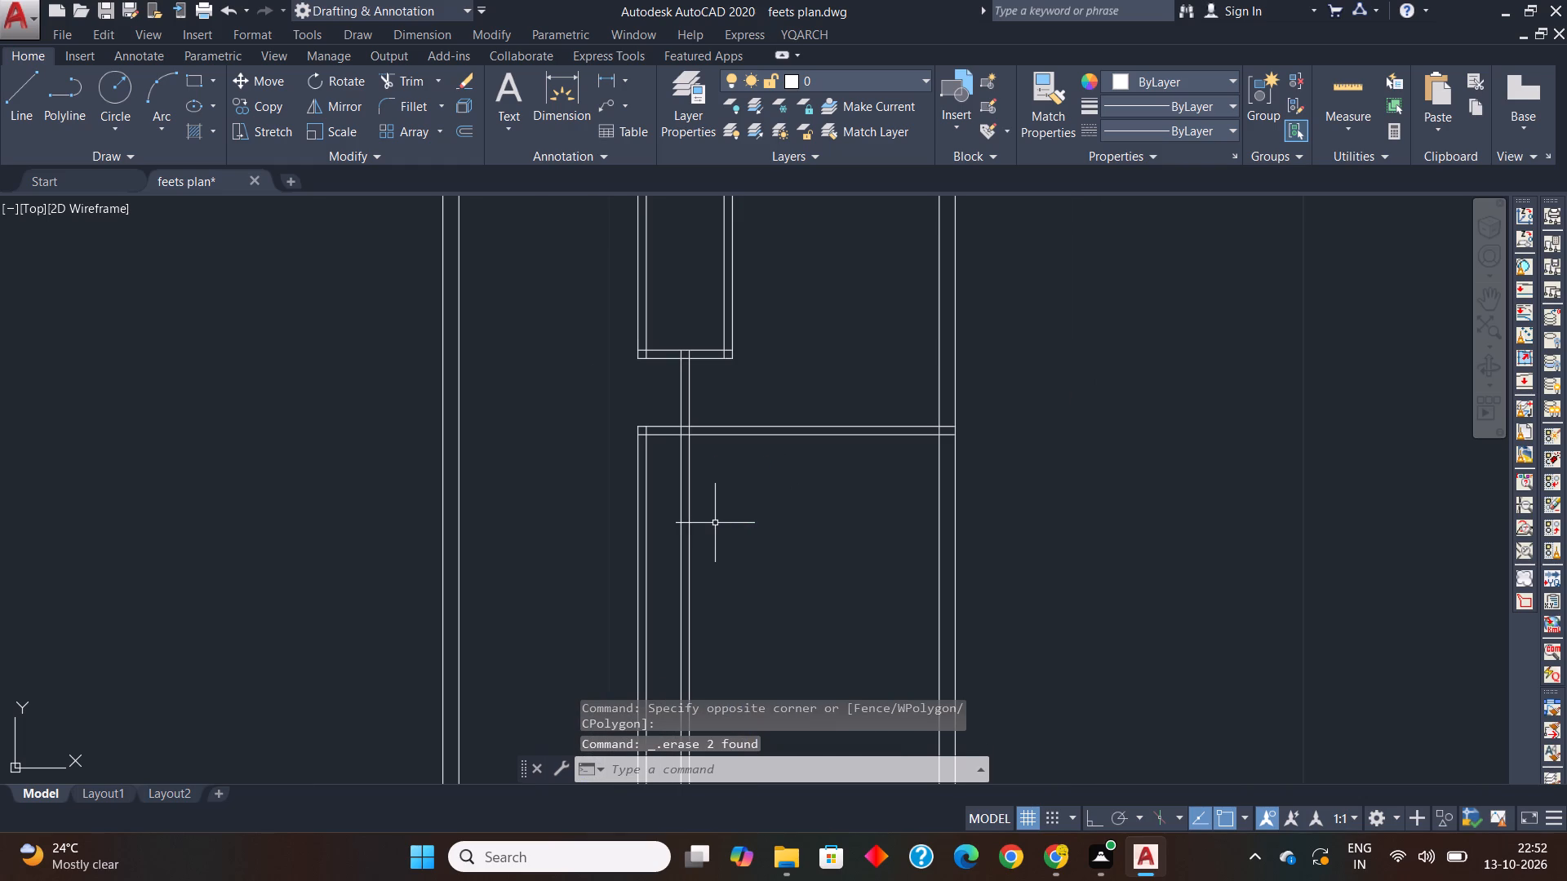
middle_click_drag(717, 530, 717, 475)
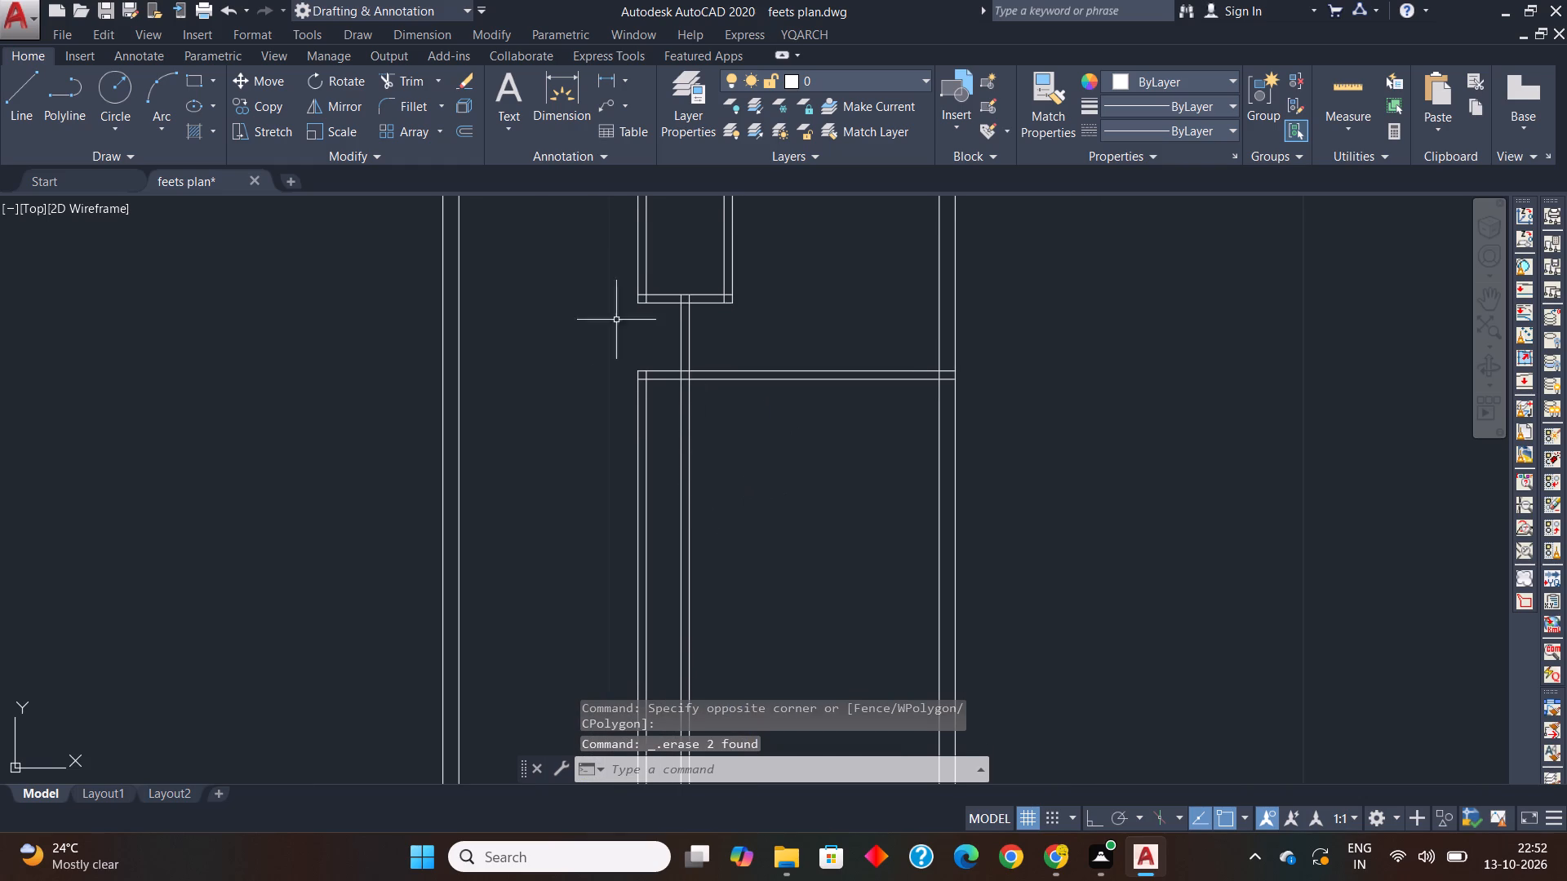
left_click(560, 91)
scroll(690, 397, "up", 2)
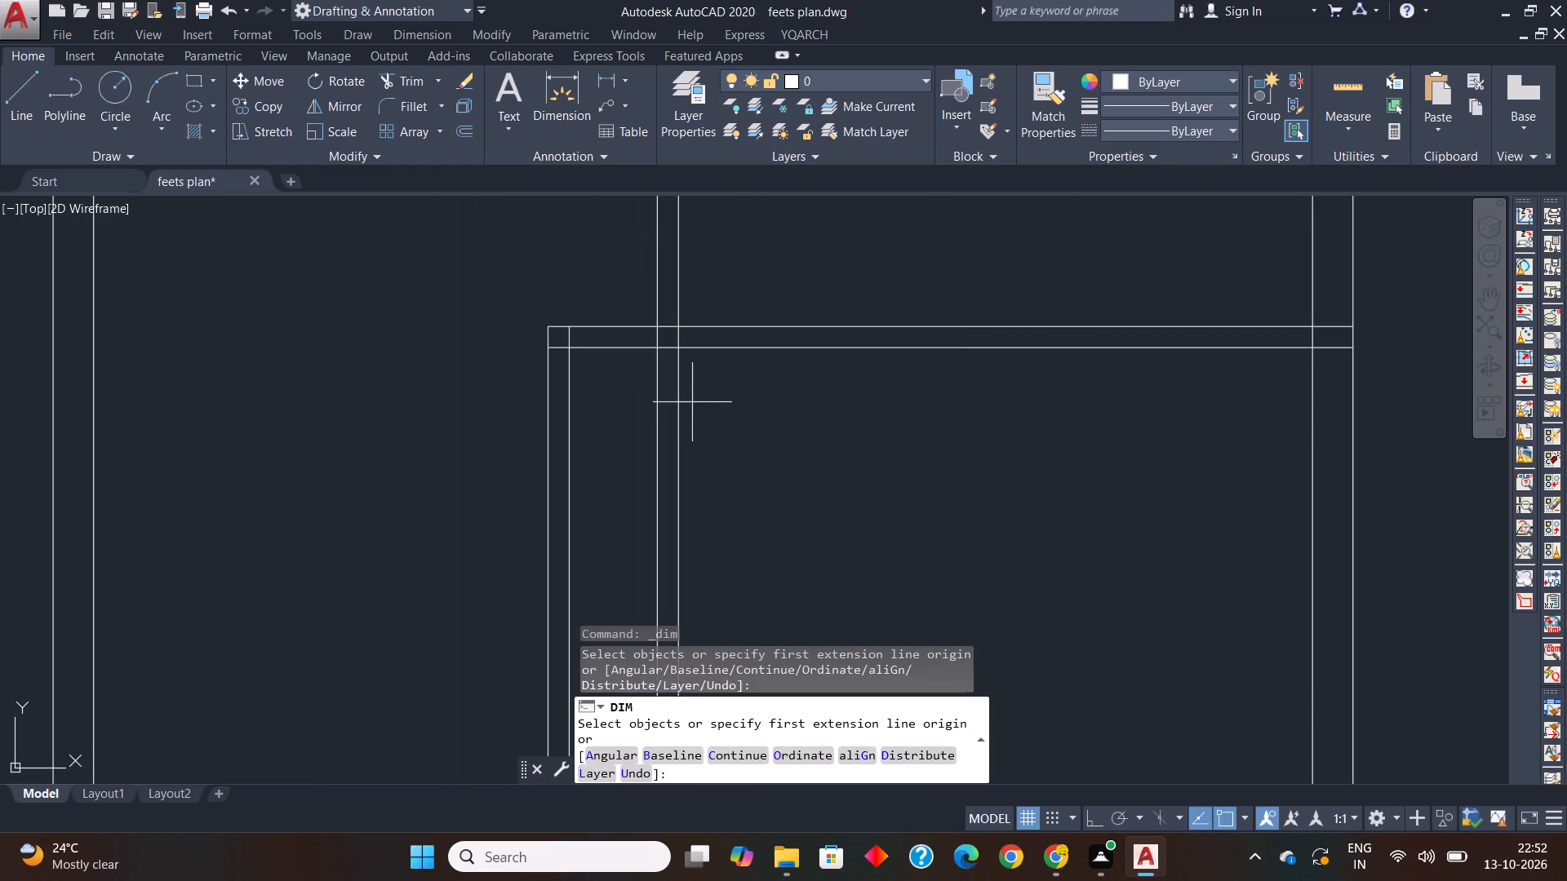
left_click(678, 342)
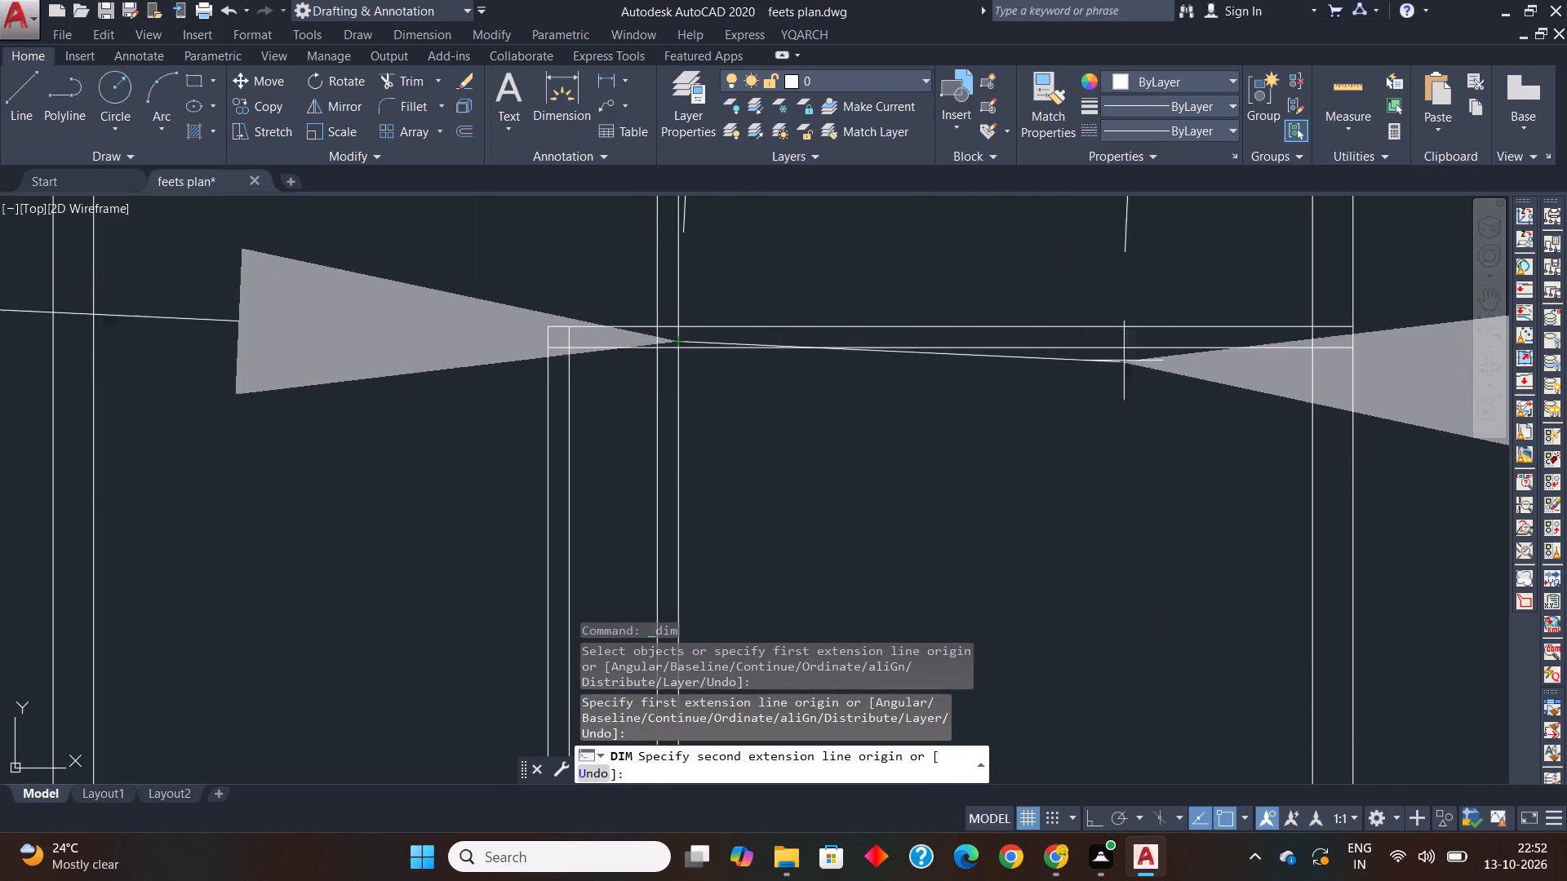
left_click(1314, 348)
scroll(1209, 440, "down", 6)
middle_click_drag(1201, 449, 1068, 495)
scroll(1068, 495, "up", 5)
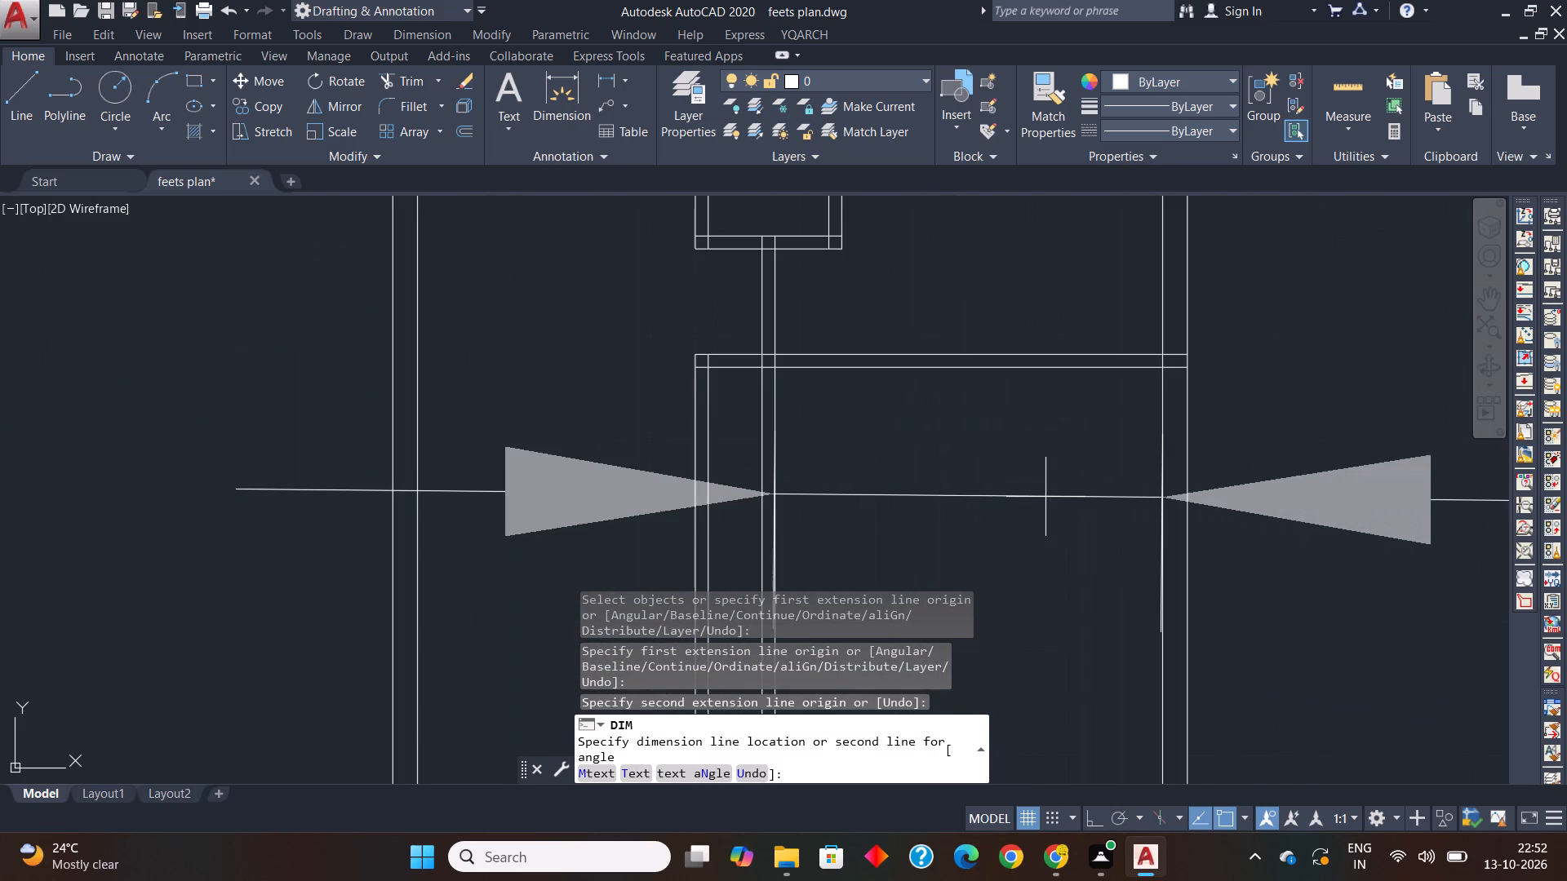
key("Escape")
key("Escape")
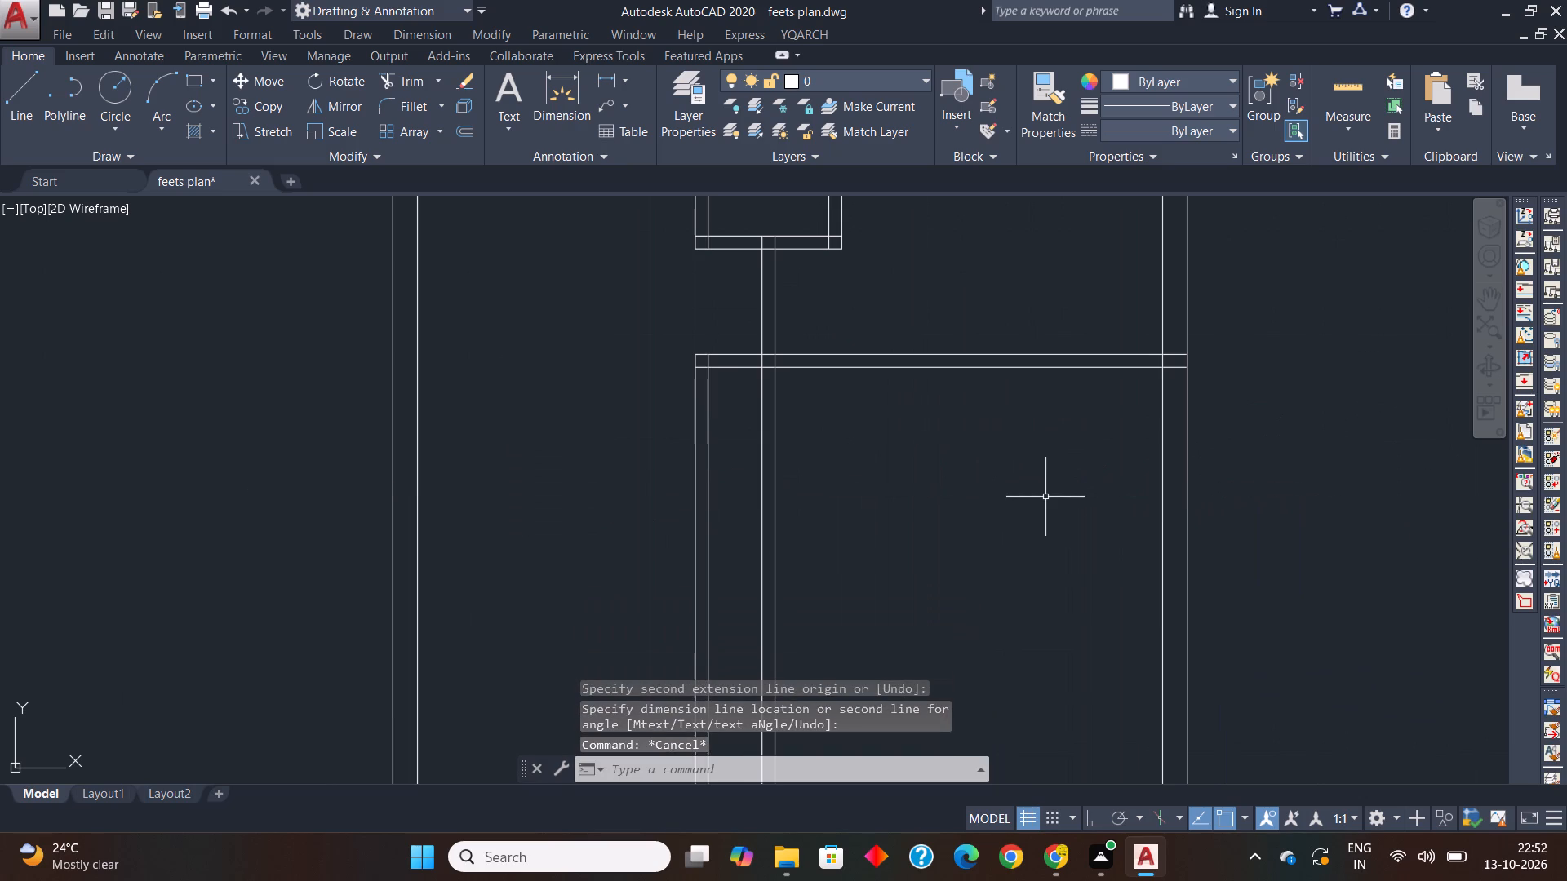
Trim the lower horizontal wall's lines back to the central partition, along with the left vertical line pair below it.
key("t")
type("r")
key("space")
key("space")
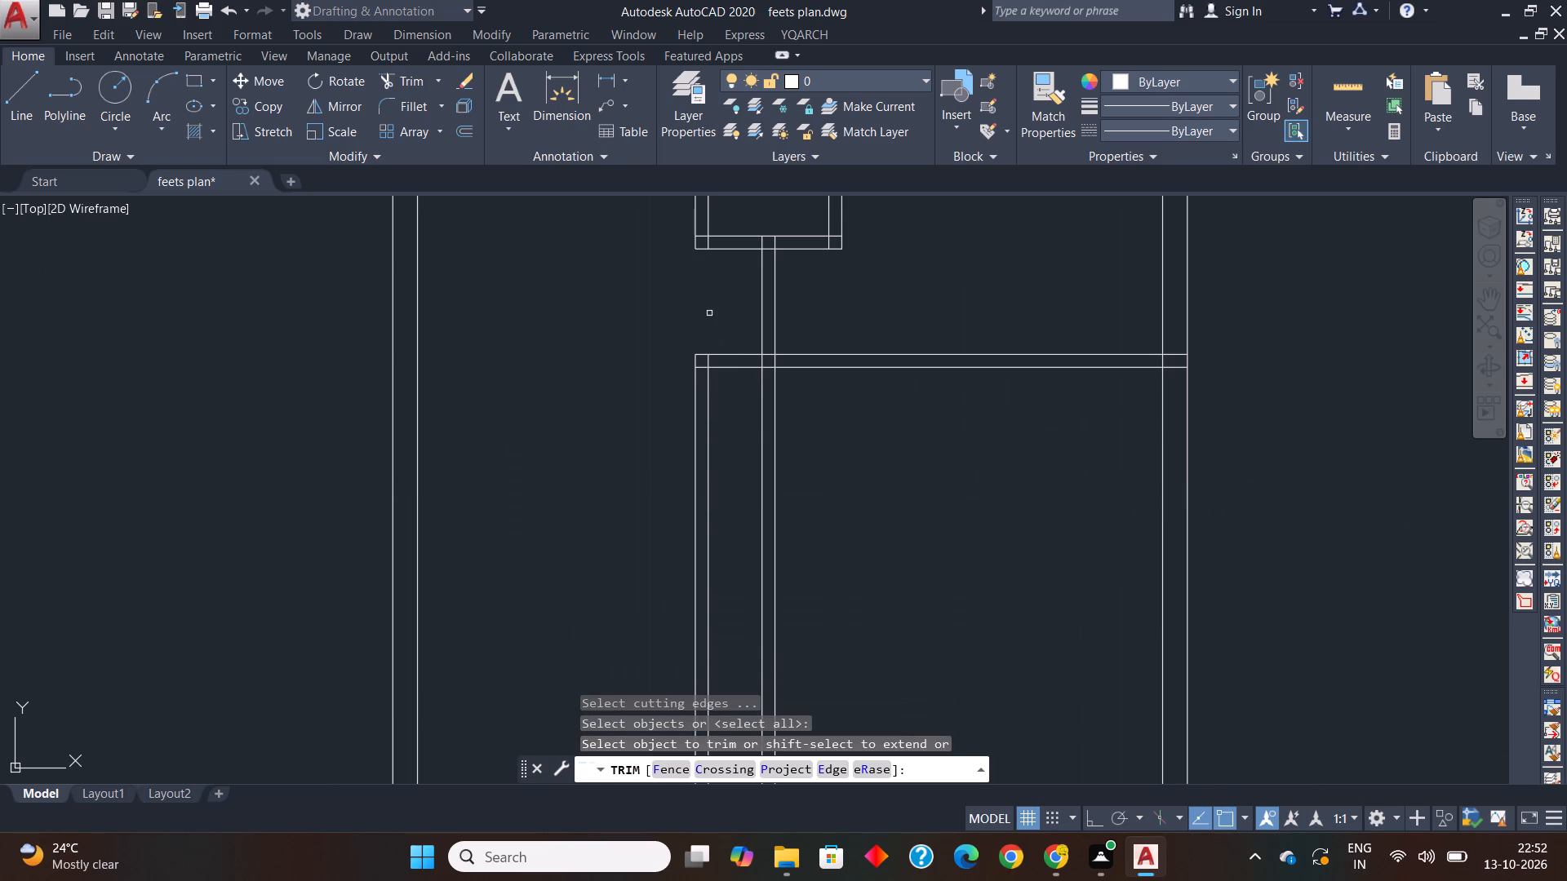
left_click(721, 316)
left_click(654, 432)
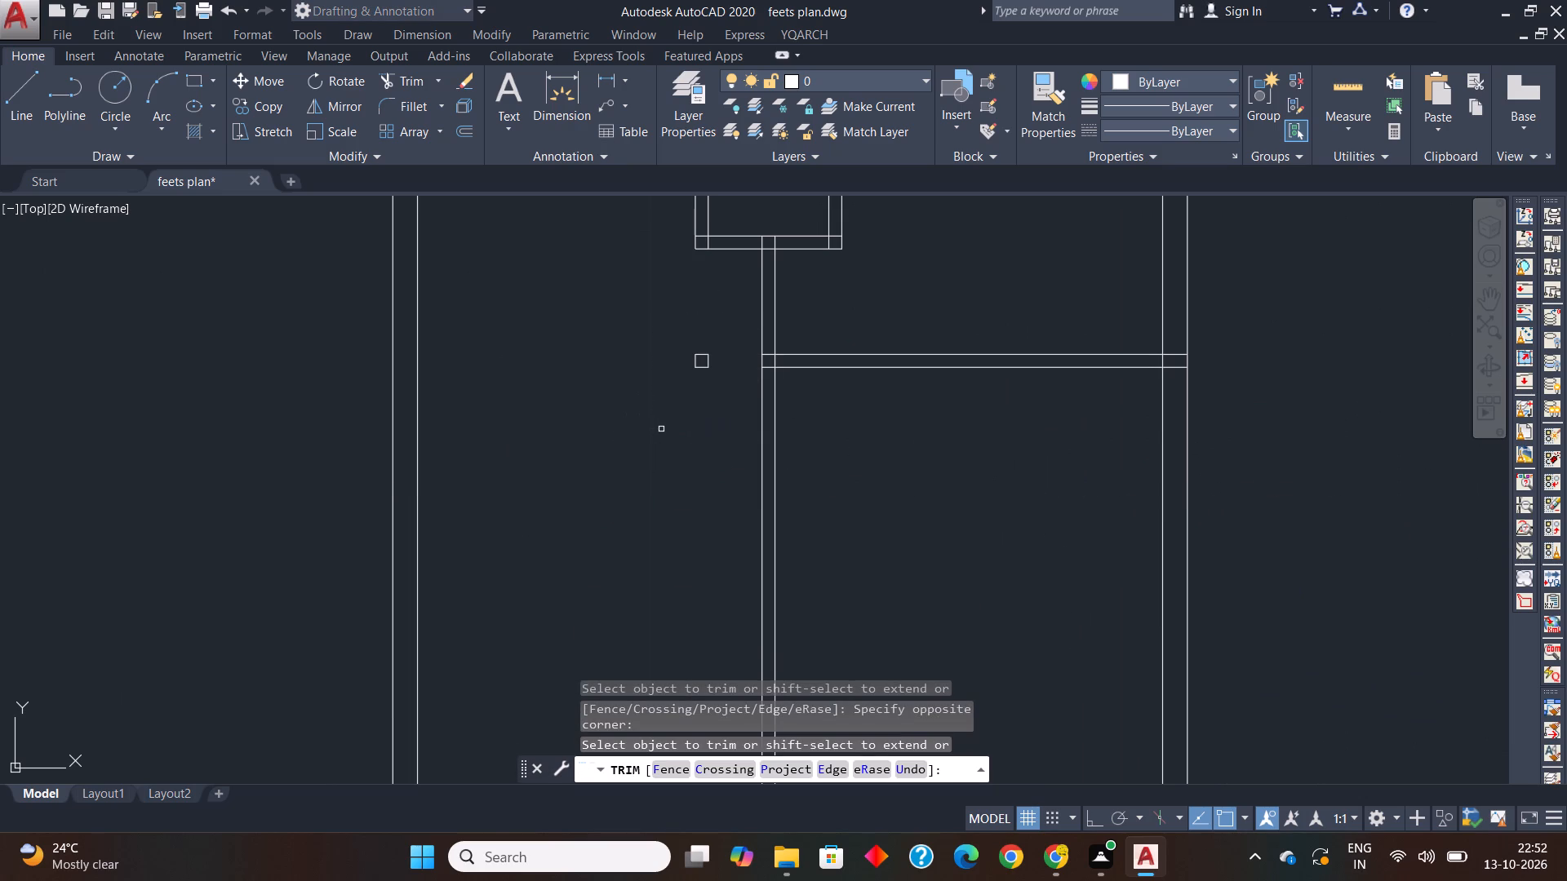
key("Escape")
key("Escape")
Erase the small leftover square of wall lines left of the central partition.
left_click(710, 330)
left_click(663, 410)
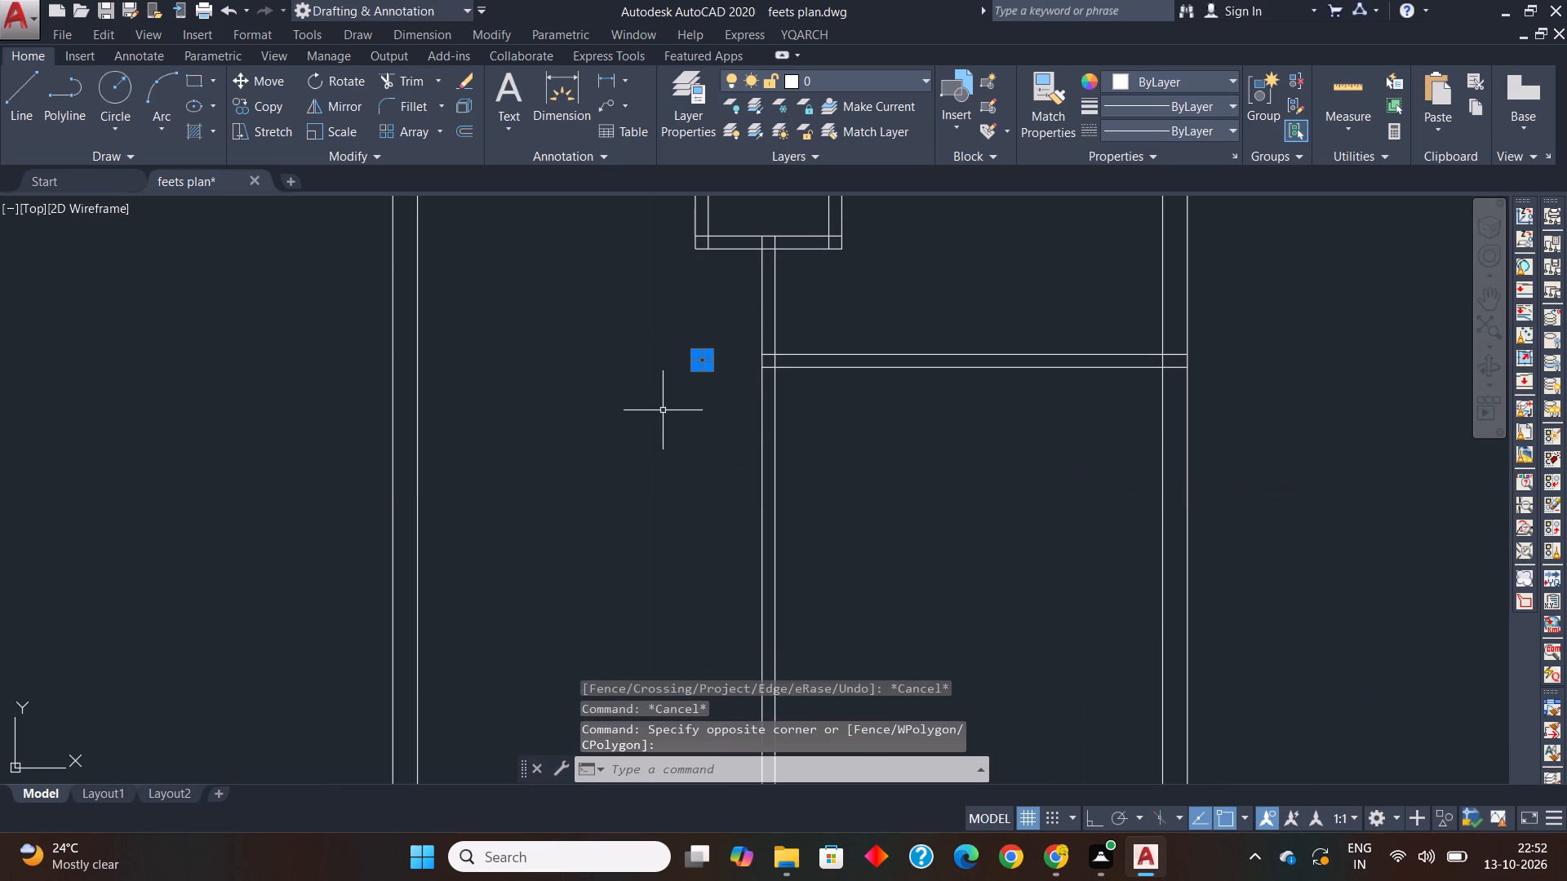
key("Delete")
Reopen the new meters plan image from the autocad folder and check the dining side of the layout.
scroll(663, 410, "down", 1)
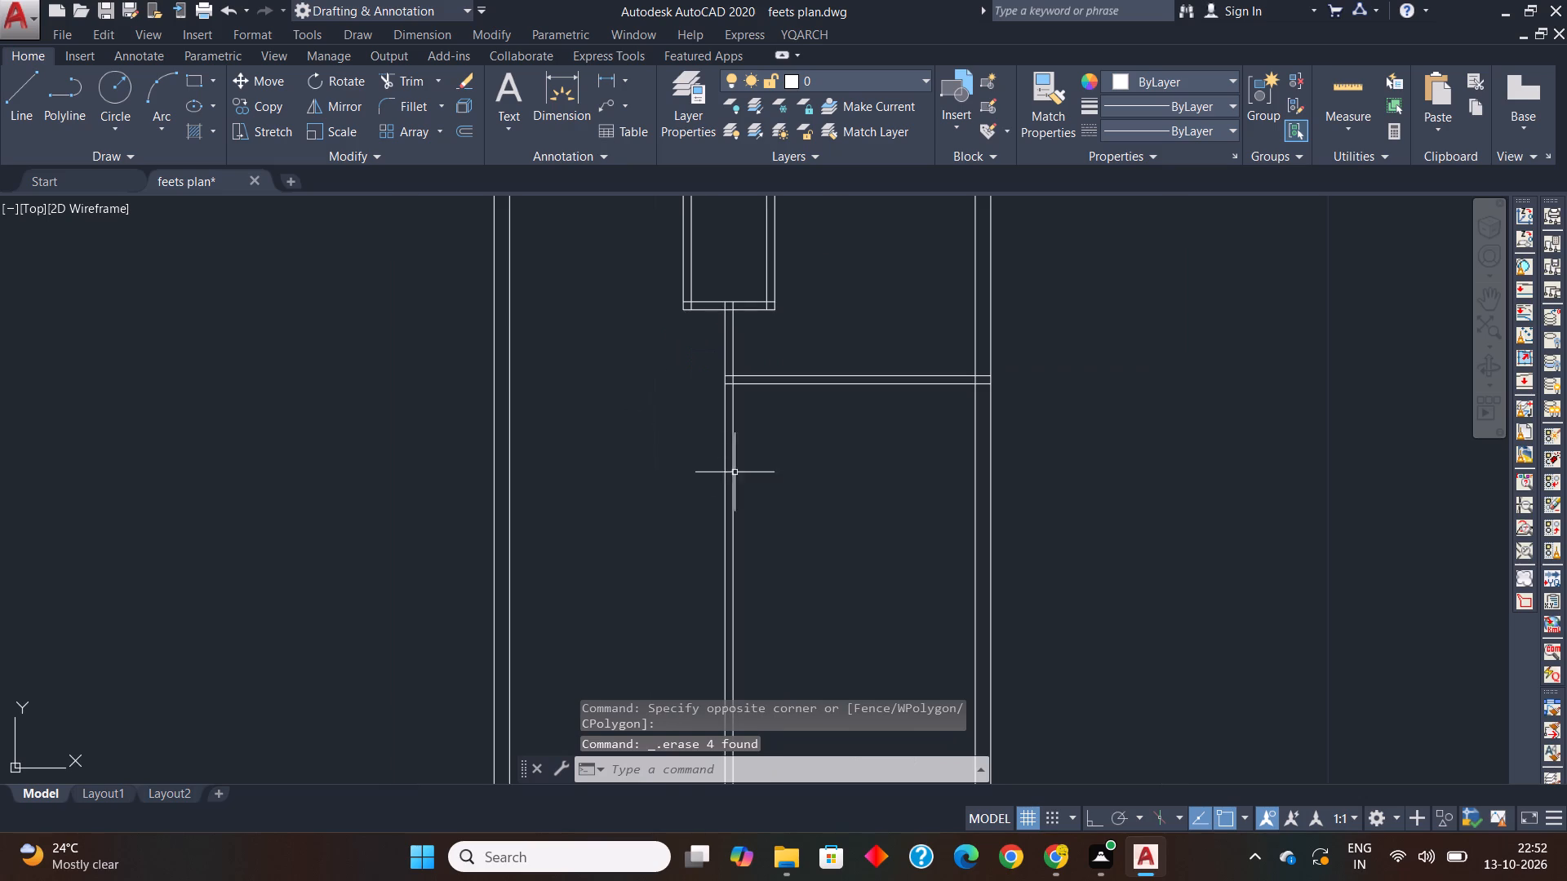
middle_click_drag(773, 488, 761, 468)
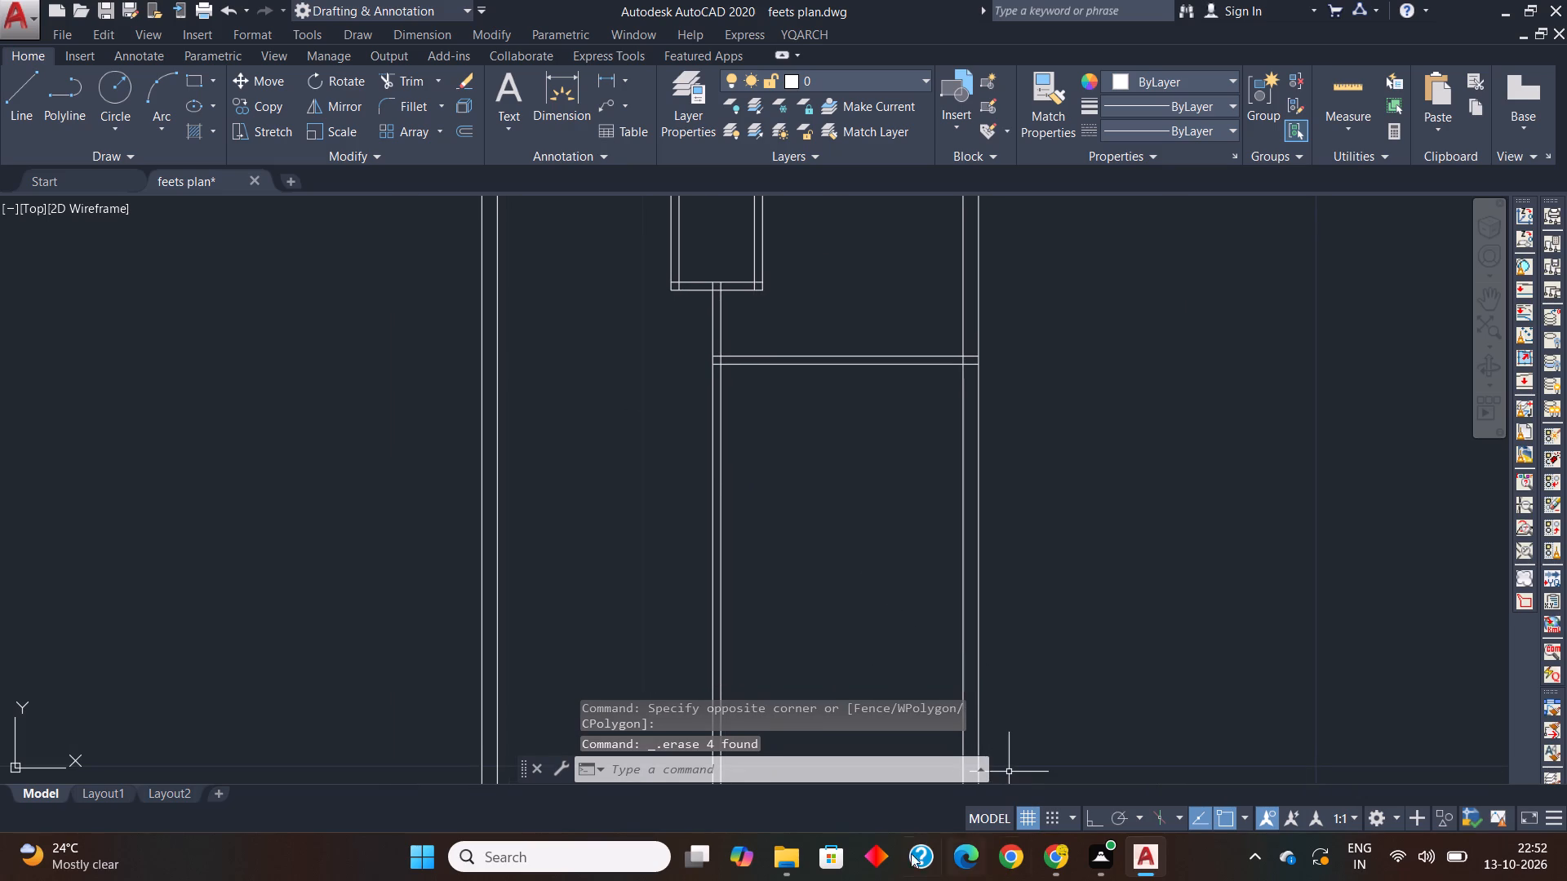
left_click(791, 856)
double_click(529, 750)
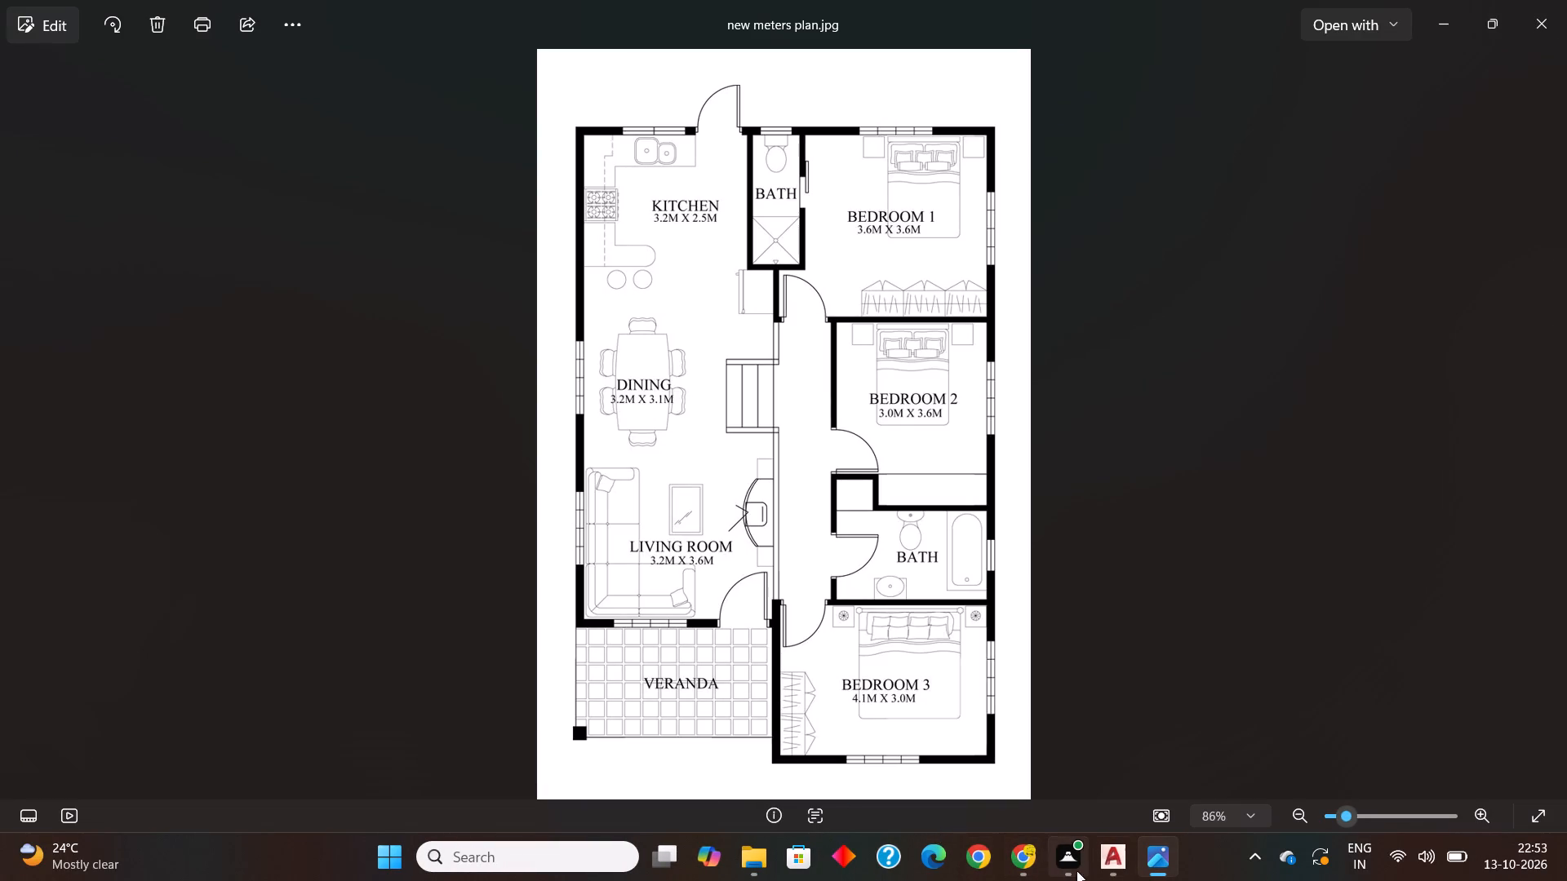
left_click(1109, 858)
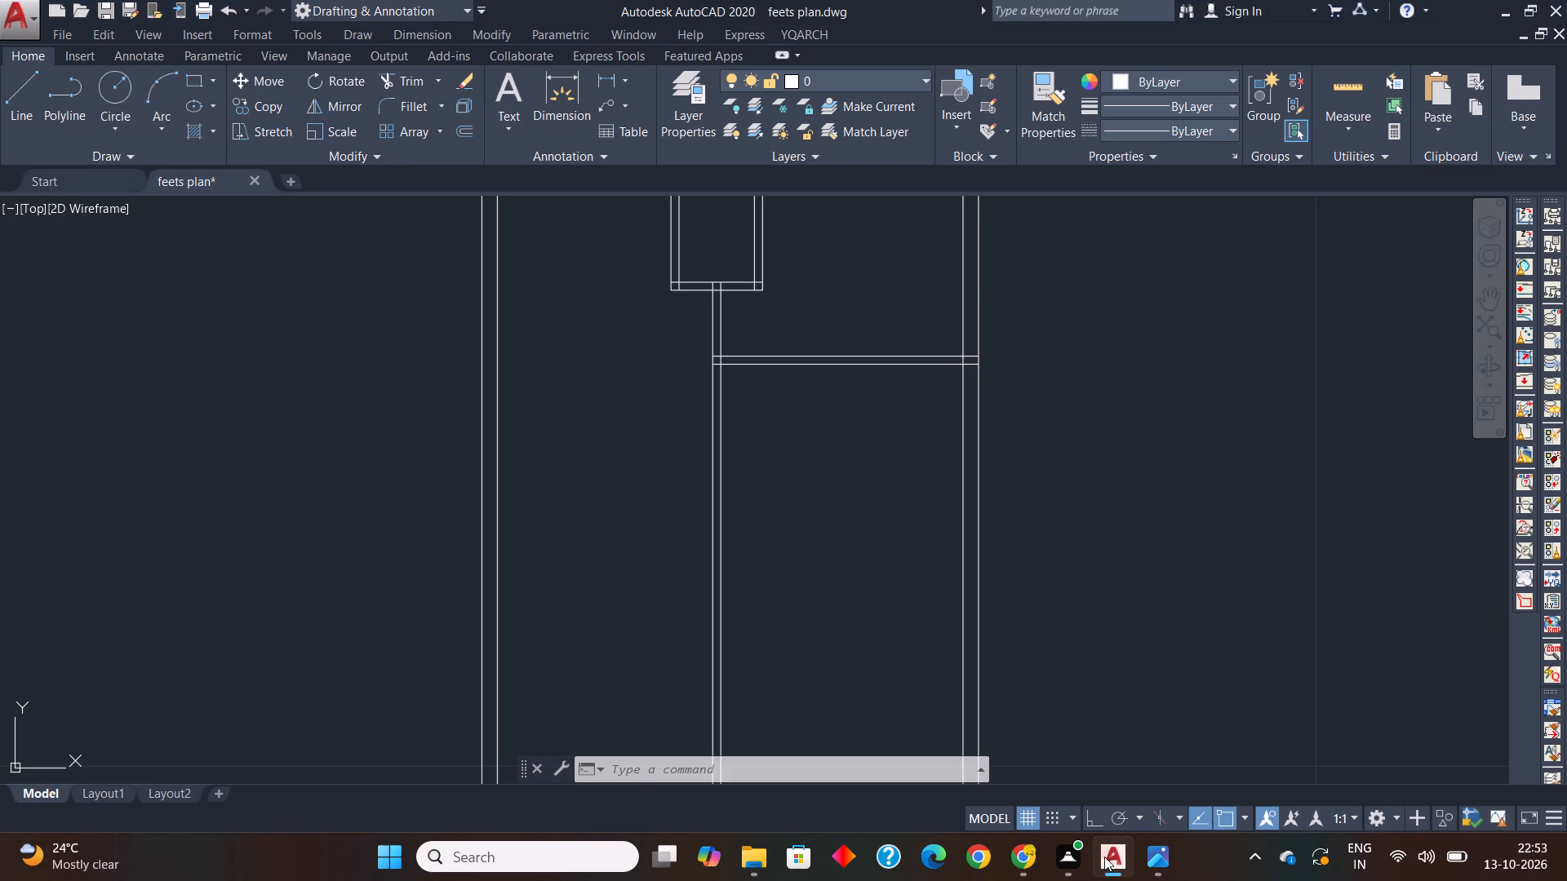
Extend the lower horizontal wall's two lines from the central partition to the left outer wall.
type("ex")
key("space")
key("space")
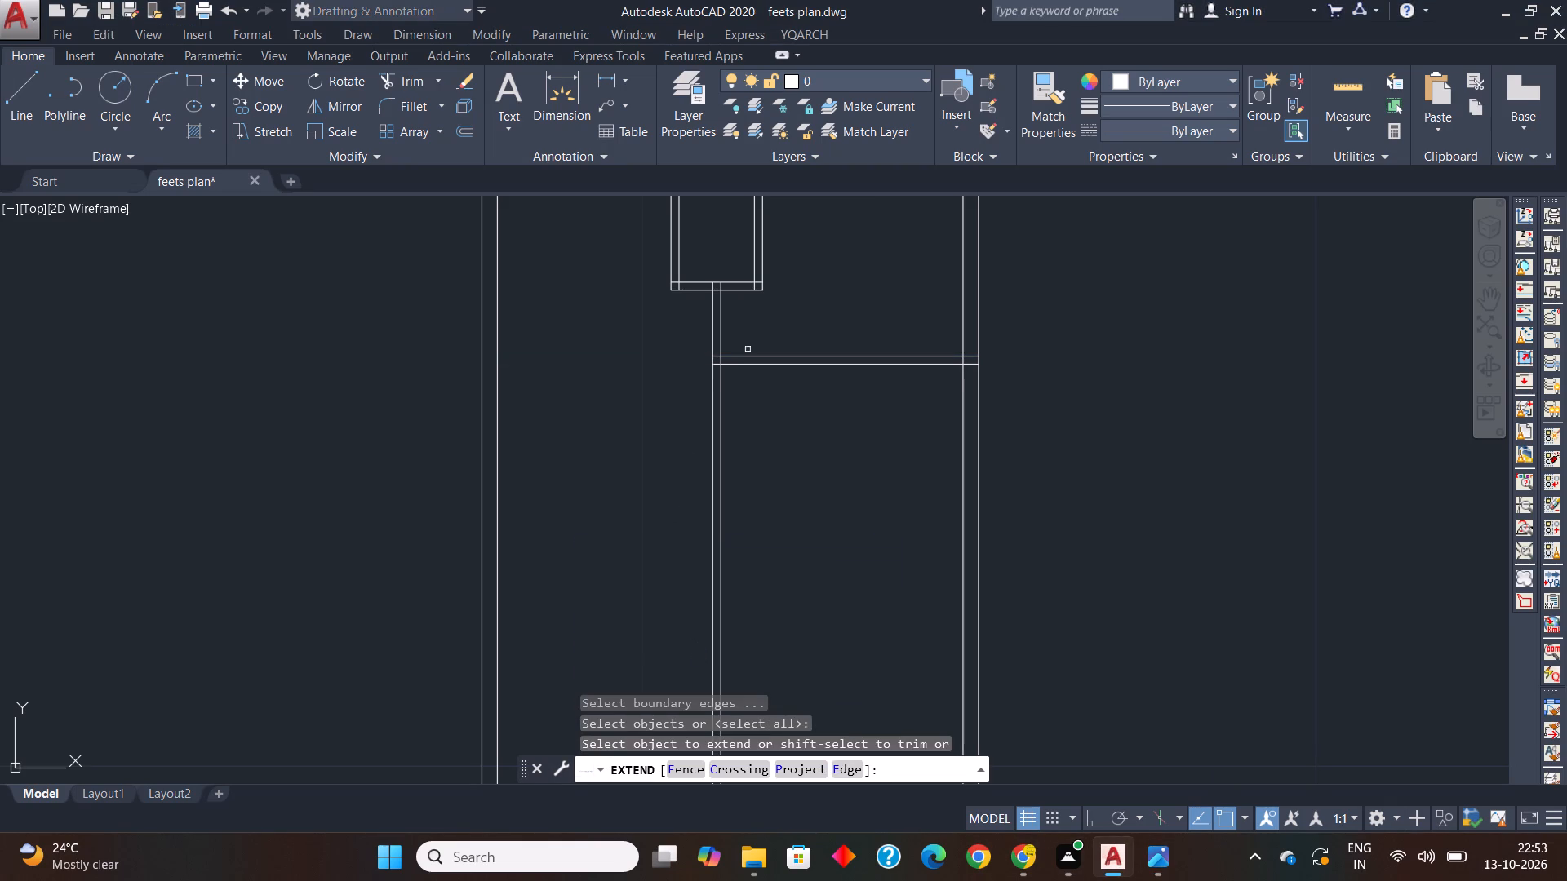
left_click(741, 356)
left_click(735, 365)
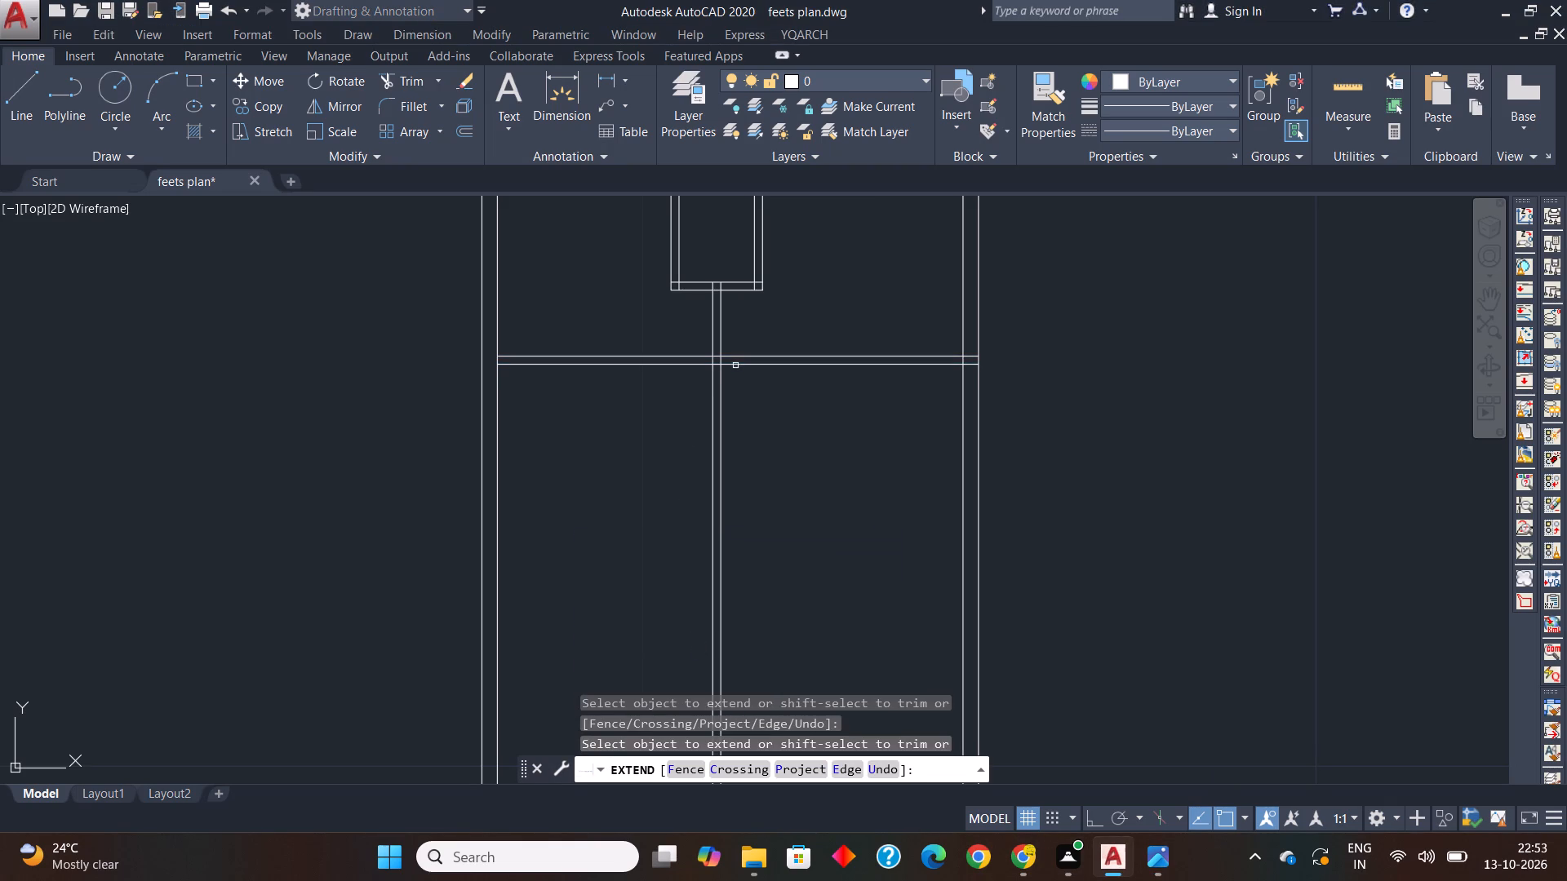
key("Escape")
key("Escape")
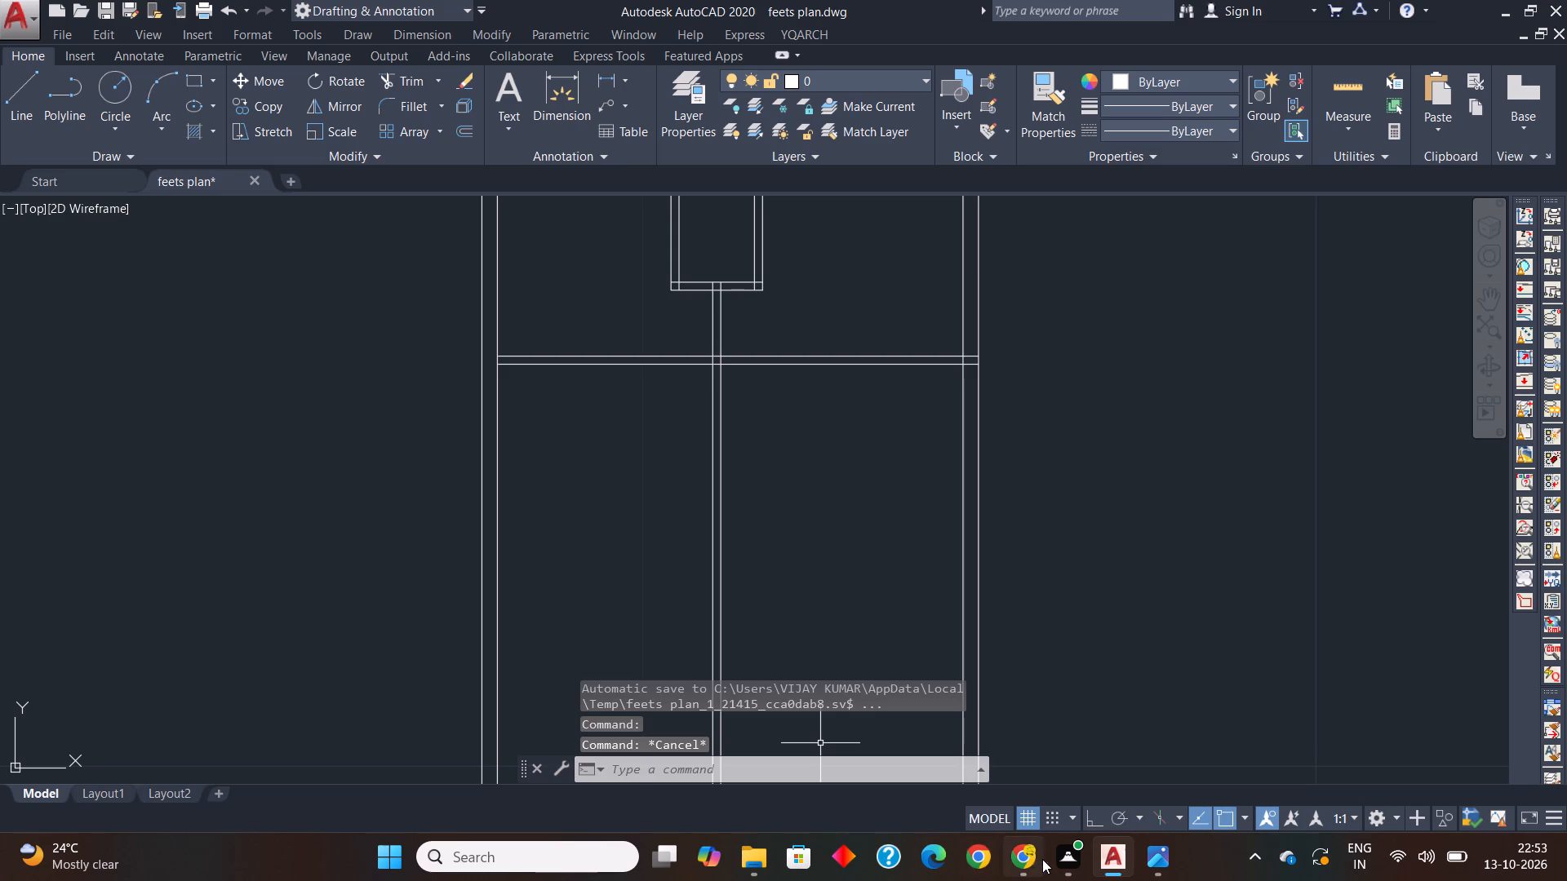
Check the new meters plan image and offset the horizontal wall's lower line 3.1 downward for the dining room.
left_click(1144, 858)
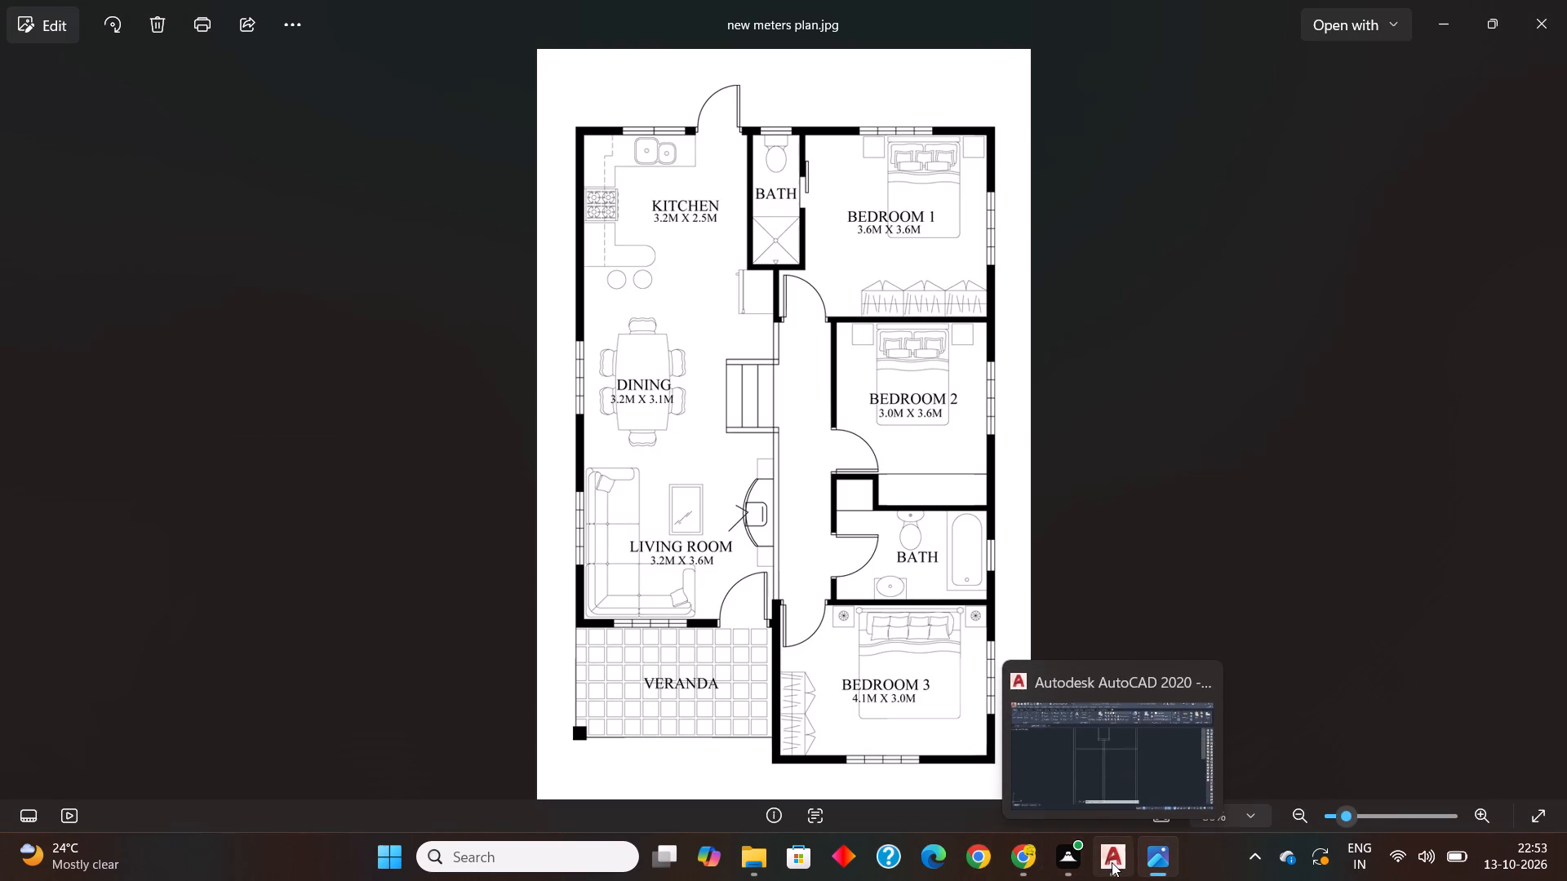
left_click(1112, 862)
type("of")
key("space")
type("3.1")
key("Return")
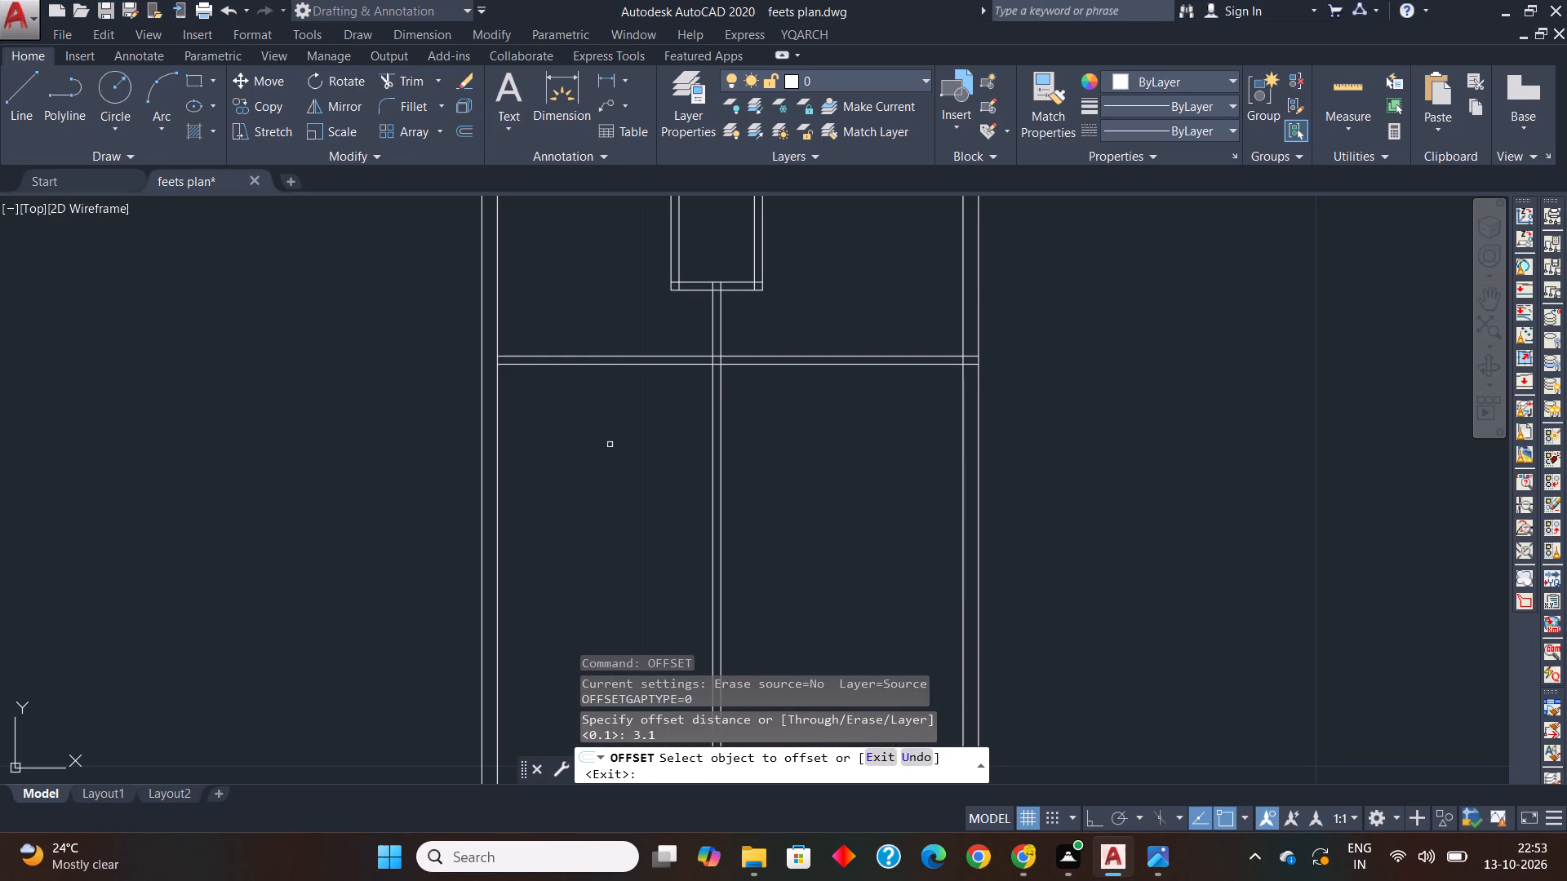
left_click(570, 365)
left_click(599, 521)
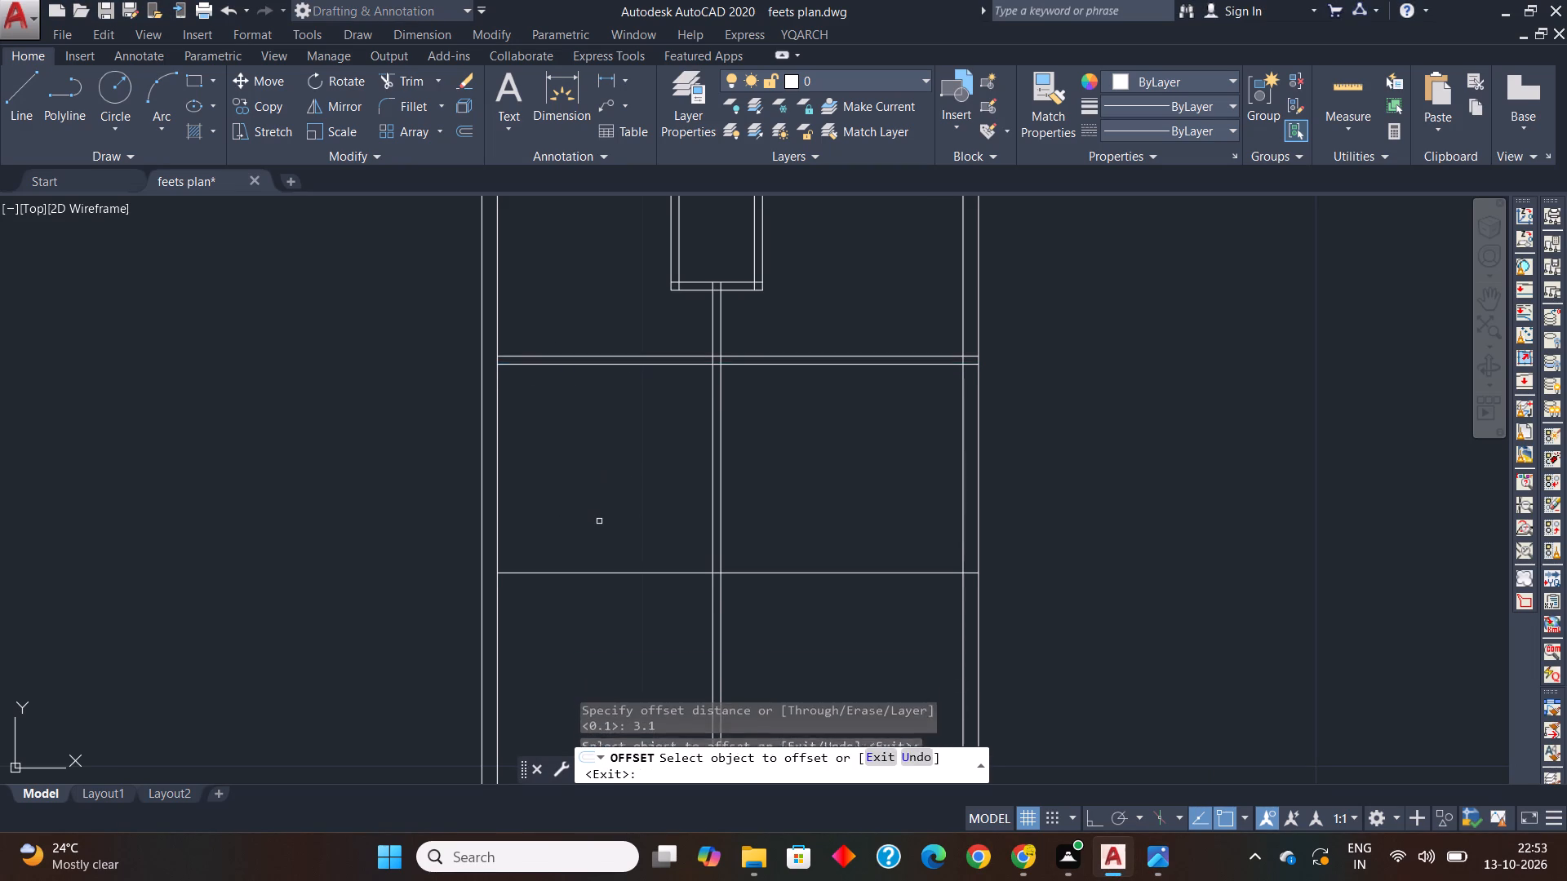
Offset the new dining line 0.12 downward to give the wall its thickness.
middle_click_drag(601, 521, 605, 451)
key("space")
key("space")
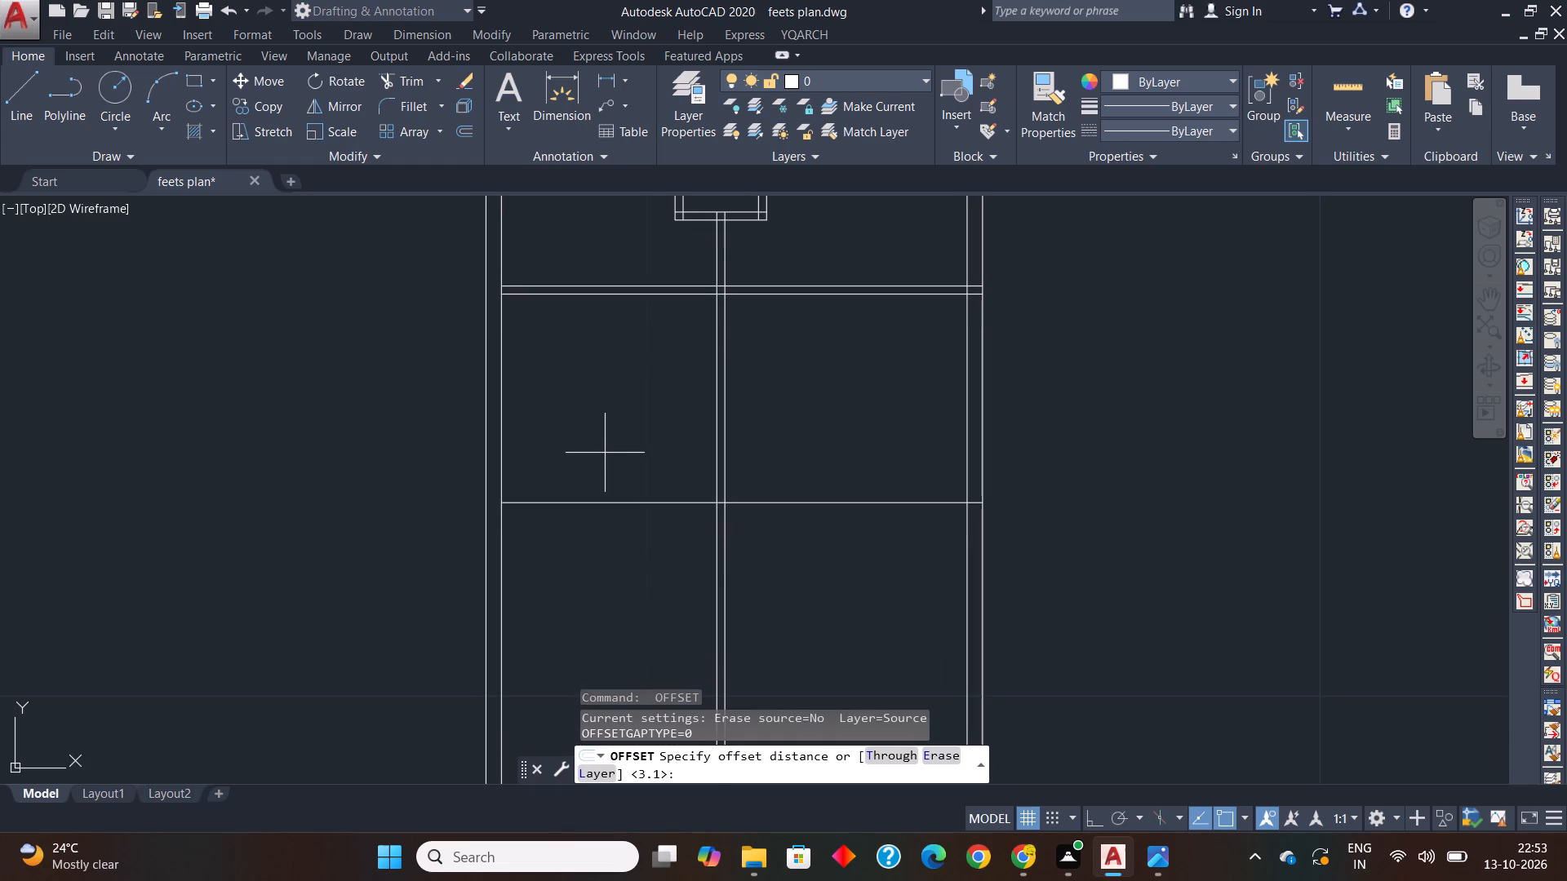
type("0.12")
key("Return")
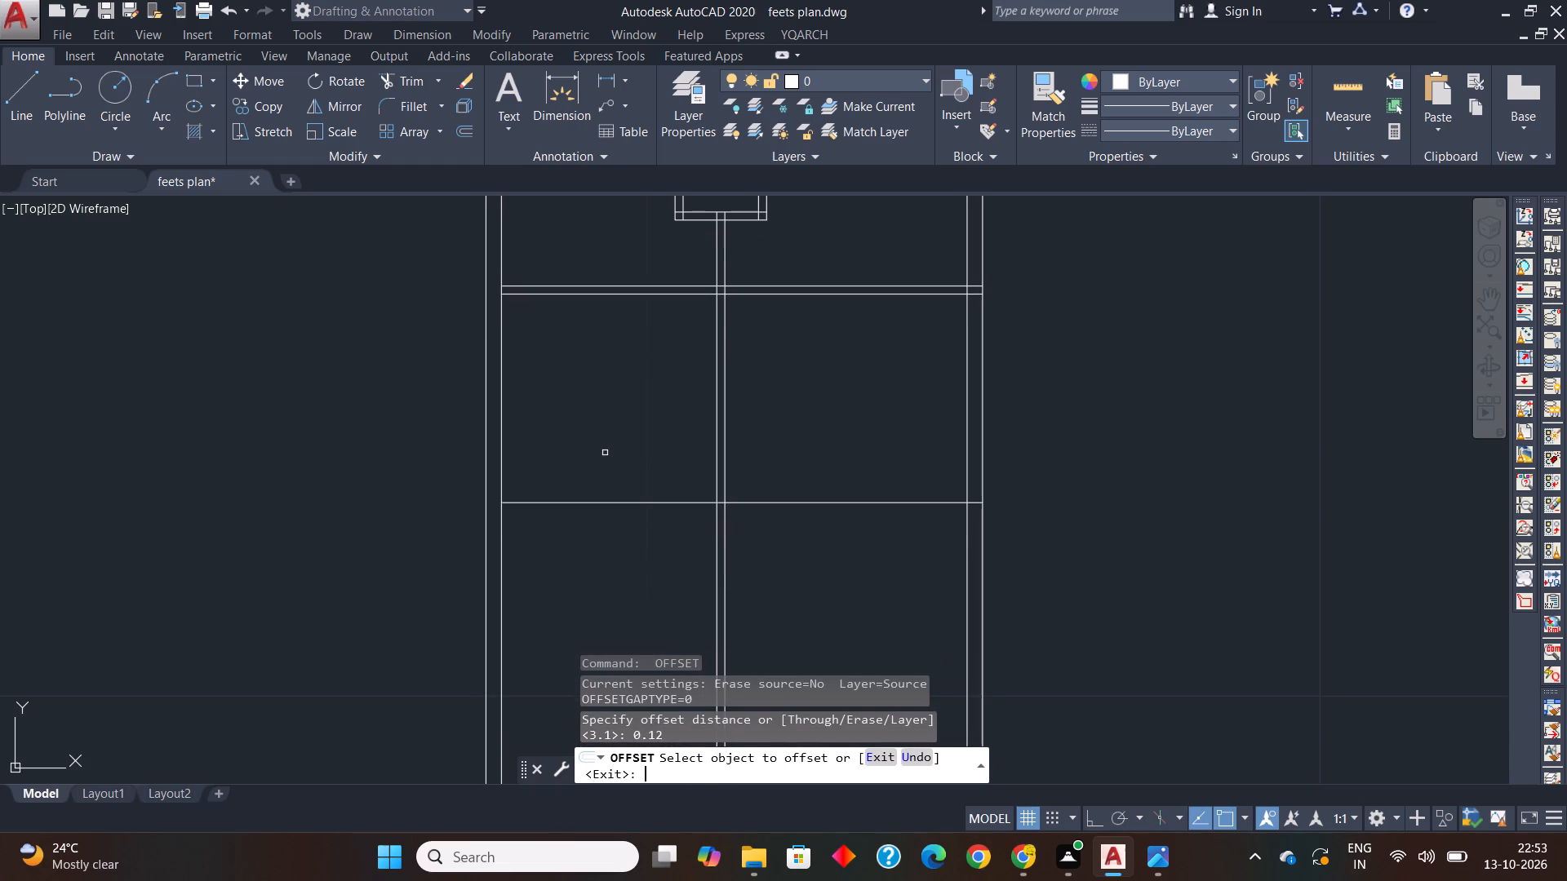
left_click(609, 502)
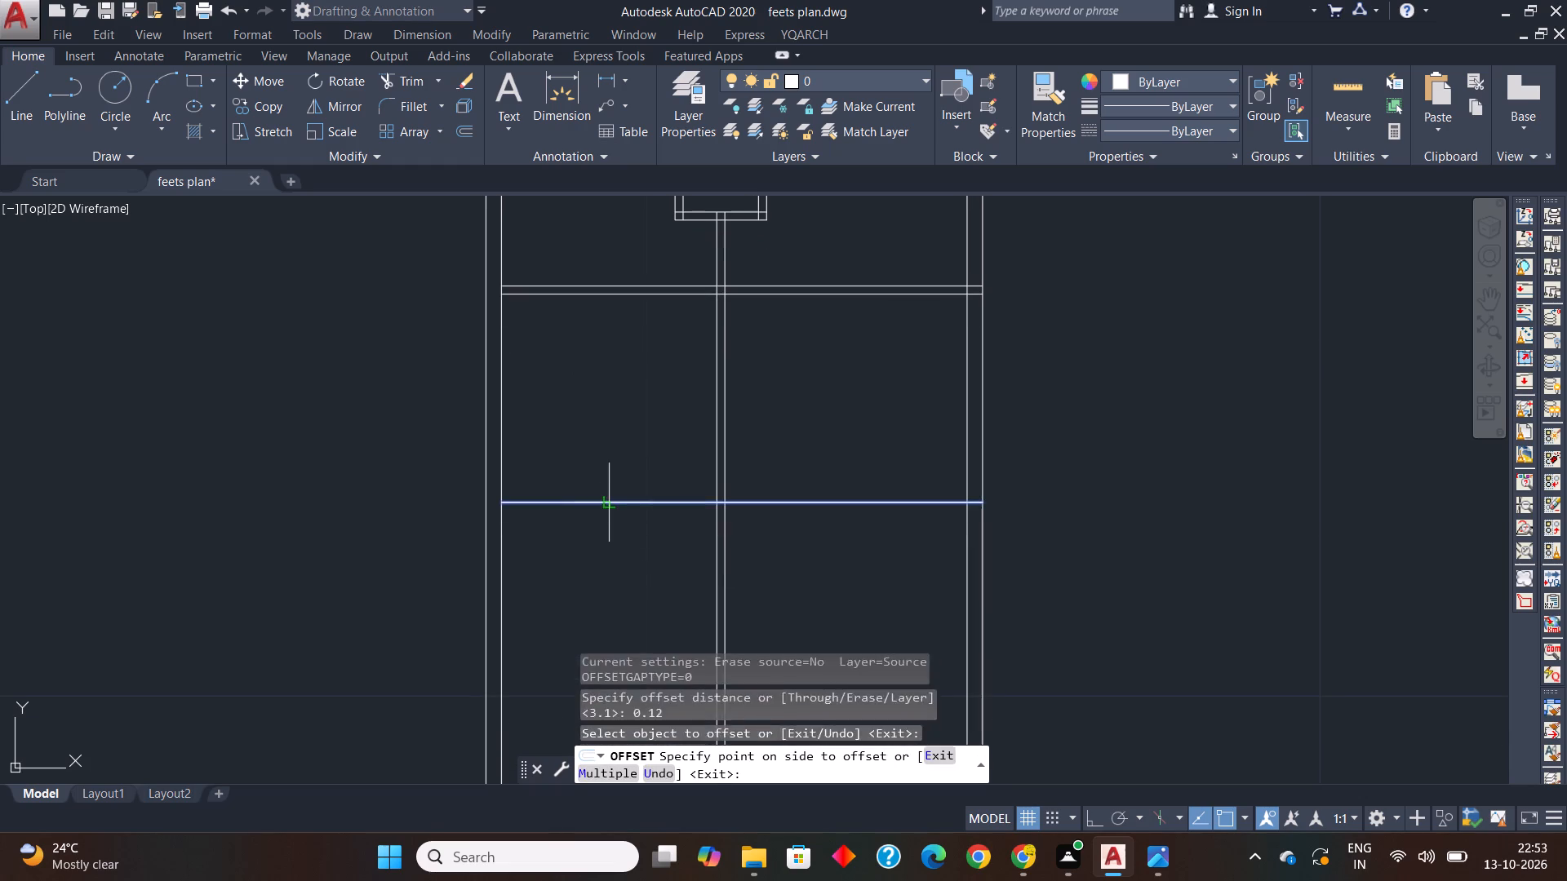
left_click(609, 549)
key("space")
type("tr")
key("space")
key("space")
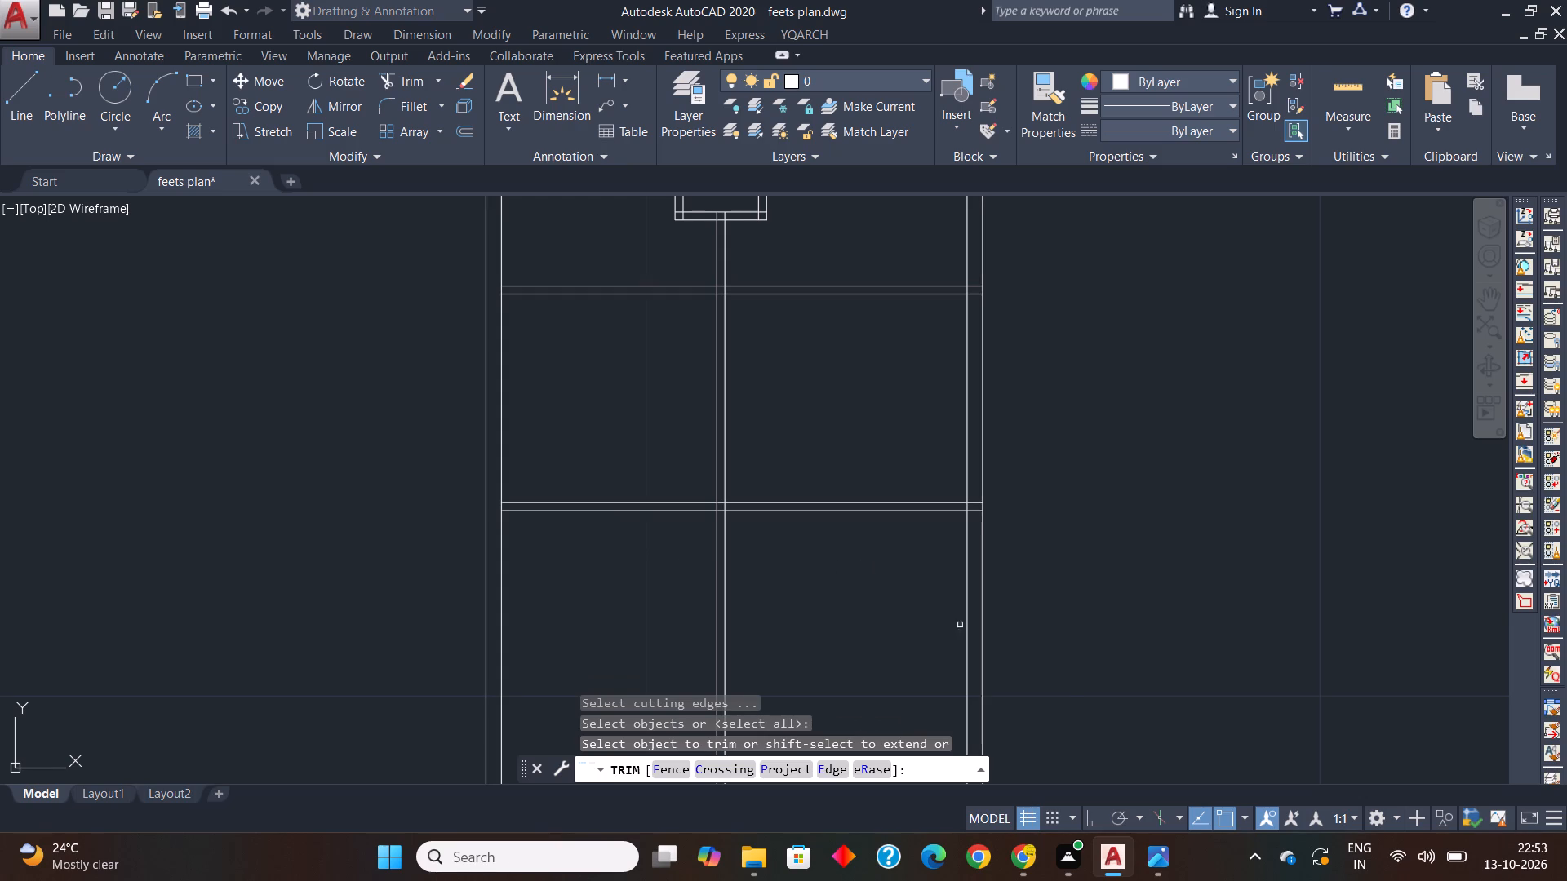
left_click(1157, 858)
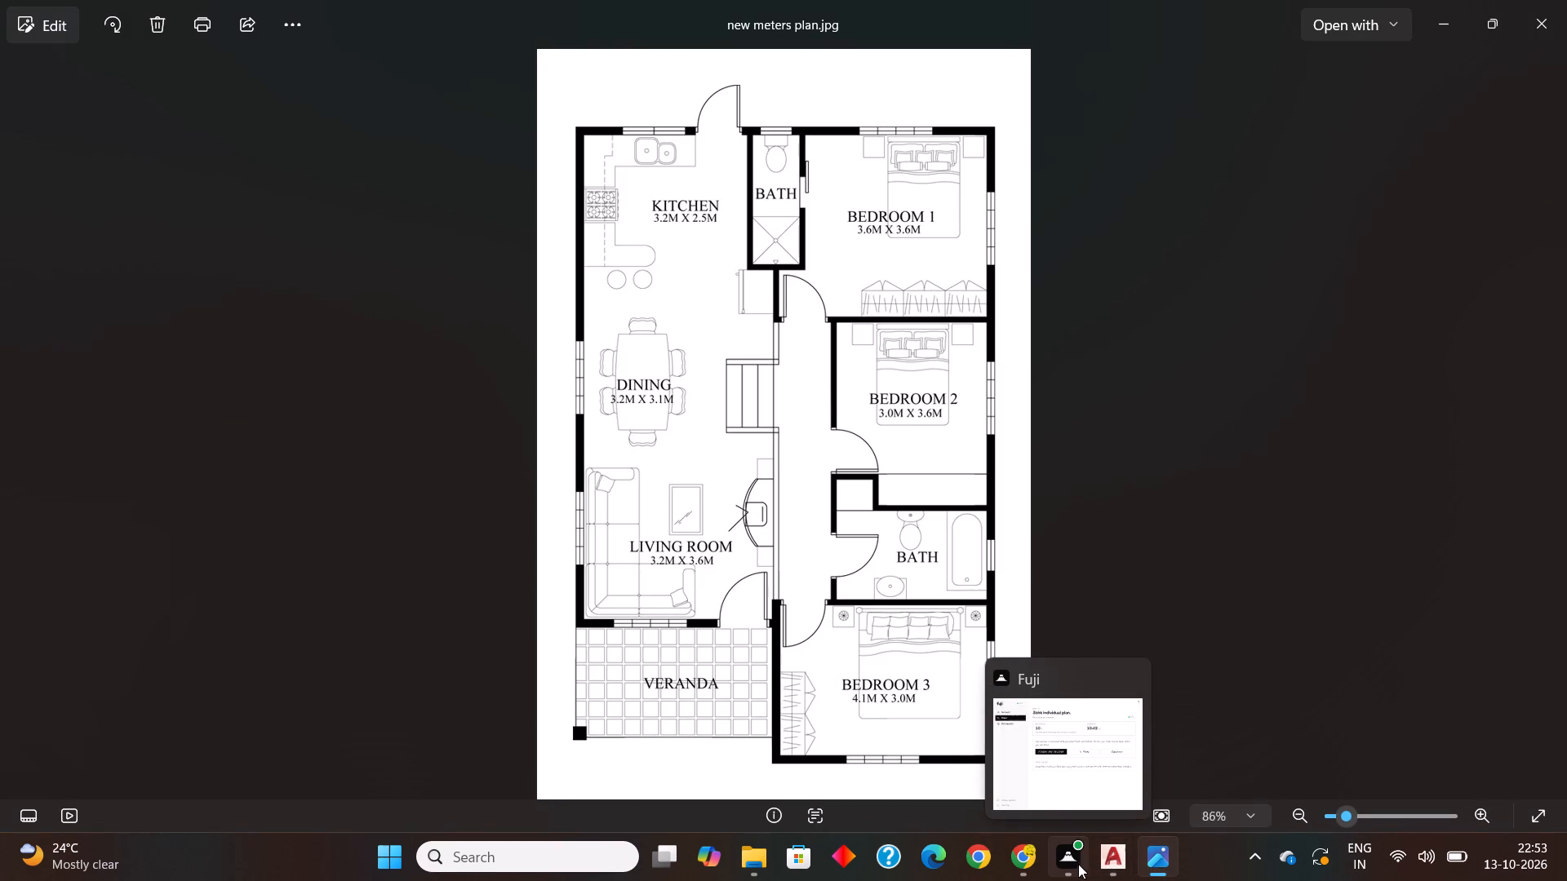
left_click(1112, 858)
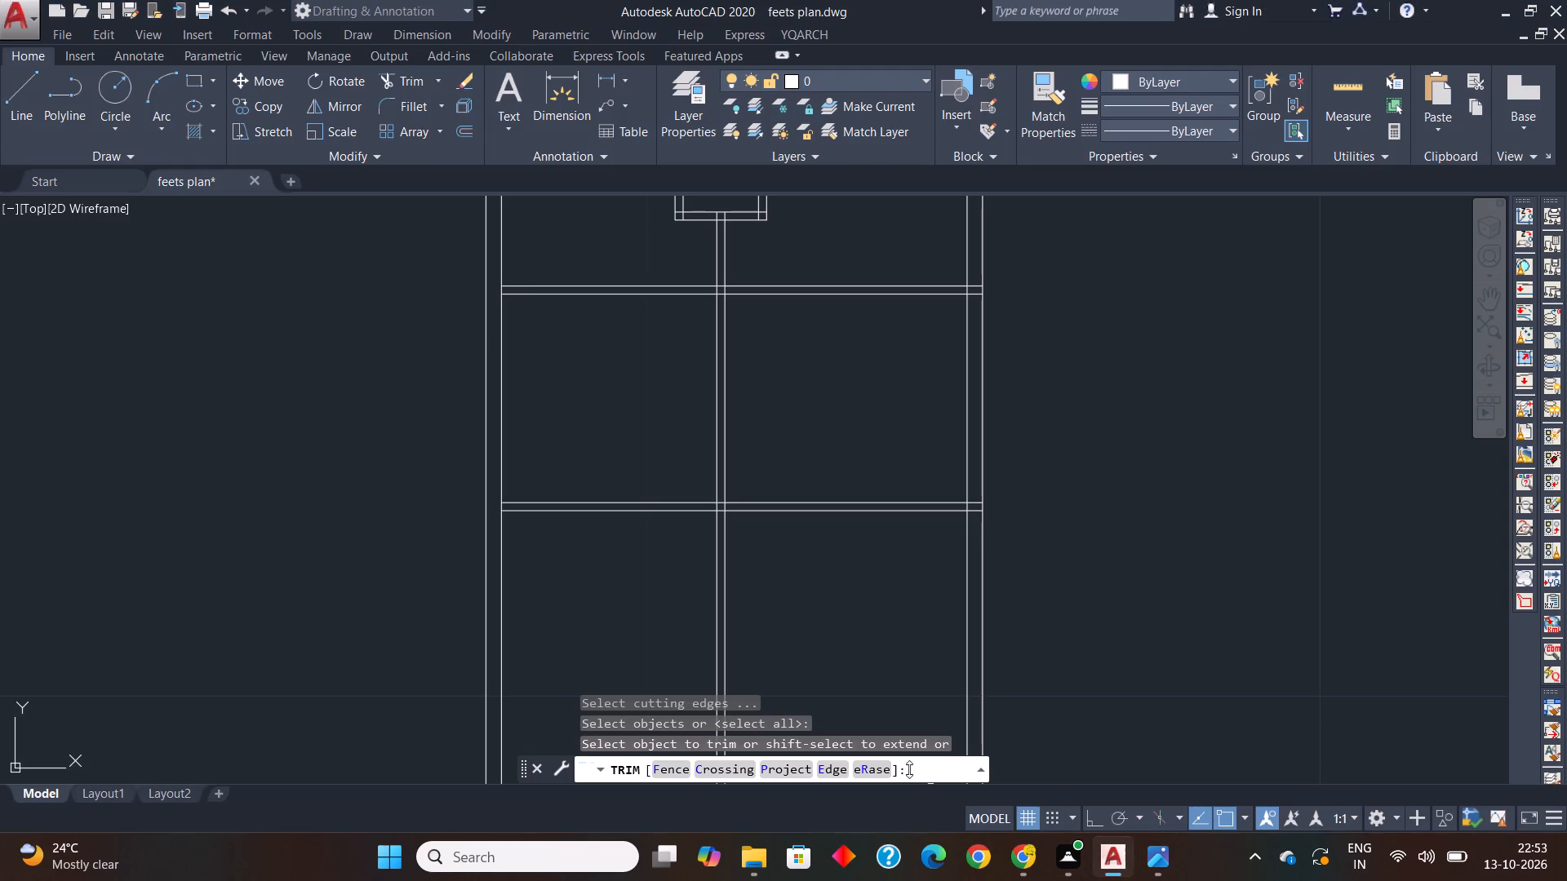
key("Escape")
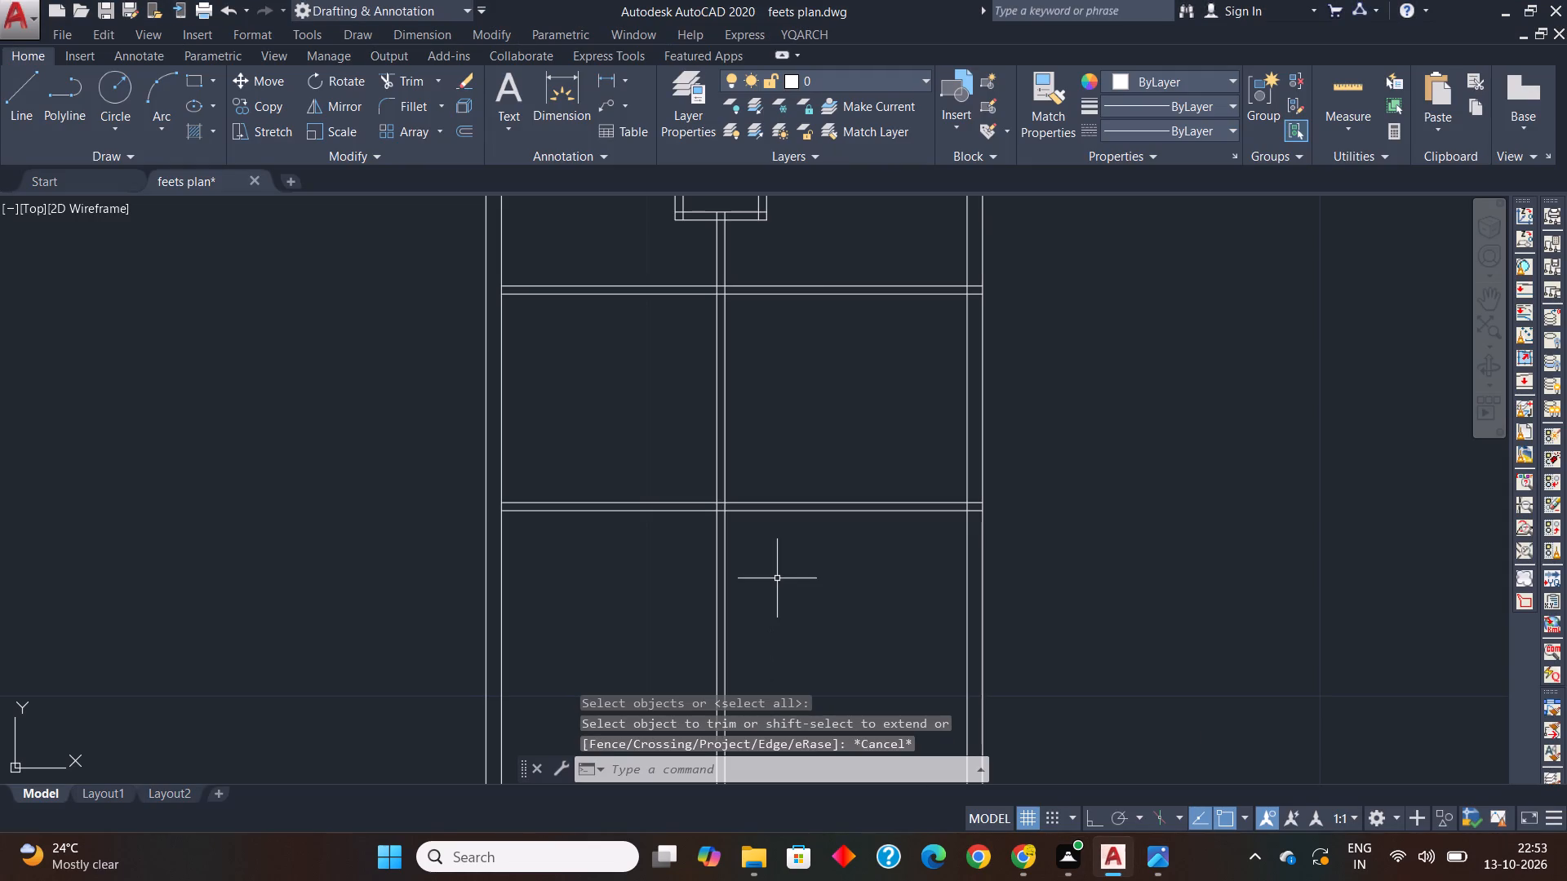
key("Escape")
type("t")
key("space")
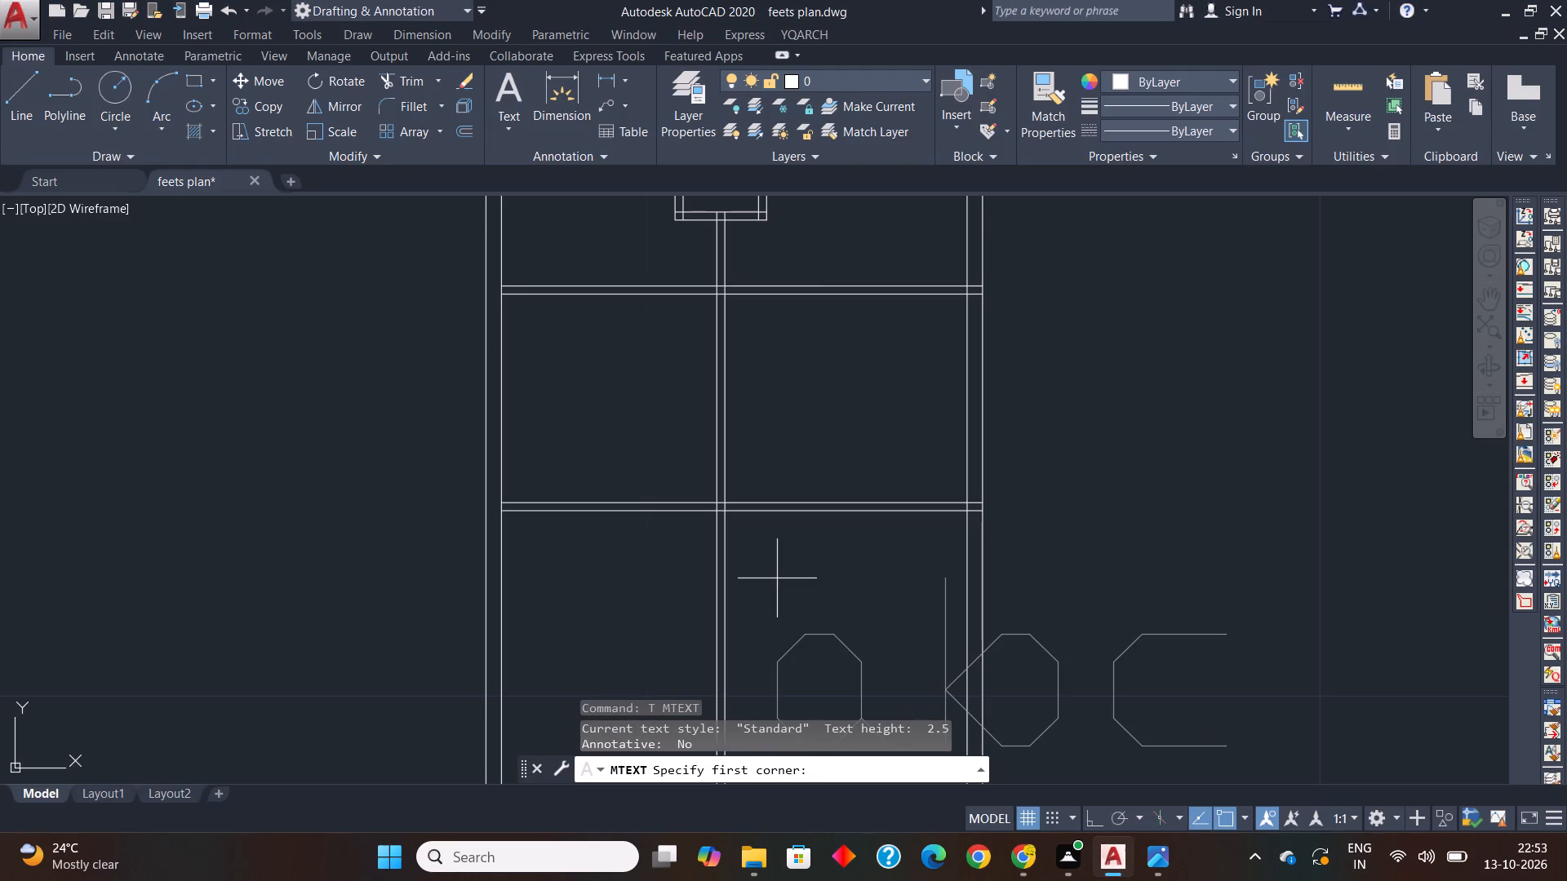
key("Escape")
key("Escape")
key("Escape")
Trim the new dining wall's two lines off the right outer wall and back to the central partition.
type("tr")
key("space")
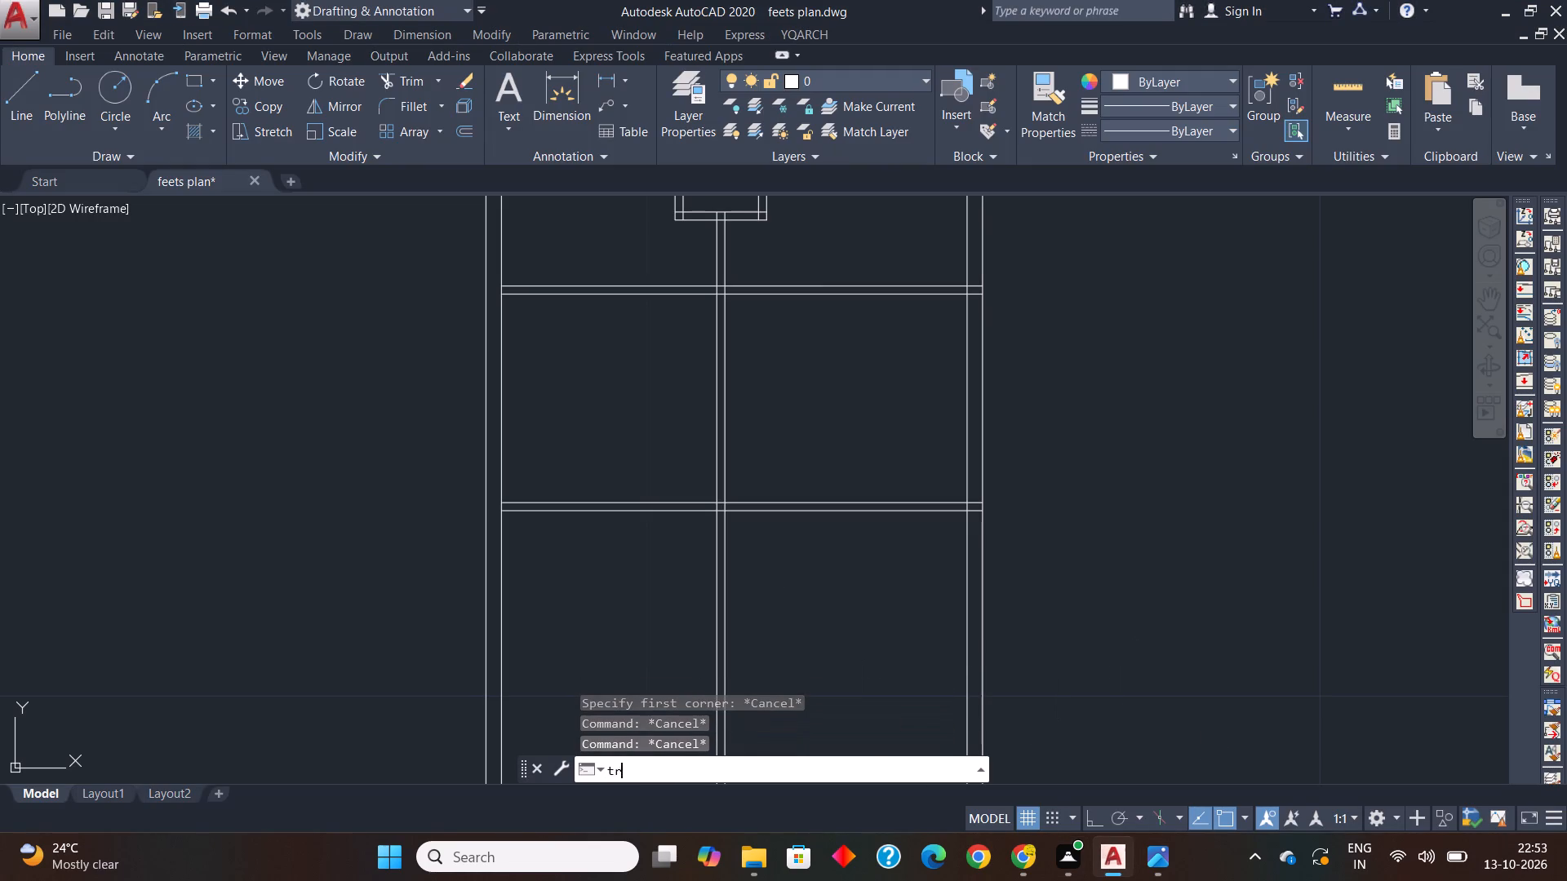
key("space")
scroll(980, 506, "up", 2)
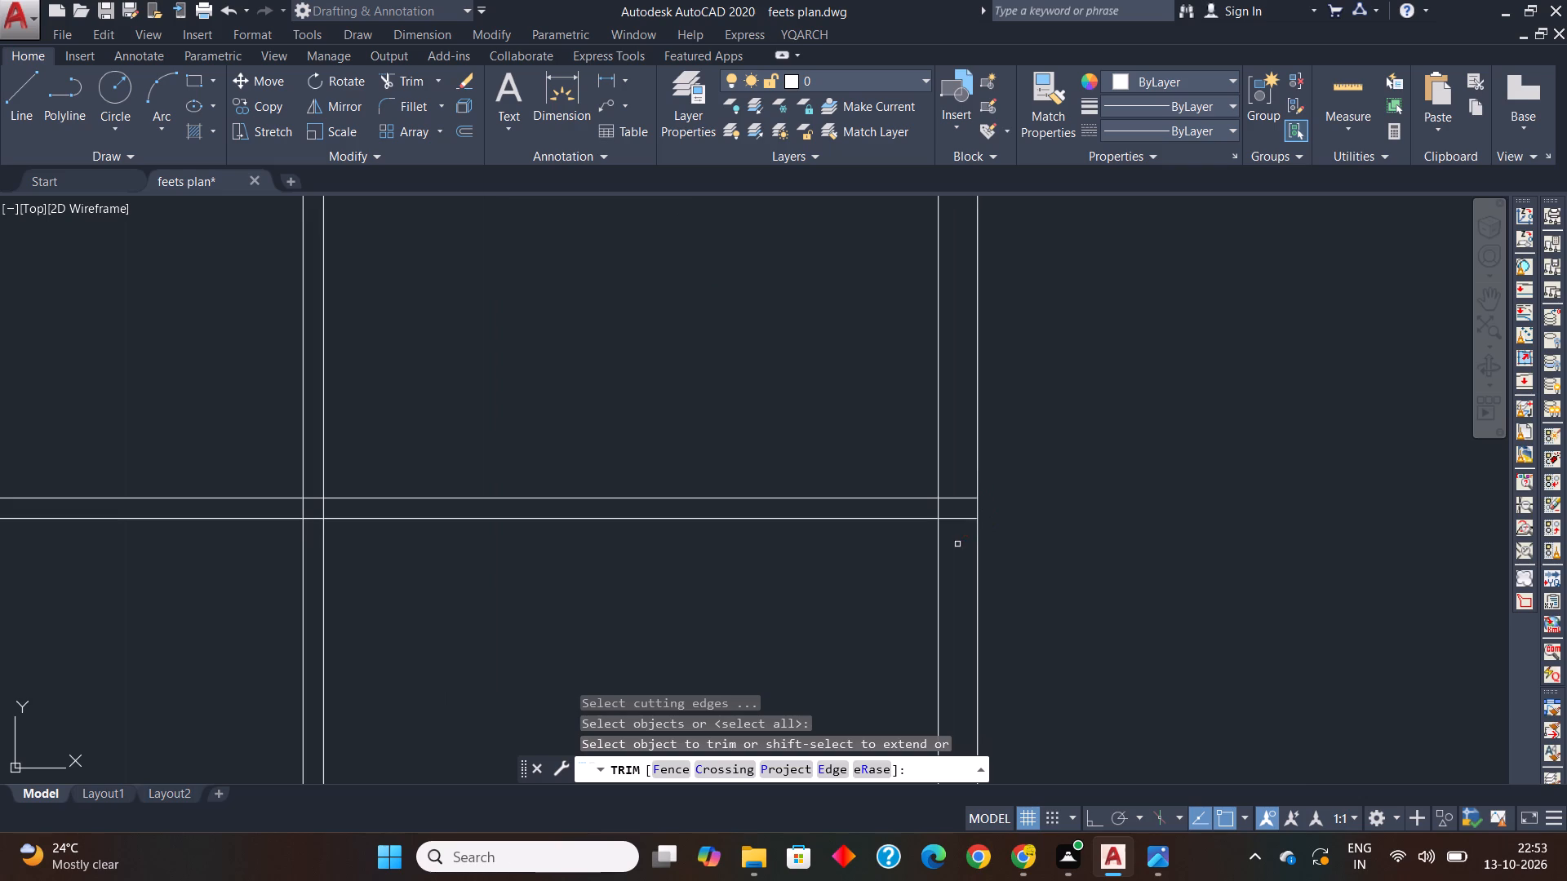
left_click(957, 543)
left_click(953, 474)
scroll(953, 472, "down", 2)
left_click(897, 520)
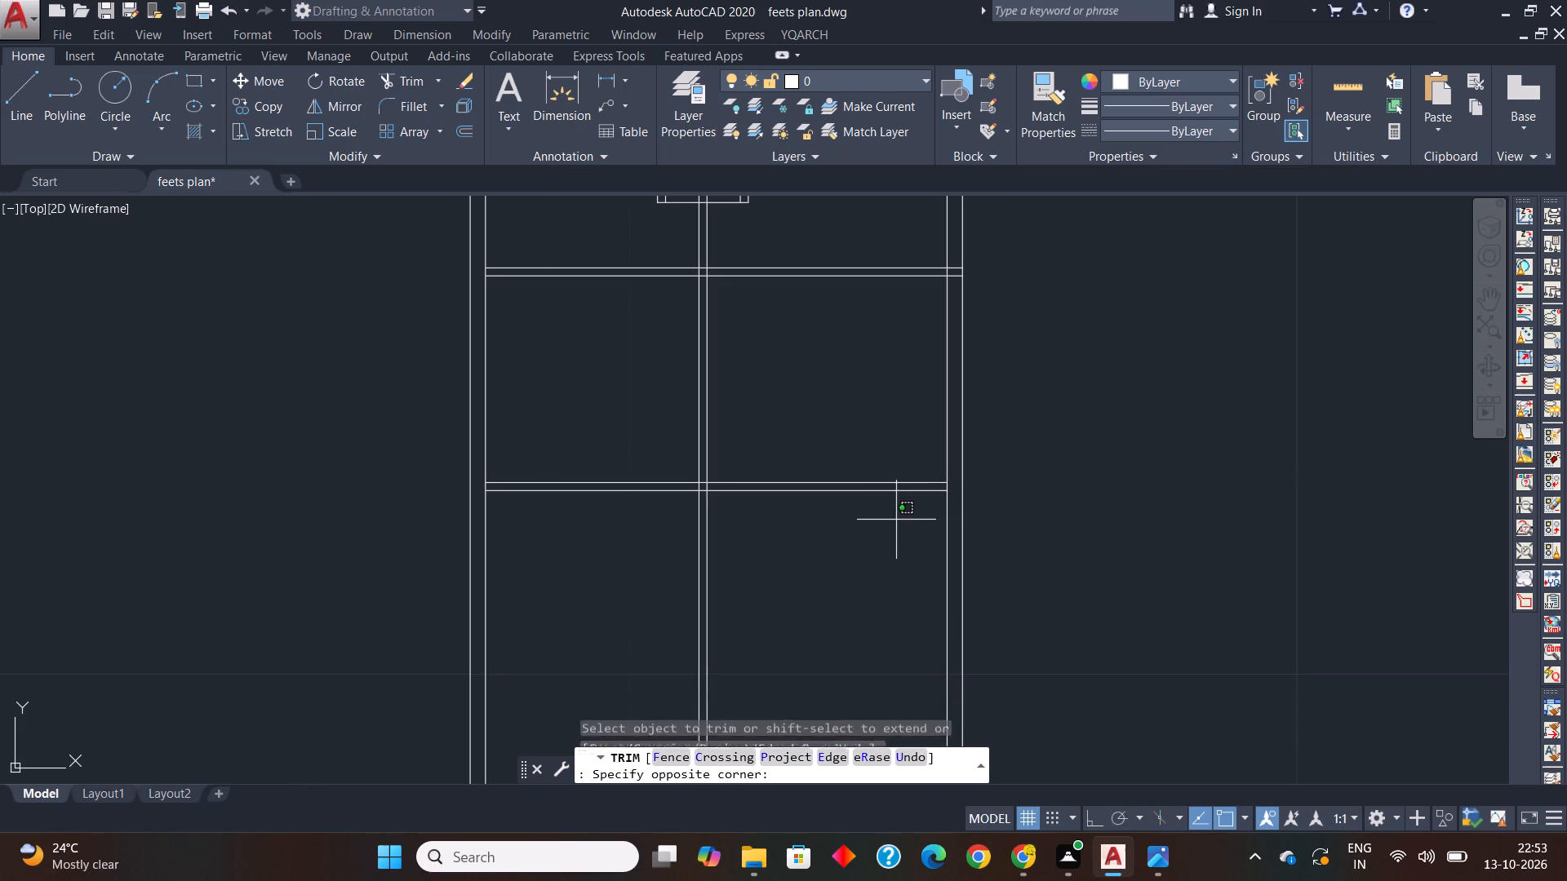
left_click(835, 438)
scroll(713, 514, "down", 2)
middle_click_drag(713, 514, 676, 515)
scroll(666, 466, "up", 1)
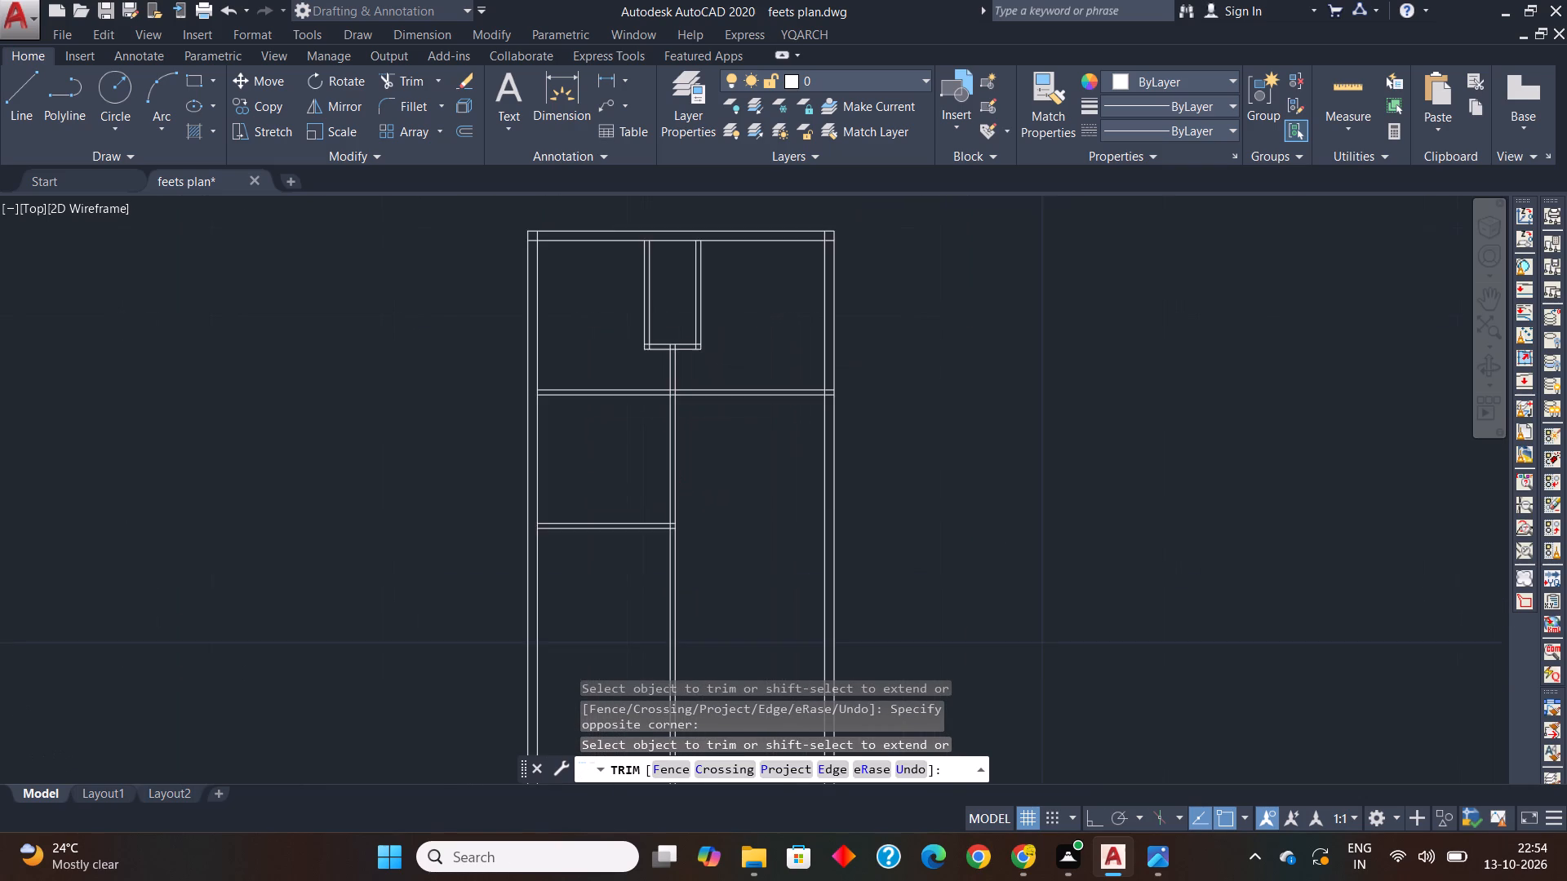
scroll(666, 466, "up", 1)
middle_click_drag(666, 472, 661, 449)
key("Escape")
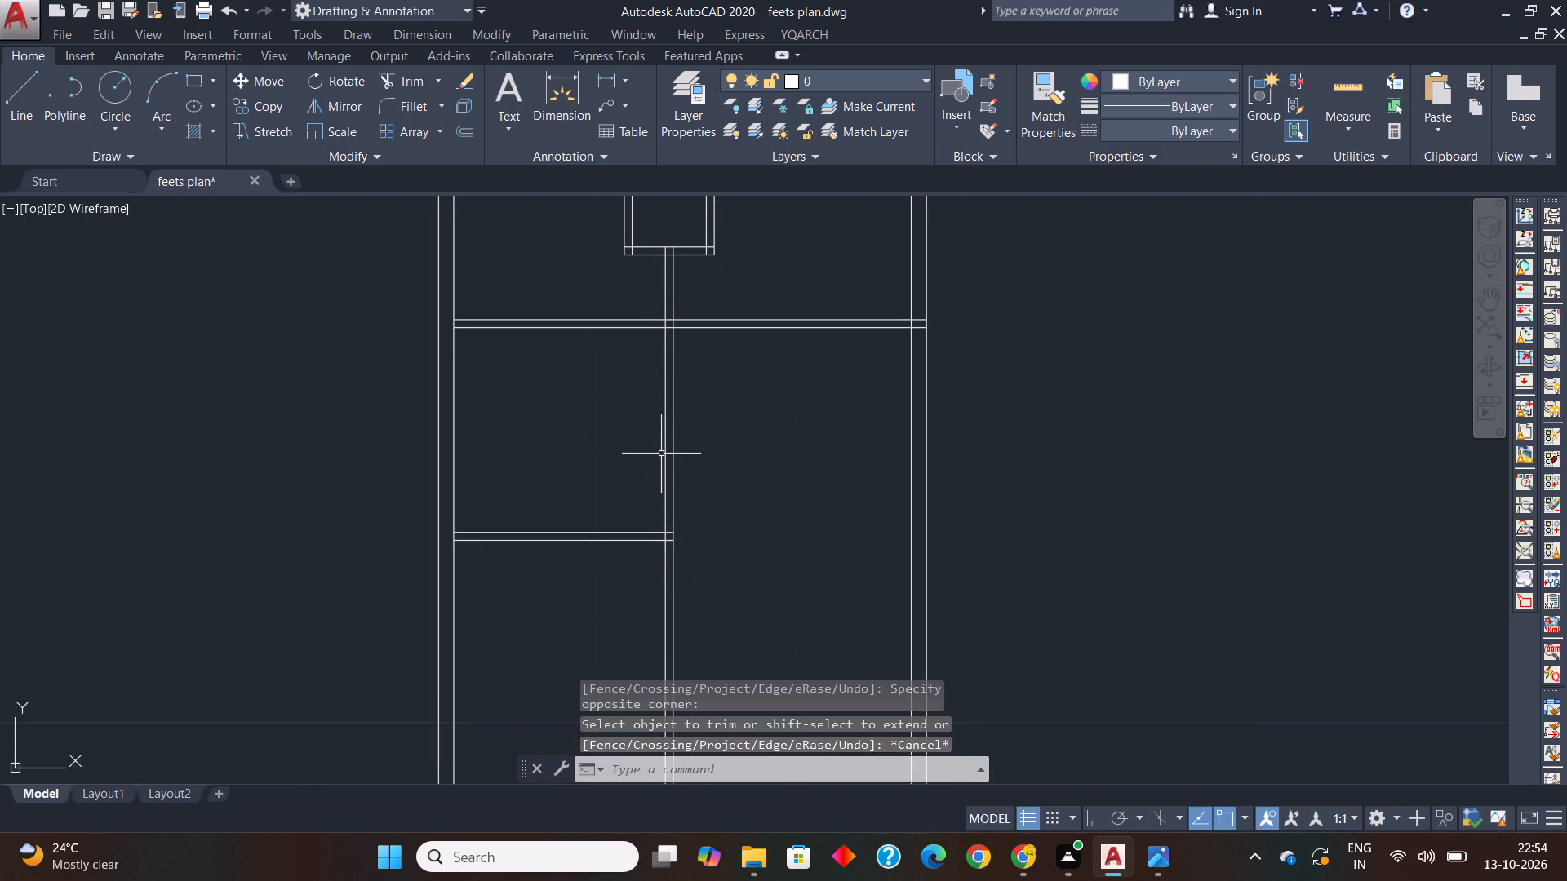
key("space")
key("Escape")
key("Escape")
key("Escape")
Offset the upper horizontal wall's lower line 3.6 downward on the bedroom 2 side.
type("of")
key("space")
type("3.6")
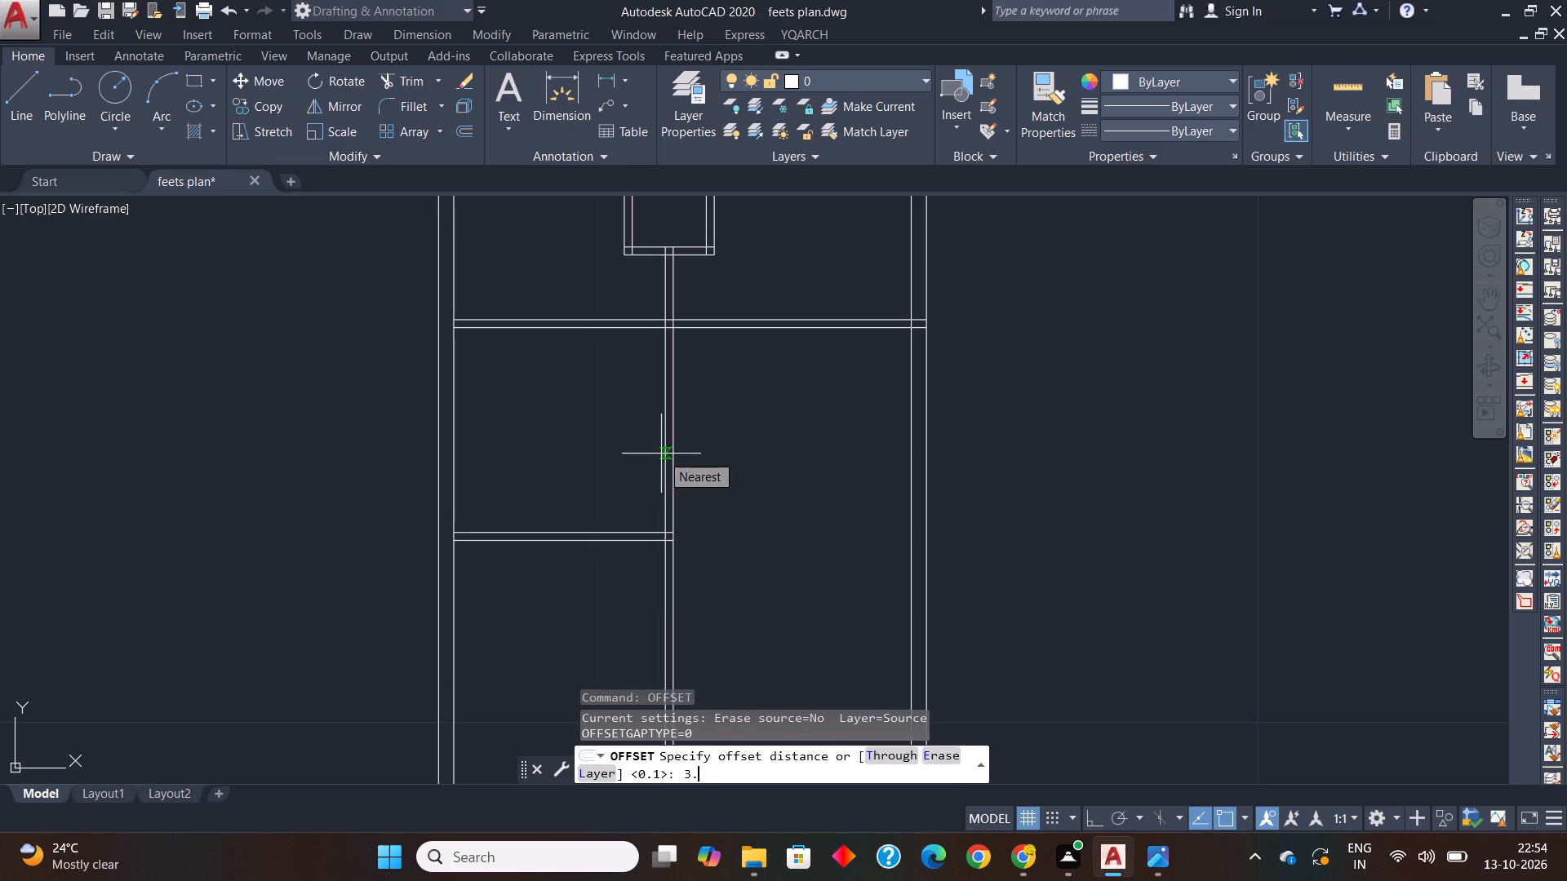
key("Return")
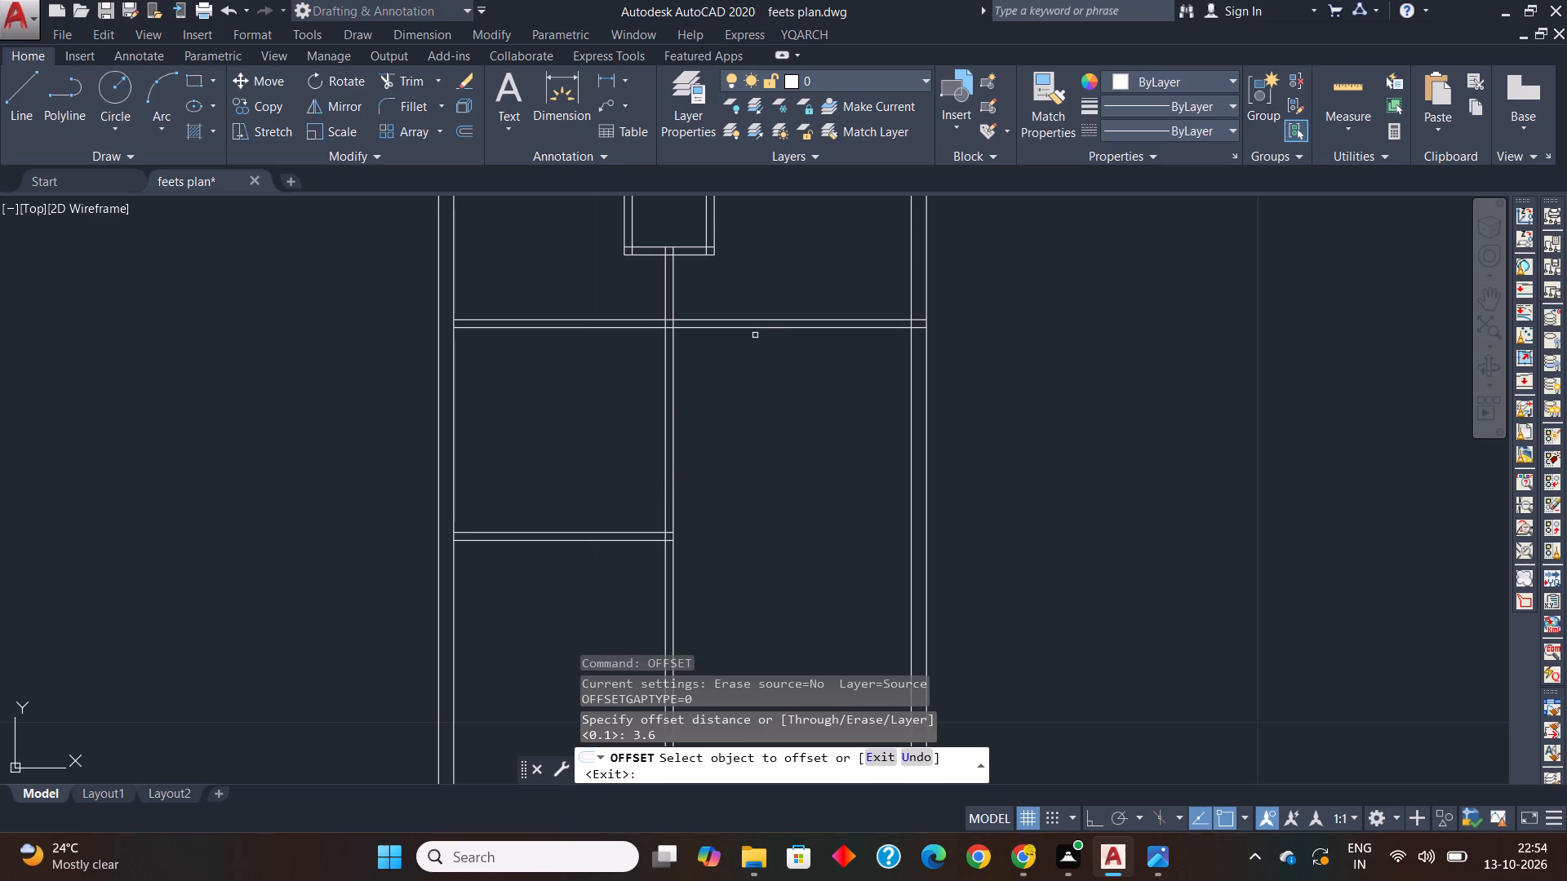
left_click(749, 327)
left_click(760, 542)
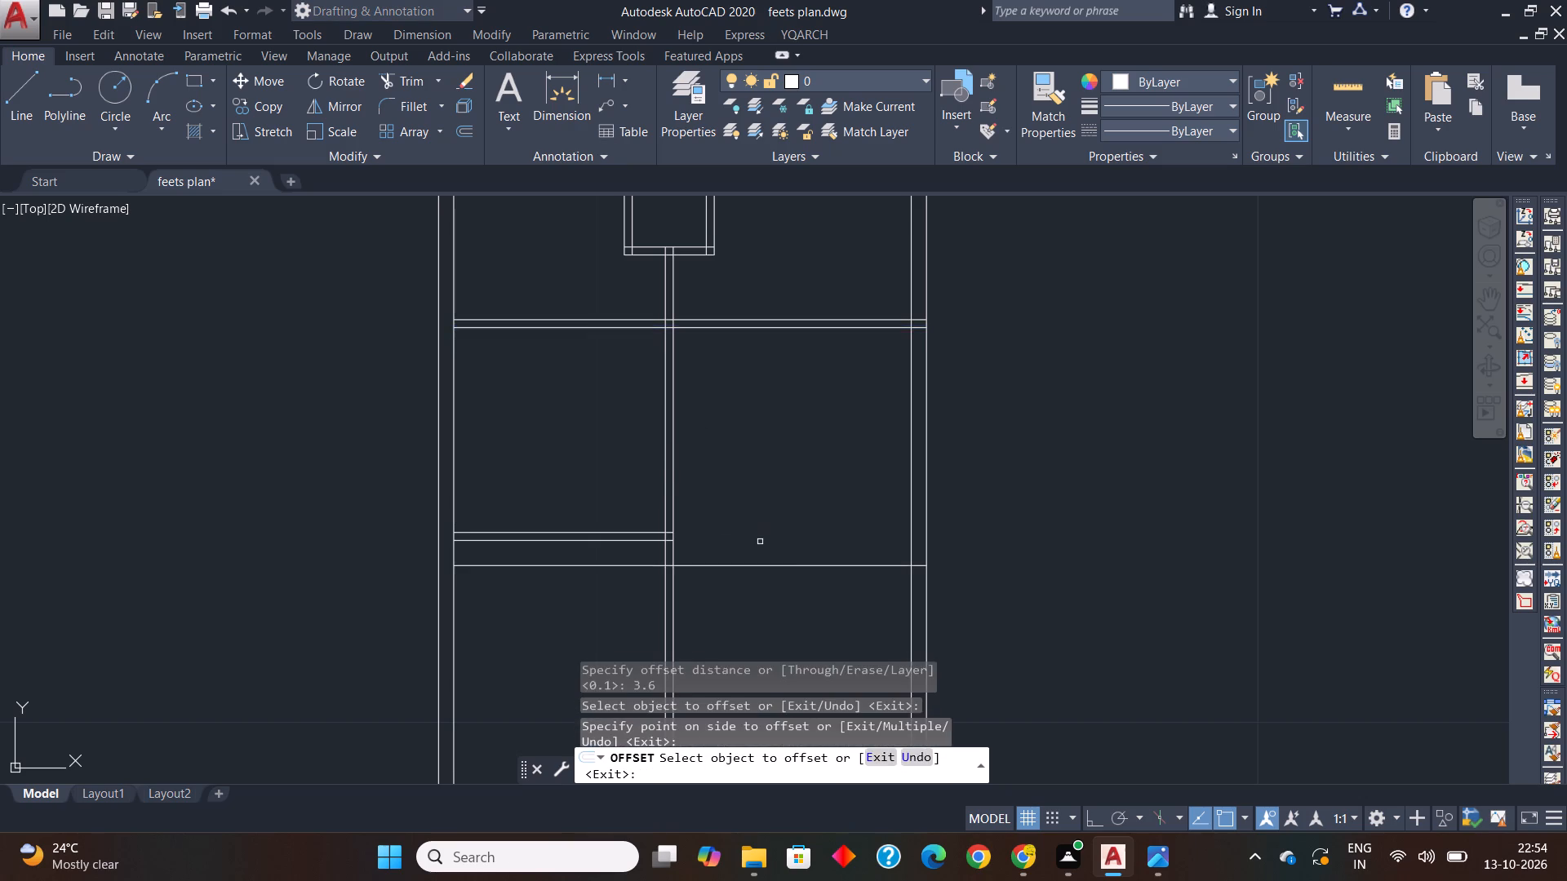
Offset the new bedroom 2 line 0.12 downward to form the wall thickness.
middle_click_drag(759, 534, 747, 444)
key("v")
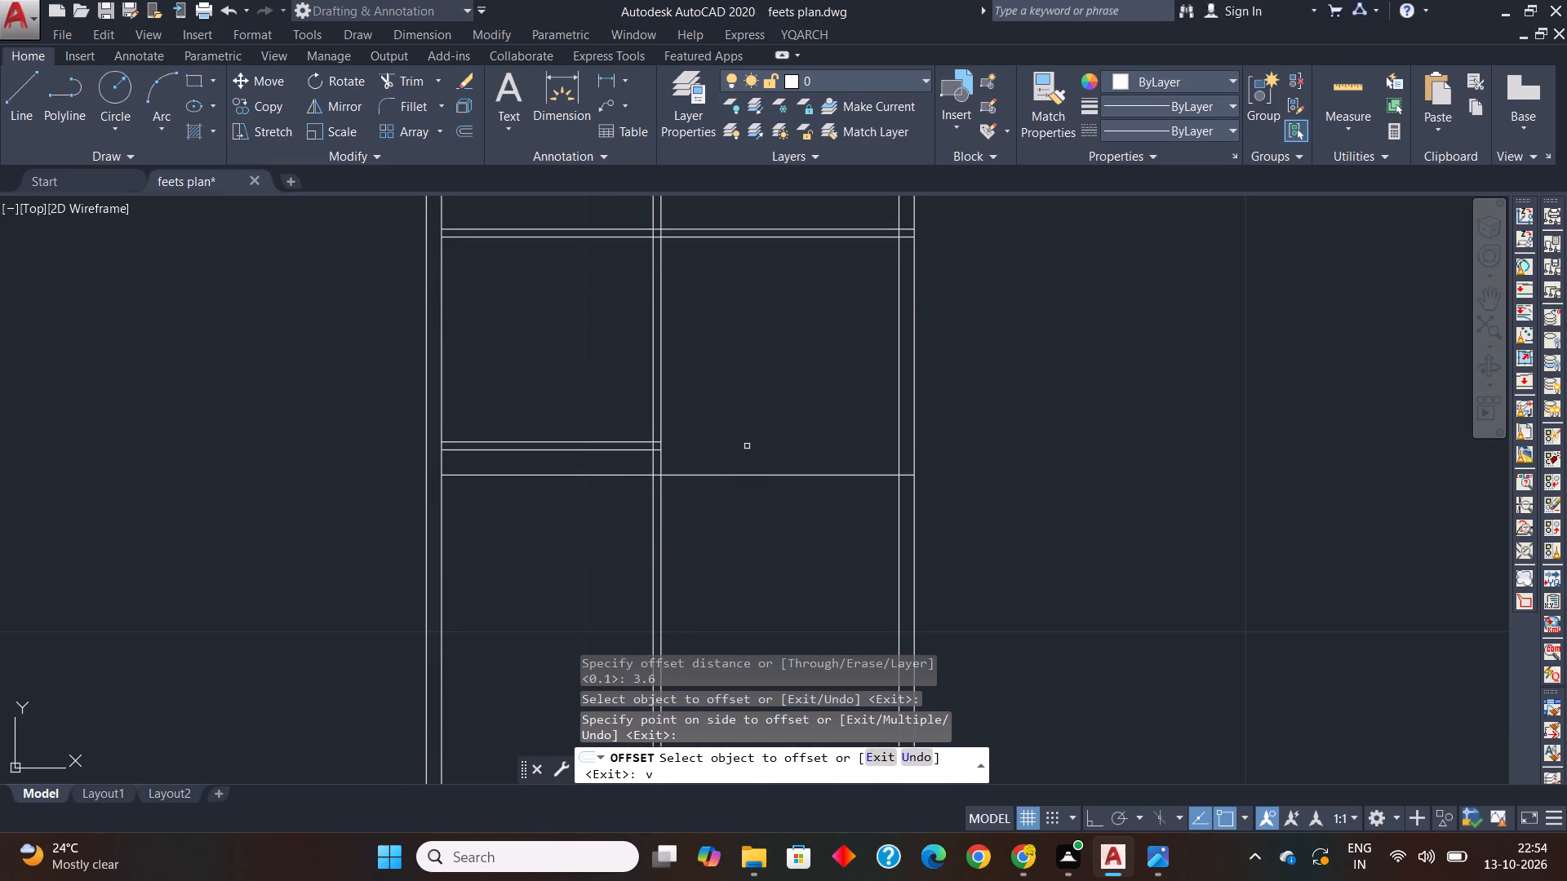
key("BackSpace")
key("space")
key("space")
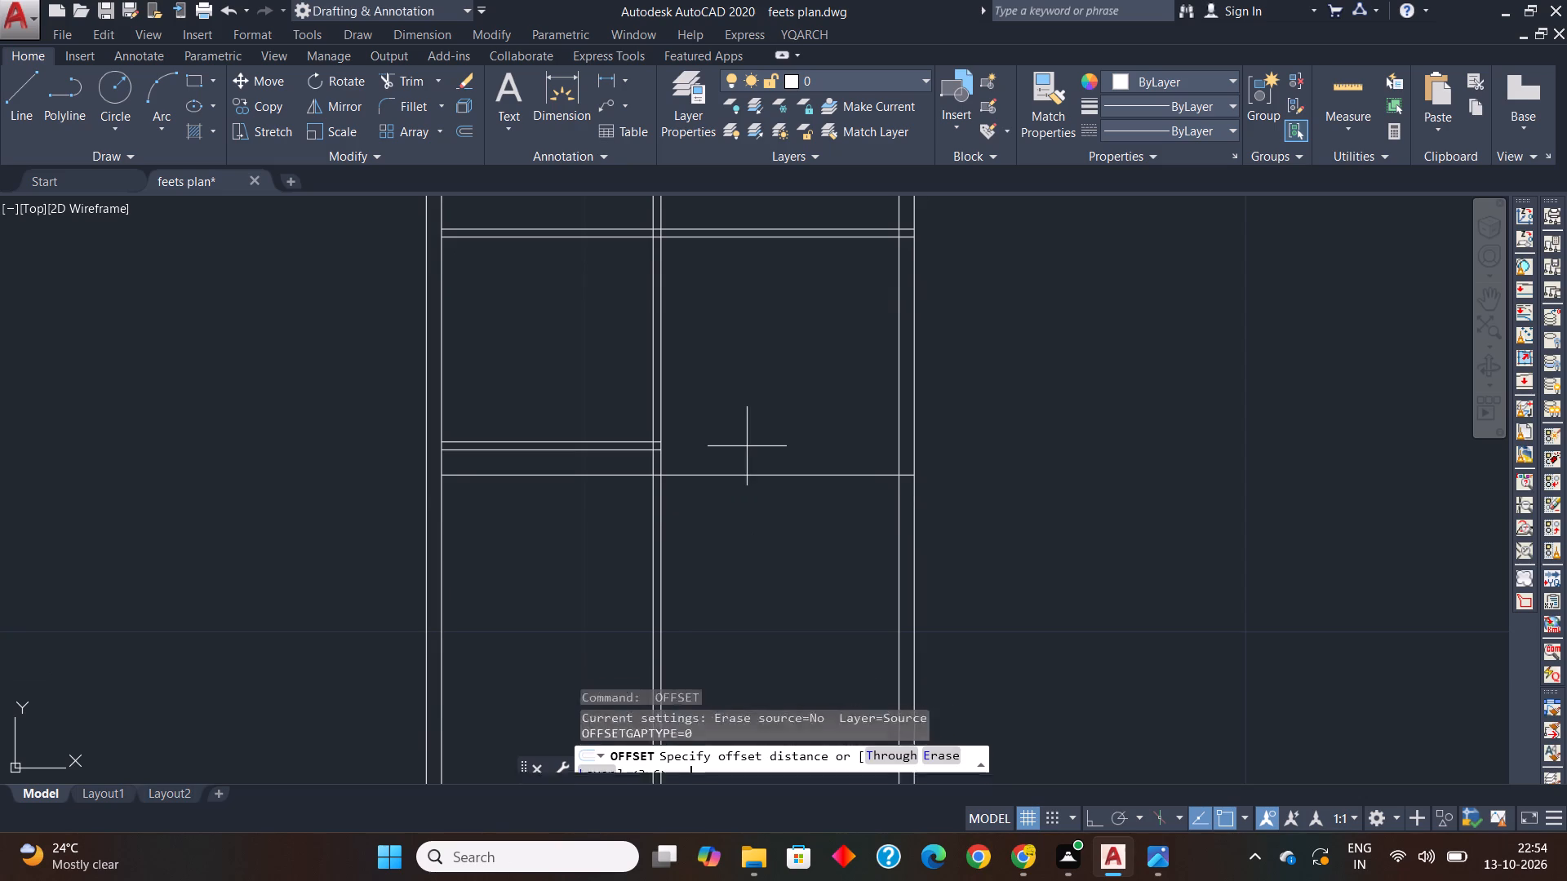
type("0.12")
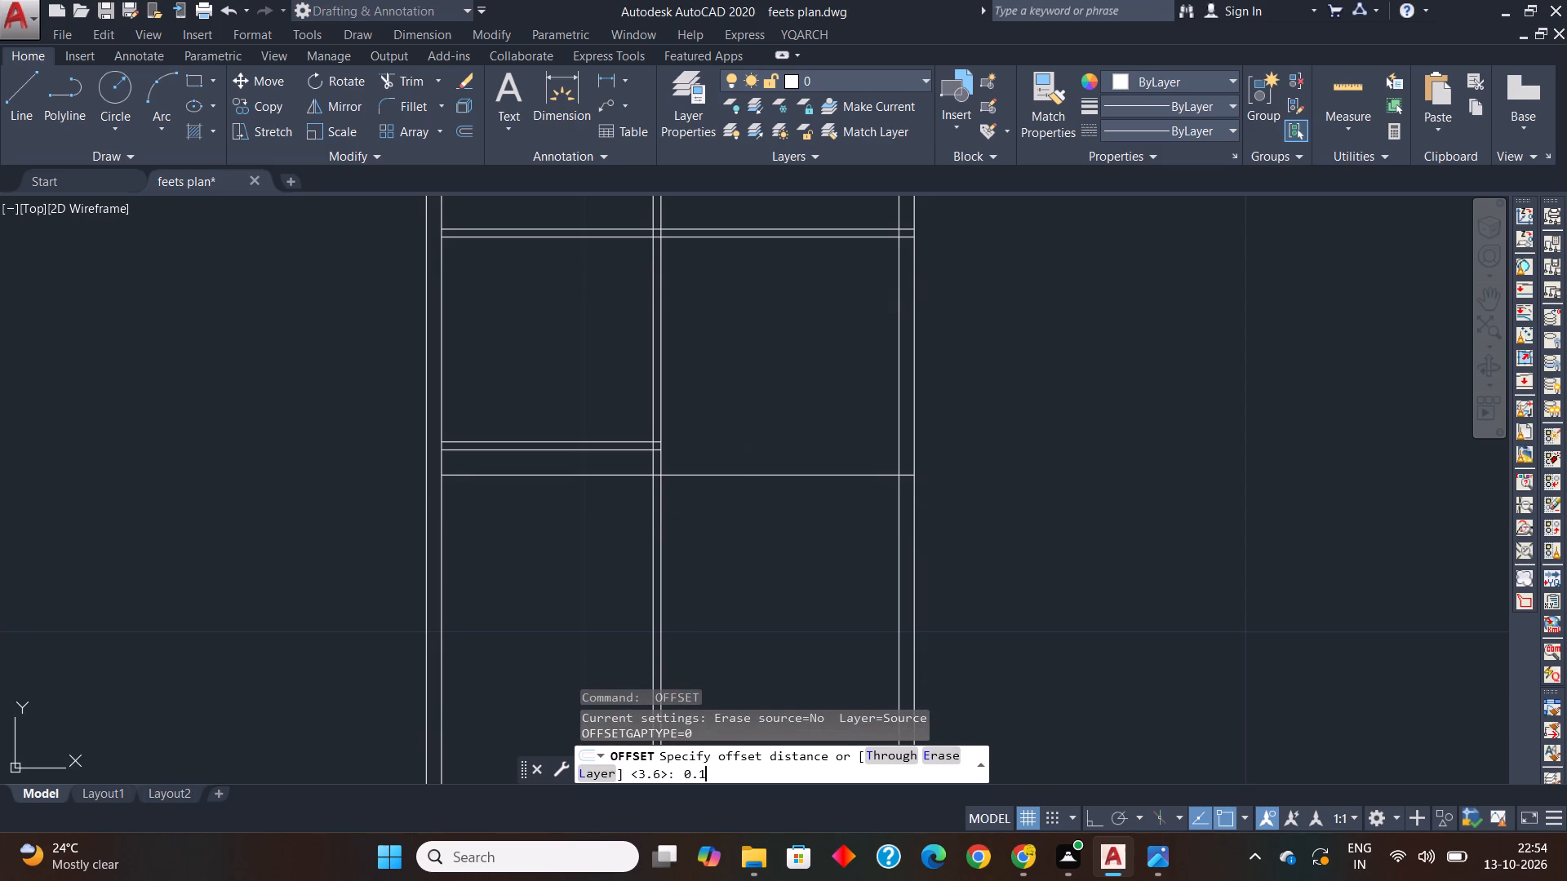
key("Return")
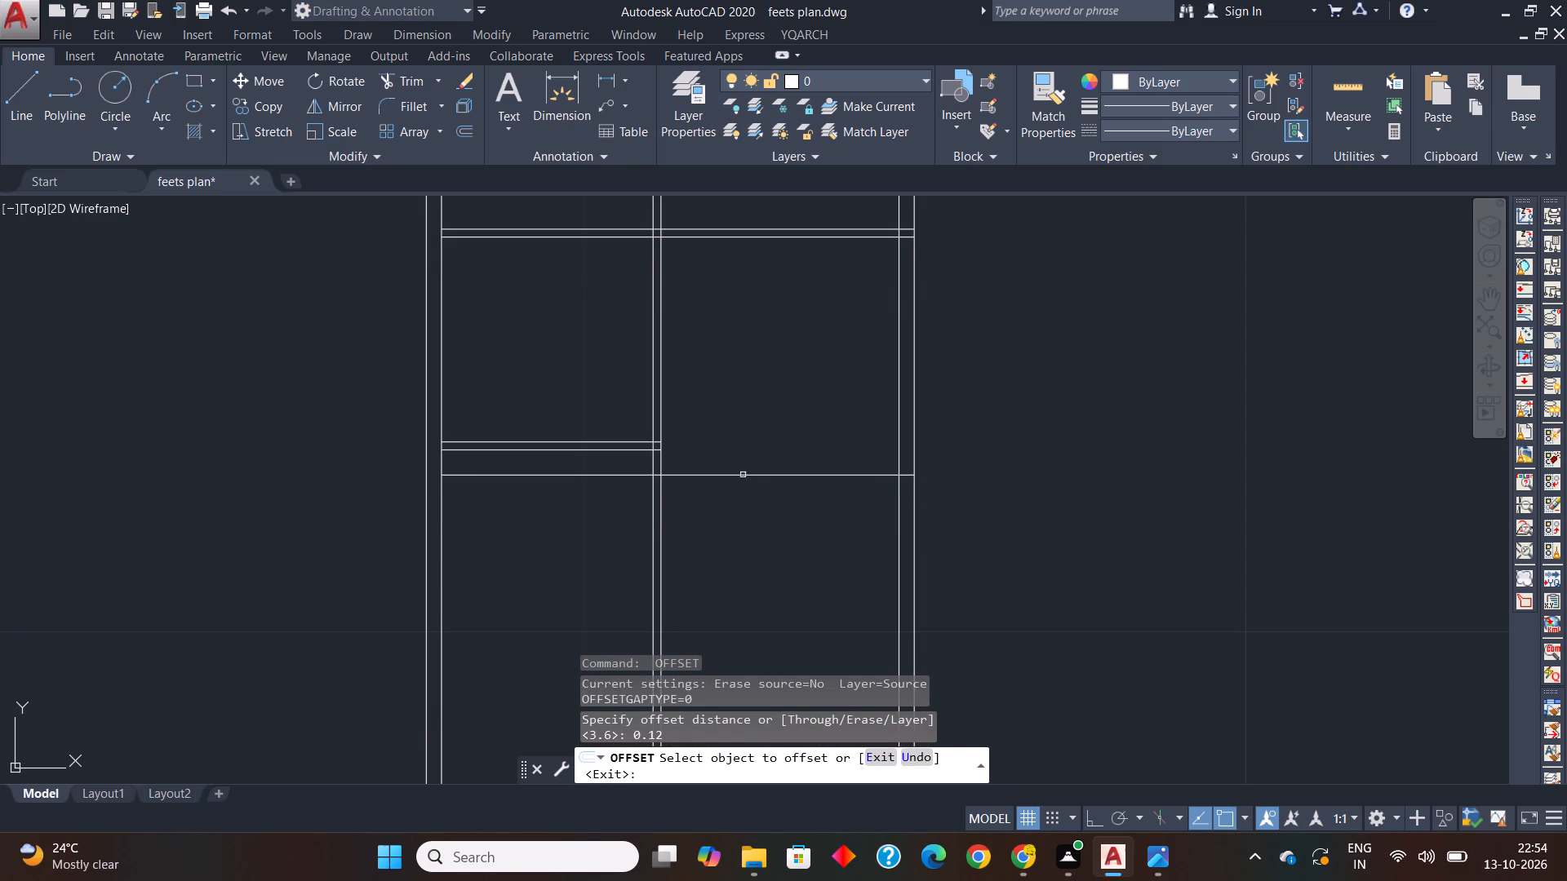
left_click(743, 475)
left_click(742, 533)
key("Escape")
key("Escape")
Trim the new bedroom 2 wall's two lines between the left outer wall and the central partition.
type("tr")
key("space")
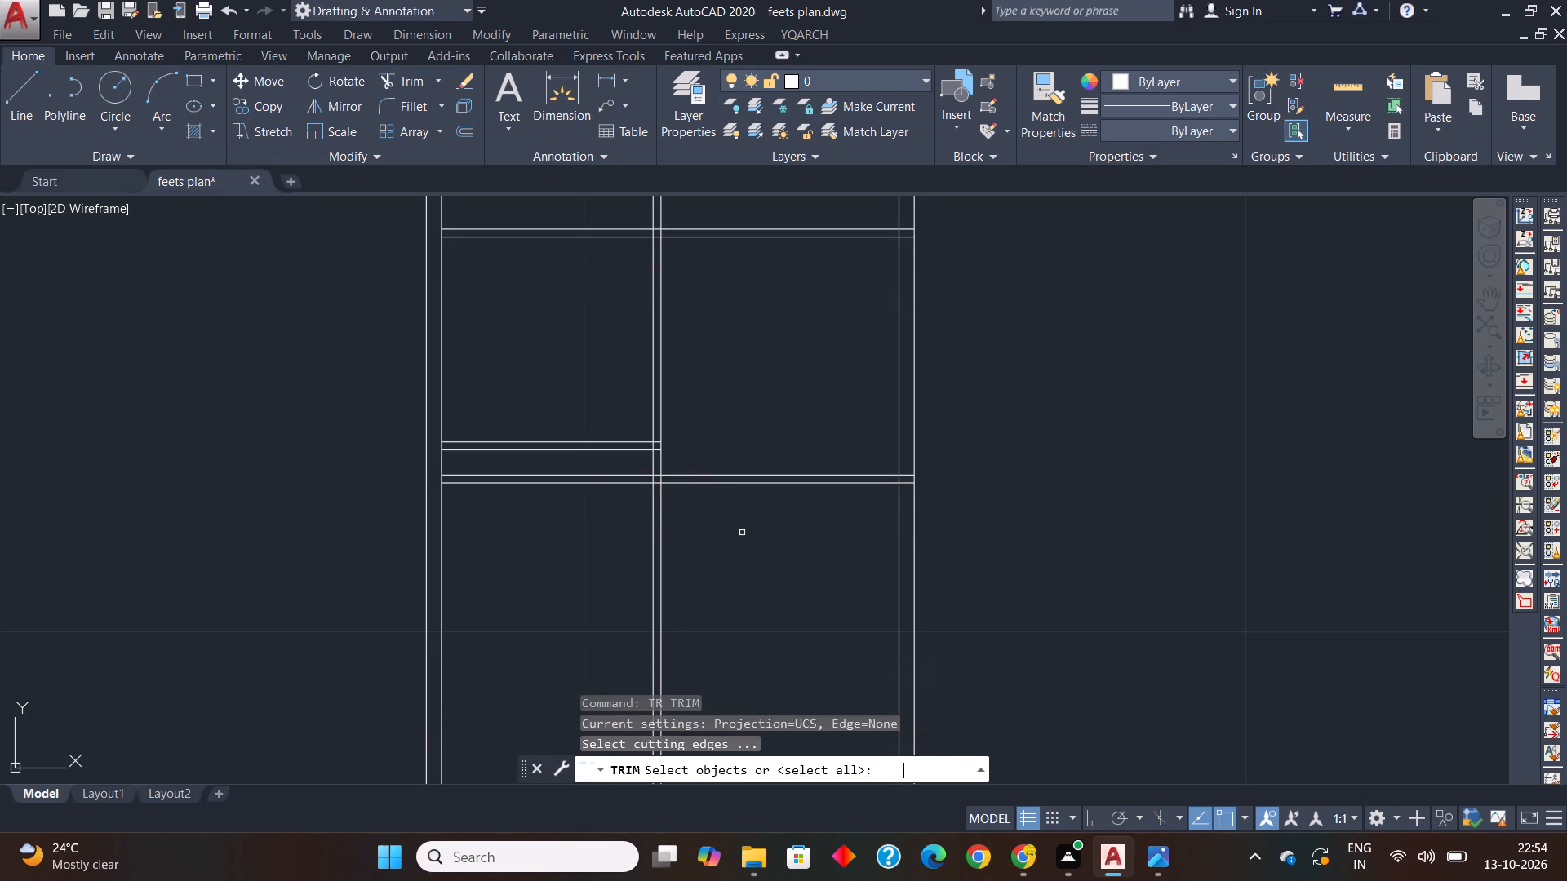
key("space")
left_click(588, 464)
left_click(577, 495)
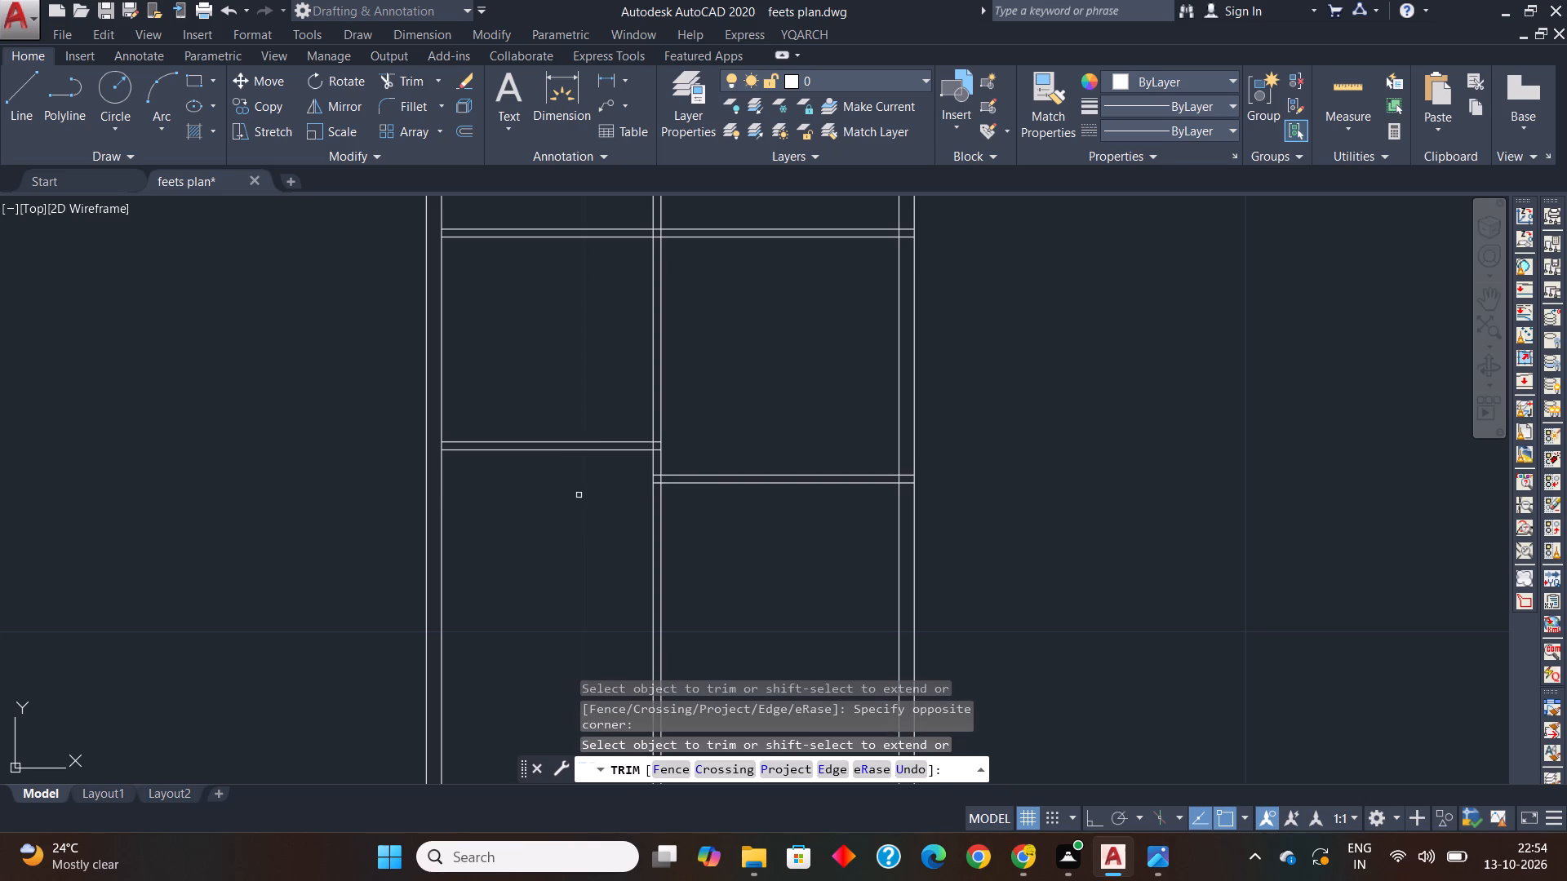
Check the bedroom 2 and dining wall layout in the new meters plan image against the drawing.
scroll(579, 495, "down", 1)
left_click(1166, 866)
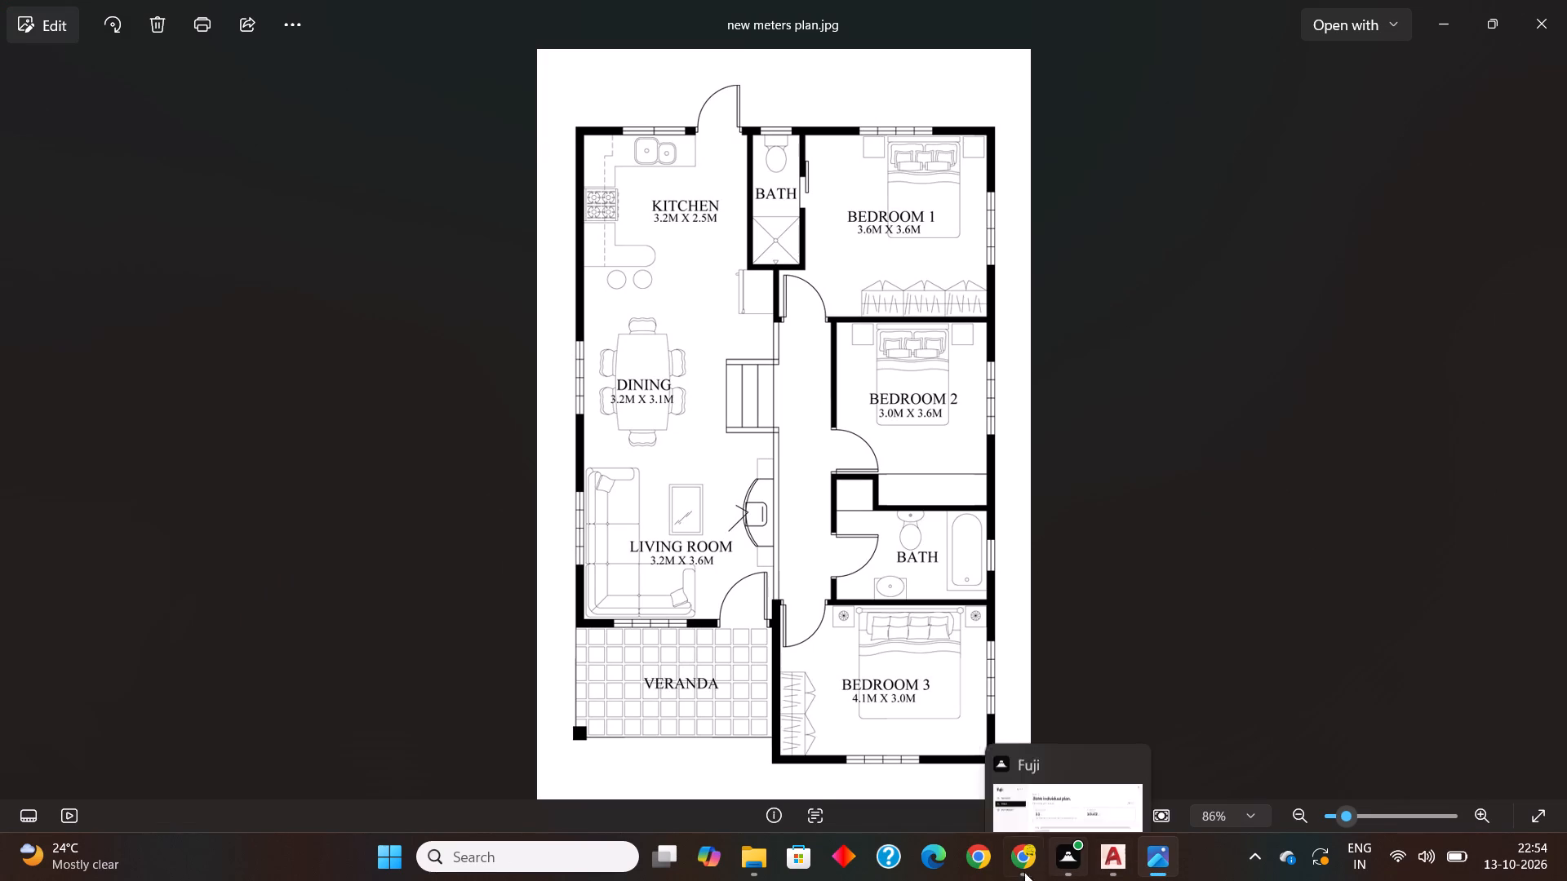
left_click(1113, 856)
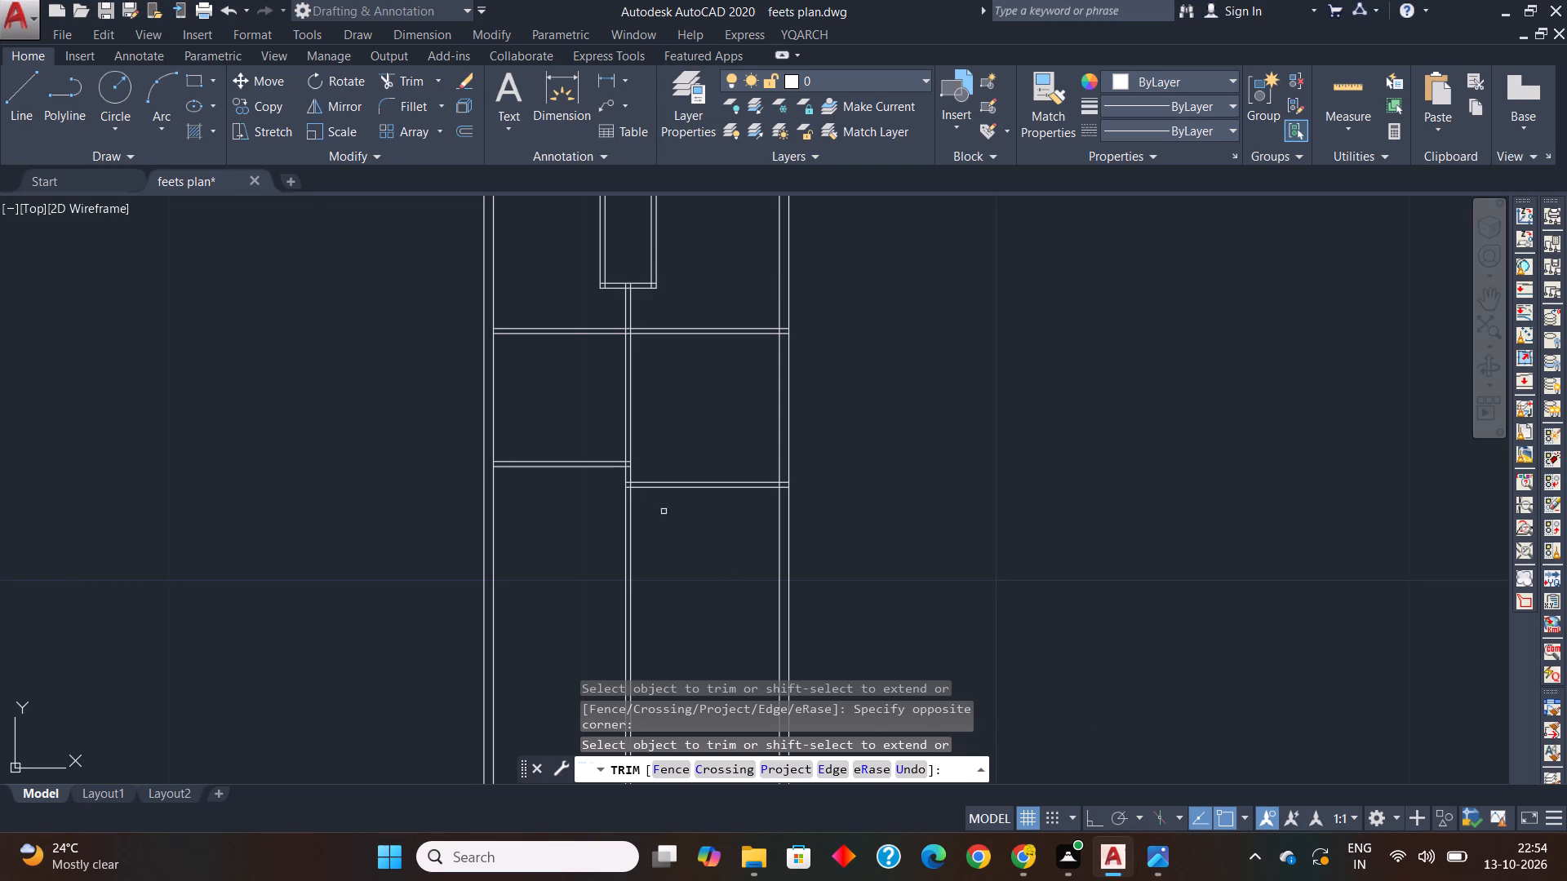
scroll(591, 456, "up", 2)
middle_click_drag(638, 485, 557, 485)
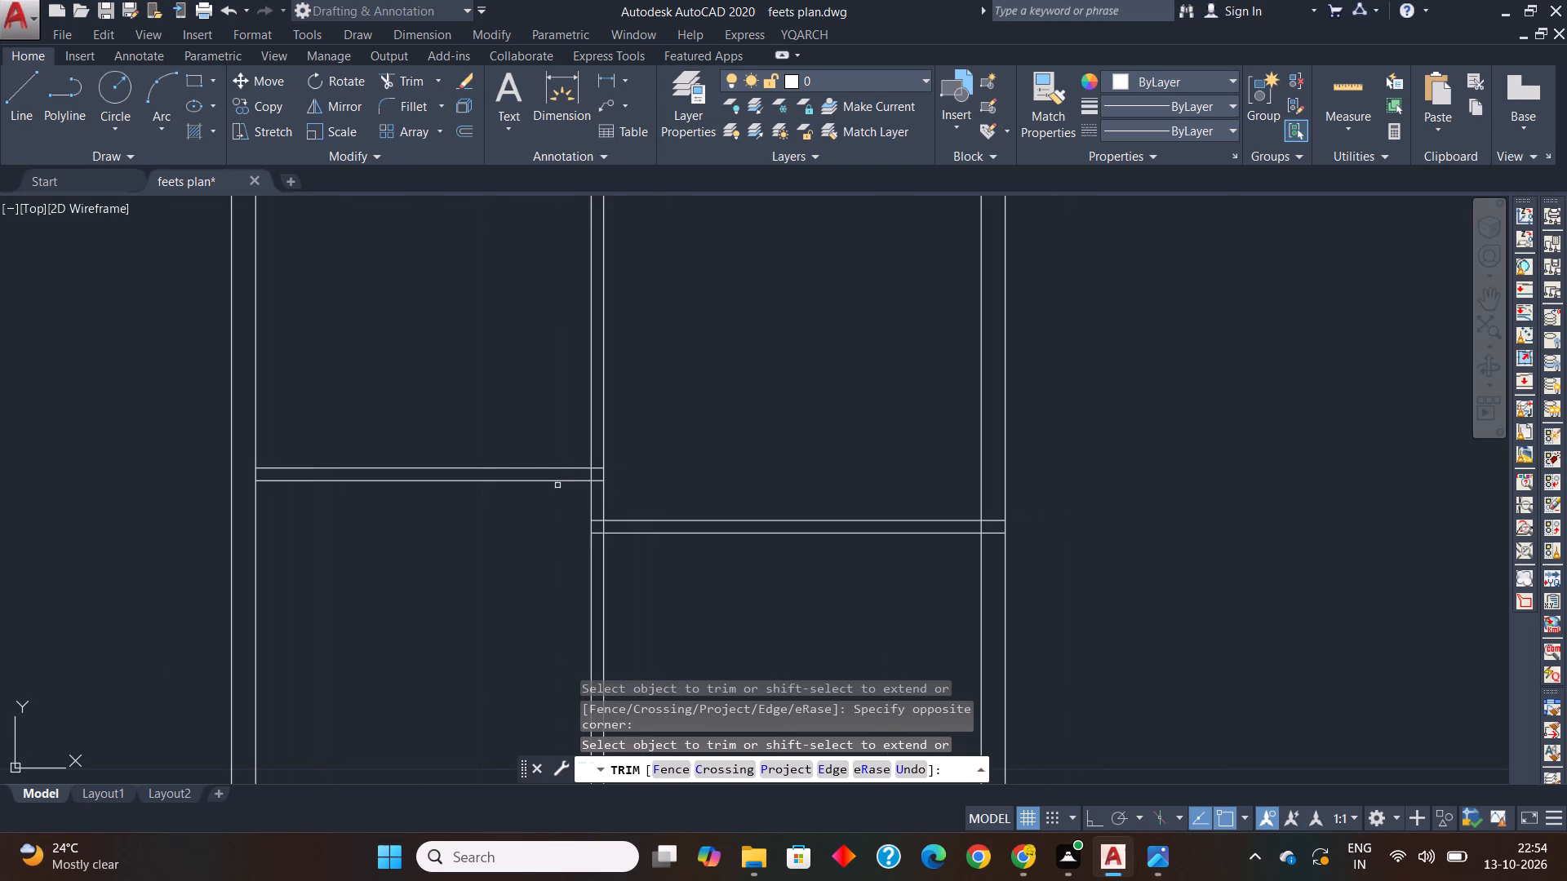
key("F1")
key("F1")
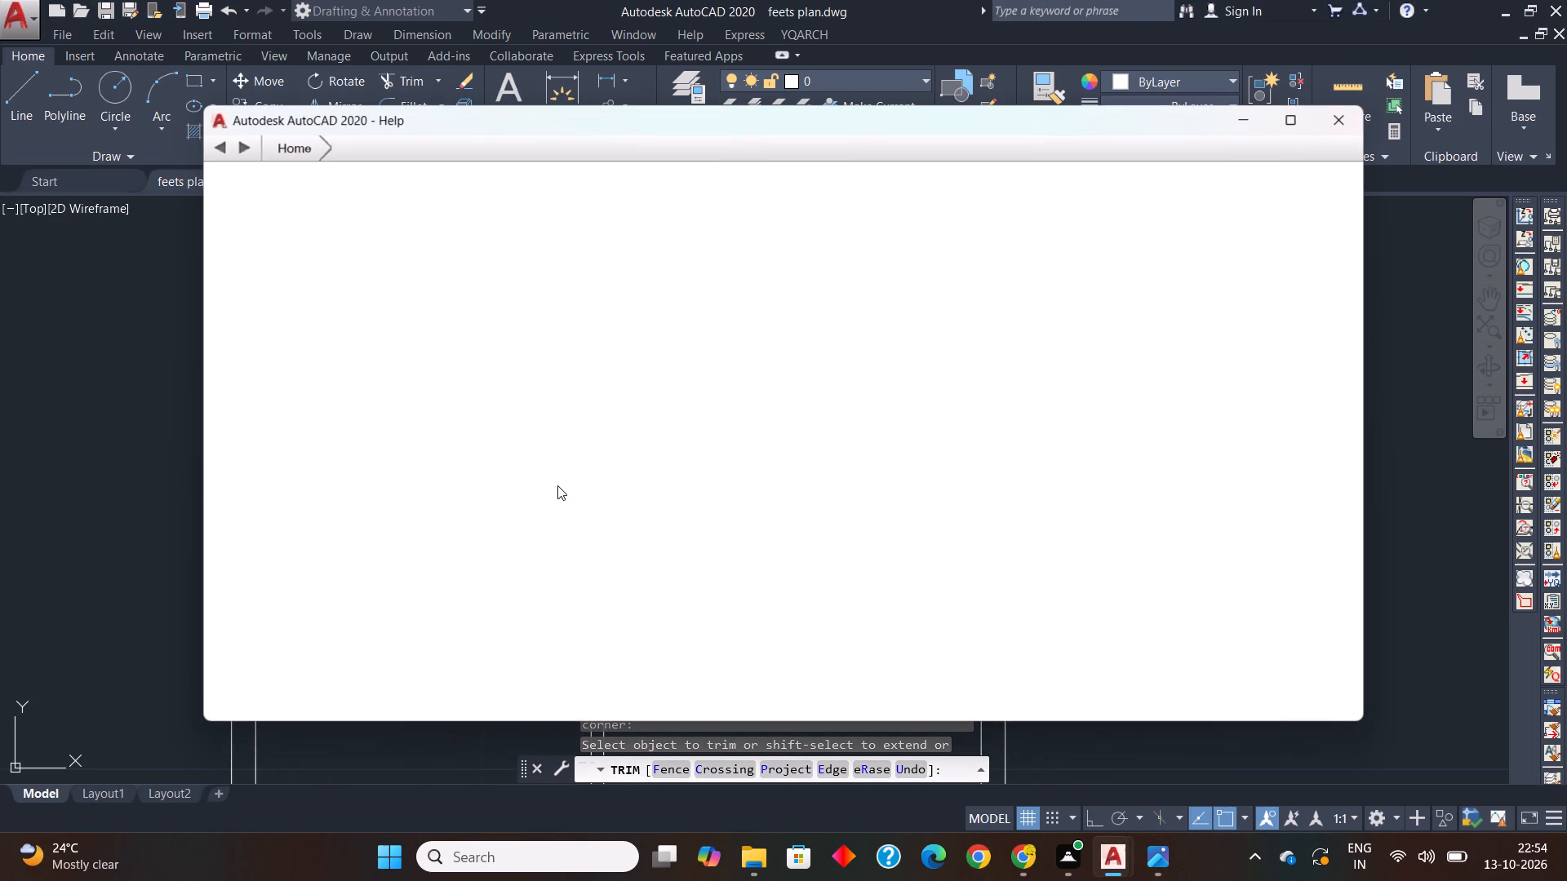
left_click(1334, 121)
key("Escape")
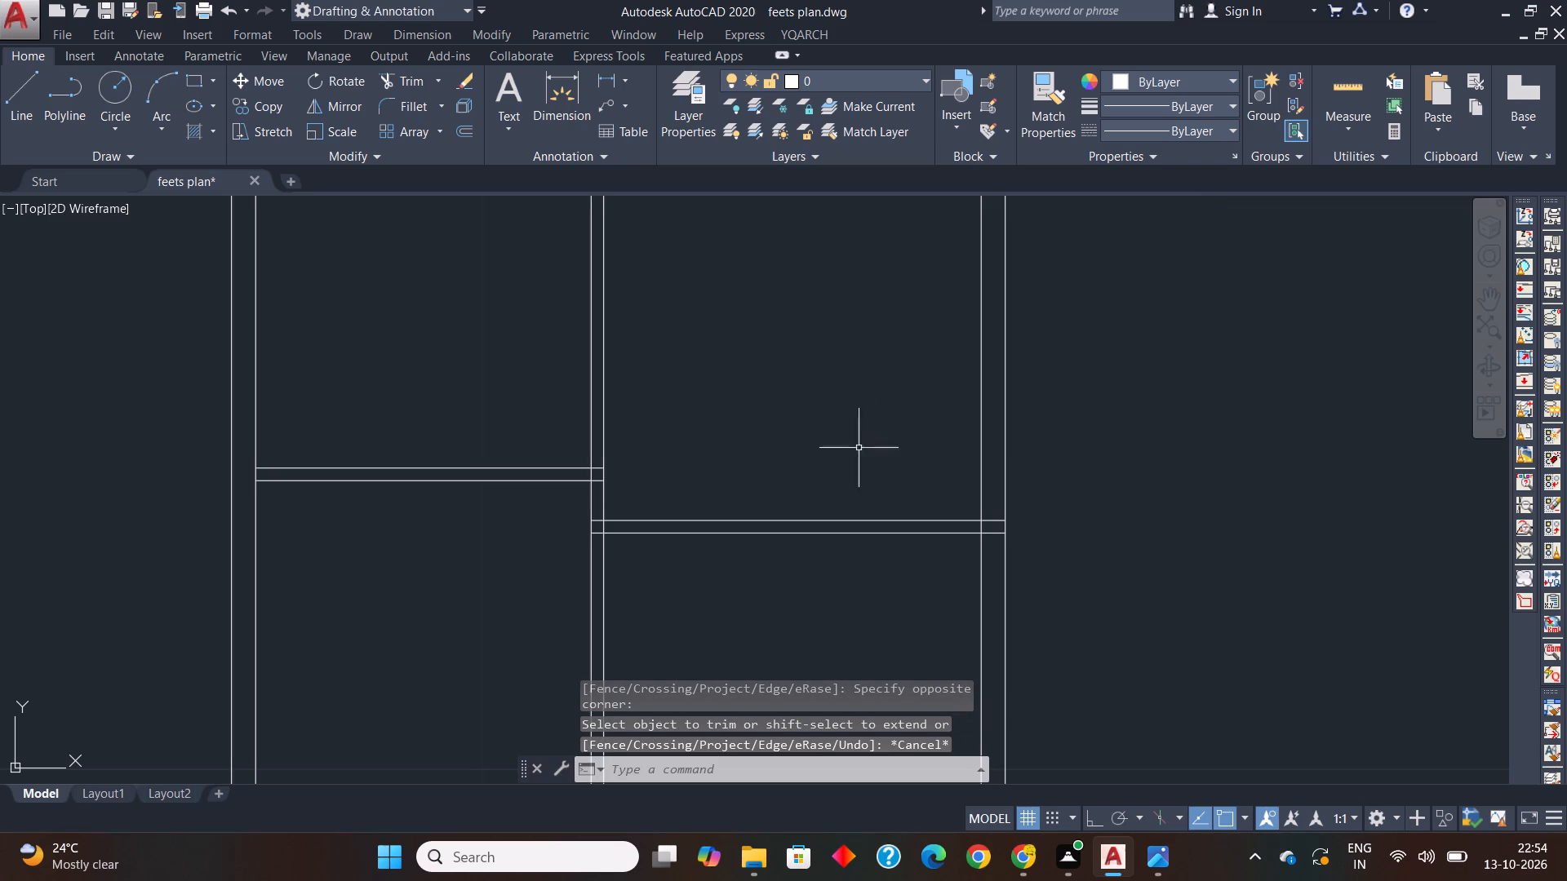
Extend the dining wall's two lines from the central partition to the right outer wall's inner line.
type("ex")
key("space")
key("space")
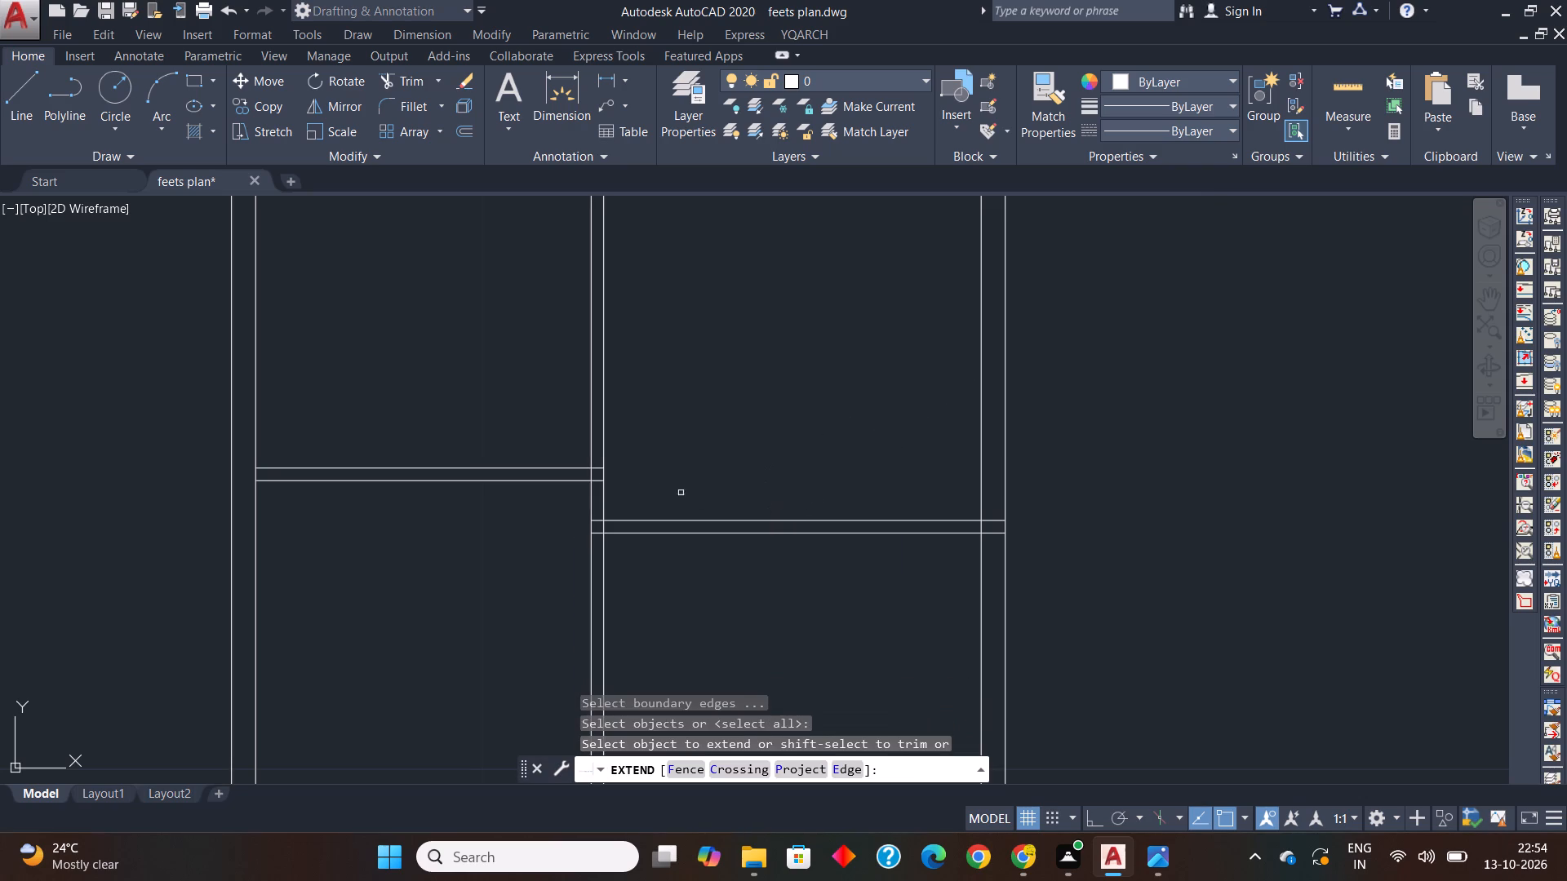
left_click(575, 468)
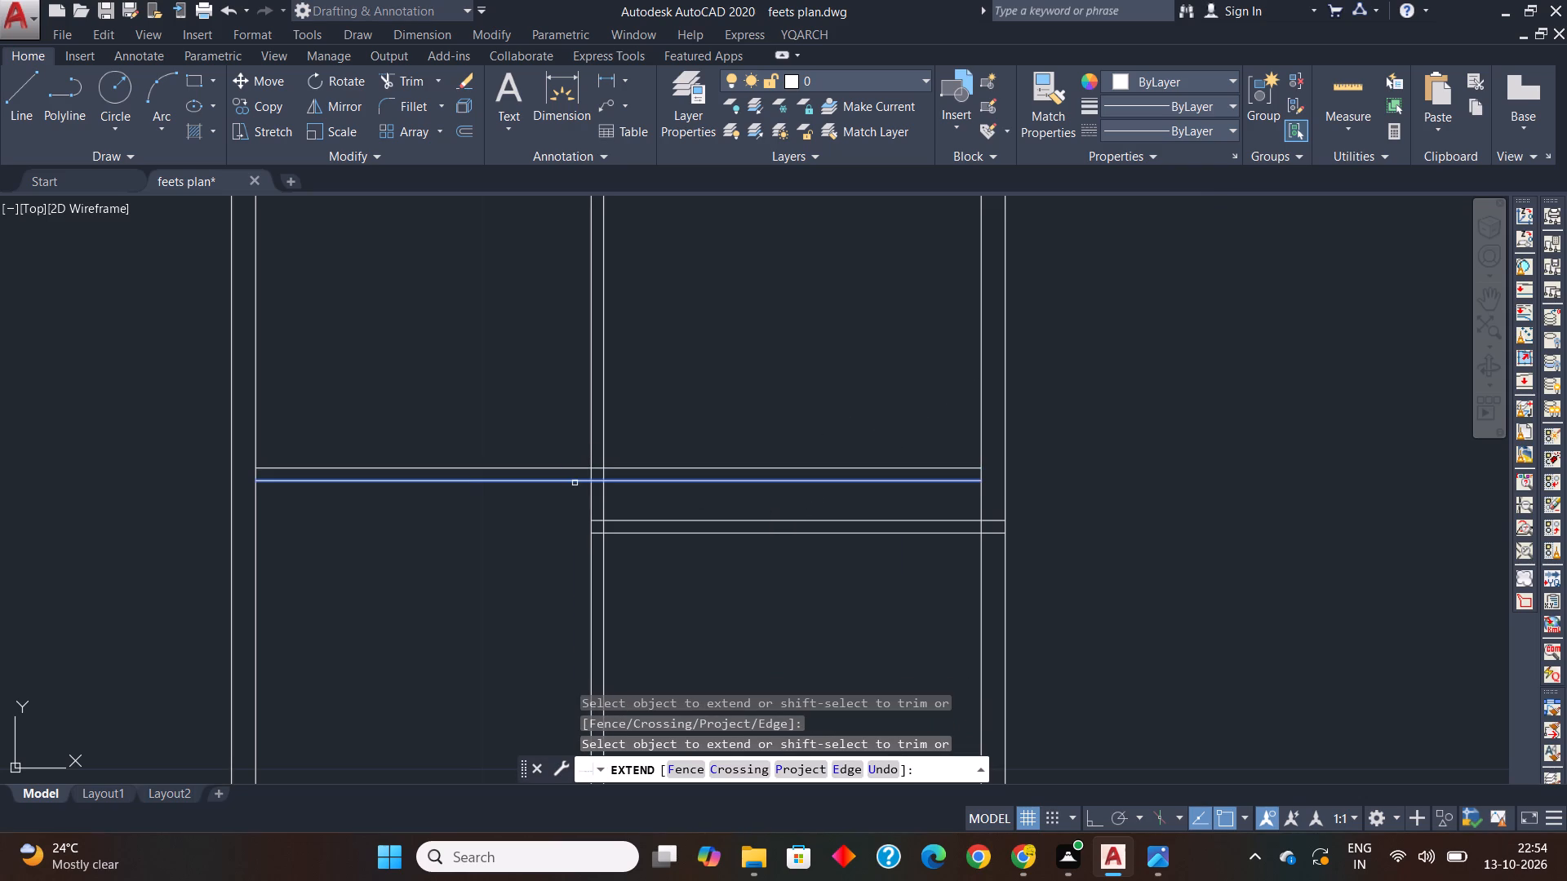
left_click(575, 483)
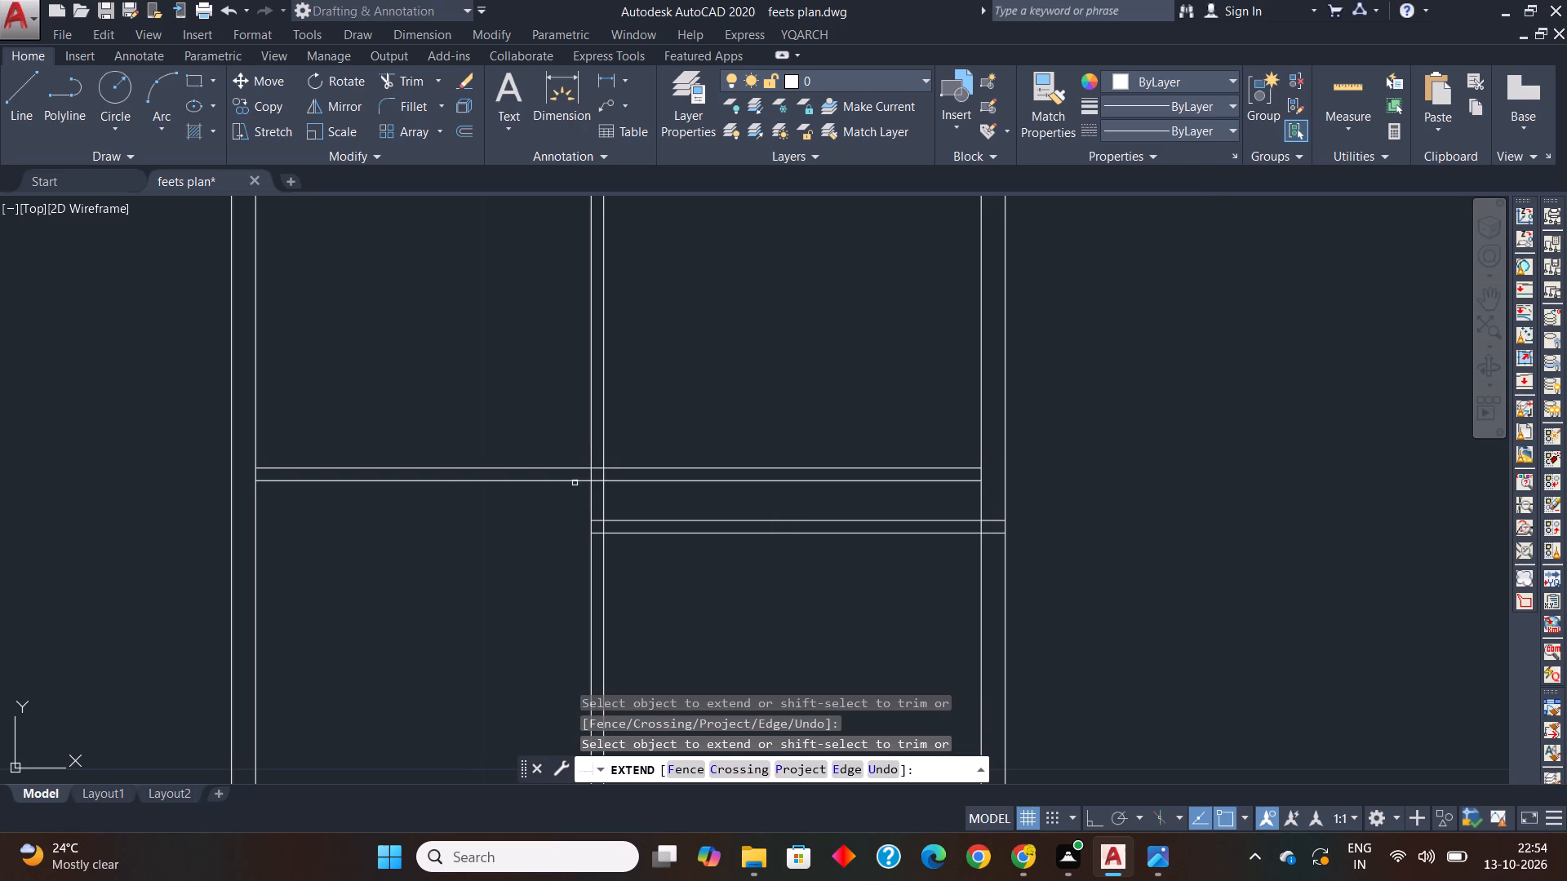
key("Escape")
key("Escape")
Trim the dining wall's two lines between the left outer wall and the central partition.
type("tr")
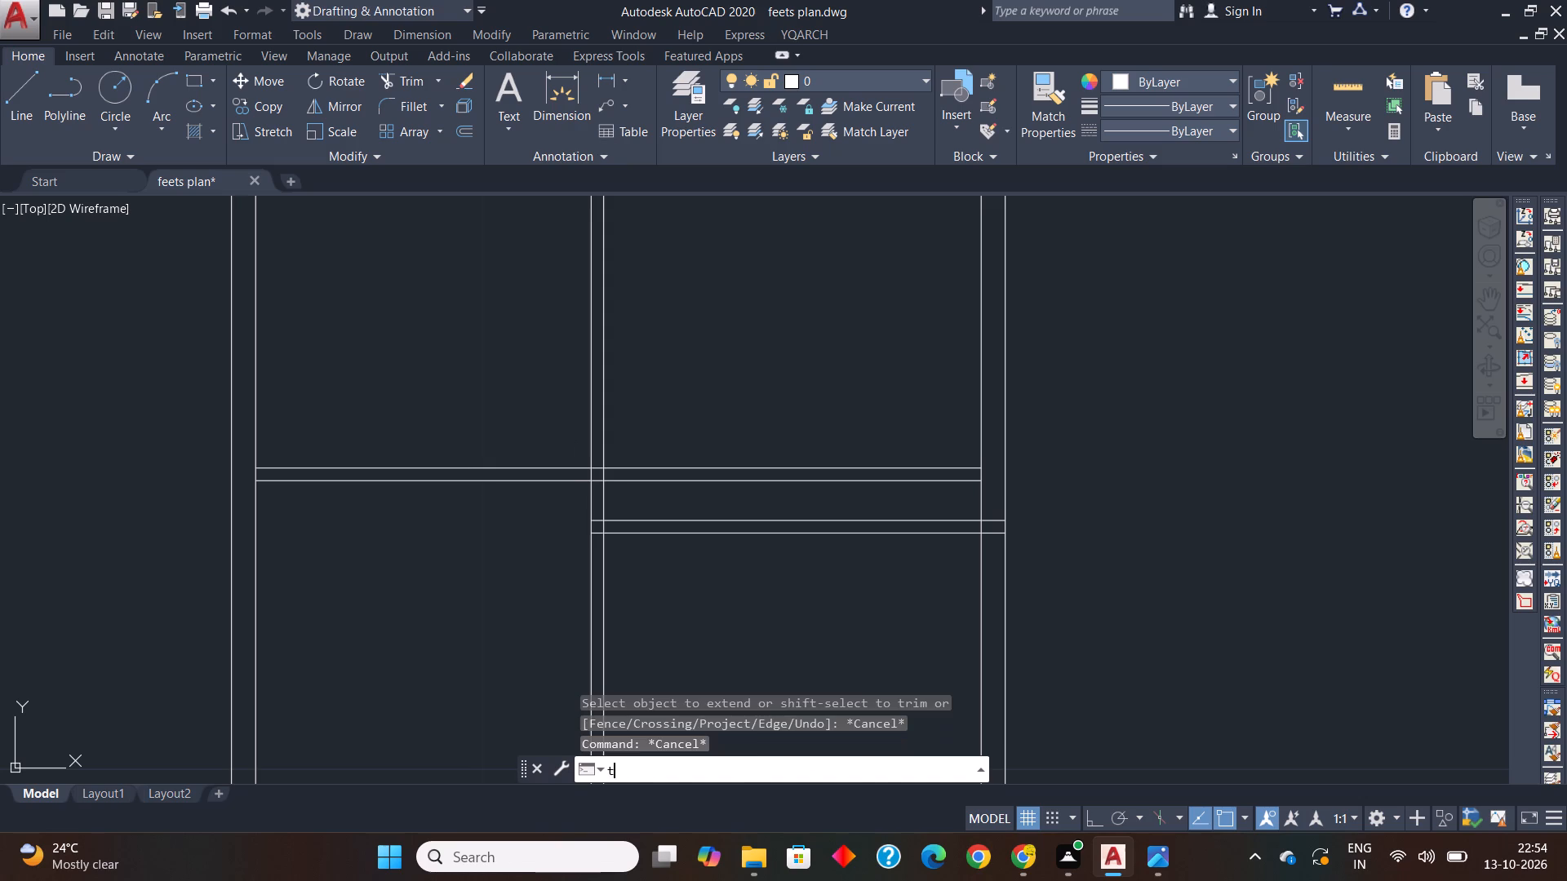
key("space")
key("space")
left_click(537, 416)
left_click(506, 505)
key("Escape")
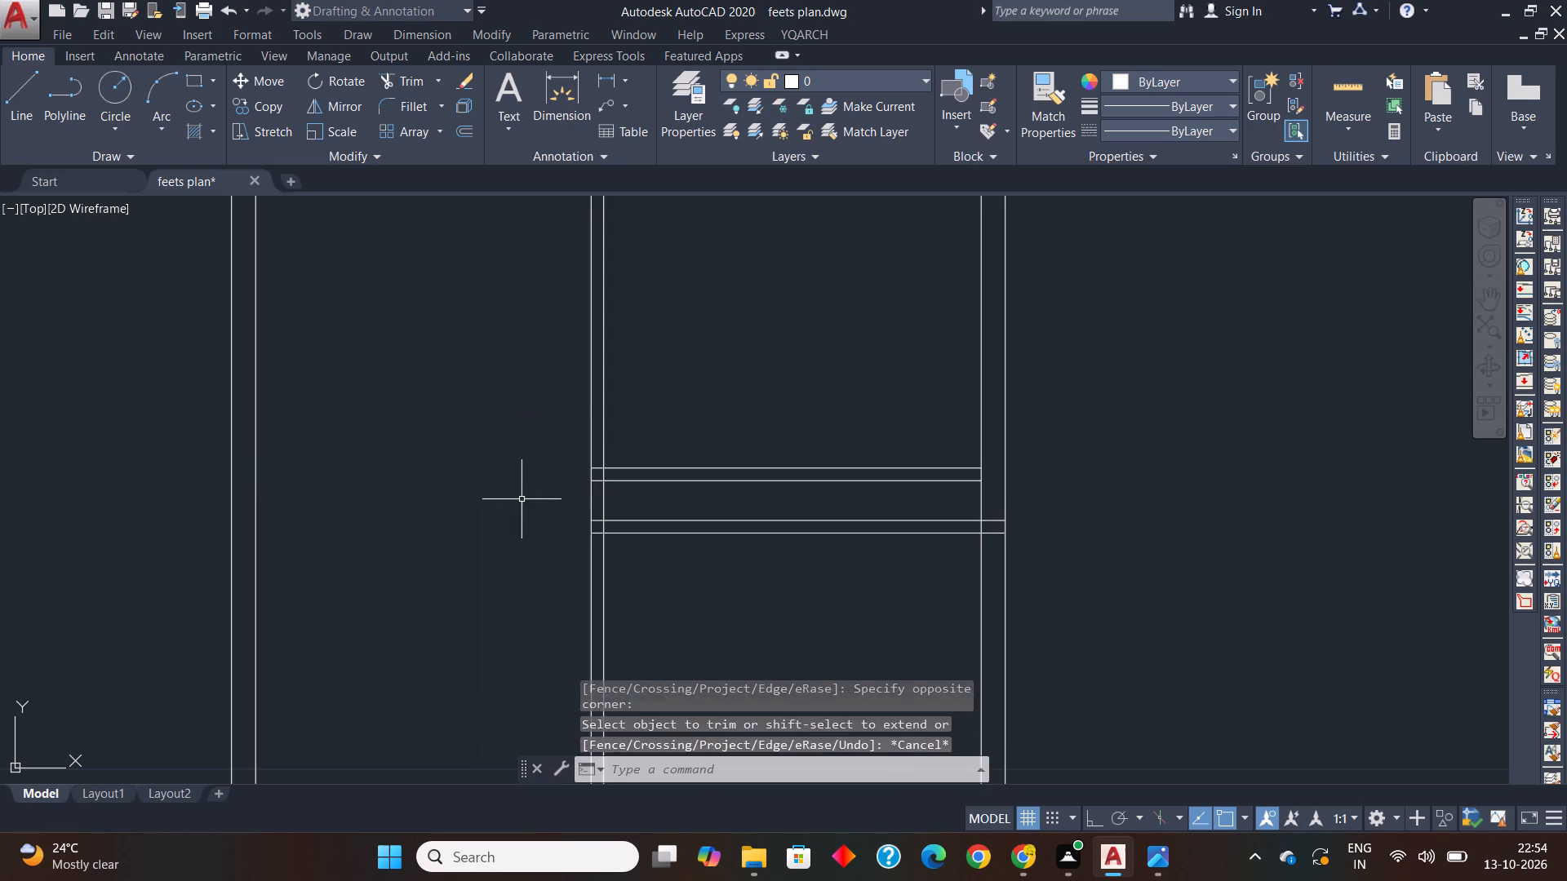
Trim the ends of the dining wall's two lines that cross inside the right outer wall.
key("Escape")
key("t")
key("r")
key("space")
key("space")
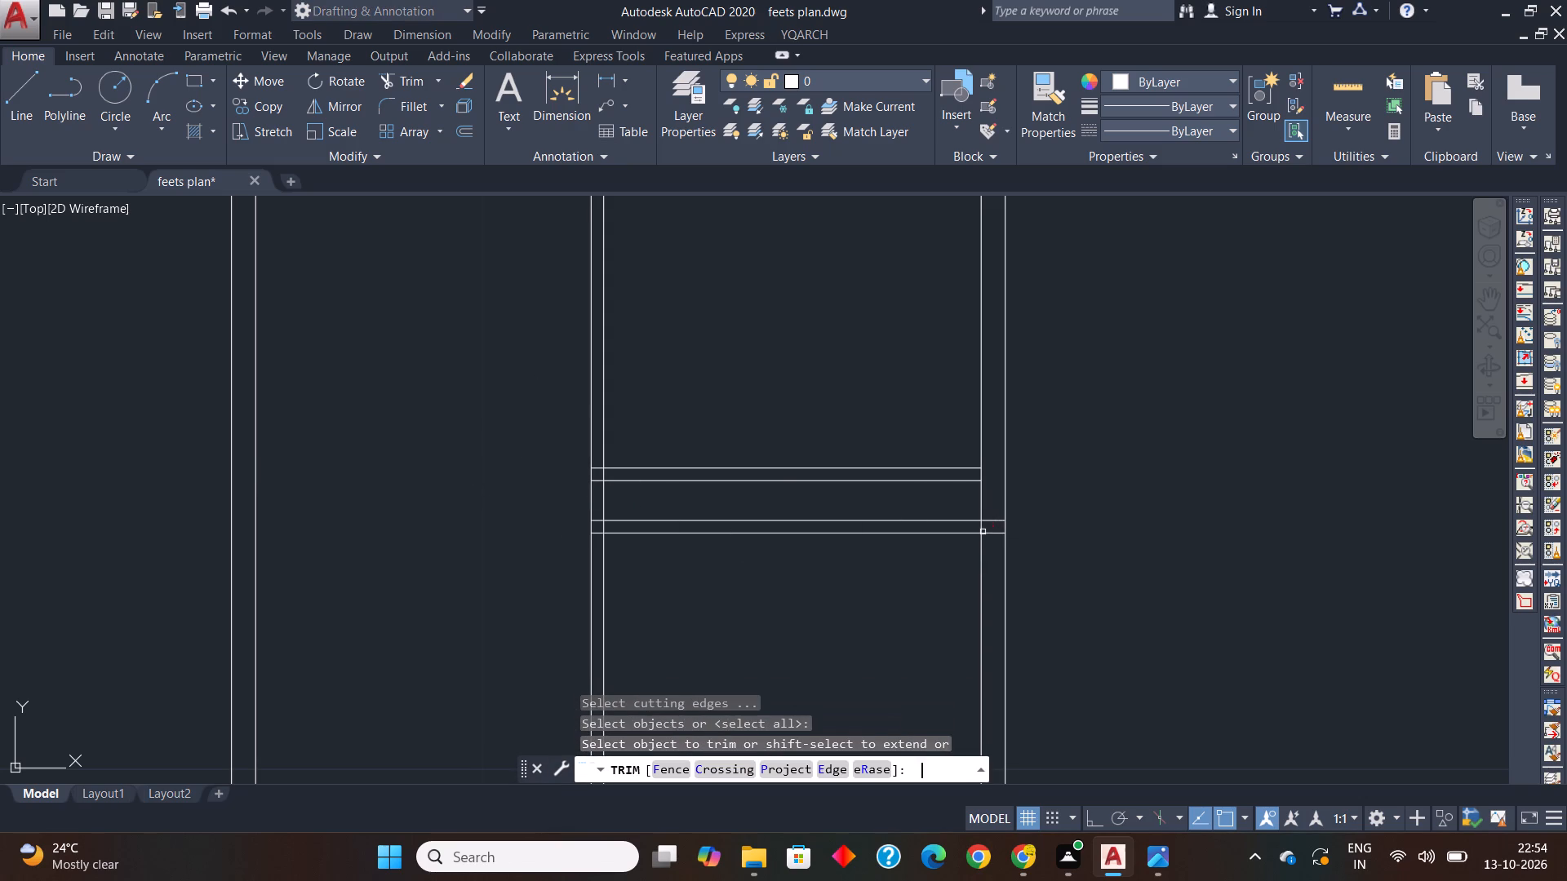
scroll(983, 533, "up", 1)
left_click(1003, 556)
left_click(990, 497)
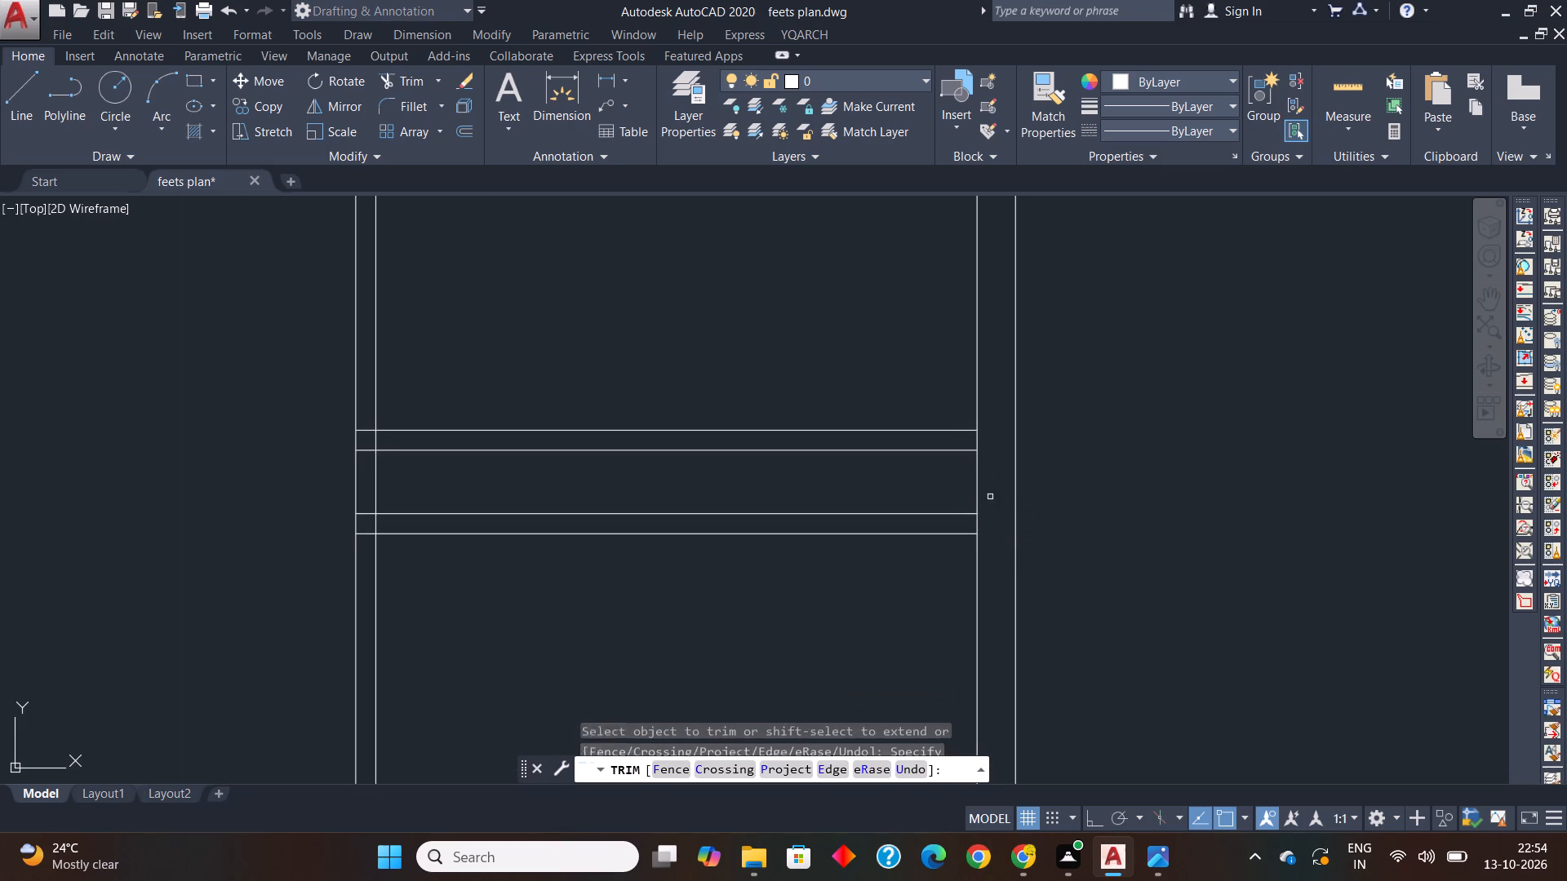
scroll(822, 480, "down", 2)
key("space")
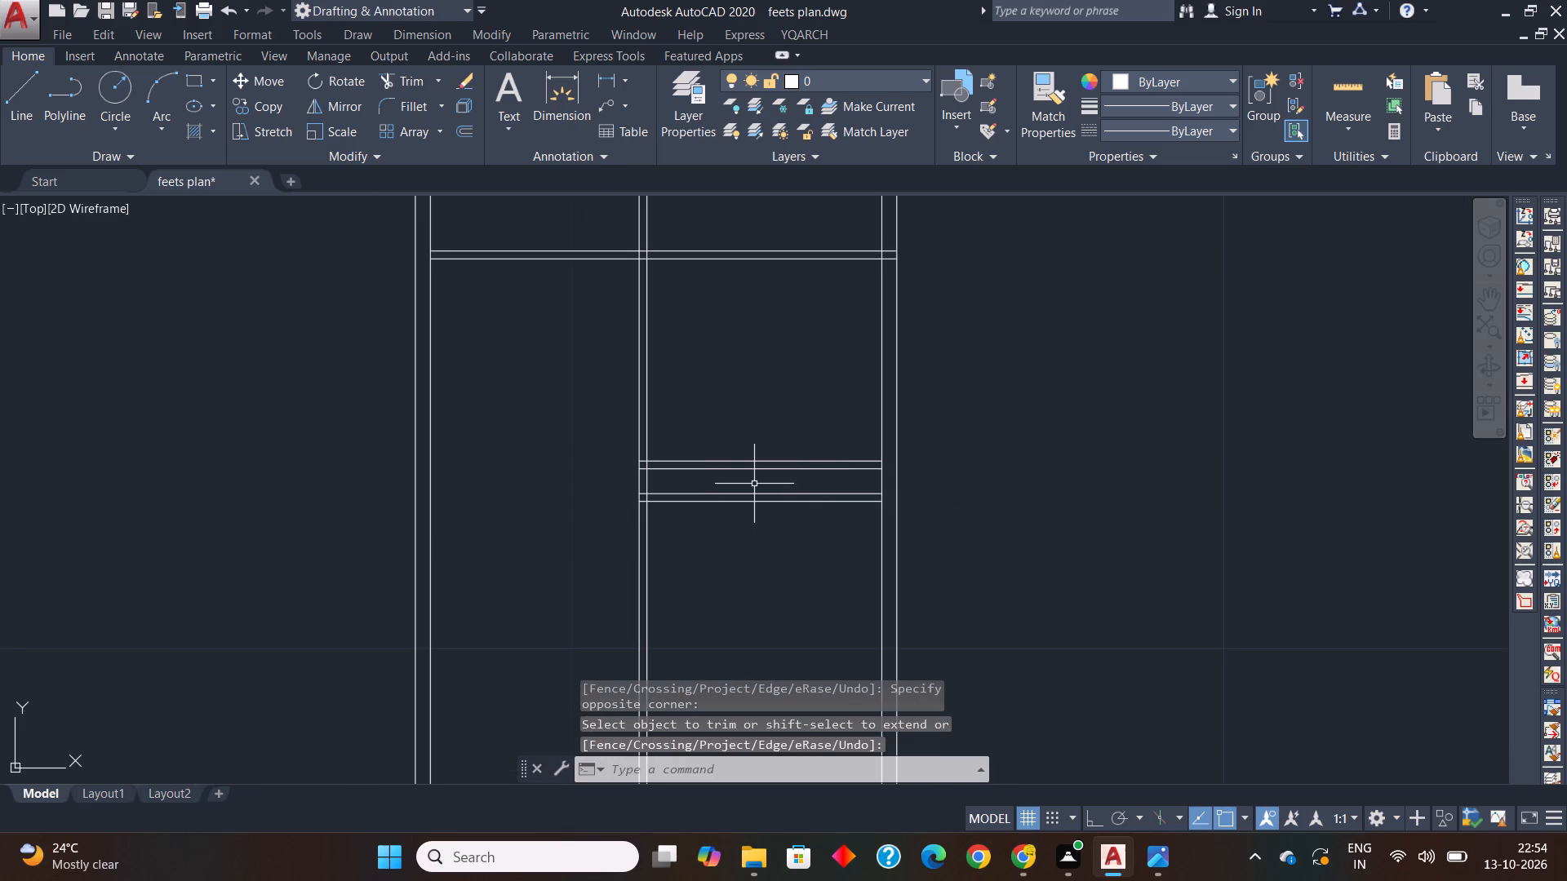
Check bedroom 2's width in the new meters plan image, then offset the right outer wall's inner line 3 m inward.
left_click(1158, 857)
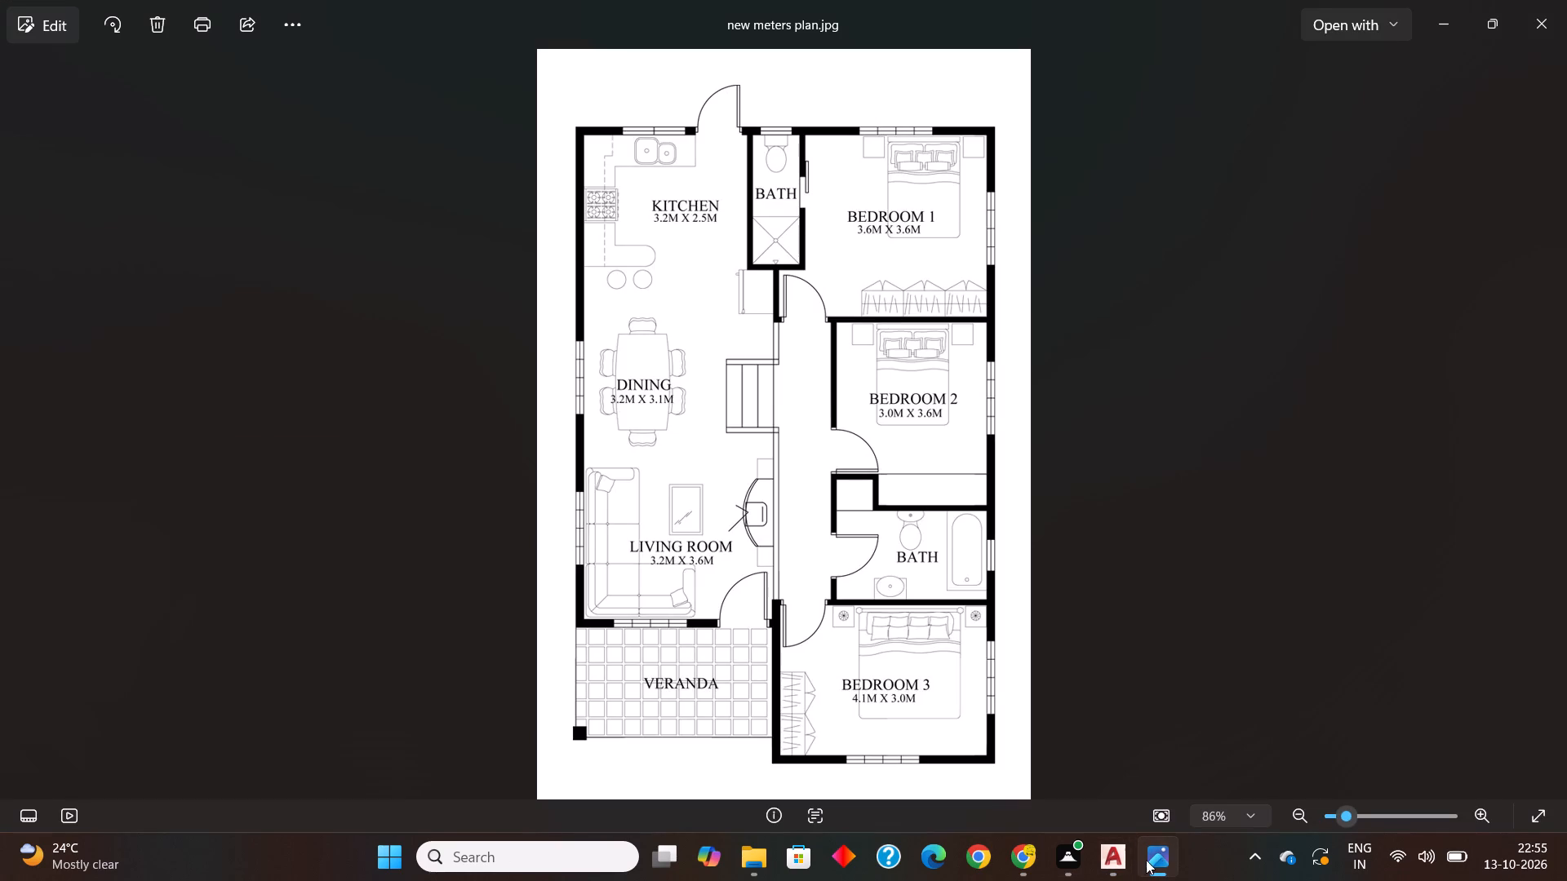
left_click(1114, 861)
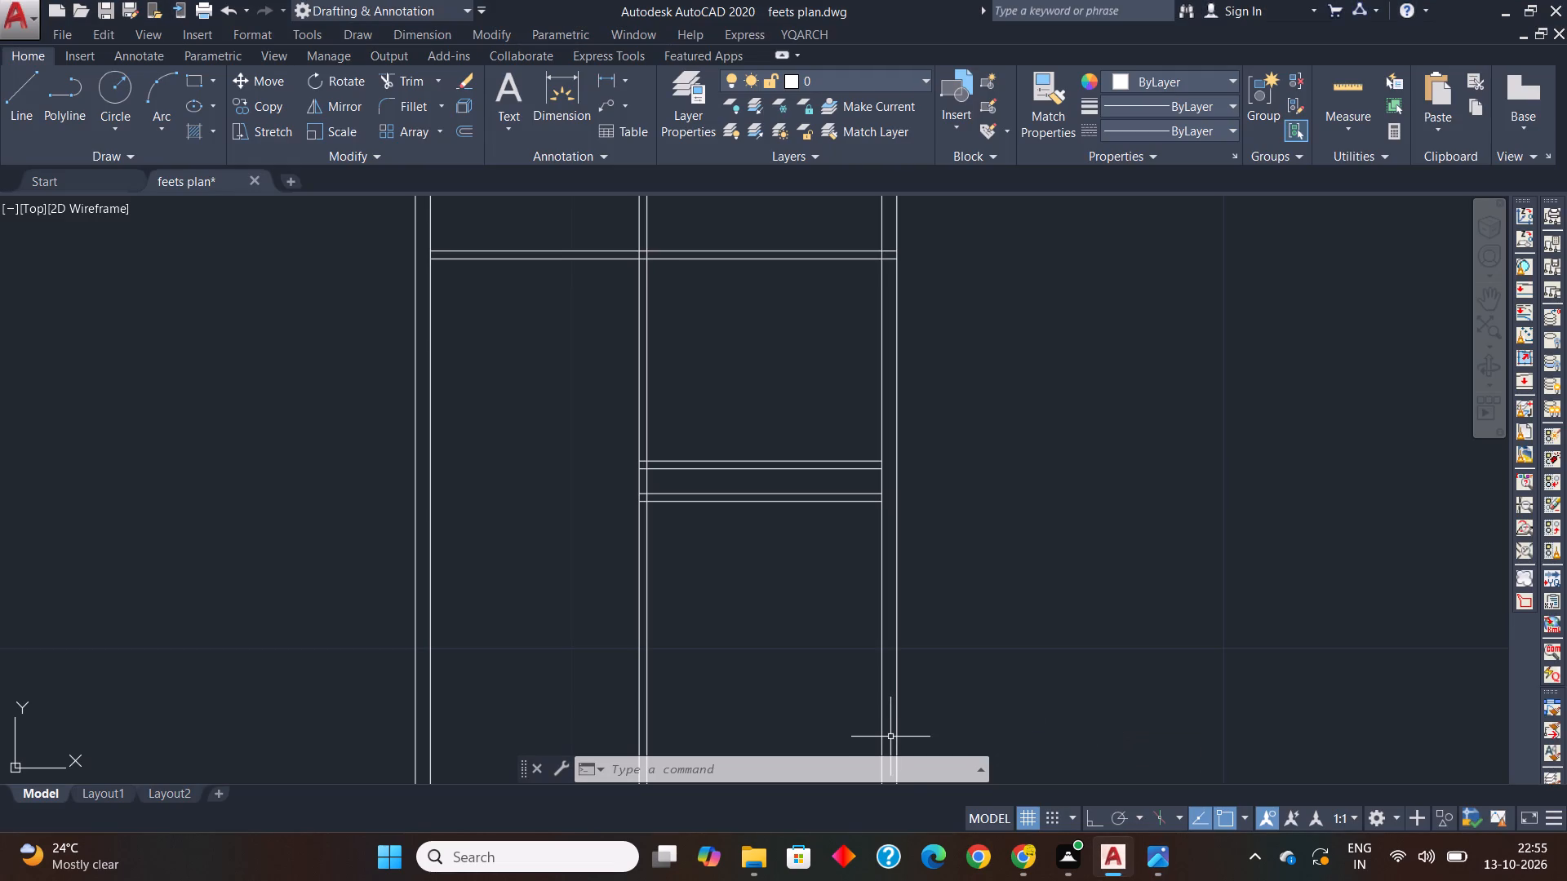
type("of")
key("space")
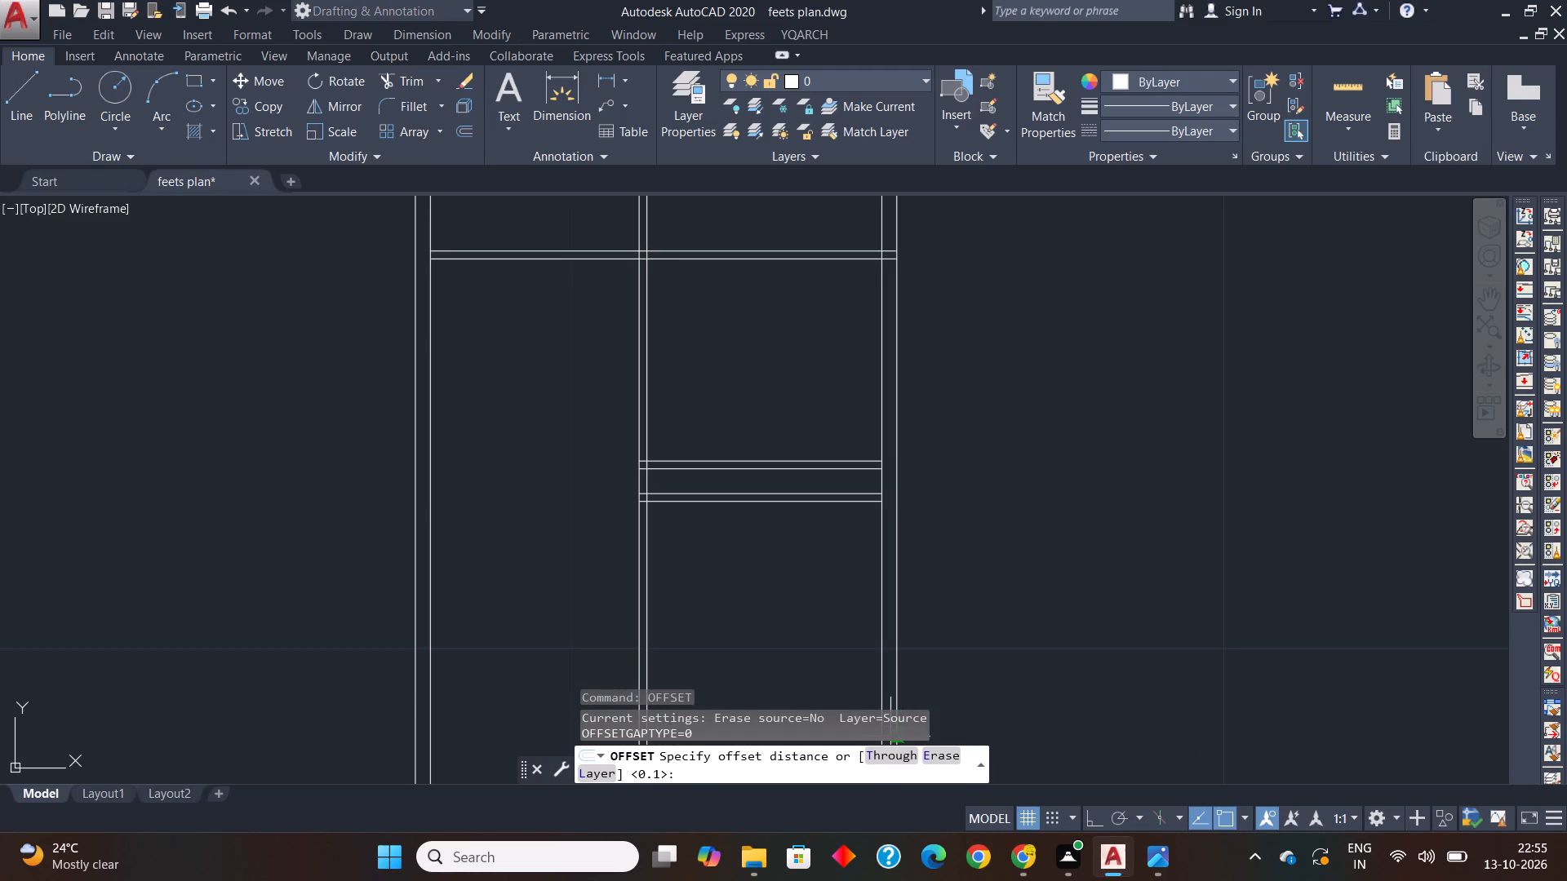
key("3")
key("Return")
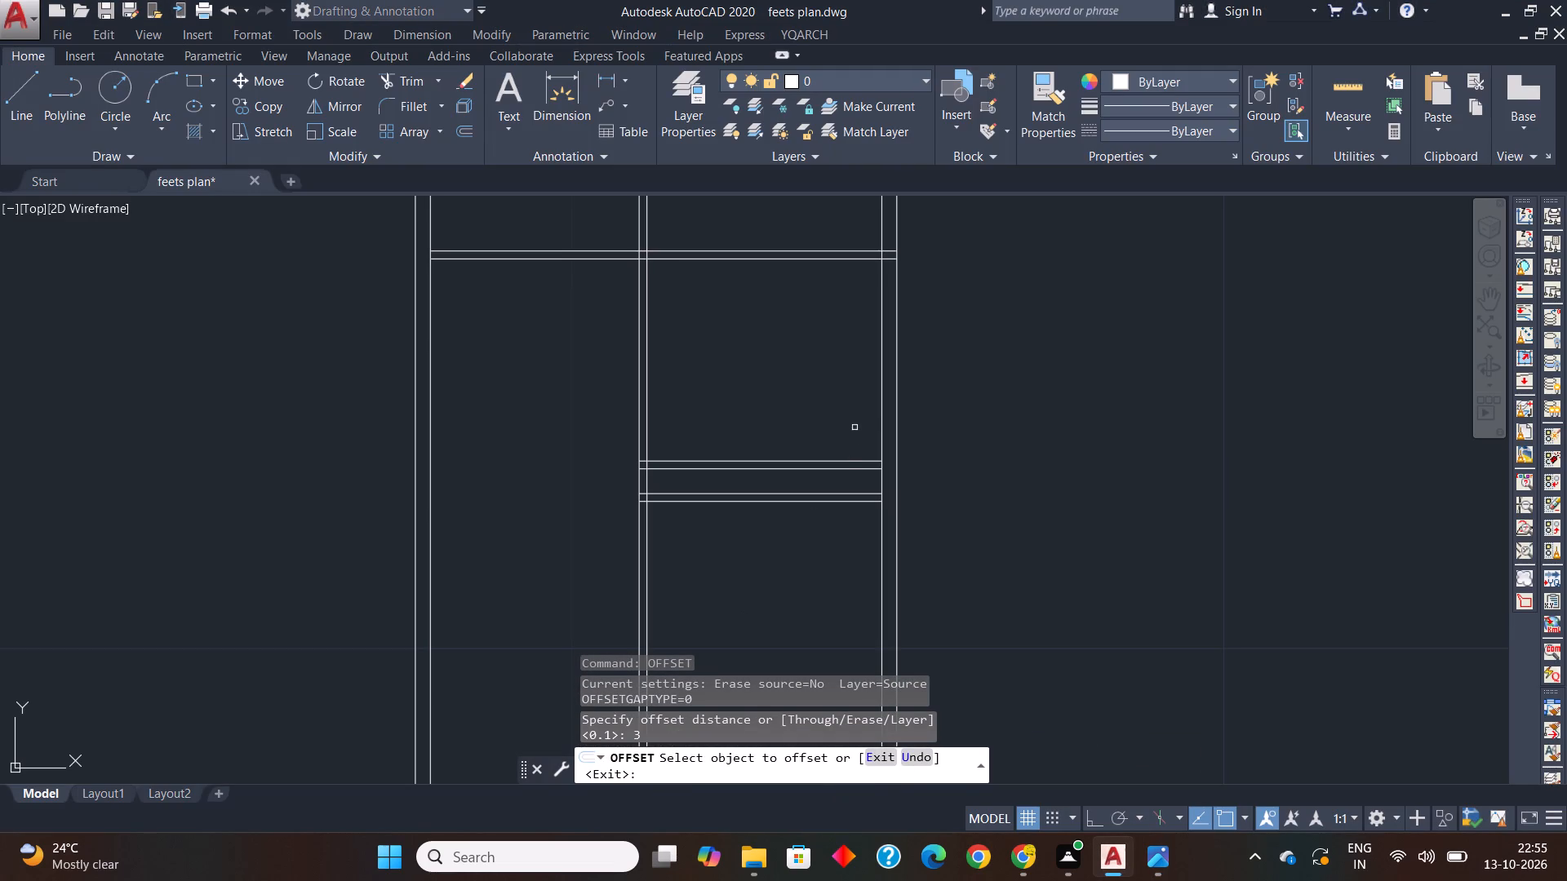
left_click(881, 405)
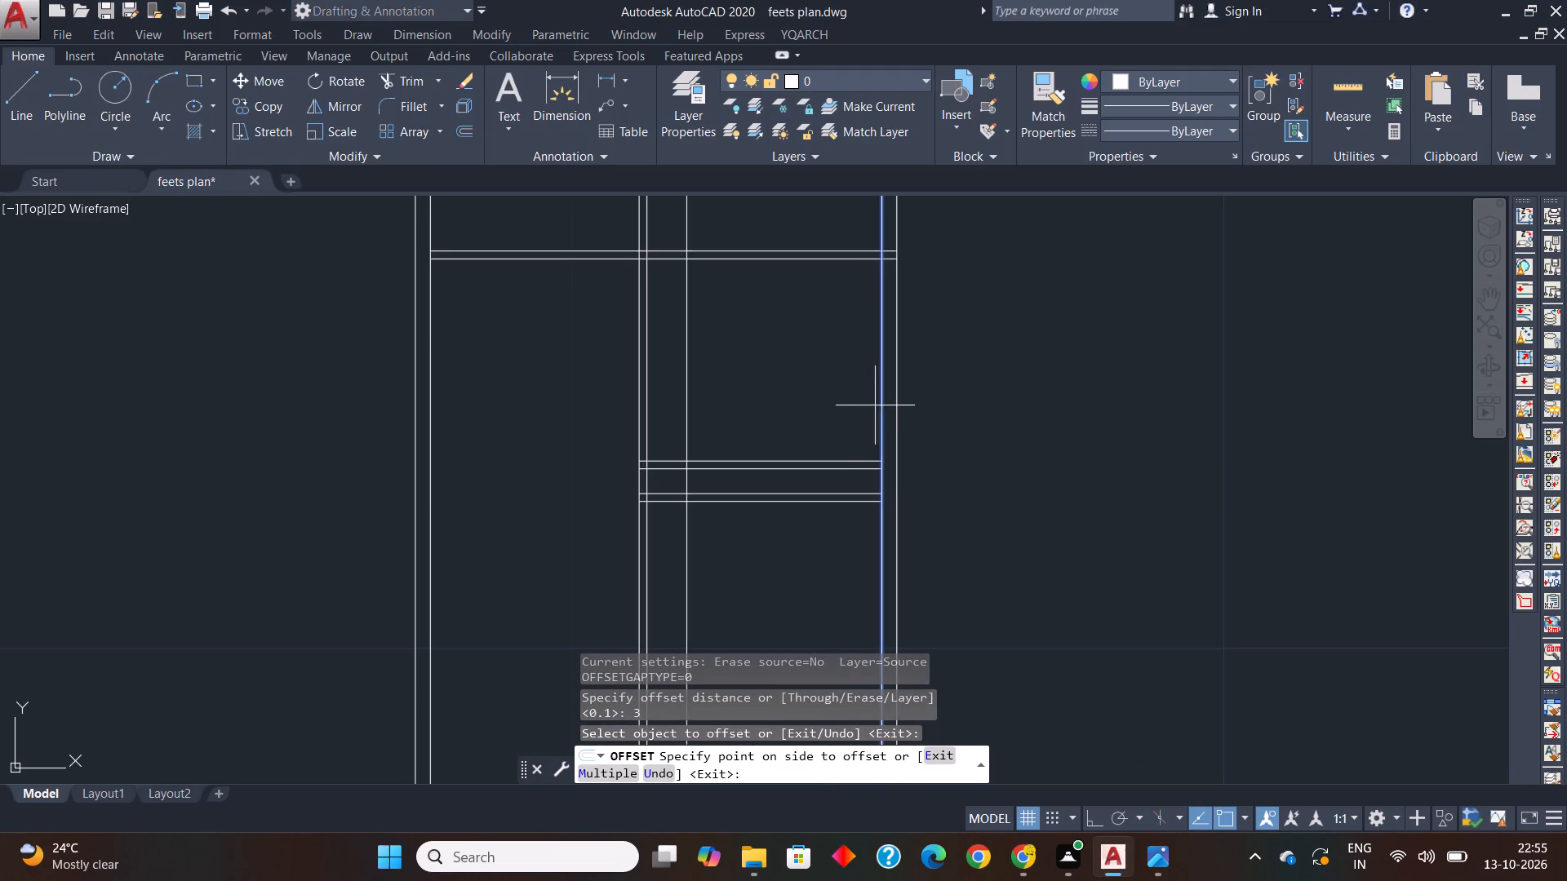
left_click(831, 414)
key("space")
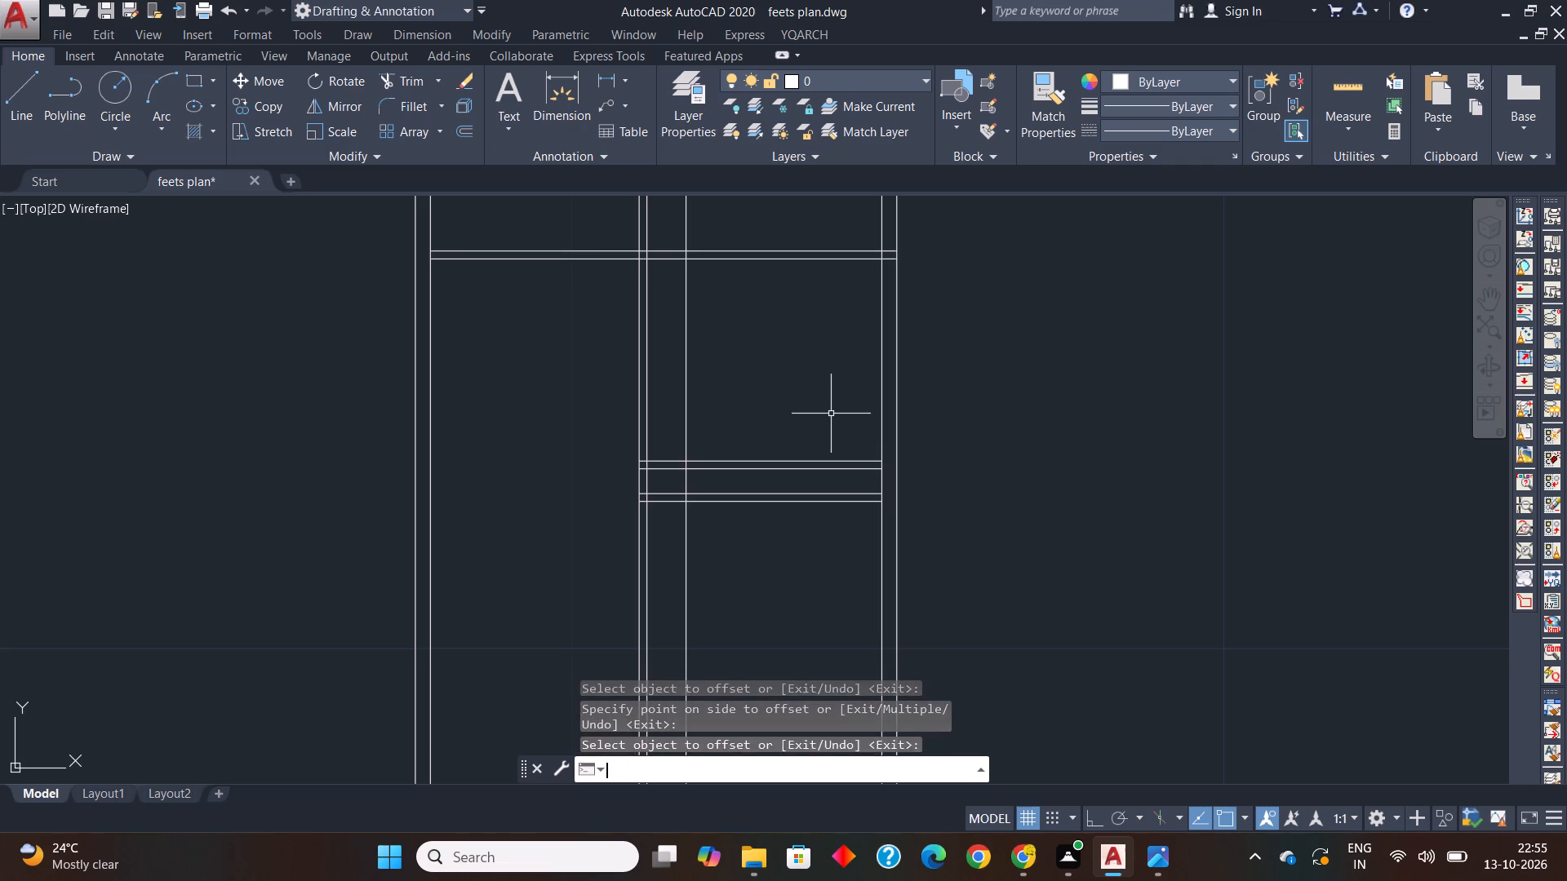
Offset the new bedroom 2 side wall line 0.12 m toward the central partition to give the wall its thickness.
key("space")
type("0.12")
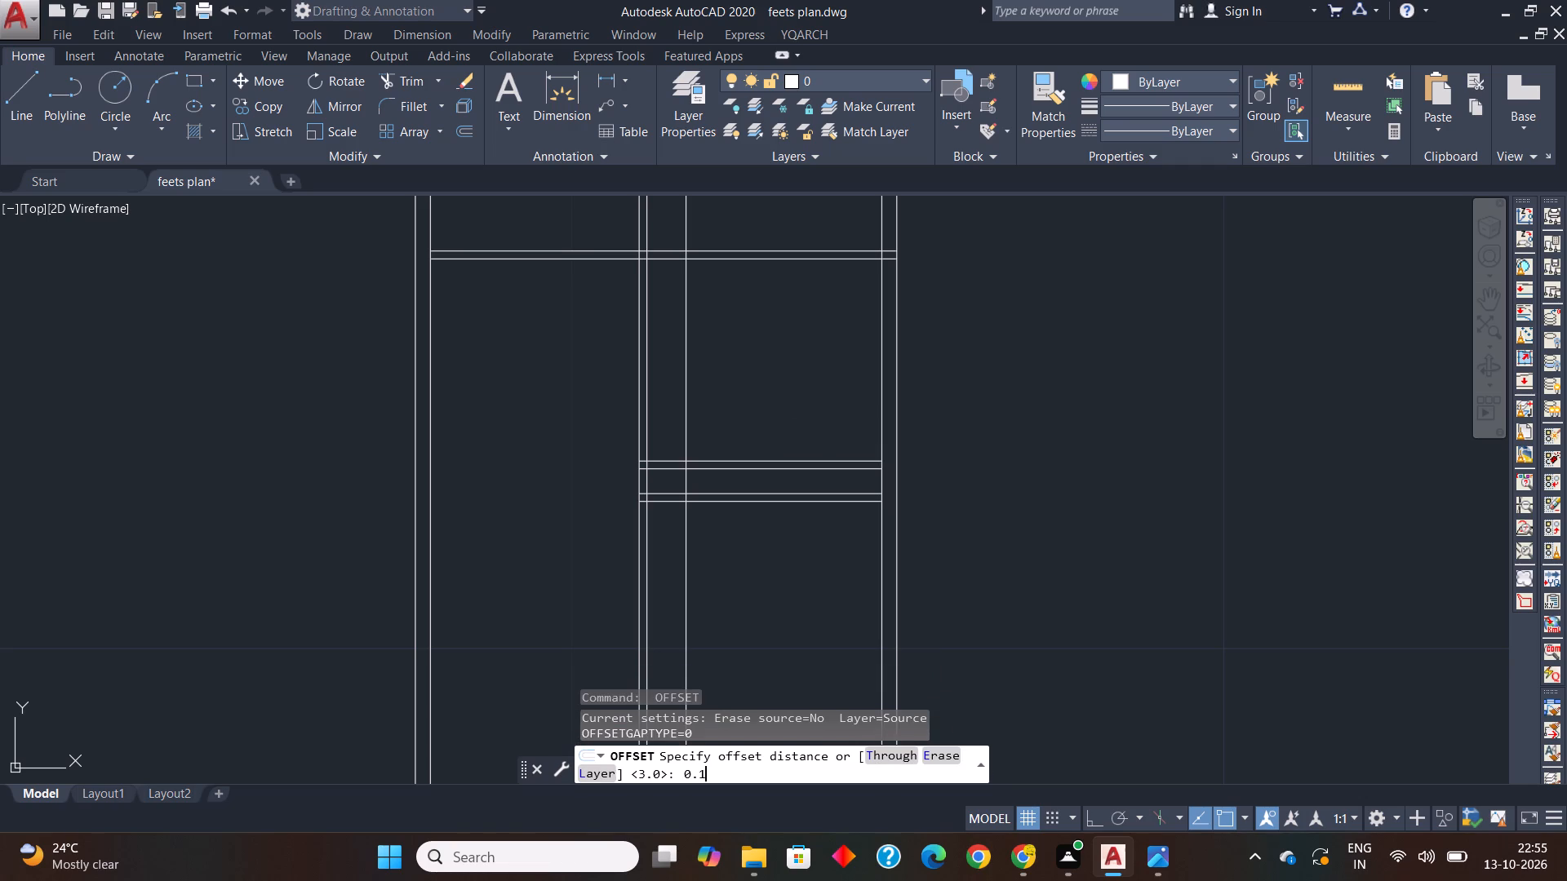
key("Return")
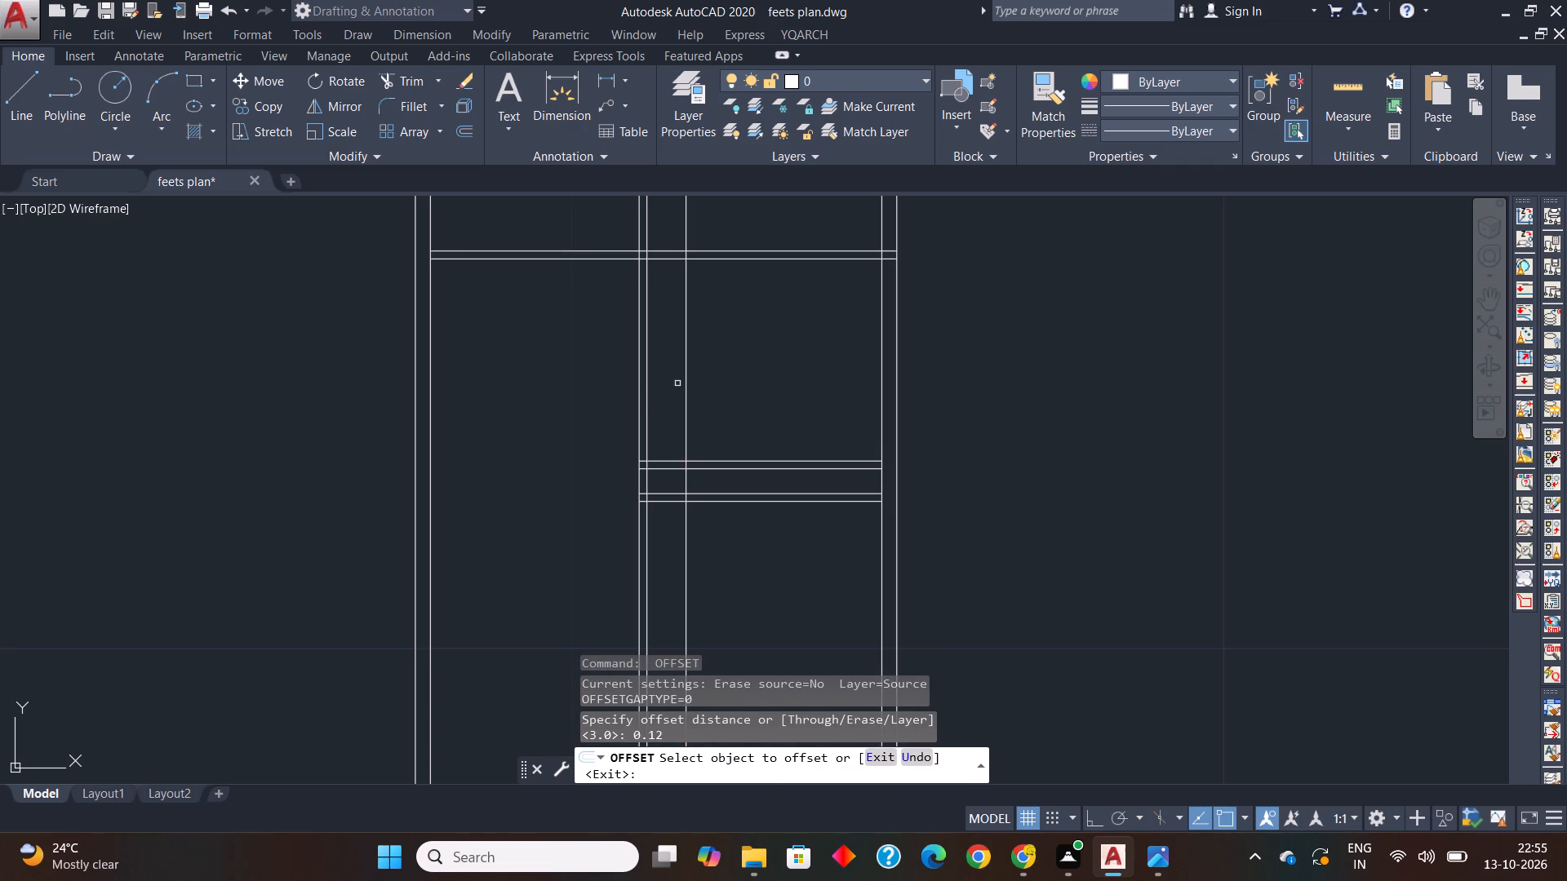
left_click(687, 387)
left_click(674, 390)
key("Escape")
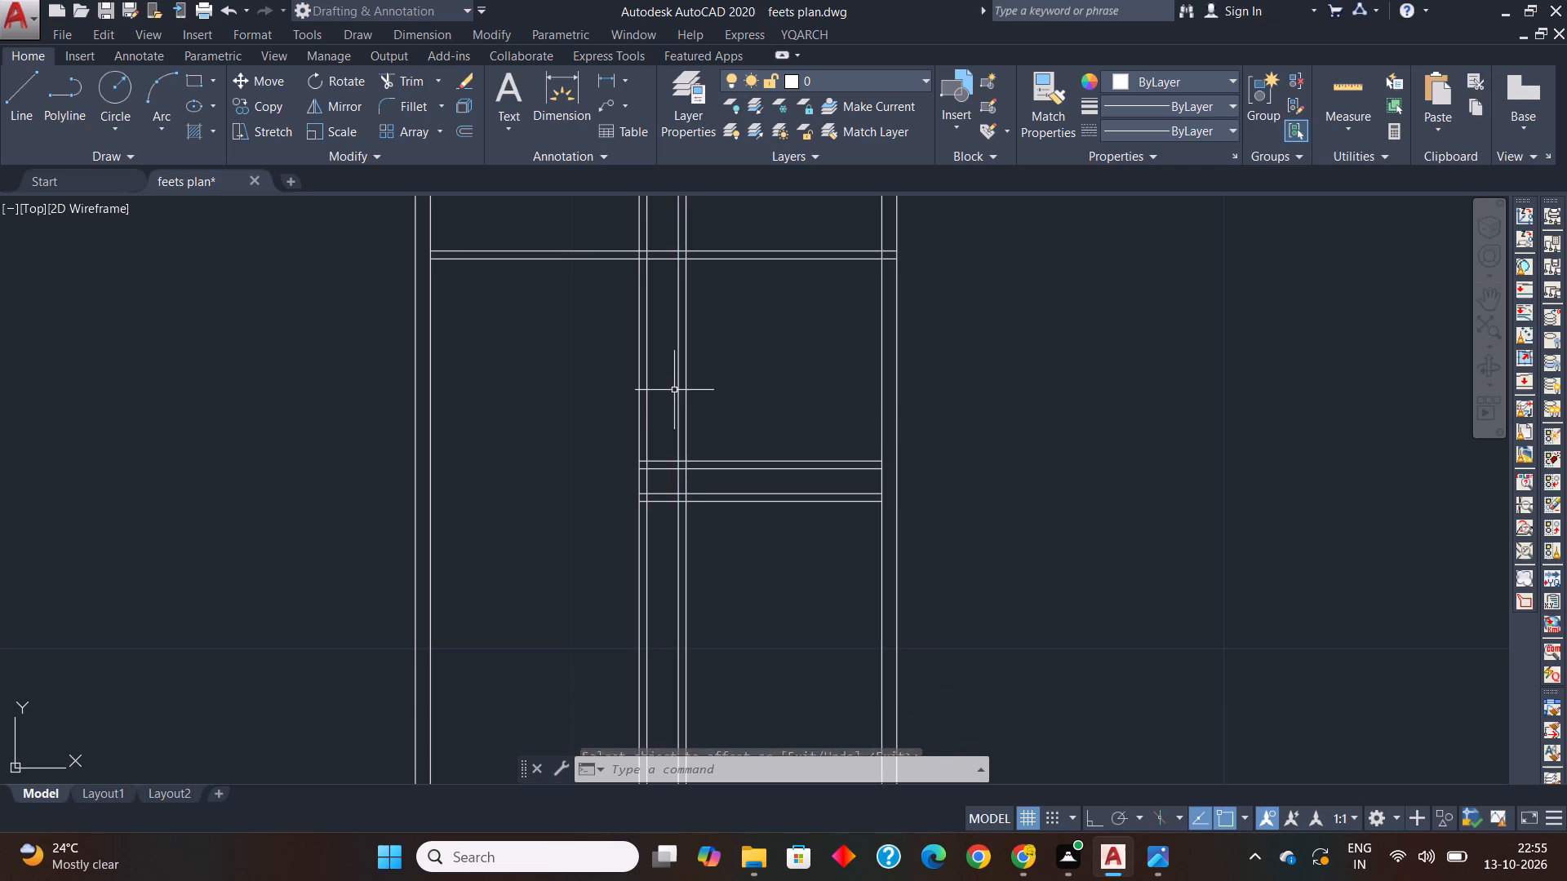
key("Escape")
Checking the plan image, trim the upper of the two close horizontal walls from the central partition to the bedroom 2 side wall.
type("tr")
key("space")
key("space")
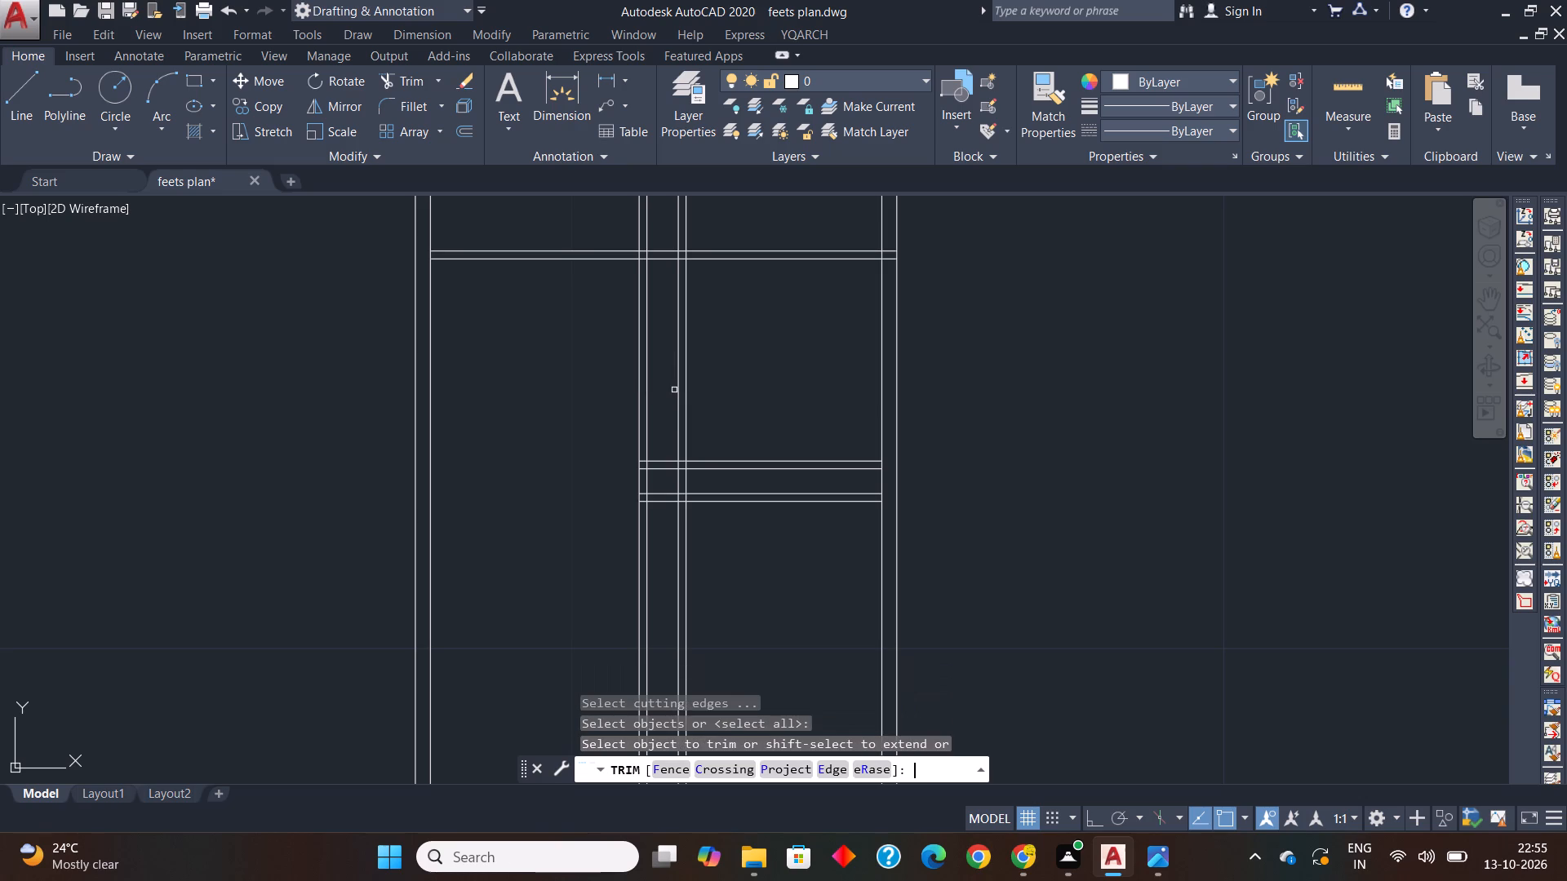
scroll(674, 390, "down", 1)
middle_click_drag(661, 363, 690, 418)
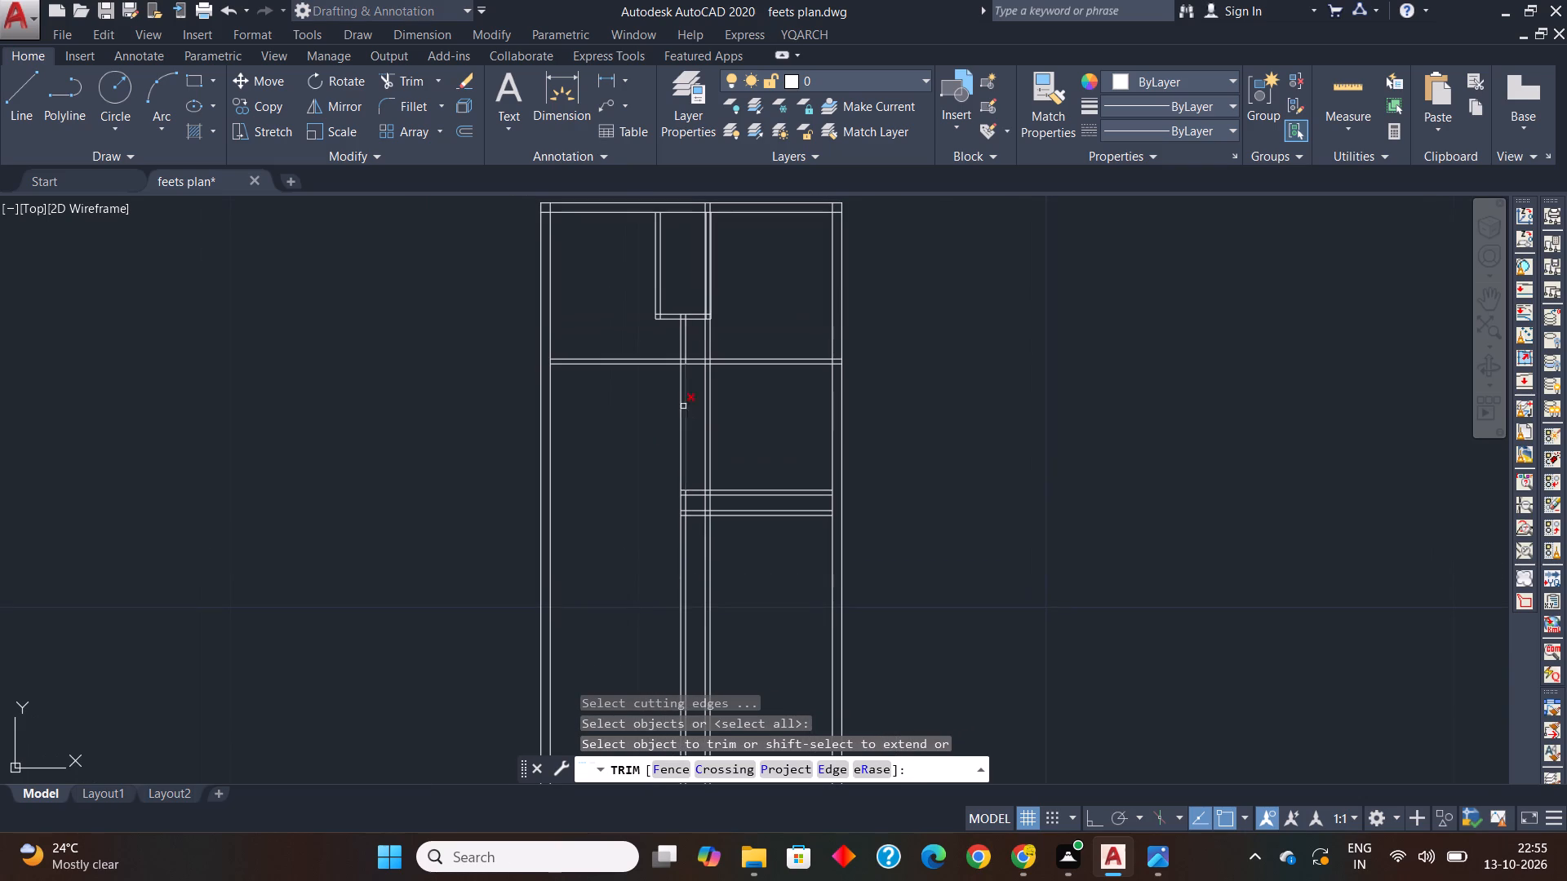
scroll(674, 370, "up", 2)
scroll(680, 382, "down", 1)
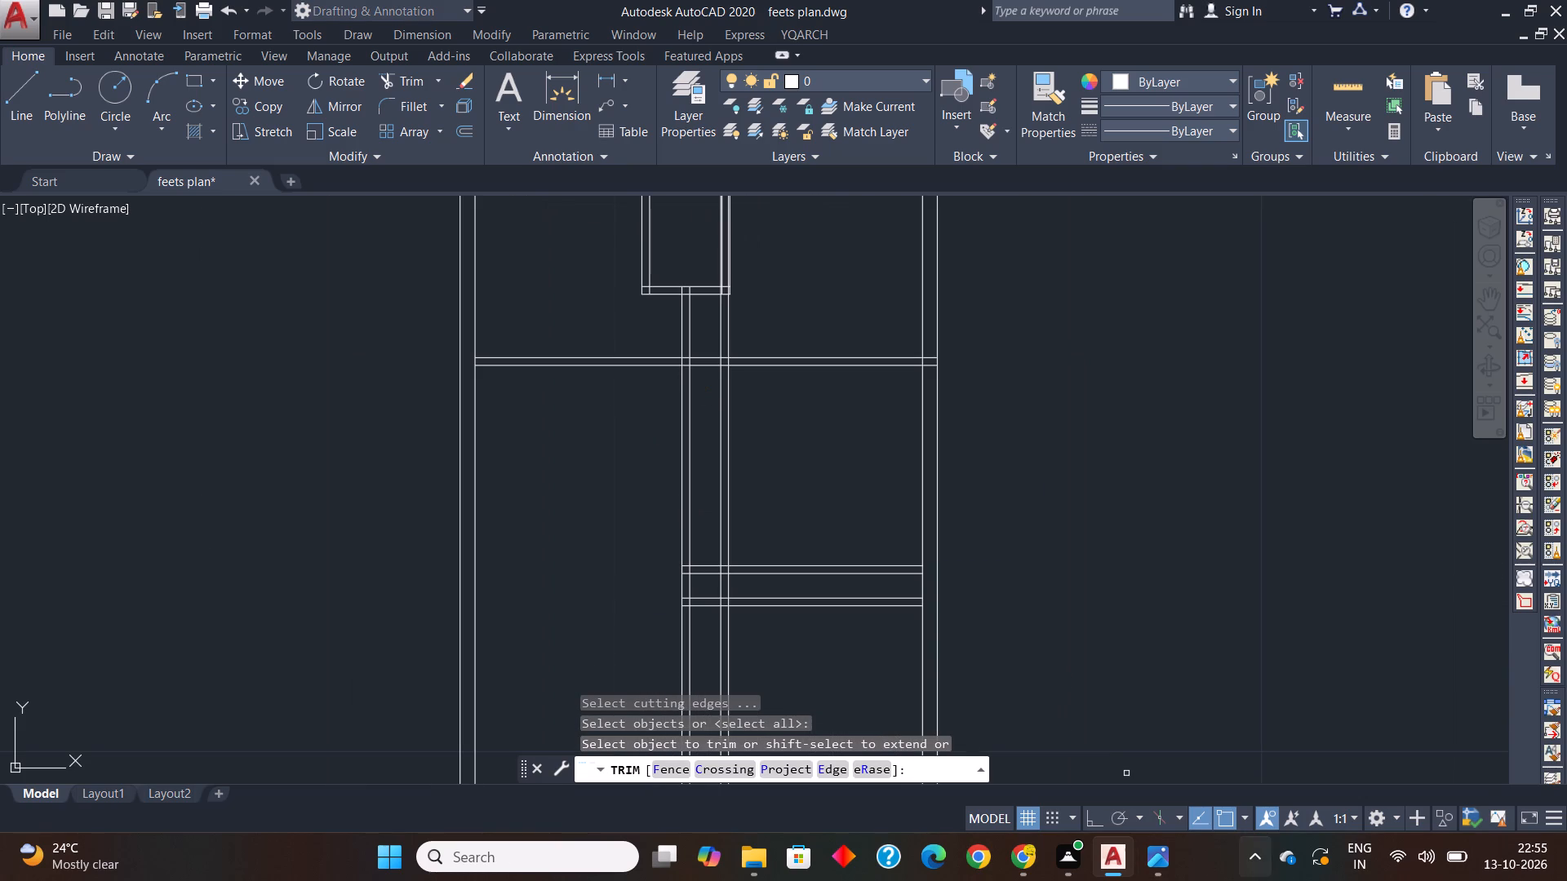
left_click(1148, 856)
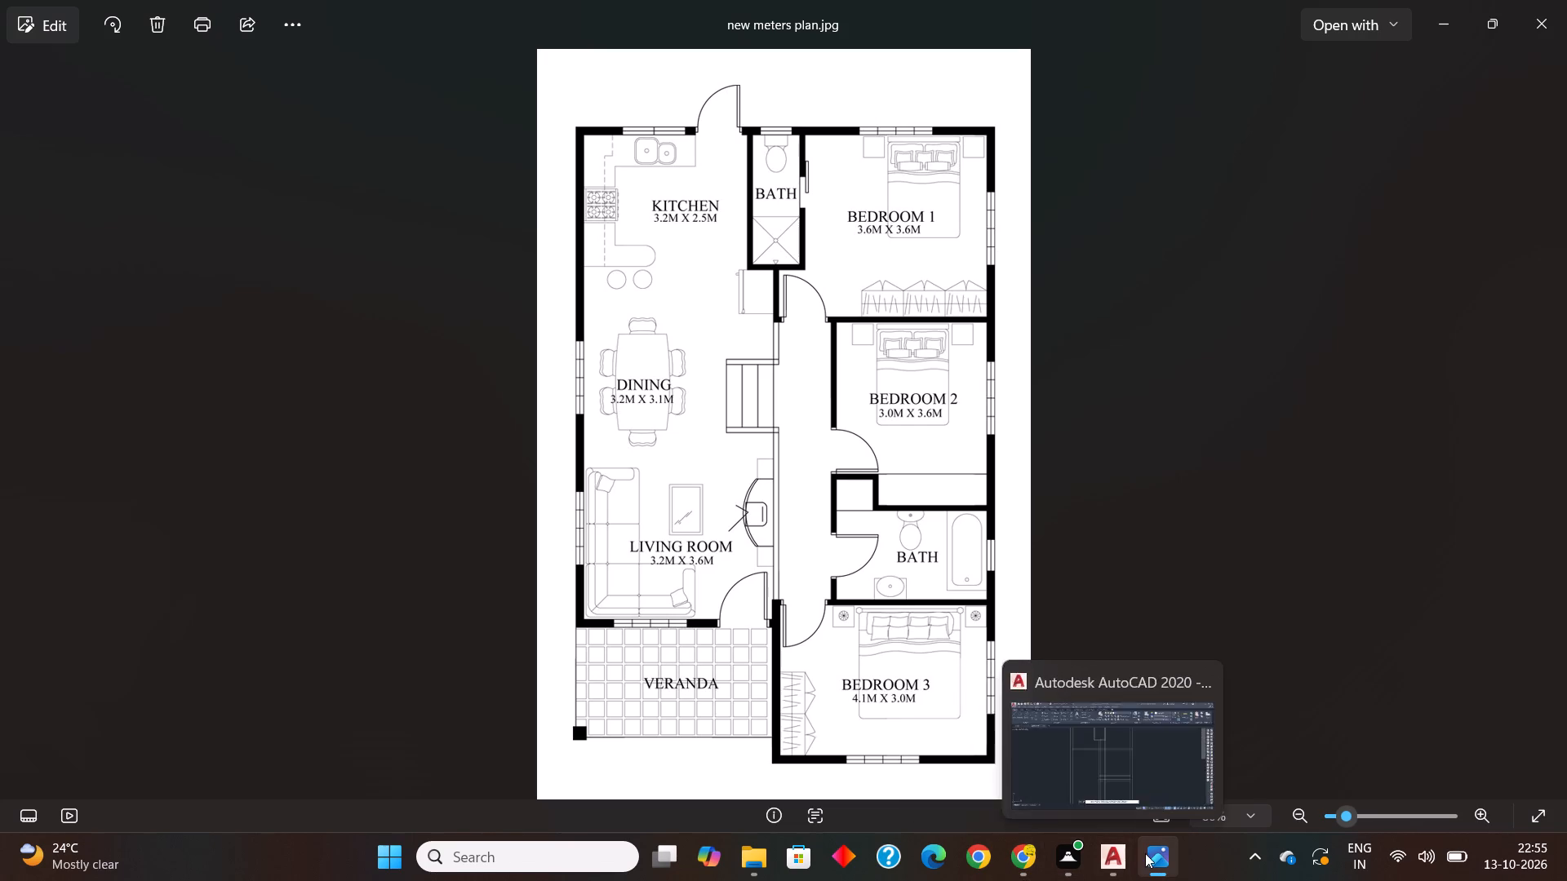
left_click(1109, 857)
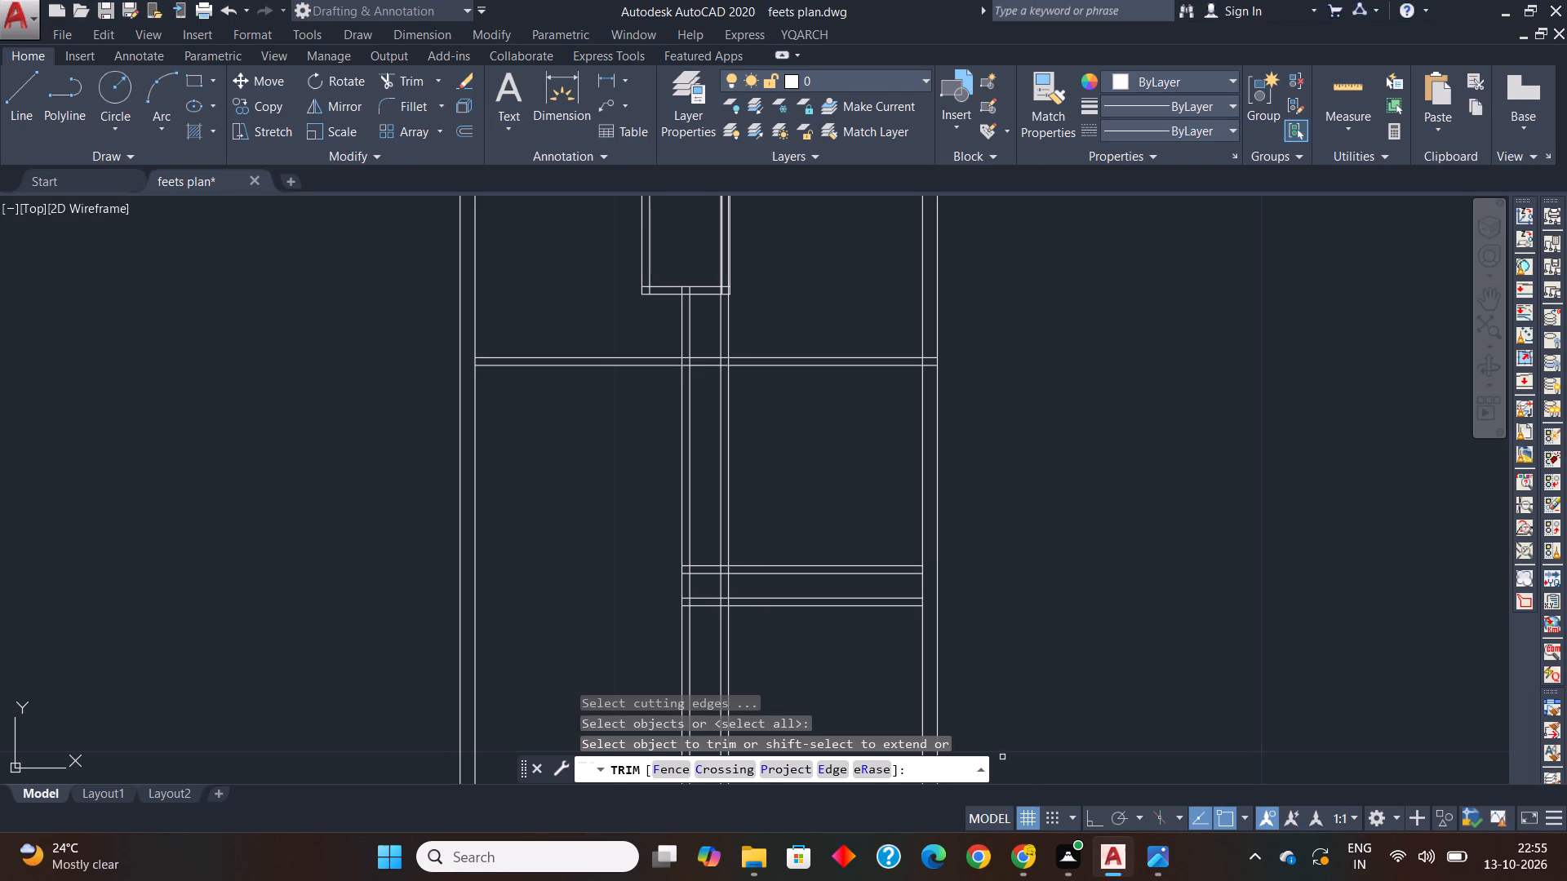
scroll(744, 476, "down", 1)
middle_click_drag(743, 476, 626, 440)
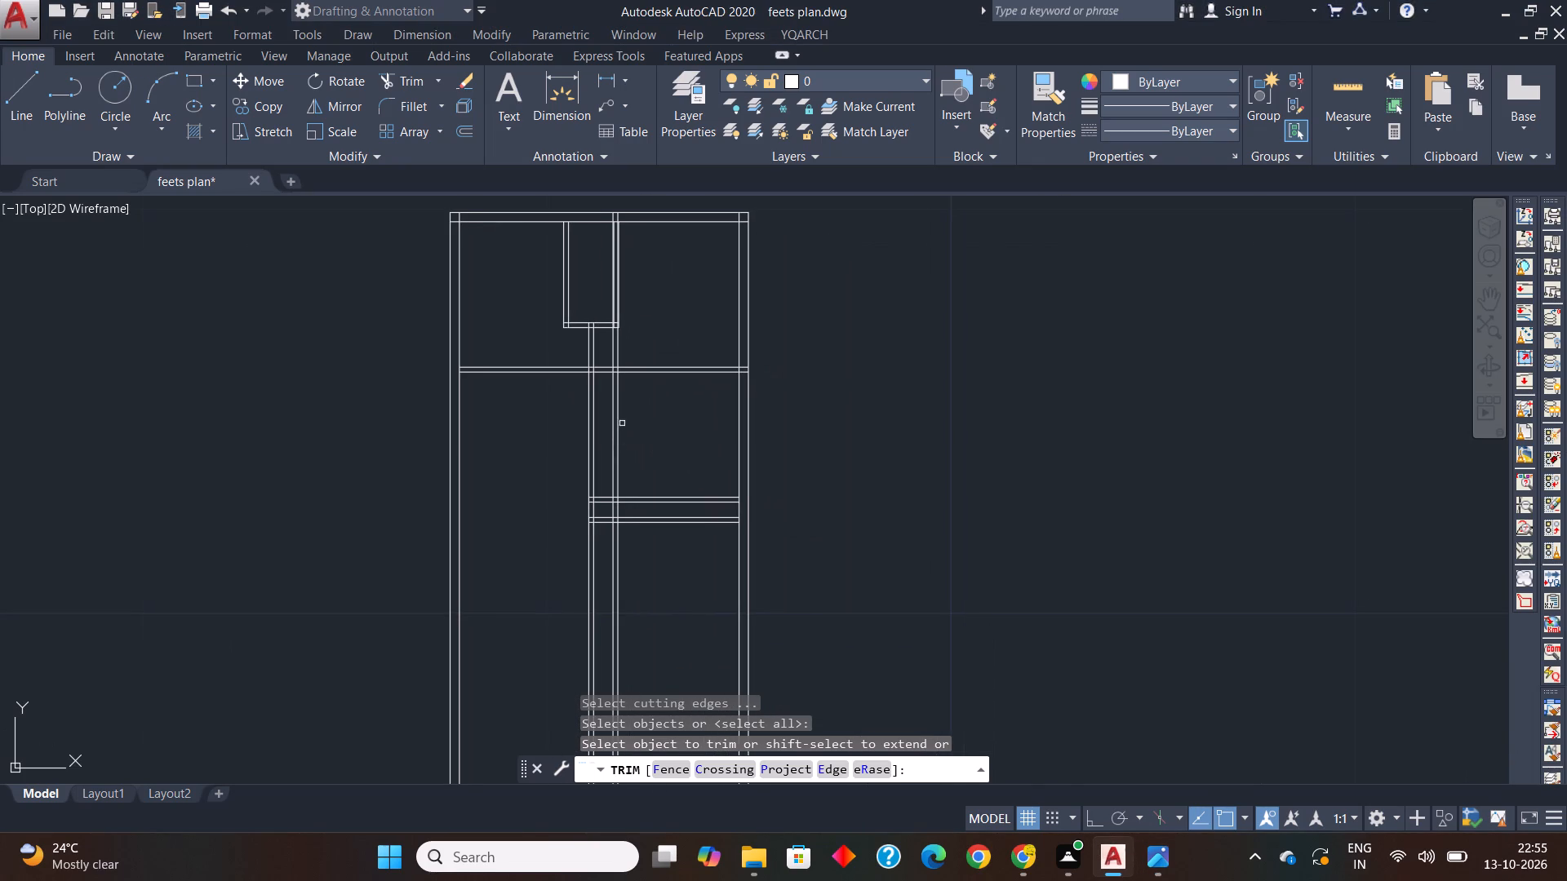
scroll(619, 415, "up", 1)
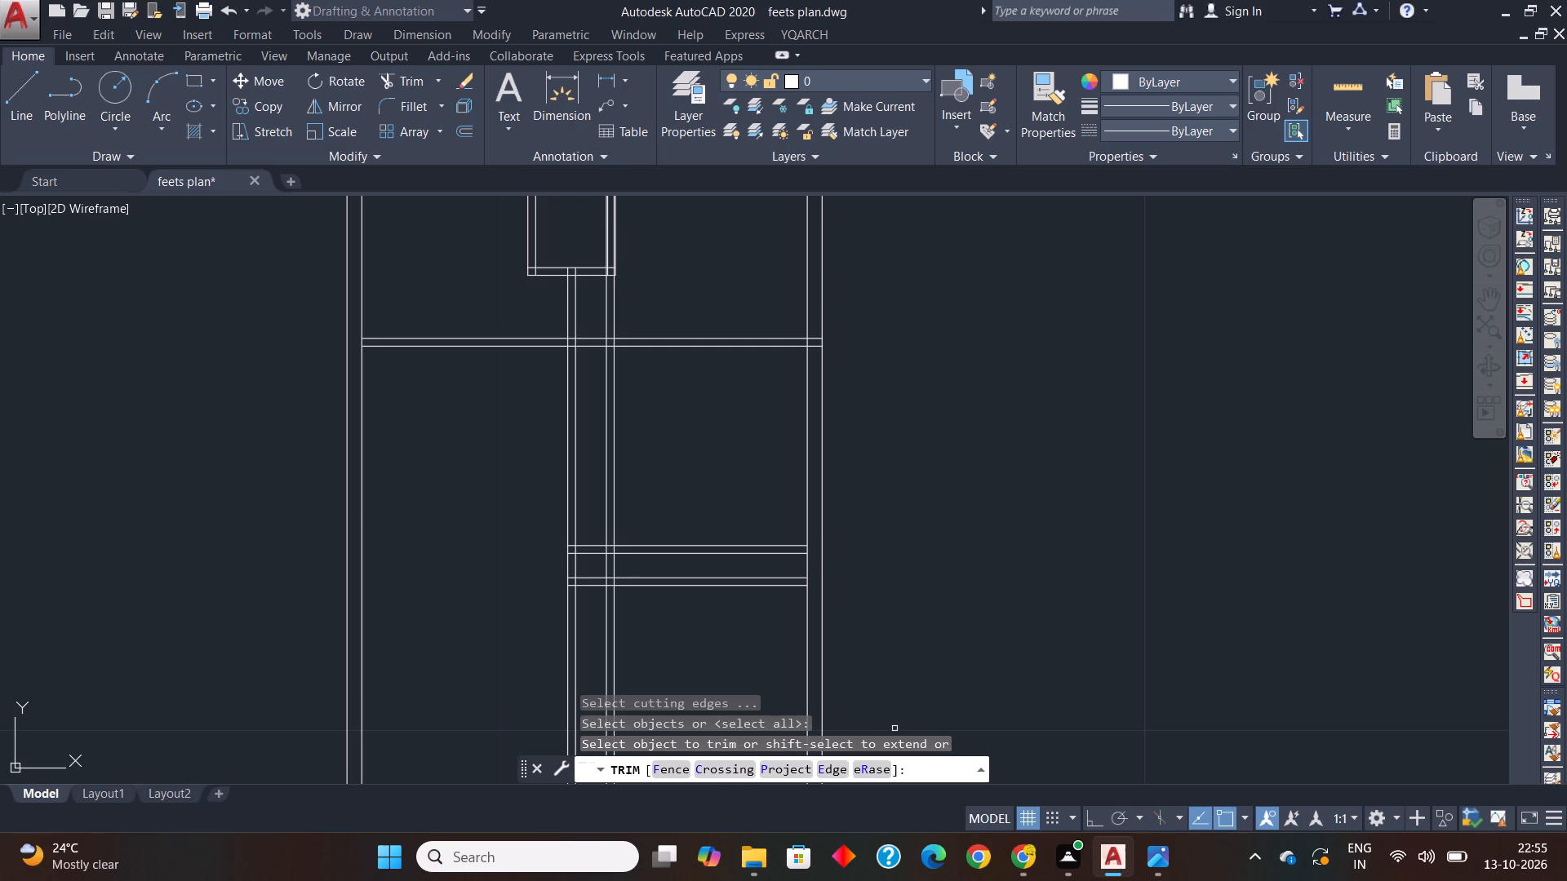
scroll(593, 561, "up", 1)
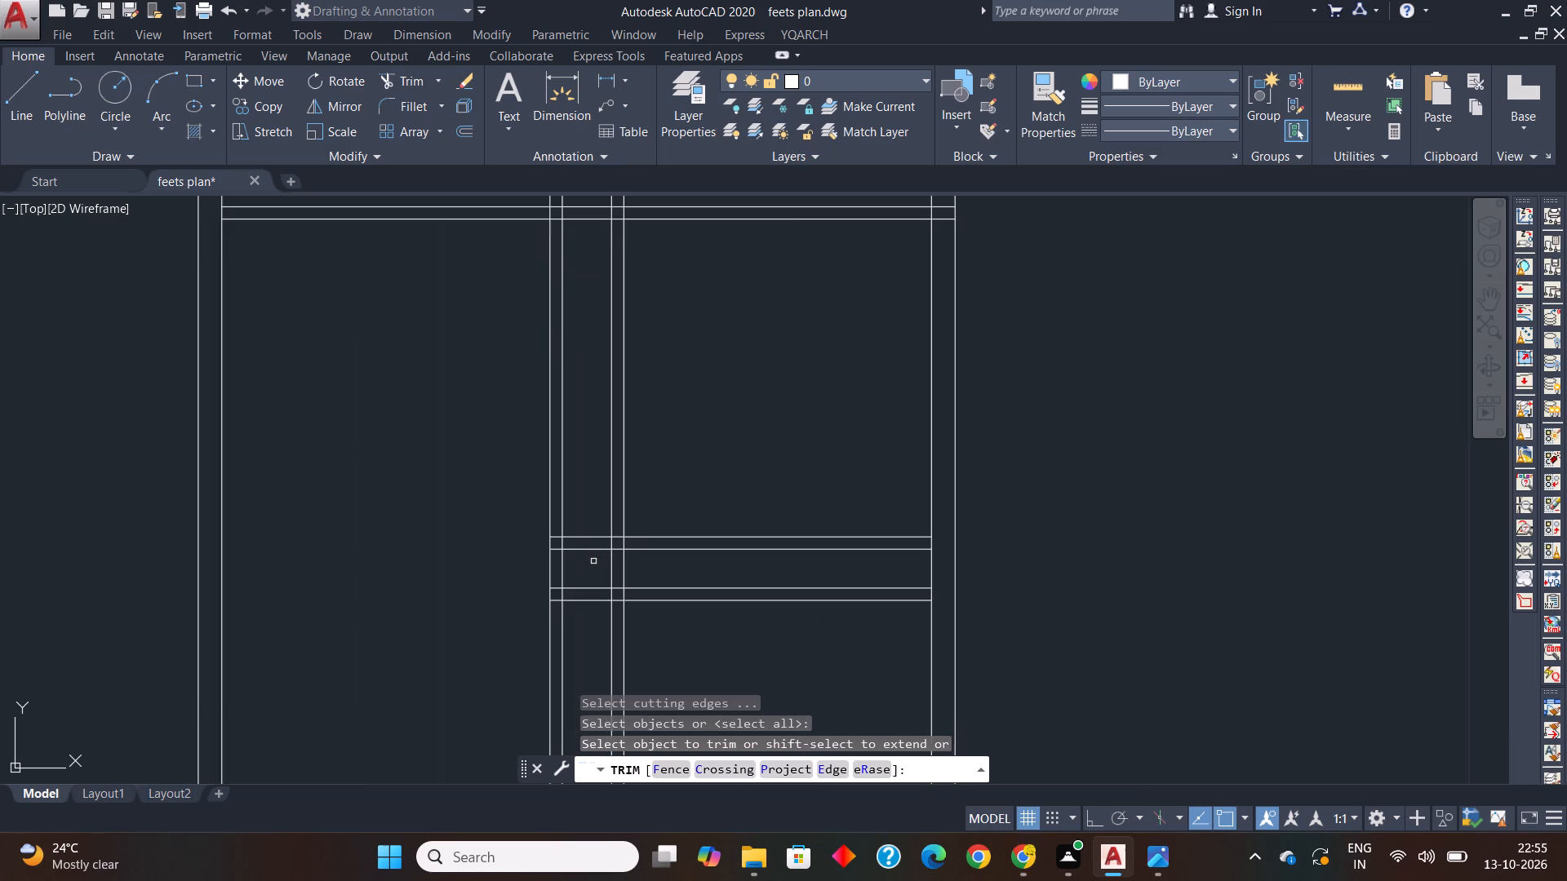
scroll(563, 554, "up", 3)
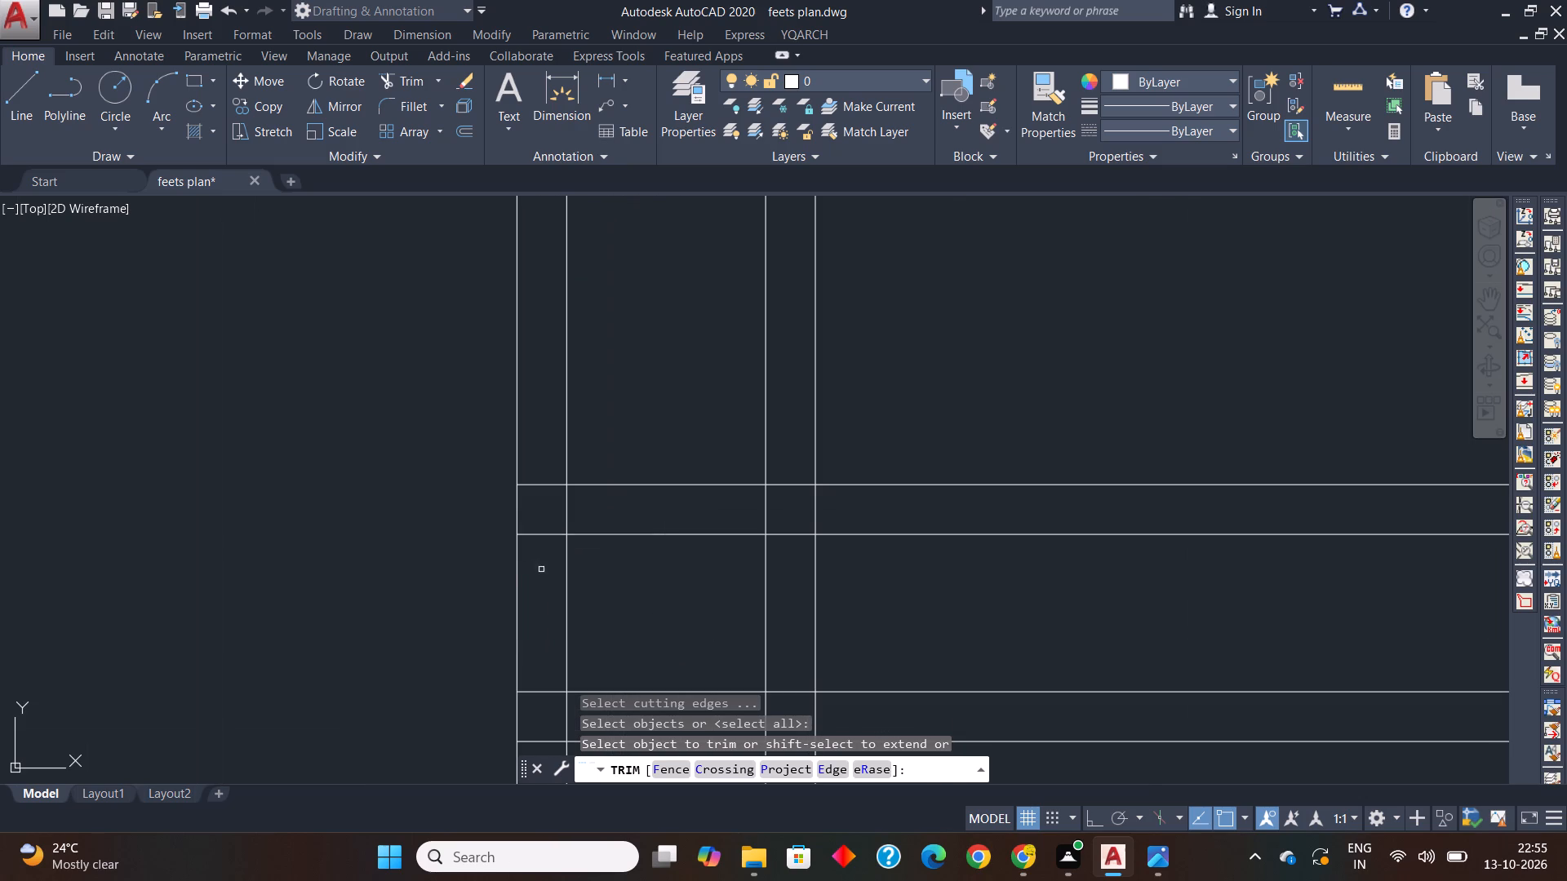
left_click(542, 569)
left_click(530, 451)
left_click_drag(707, 595, 707, 594)
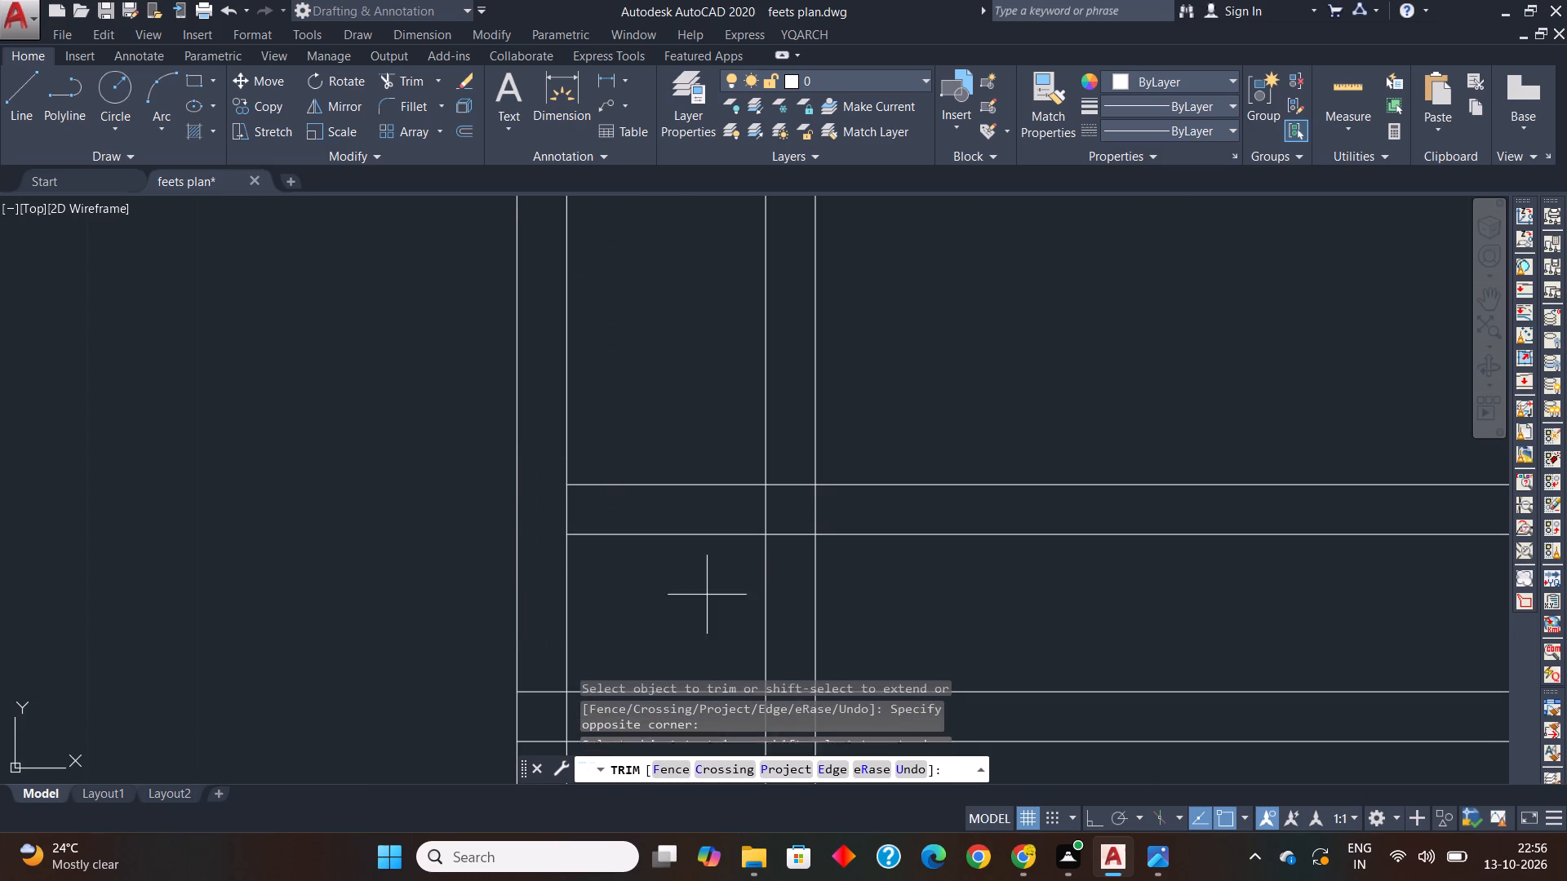
left_click_drag(707, 594, 686, 547)
left_click(624, 392)
scroll(624, 396, "down", 3)
middle_click_drag(753, 477, 663, 564)
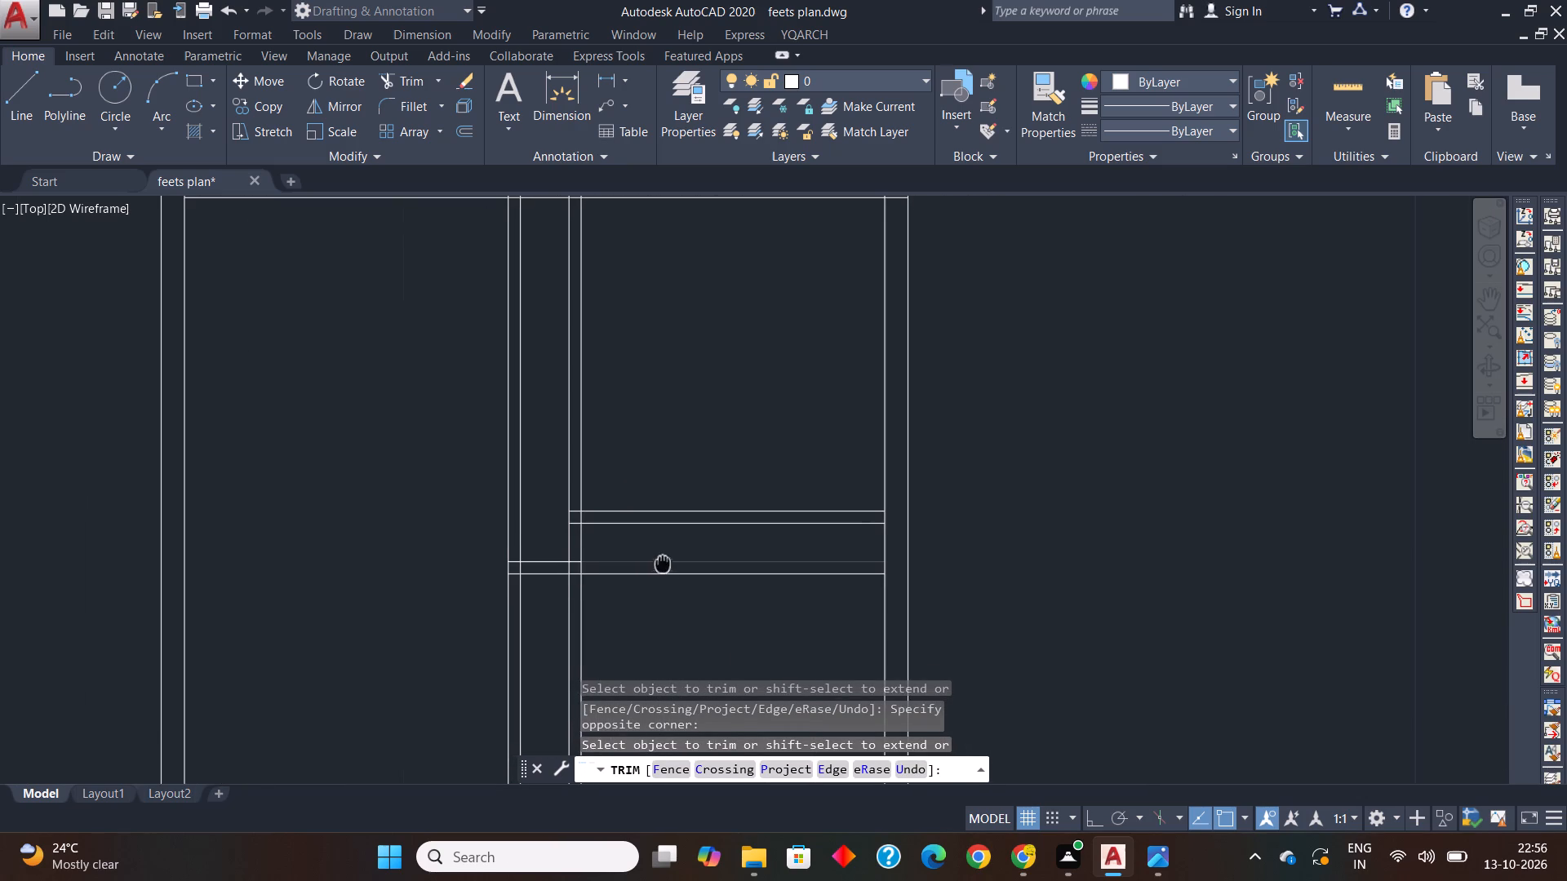
middle_click_drag(663, 564, 663, 563)
scroll(663, 563, "down", 1)
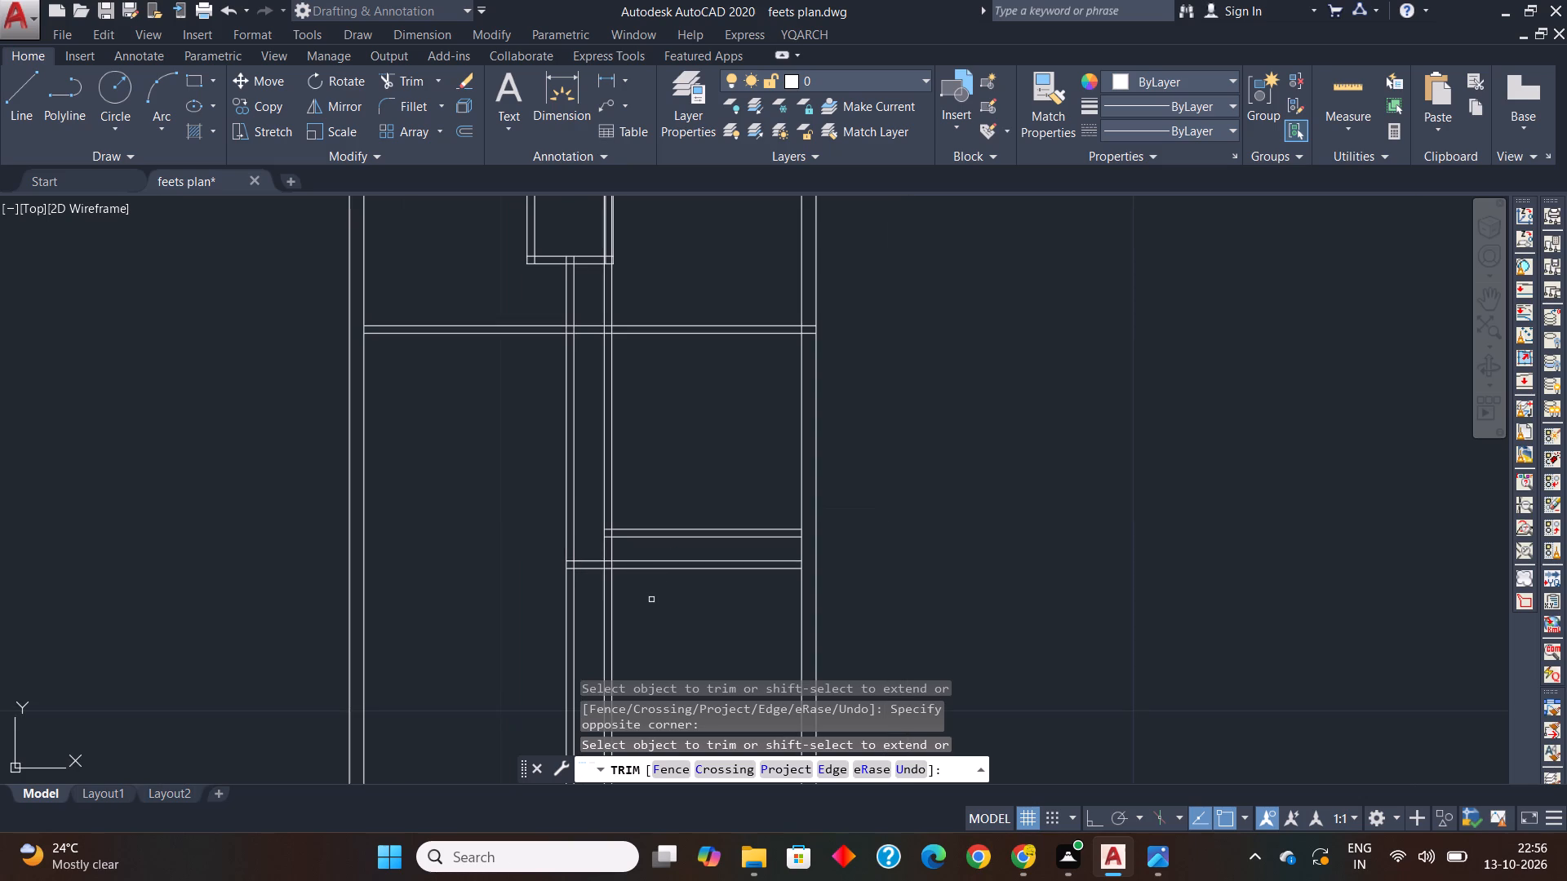
scroll(651, 601, "up", 1)
left_click(1159, 853)
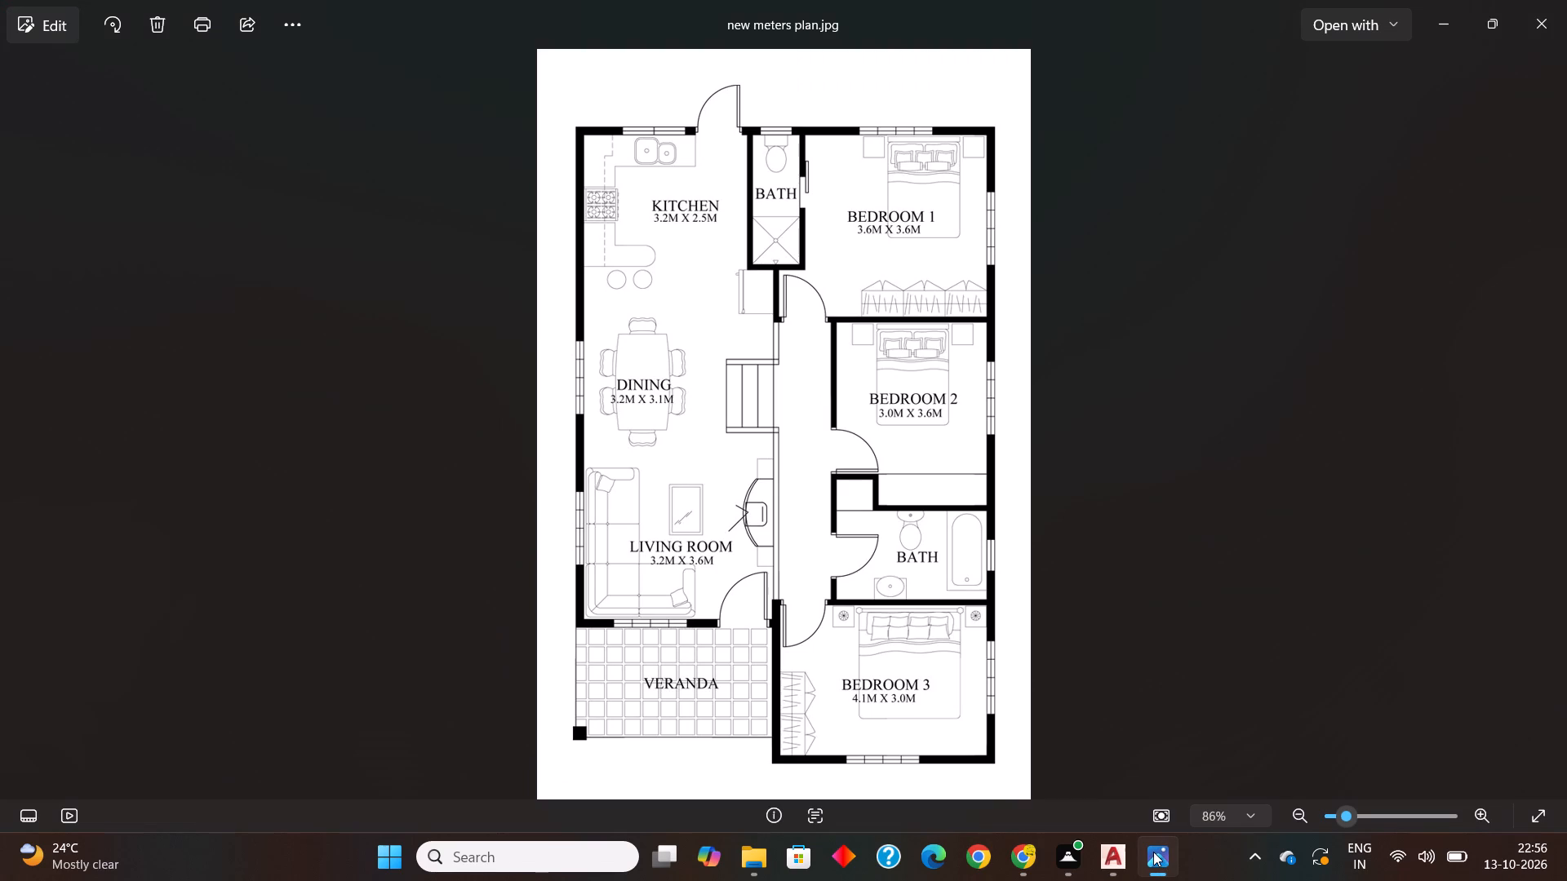
left_click(1109, 851)
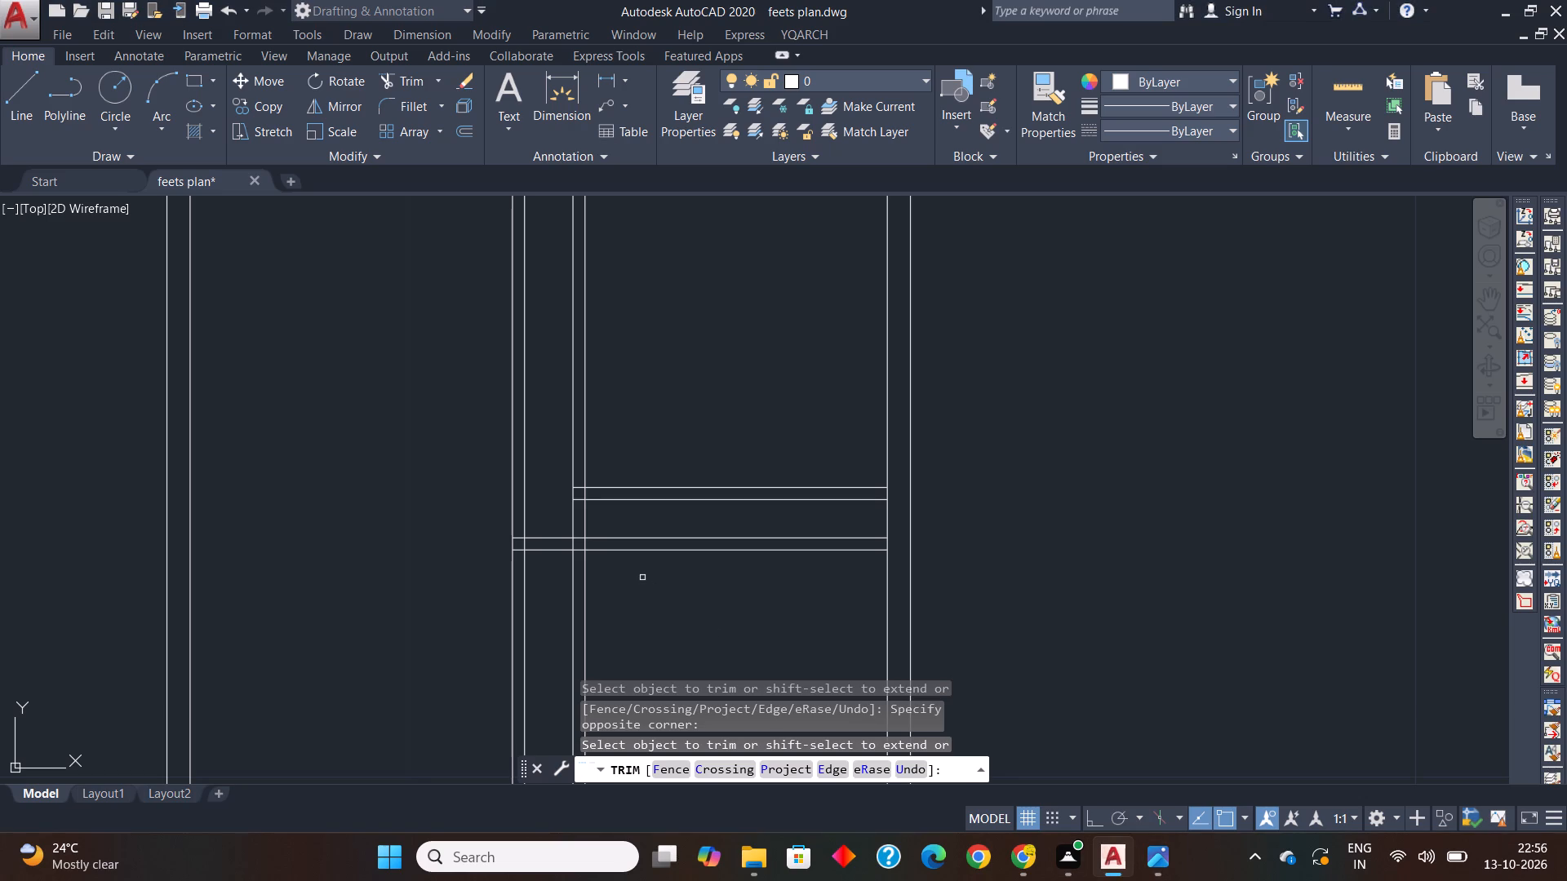
key("space")
key("Escape")
key("Escape")
key("Escape")
Offset the bedroom 2 side wall's inner line 0.5 m into the room.
type("of")
key("space")
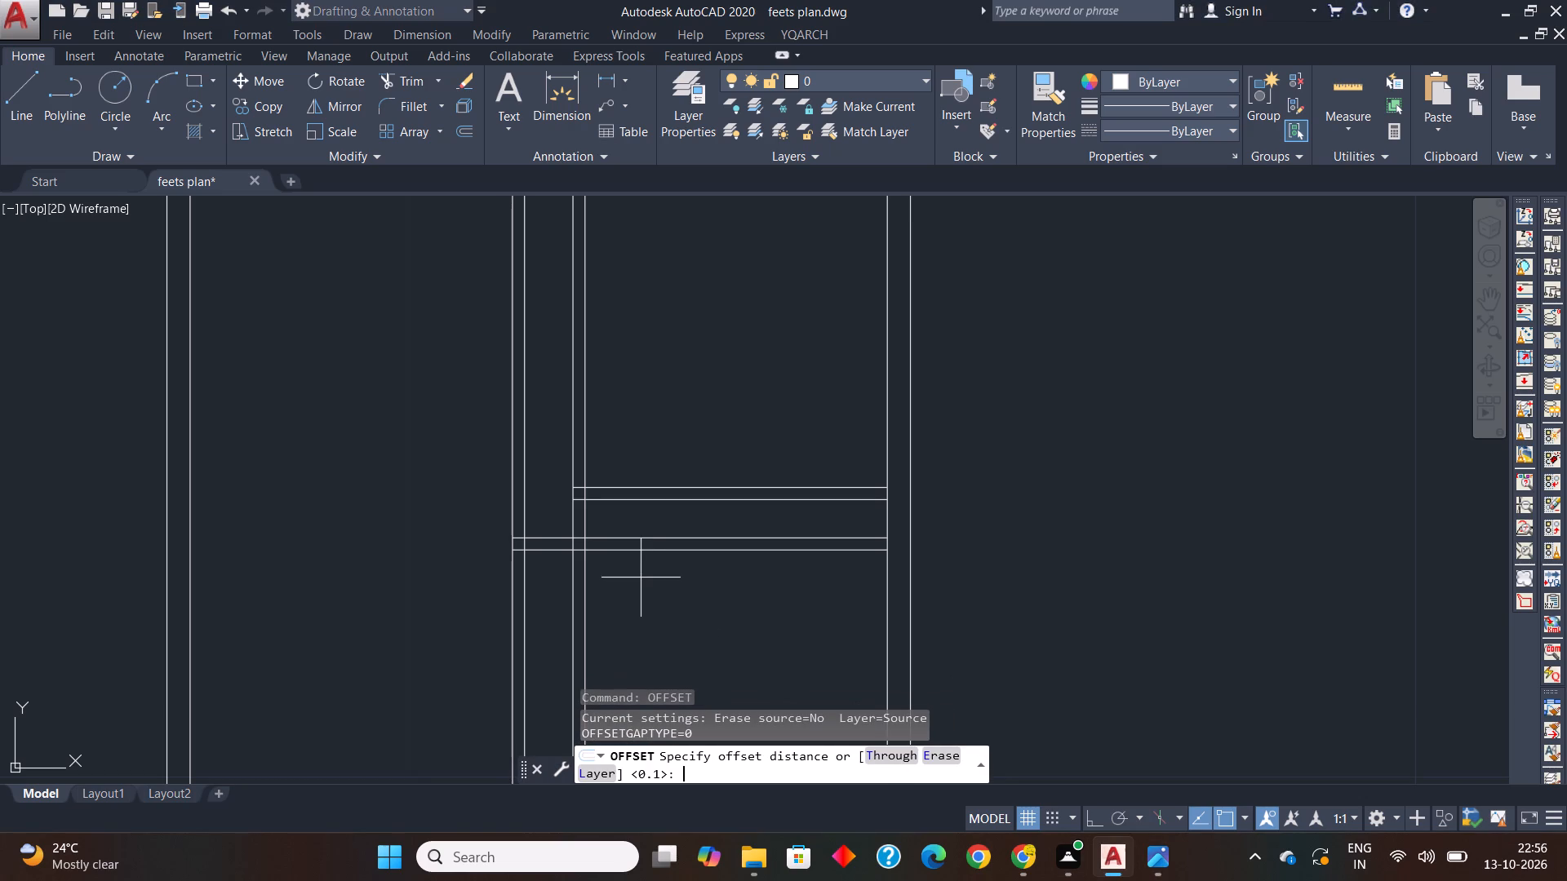
type("0.5")
key("Return")
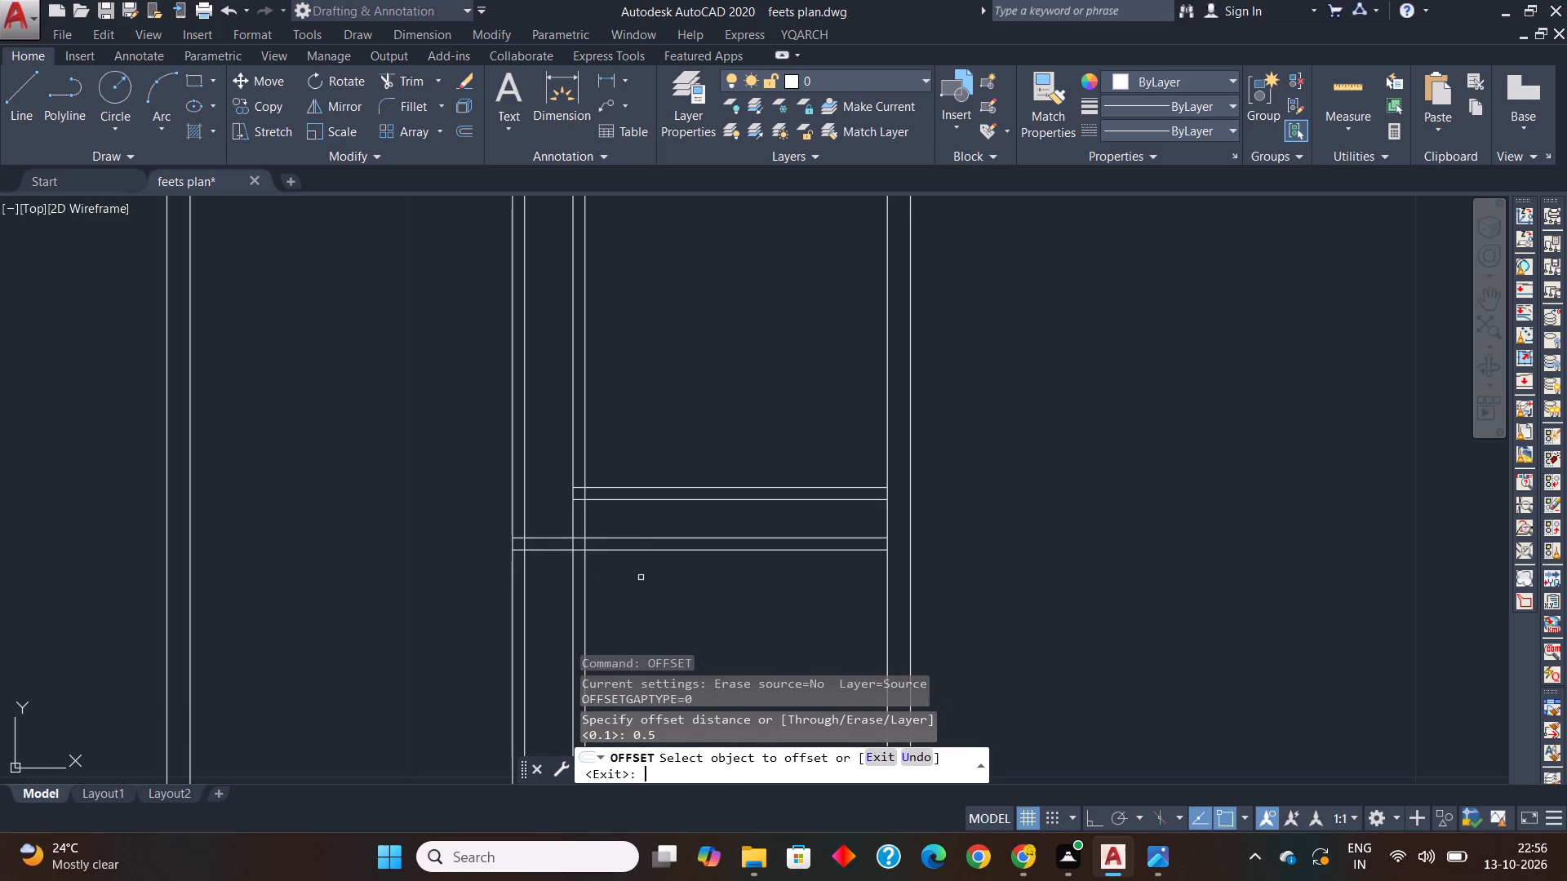
left_click(584, 521)
left_click(679, 515)
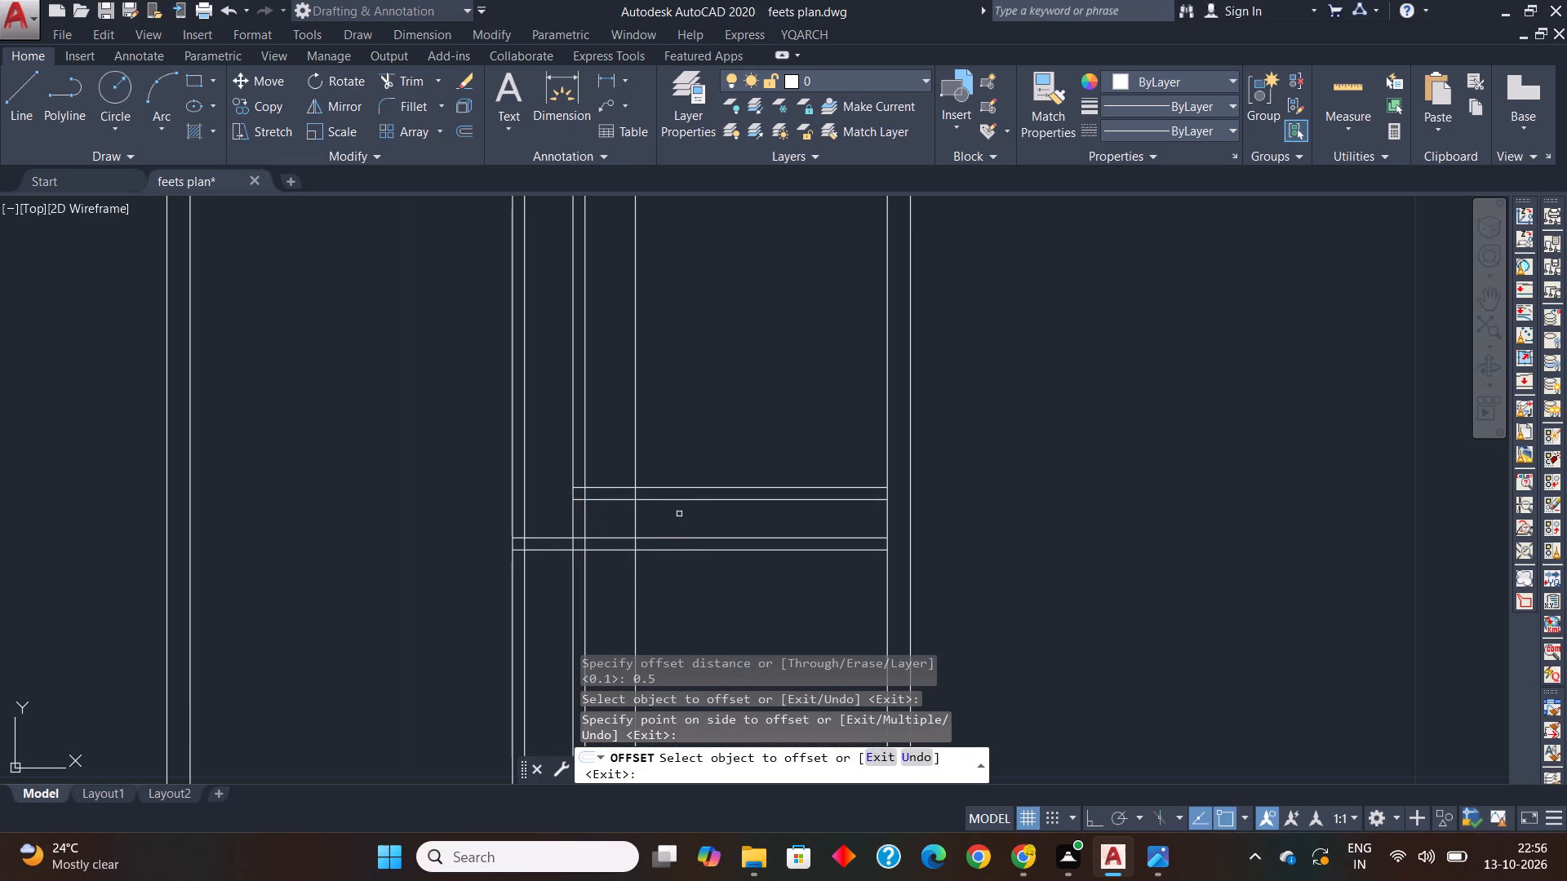
Offset the new vertical line 0.12 m toward the right outer wall to form a double-line wall.
key("space")
key("space")
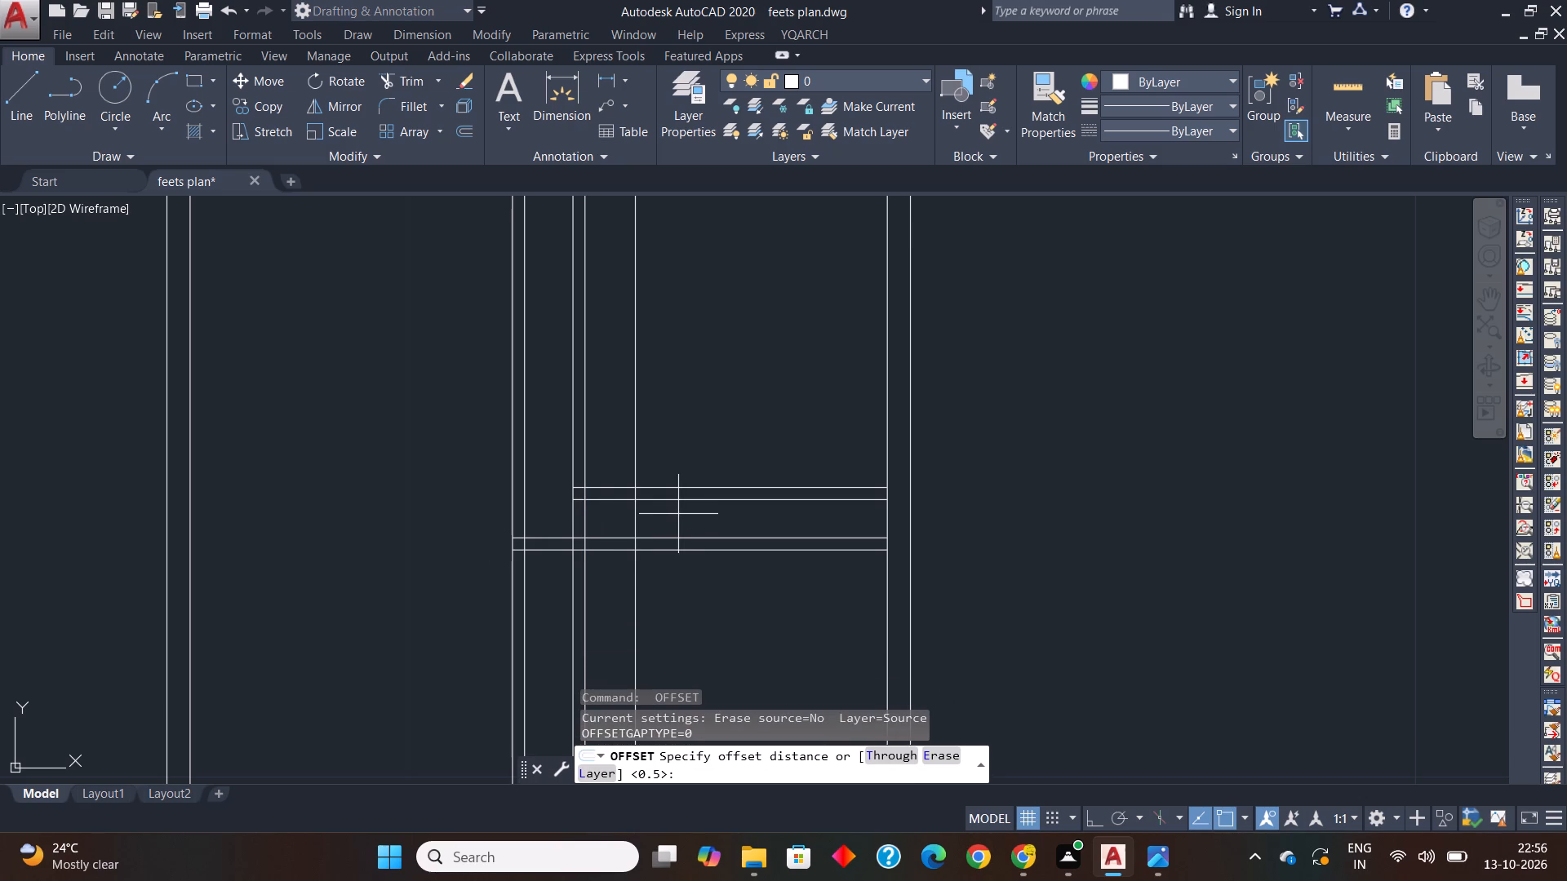
type("0.12")
key("Return")
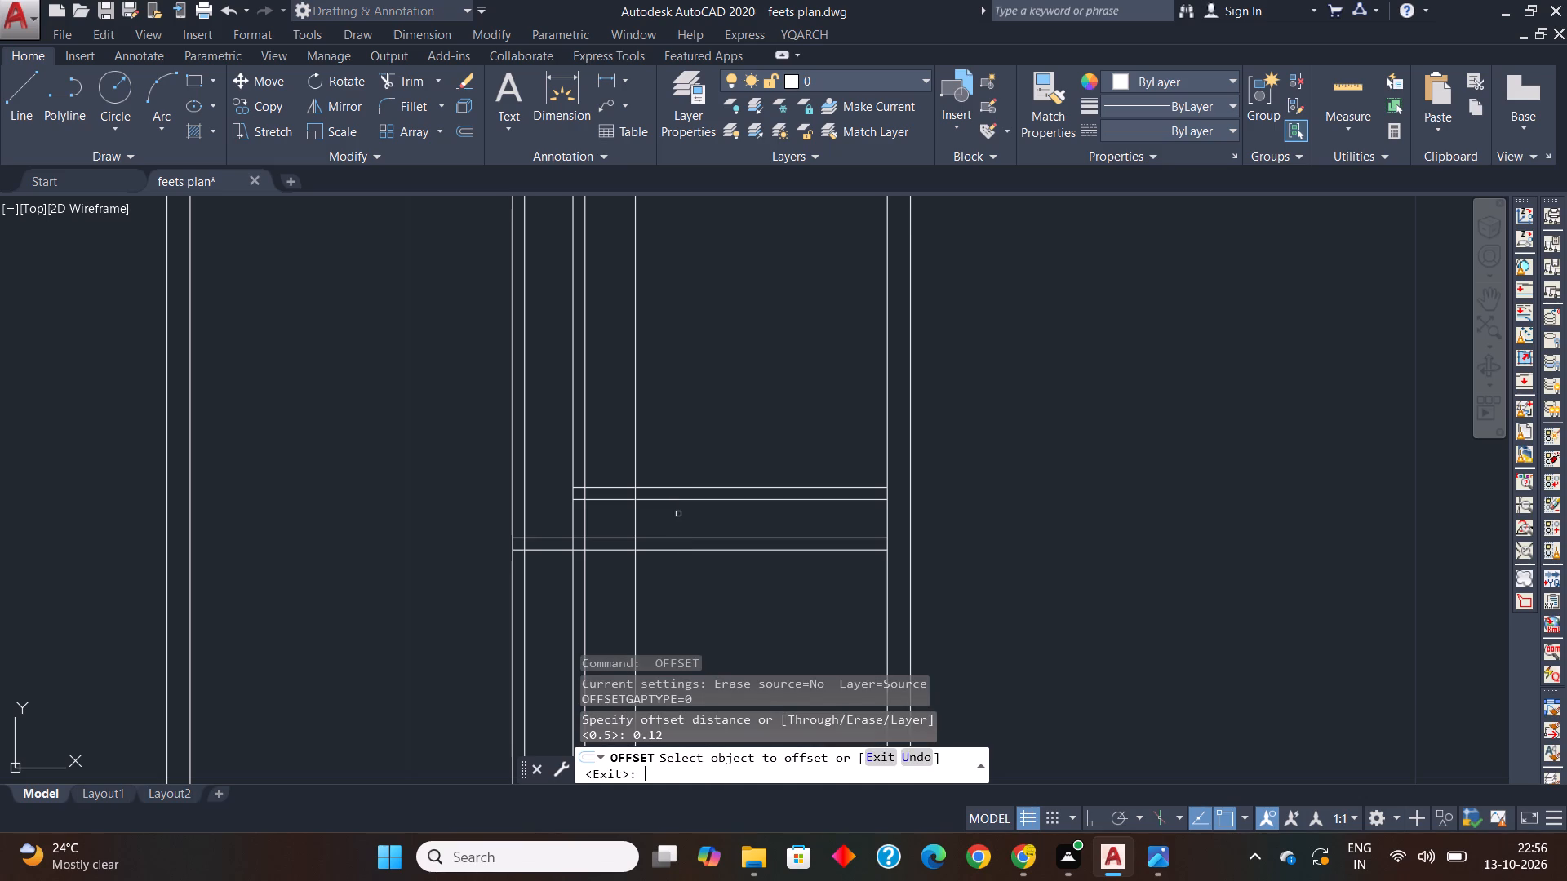
left_click(634, 524)
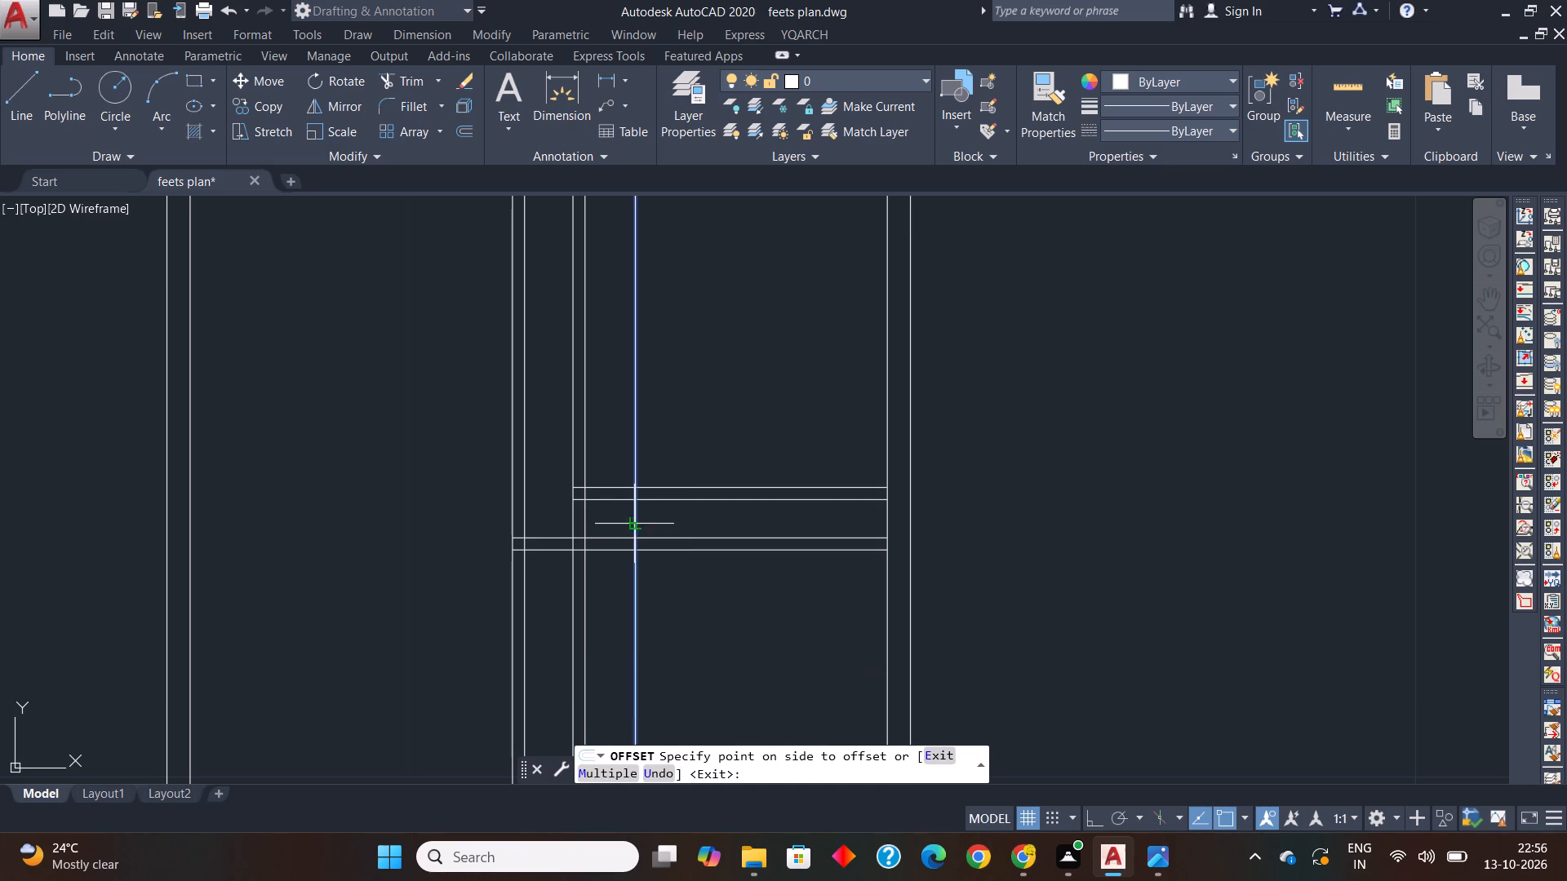
left_click(657, 523)
key("Escape")
key("Escape")
key("Escape")
Trim the new vertical wall's two lines where they cross the top outer wall.
type("tr")
key("space")
key("space")
scroll(662, 461, "down", 2)
middle_click_drag(662, 463, 661, 607)
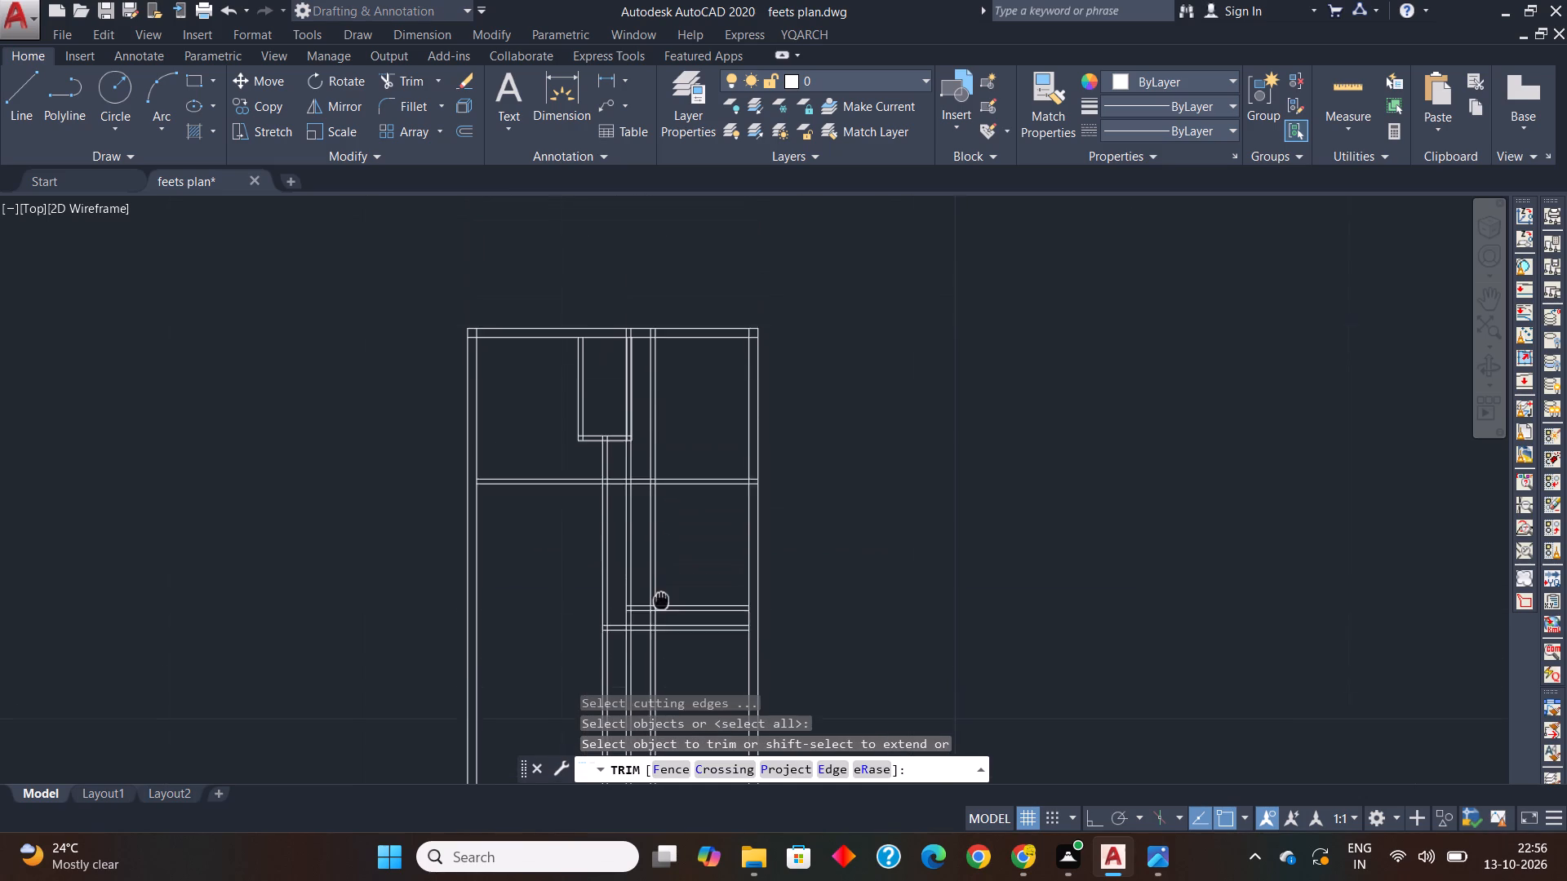
middle_click_drag(661, 607, 660, 605)
scroll(649, 348, "up", 3)
scroll(690, 263, "up", 1)
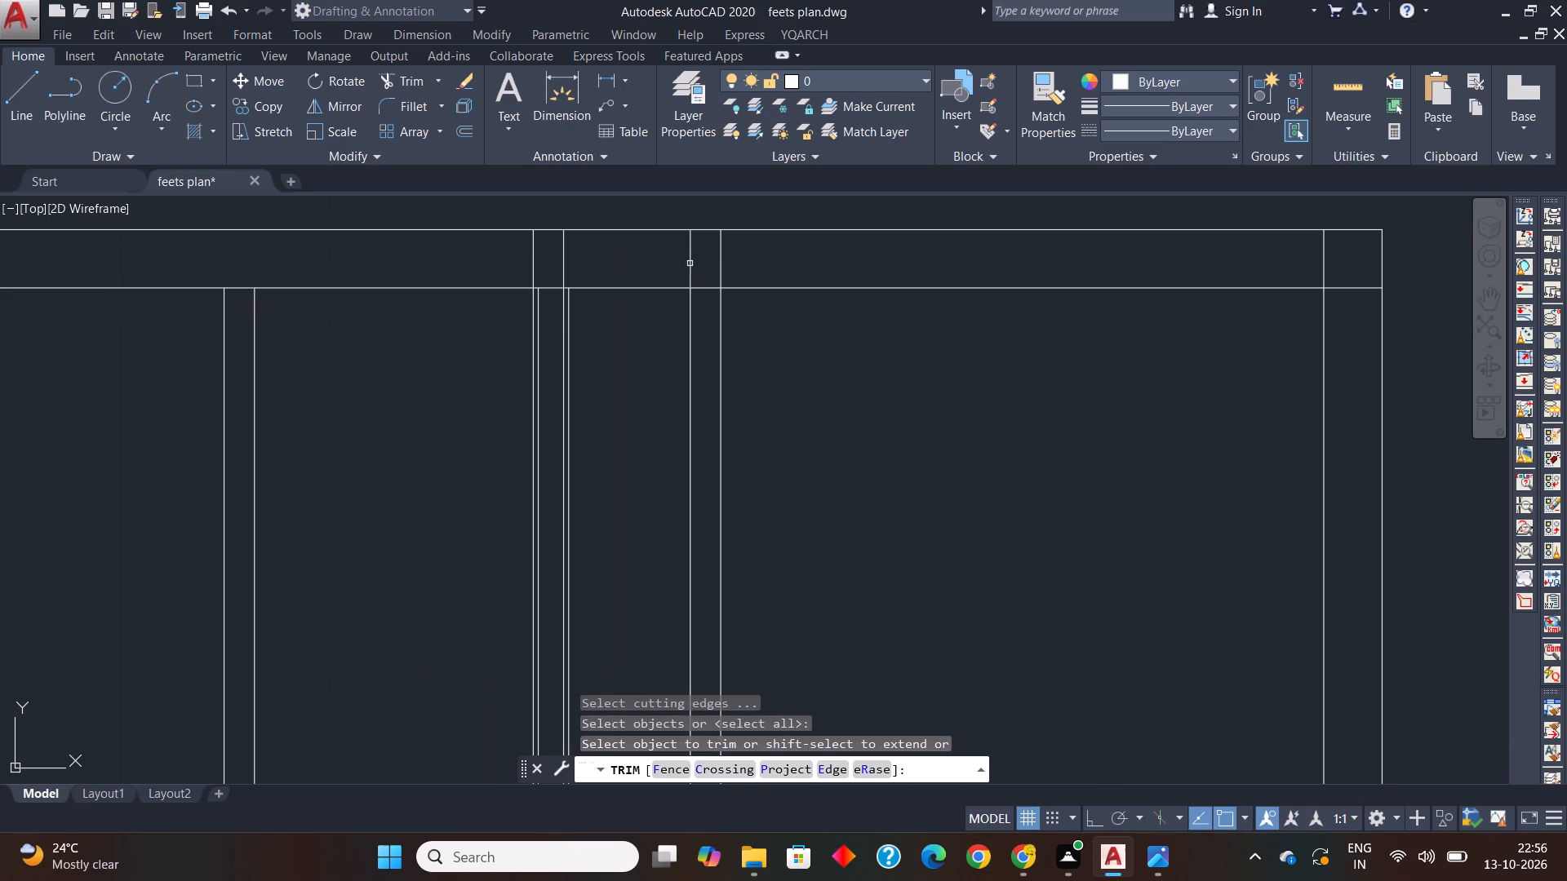
left_click(730, 255)
left_click(676, 264)
scroll(676, 265, "down", 3)
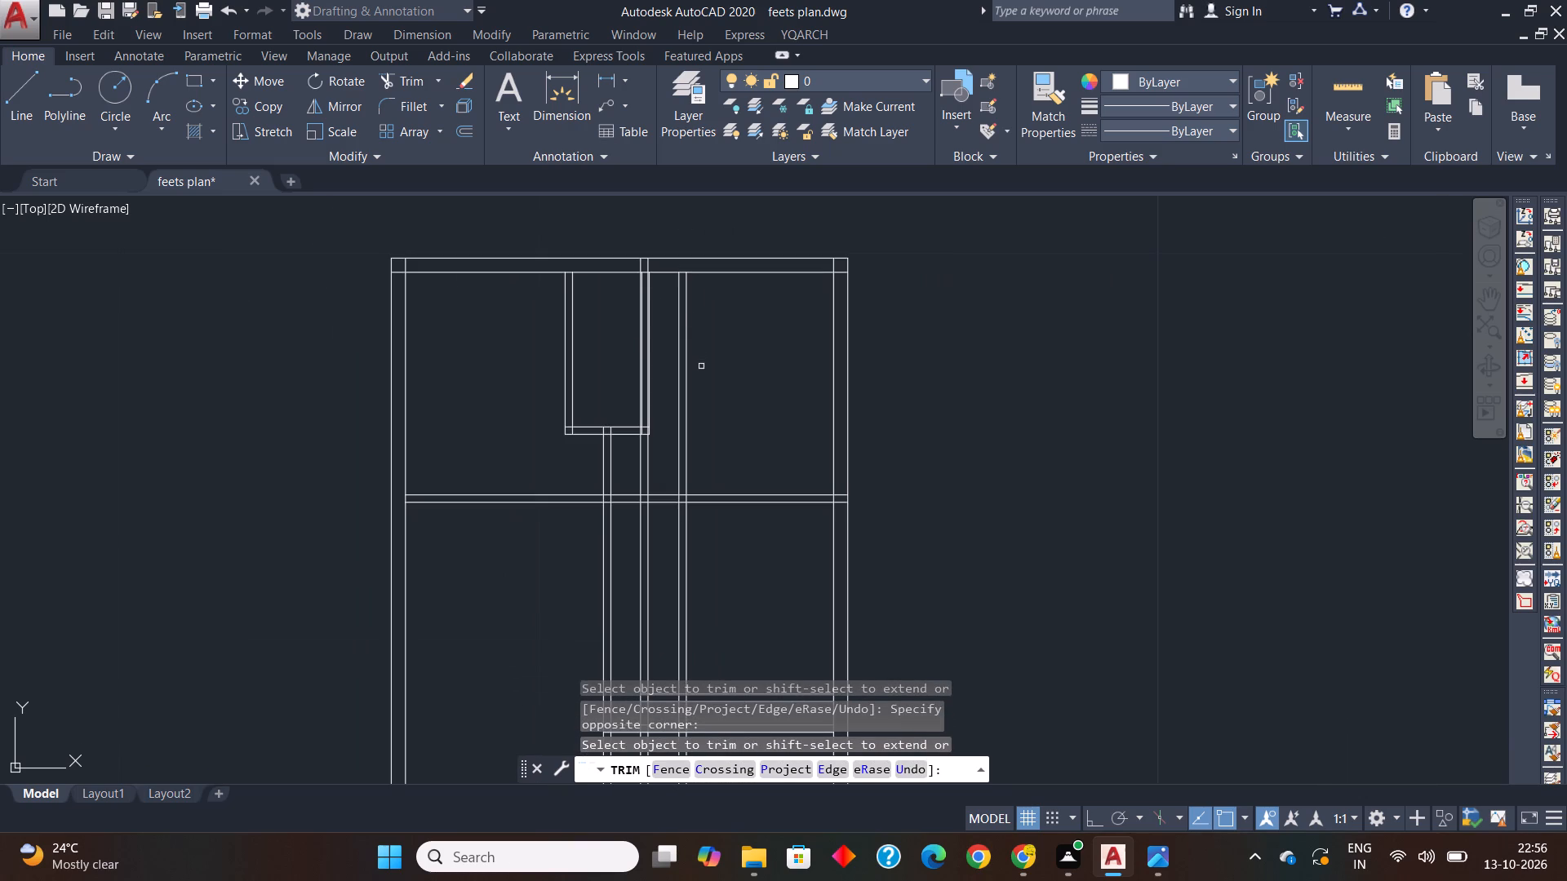
Trim away the new vertical wall's two lines through bedroom 1 and inside the horizontal wall between bedrooms 1 and 2.
left_click(699, 394)
left_click(664, 439)
middle_click_drag(672, 479, 668, 331)
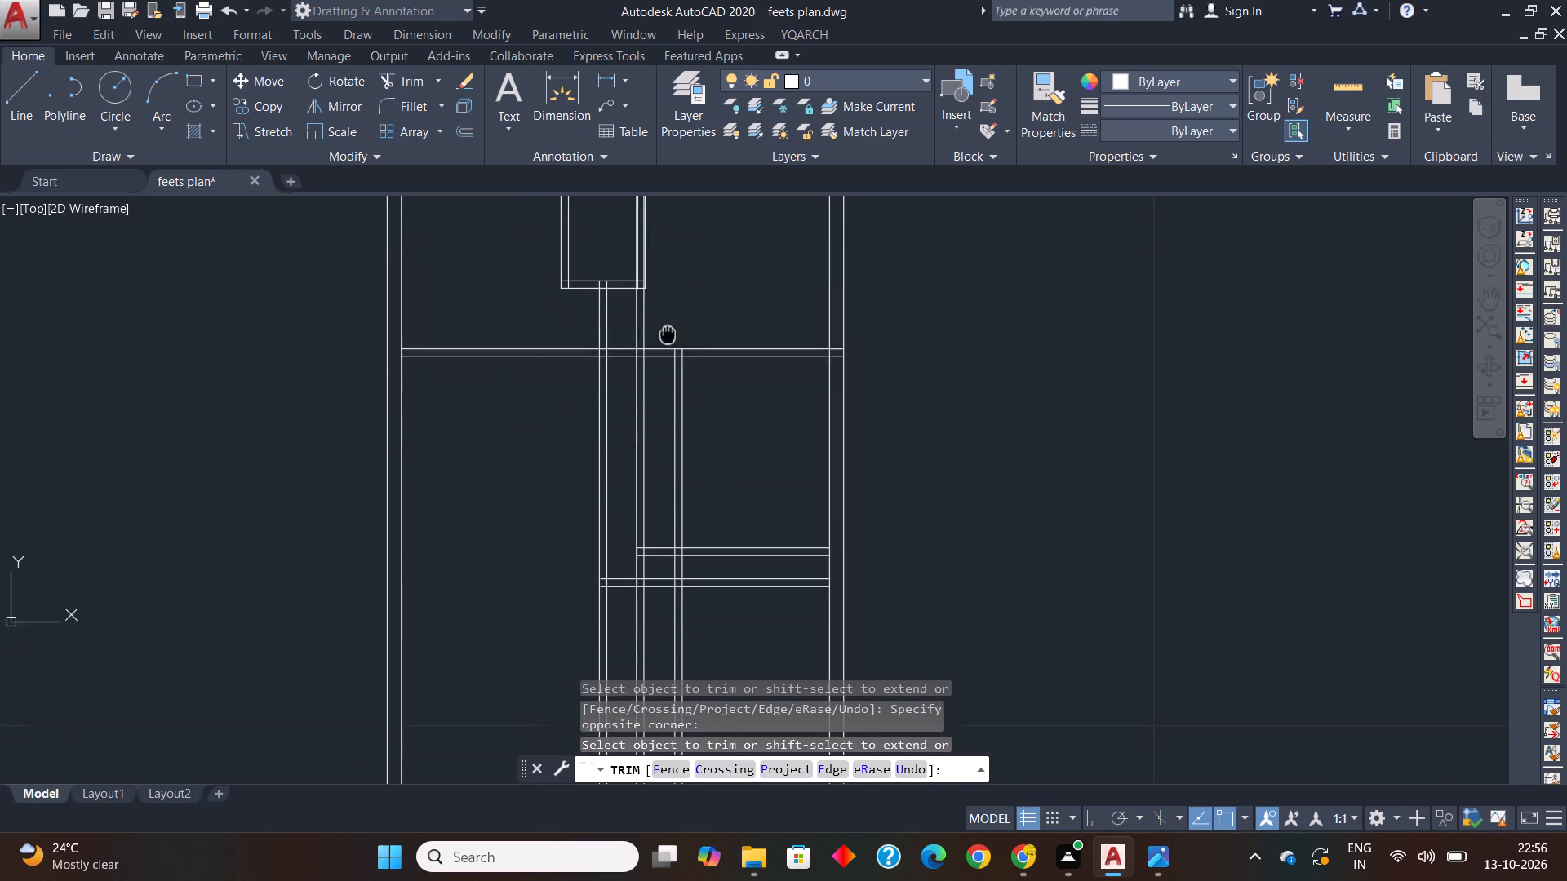
middle_click_drag(668, 331, 668, 330)
scroll(673, 358, "up", 4)
left_click(695, 331)
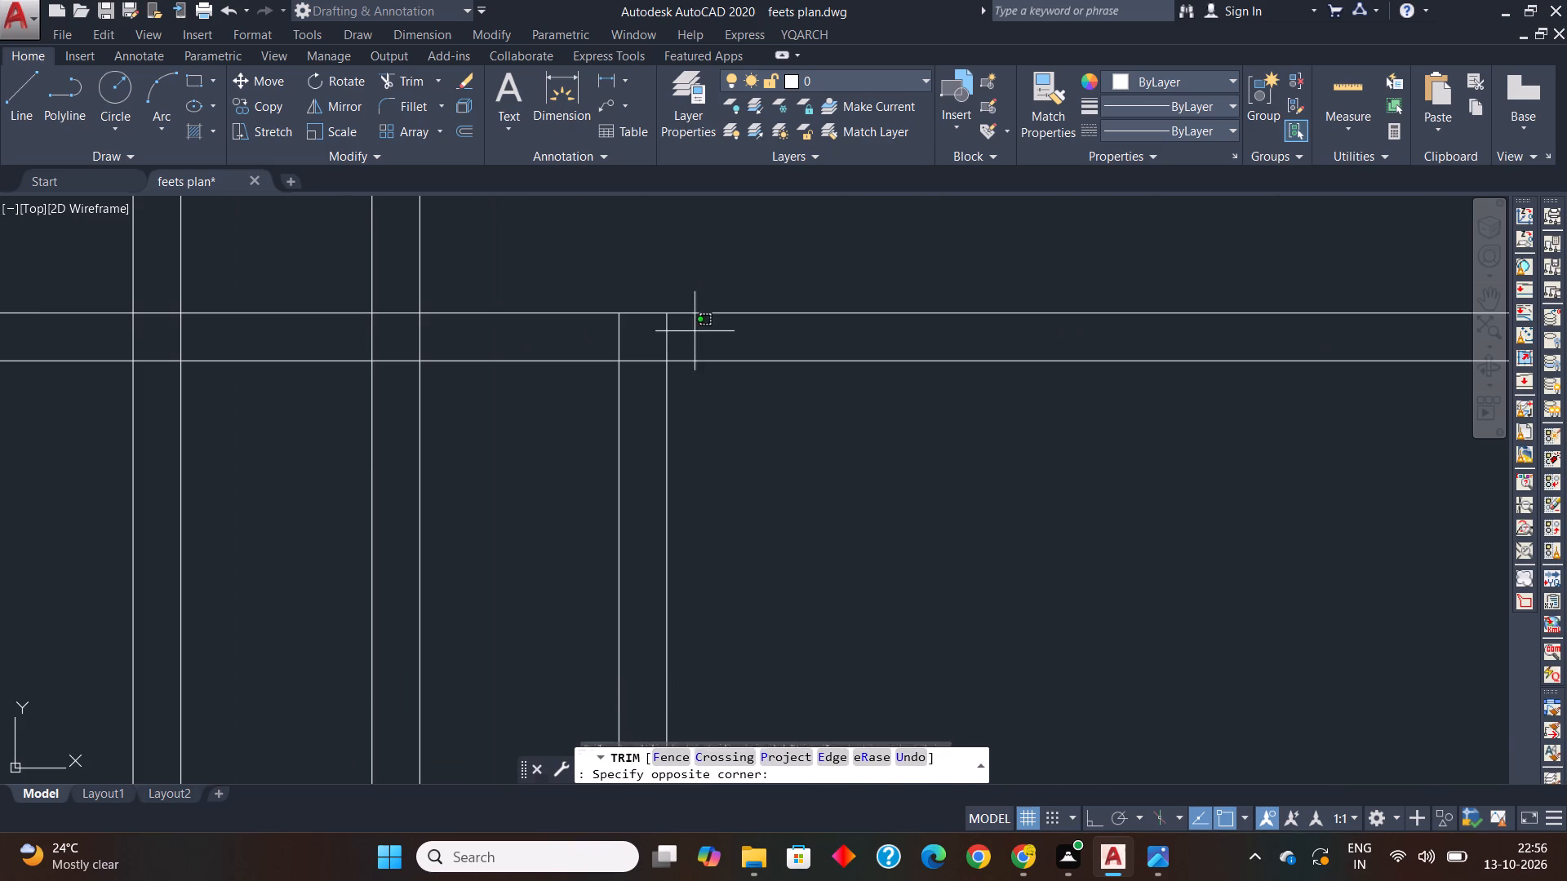
left_click(584, 343)
Trim the new vertical wall's lines through bedroom 2 and below the lower horizontal wall, leaving only the short part between the two close walls.
scroll(668, 263, "down", 3)
left_click(695, 392)
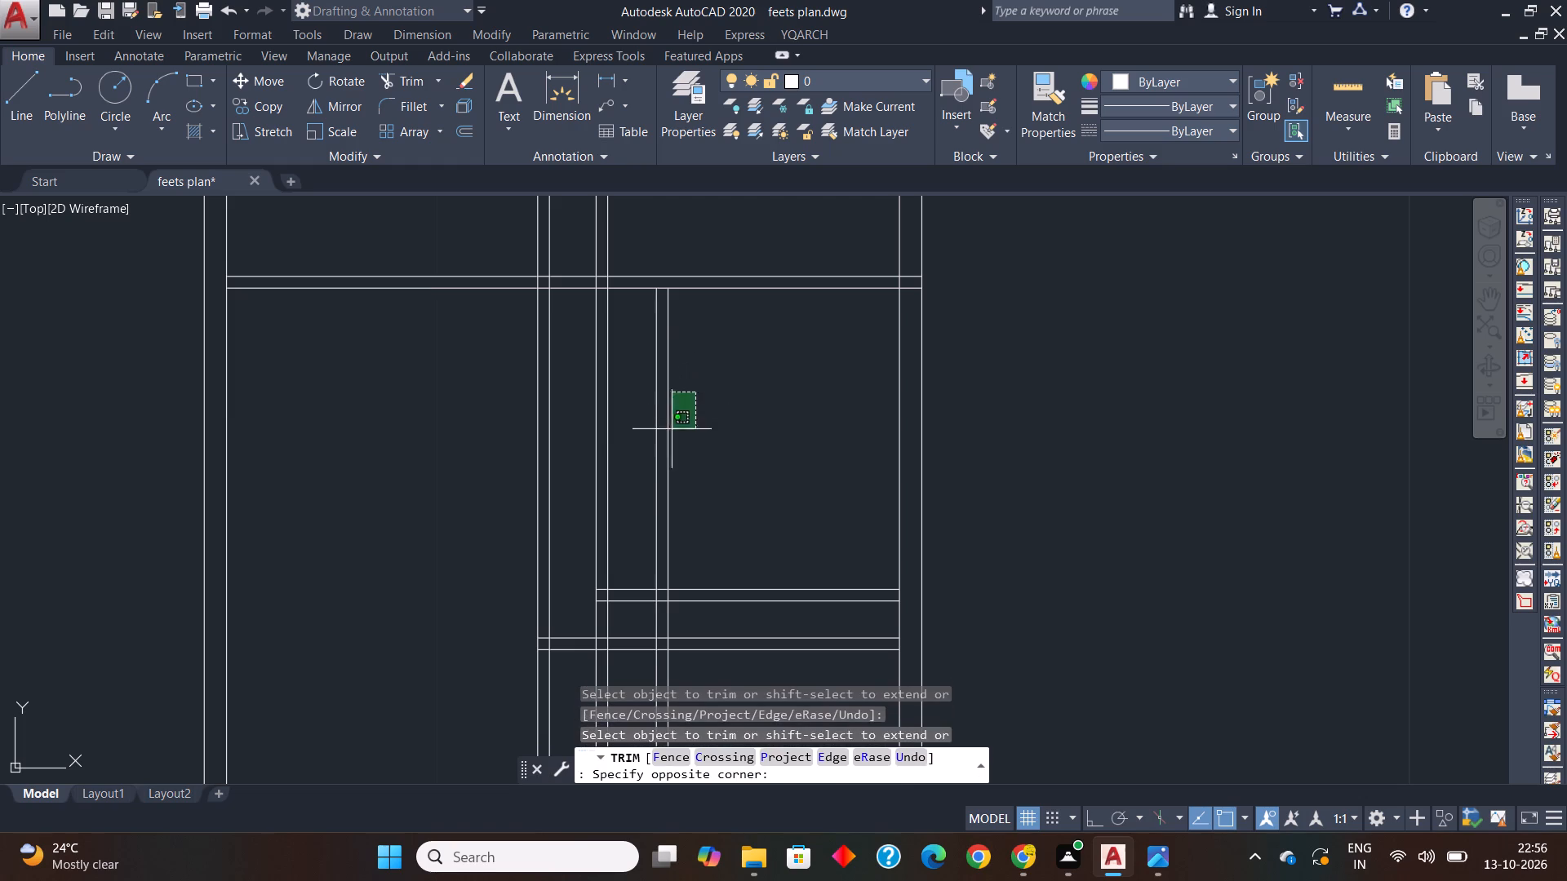
left_click(656, 452)
scroll(658, 456, "down", 1)
middle_click_drag(658, 456, 653, 330)
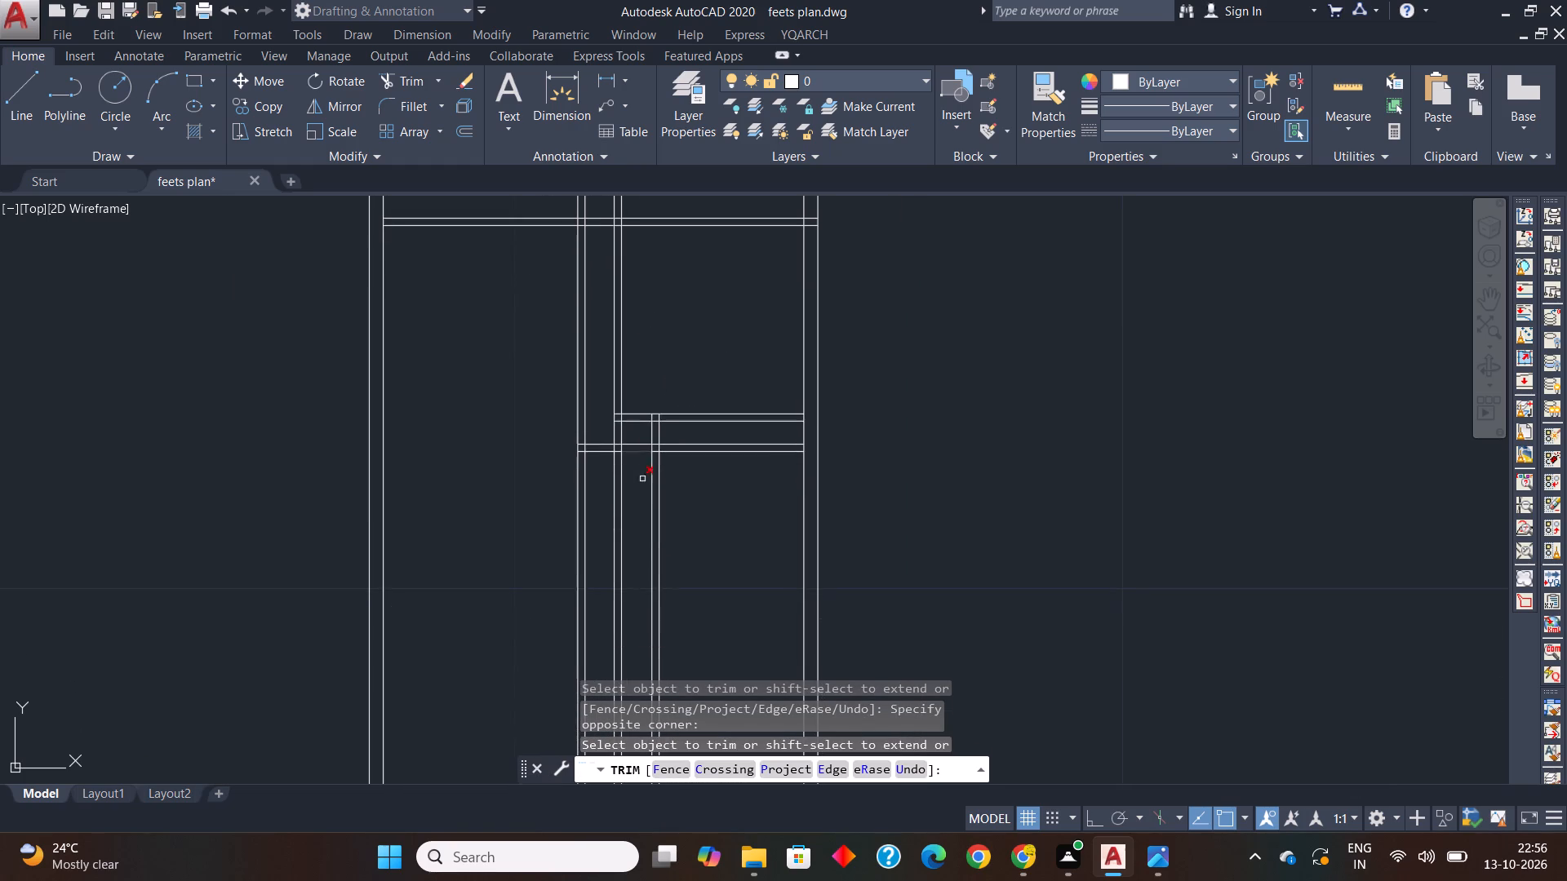
middle_click_drag(650, 552, 653, 437)
left_click(698, 435)
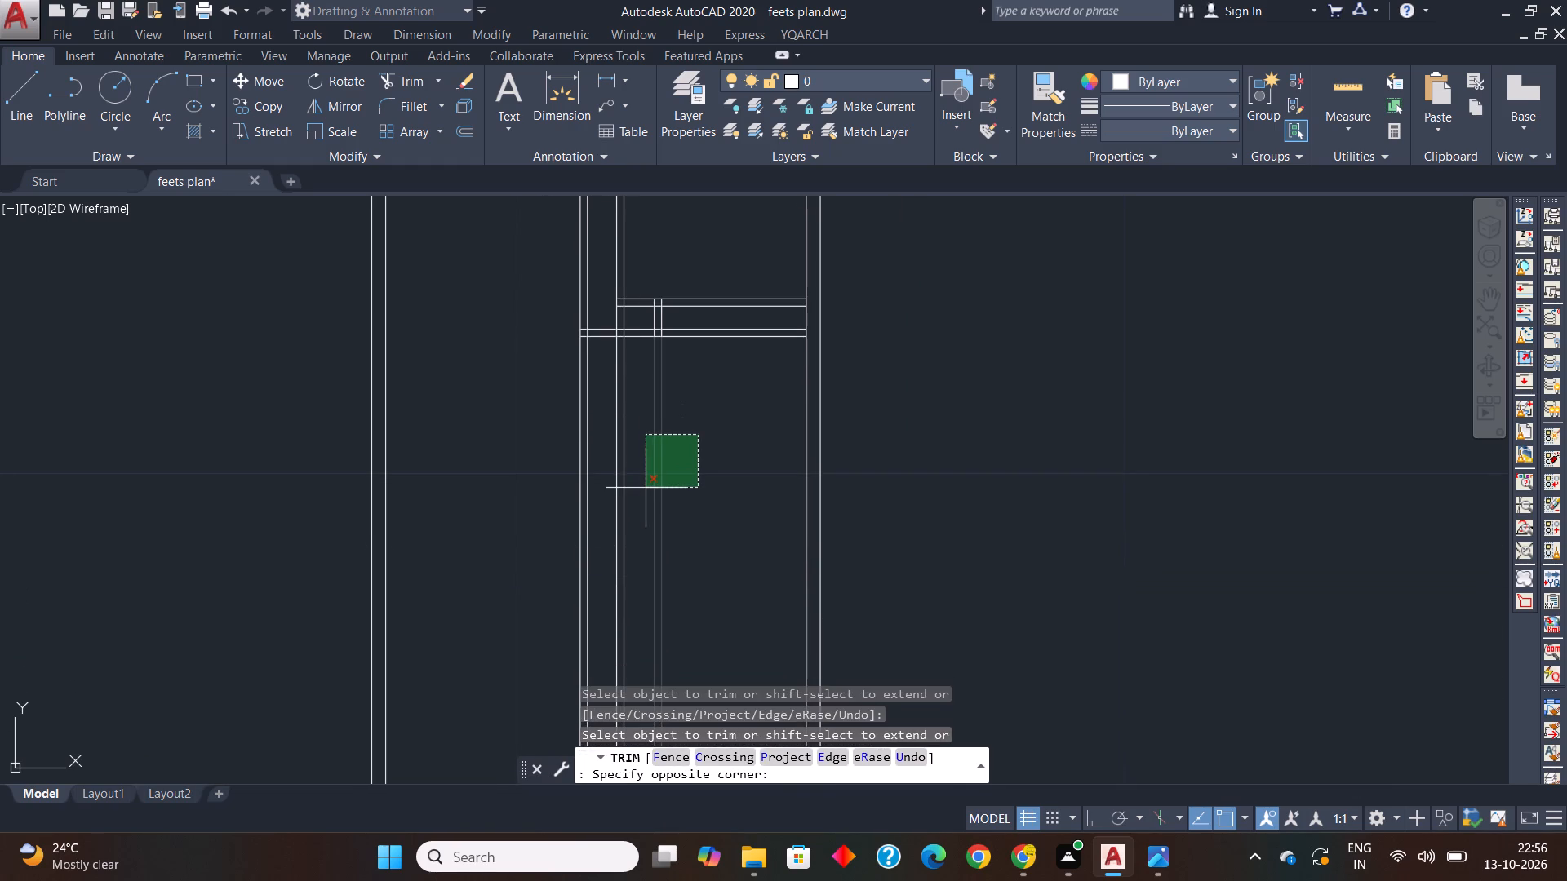
left_click(646, 488)
Trim the upper of the two close horizontal walls from the short vertical wall to the right outer wall.
scroll(700, 289, "up", 2)
left_click(749, 281)
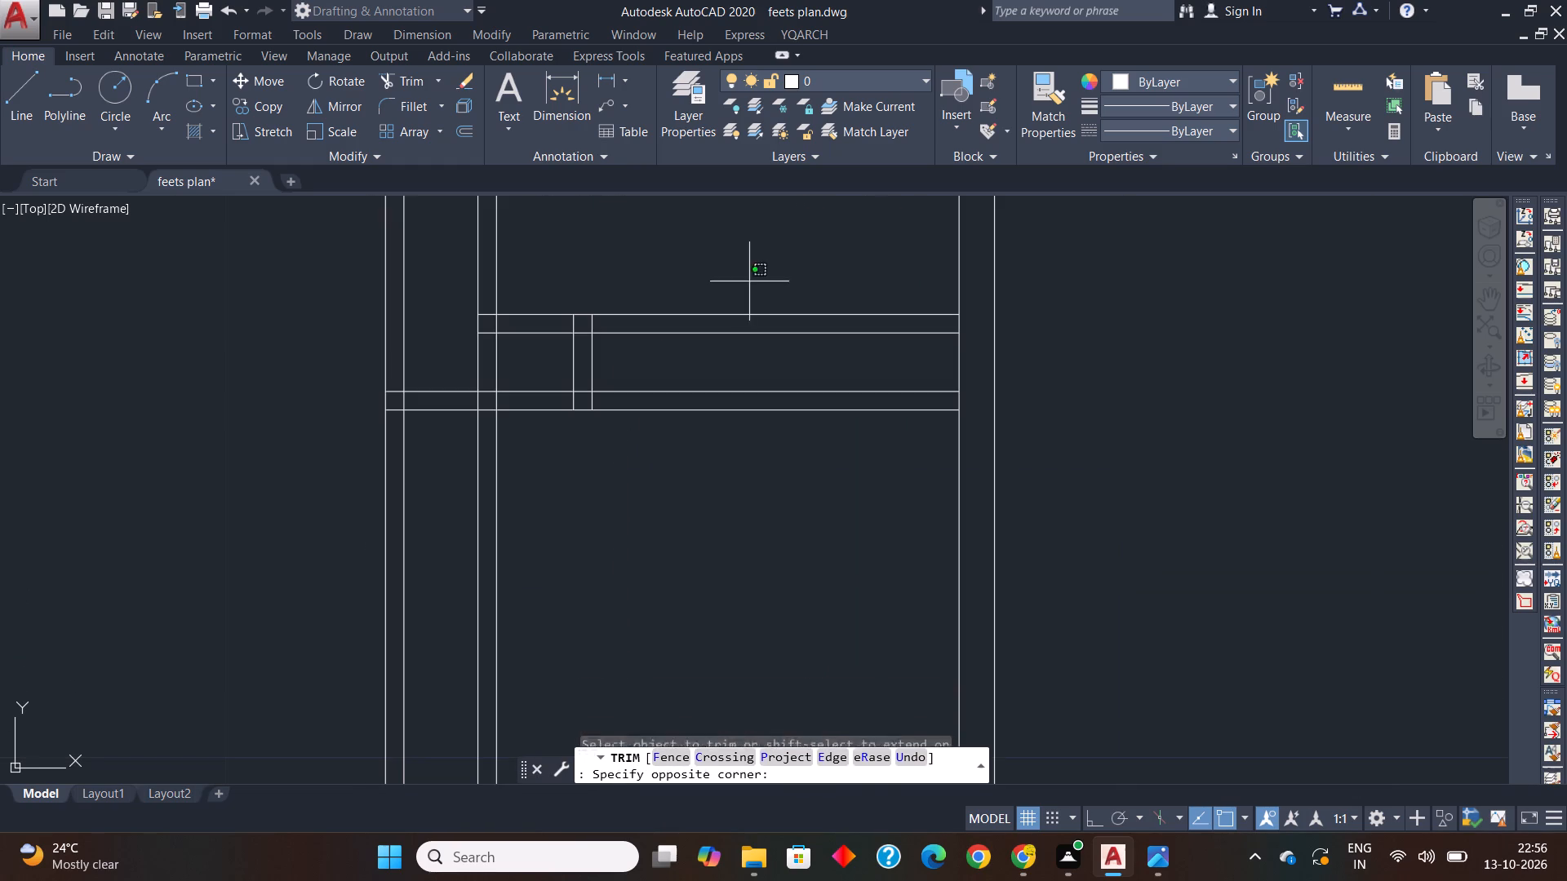
left_click(686, 365)
Trim the overlapping lines at the short vertical wall's upper corner and at its junction with the lower horizontal wall.
middle_click_drag(519, 367, 570, 439)
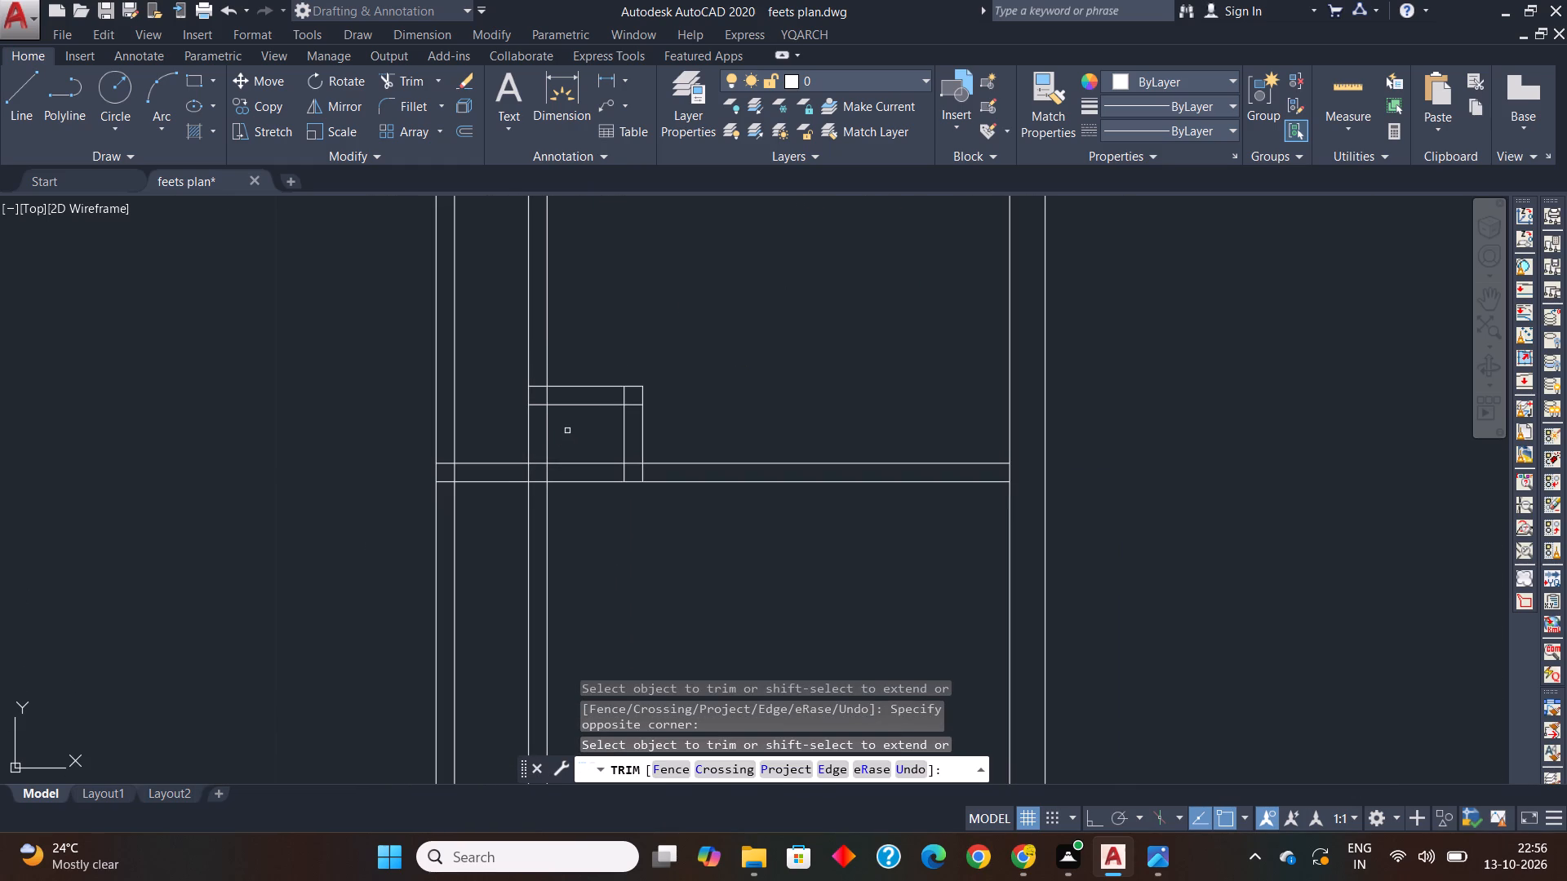
scroll(567, 431, "down", 1)
scroll(529, 436, "up", 2)
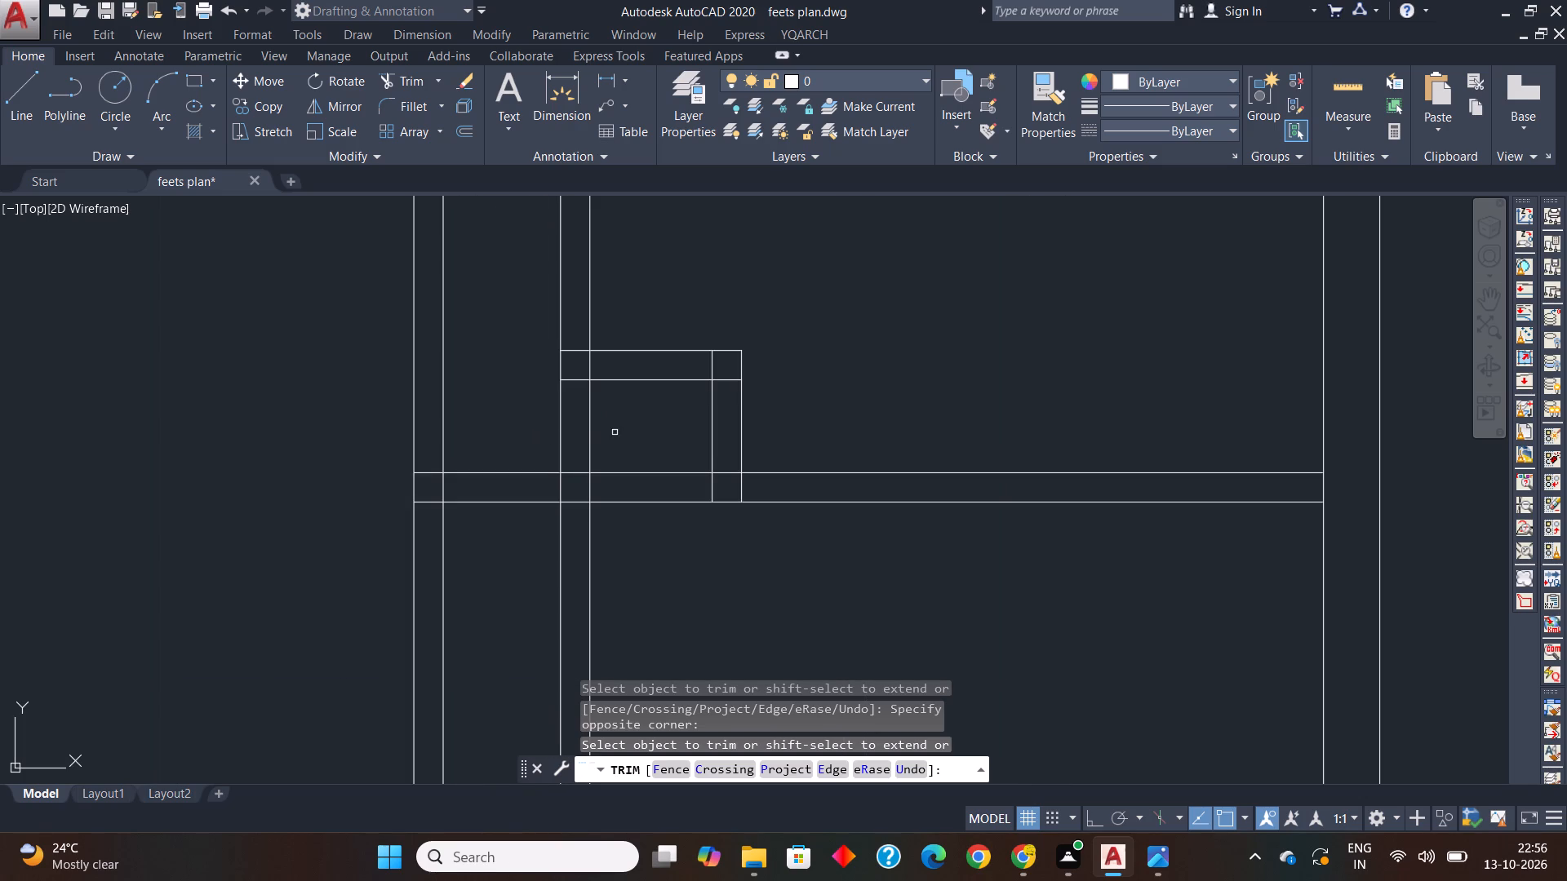
left_click(722, 380)
scroll(721, 471, "up", 1)
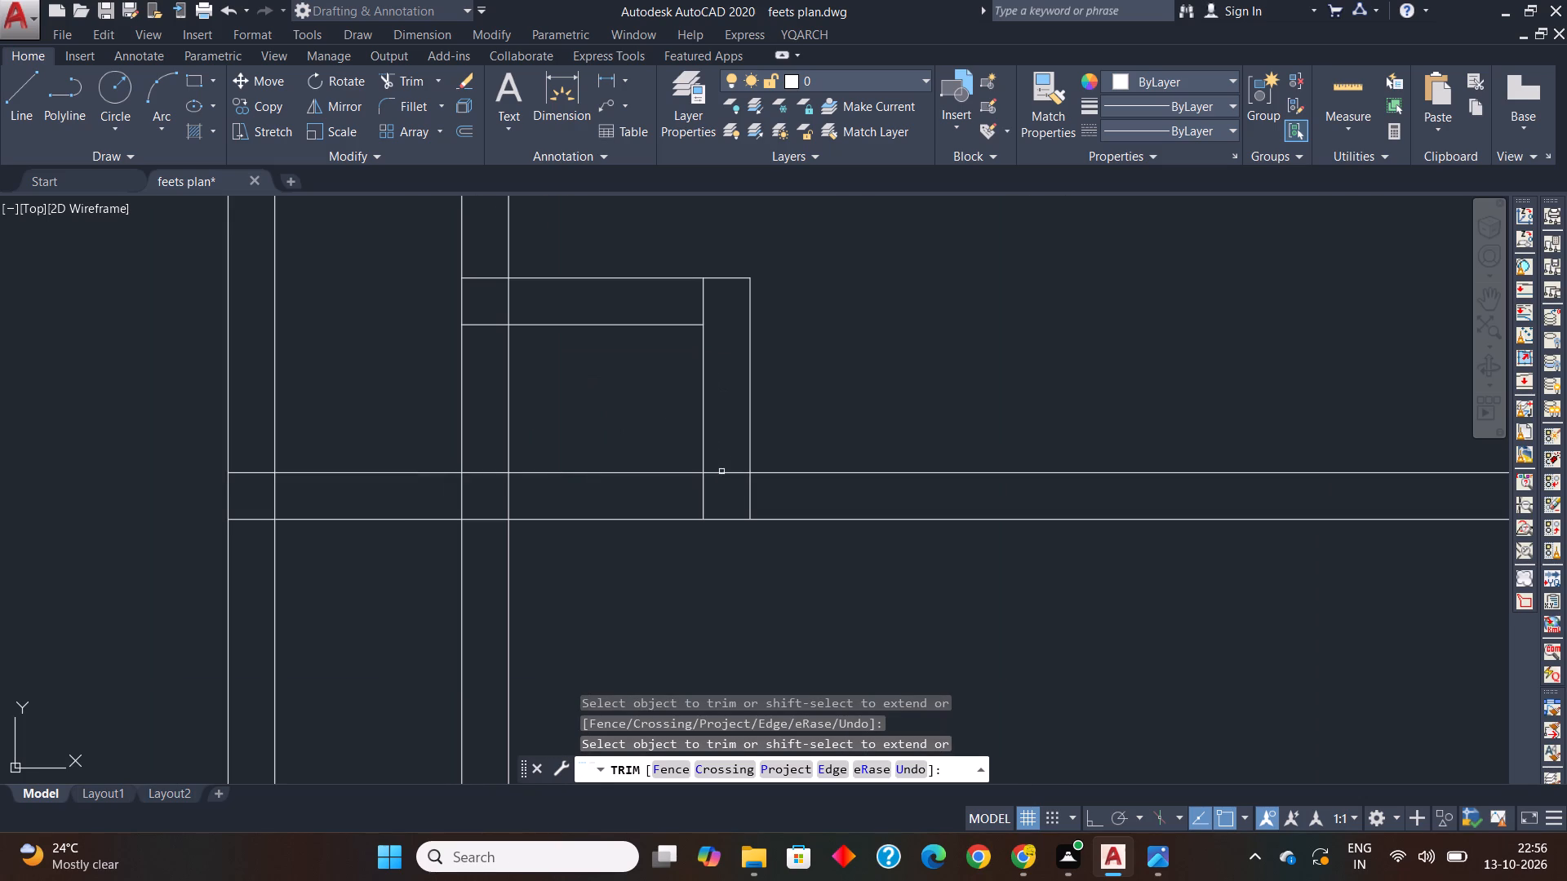
left_click(721, 471)
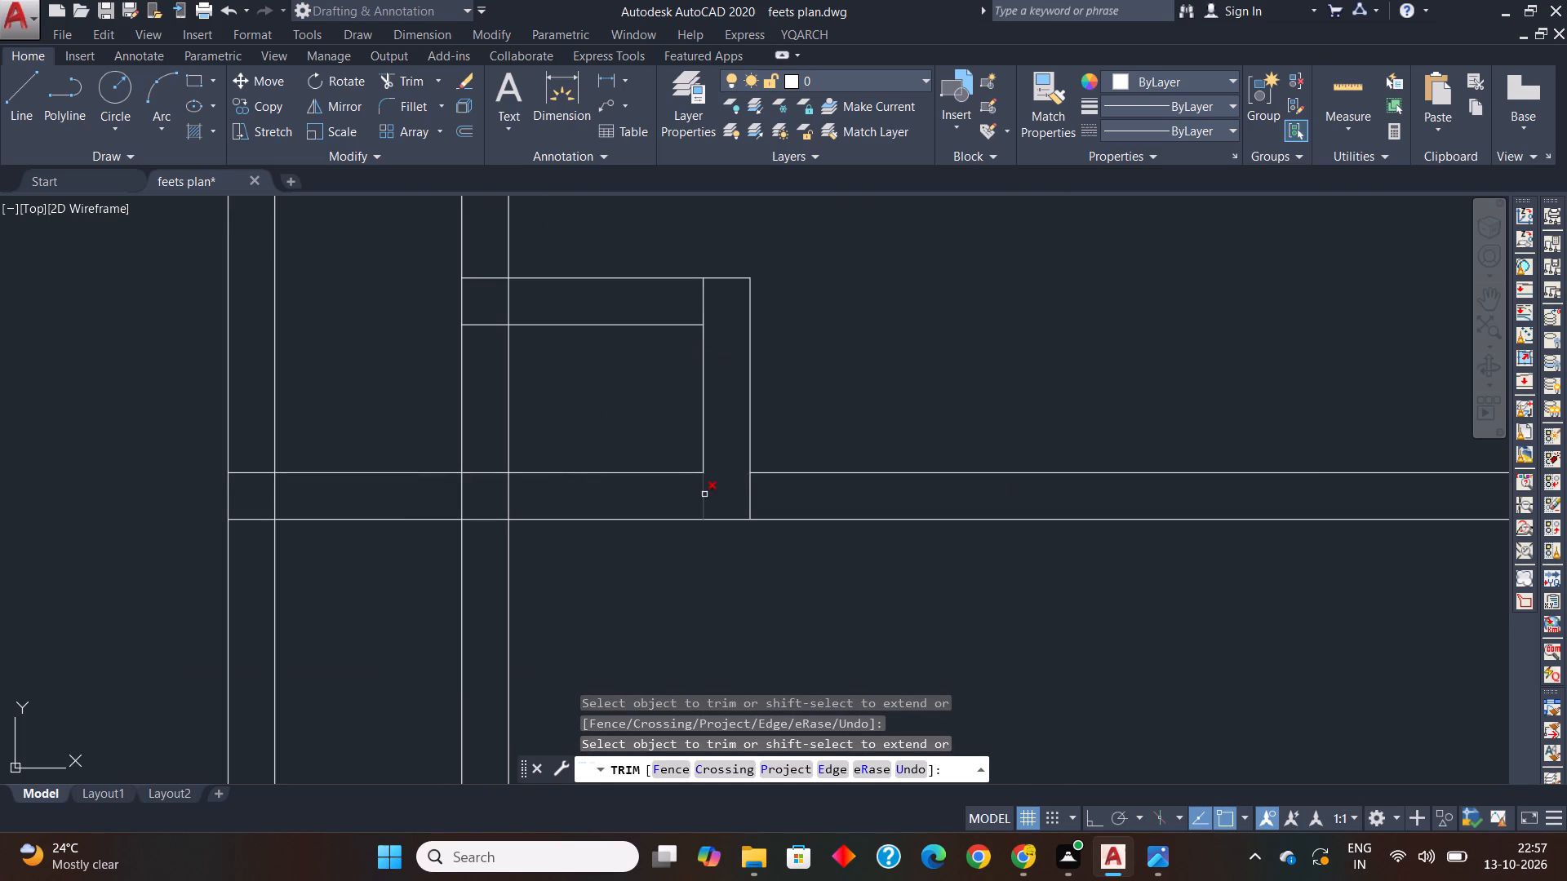
left_click(704, 494)
left_click(749, 495)
left_click_drag(704, 306, 696, 305)
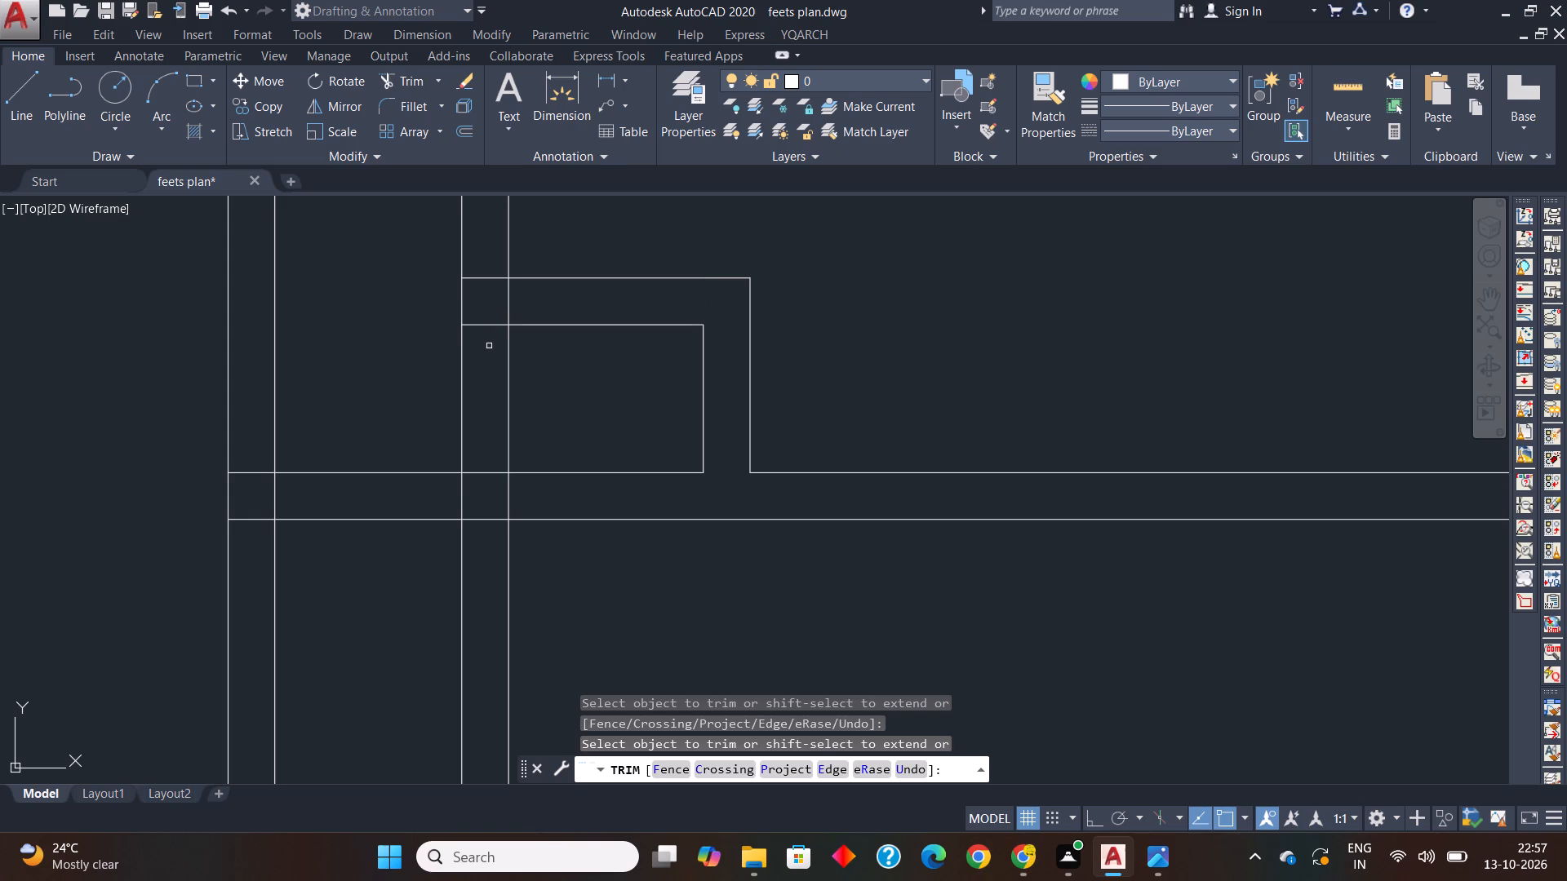
Trim the lines crossing where the recess's upper wall meets the bedroom 2 side wall to open the junction.
left_click(488, 346)
left_click(477, 268)
left_click(513, 303)
left_click(499, 308)
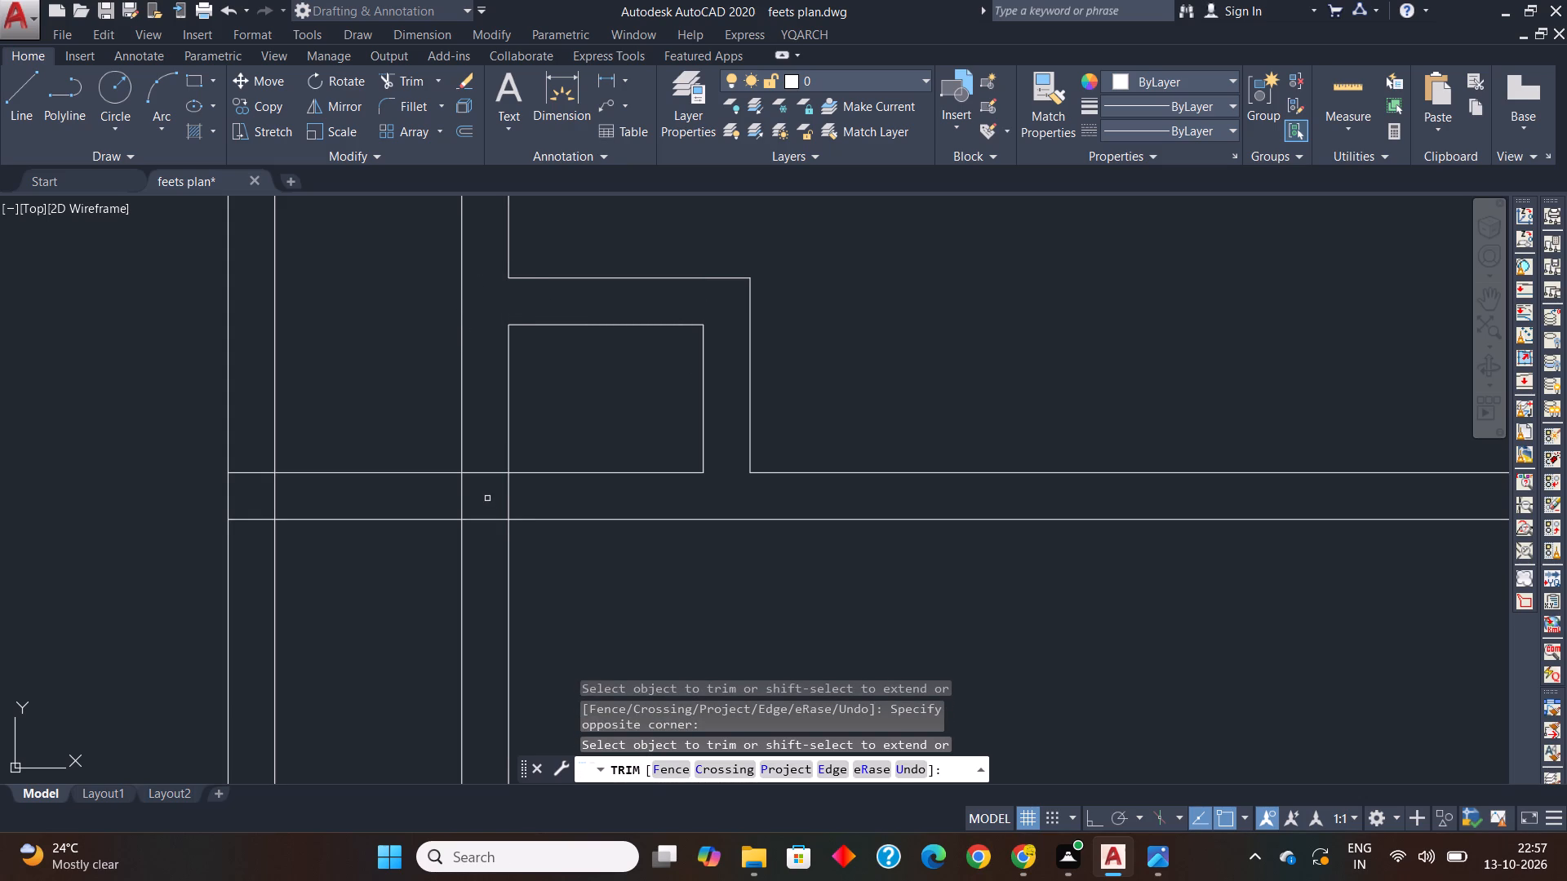
Compare the drawn recess and surrounding walls between bedroom 2 and the lower bath with the "new meters plan" image.
scroll(487, 495, "down", 4)
middle_click_drag(549, 480, 570, 525)
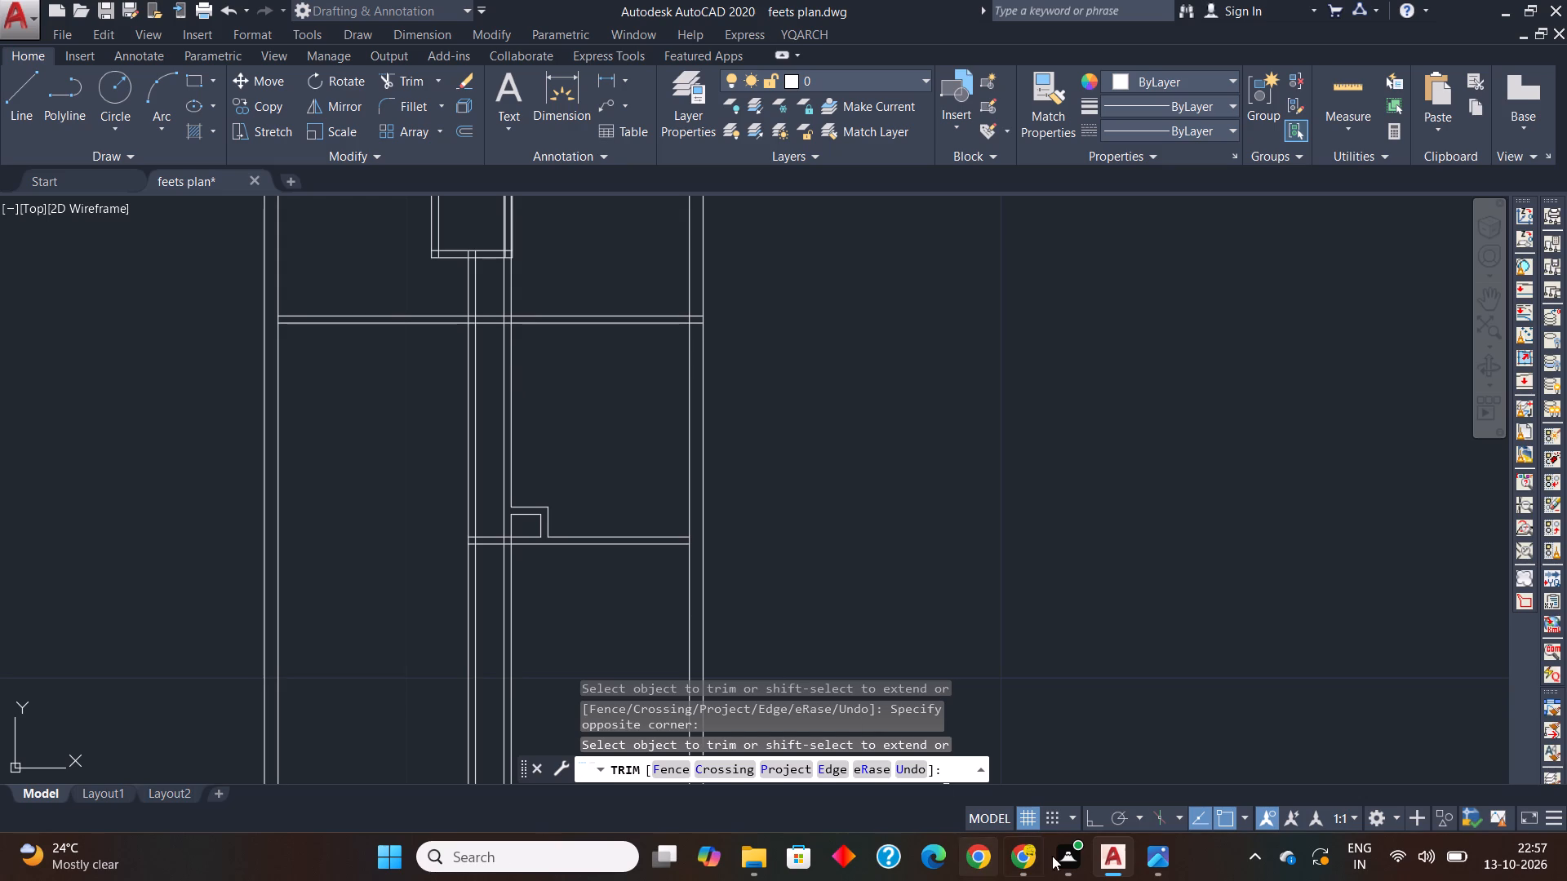
left_click(1157, 863)
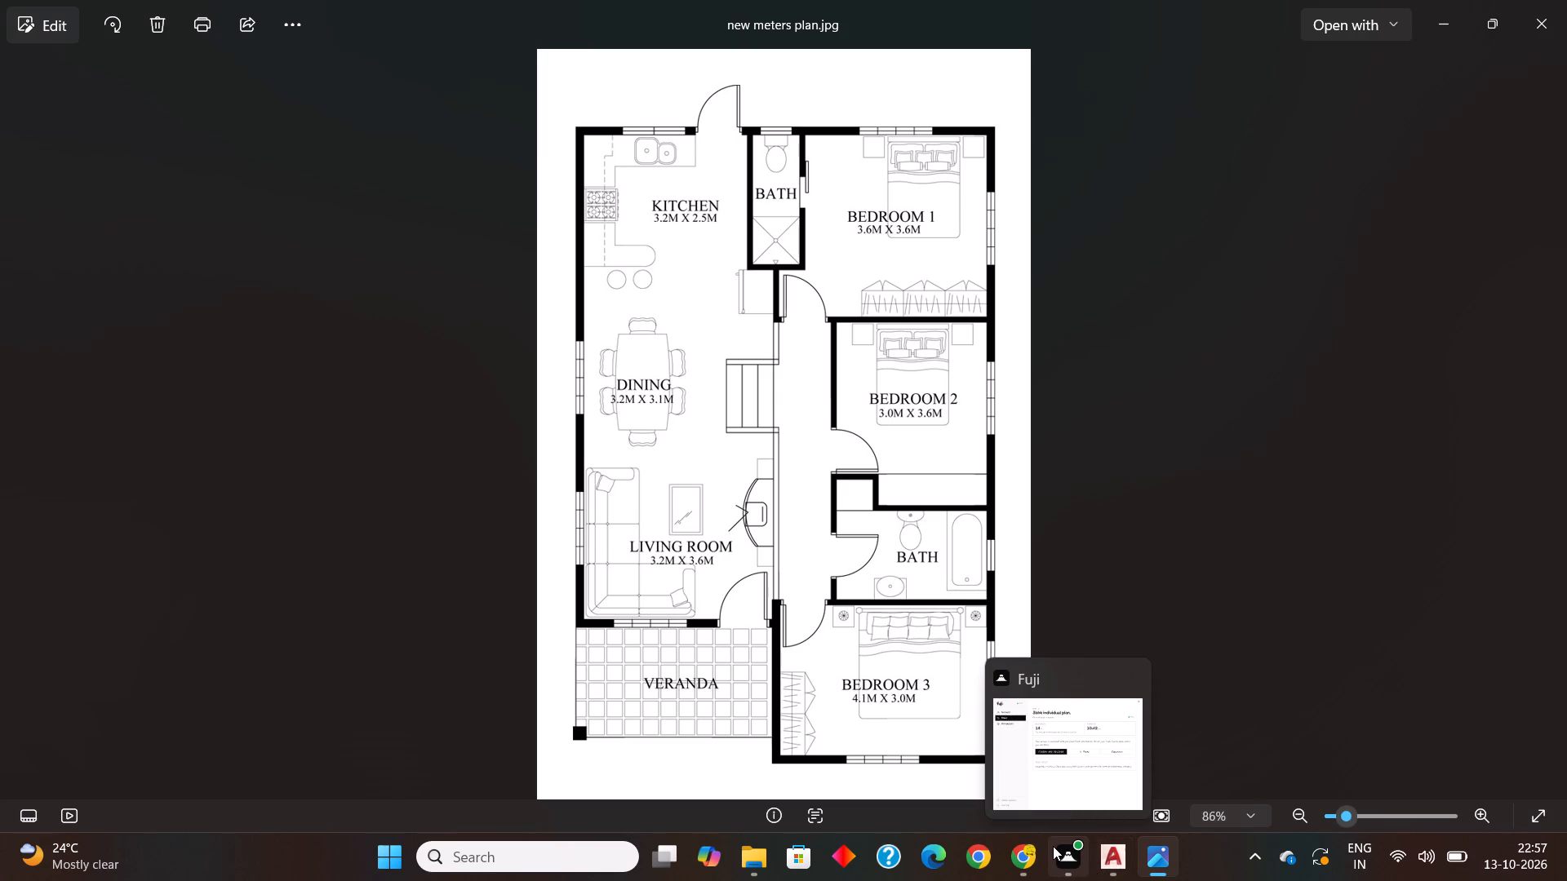
left_click(1111, 859)
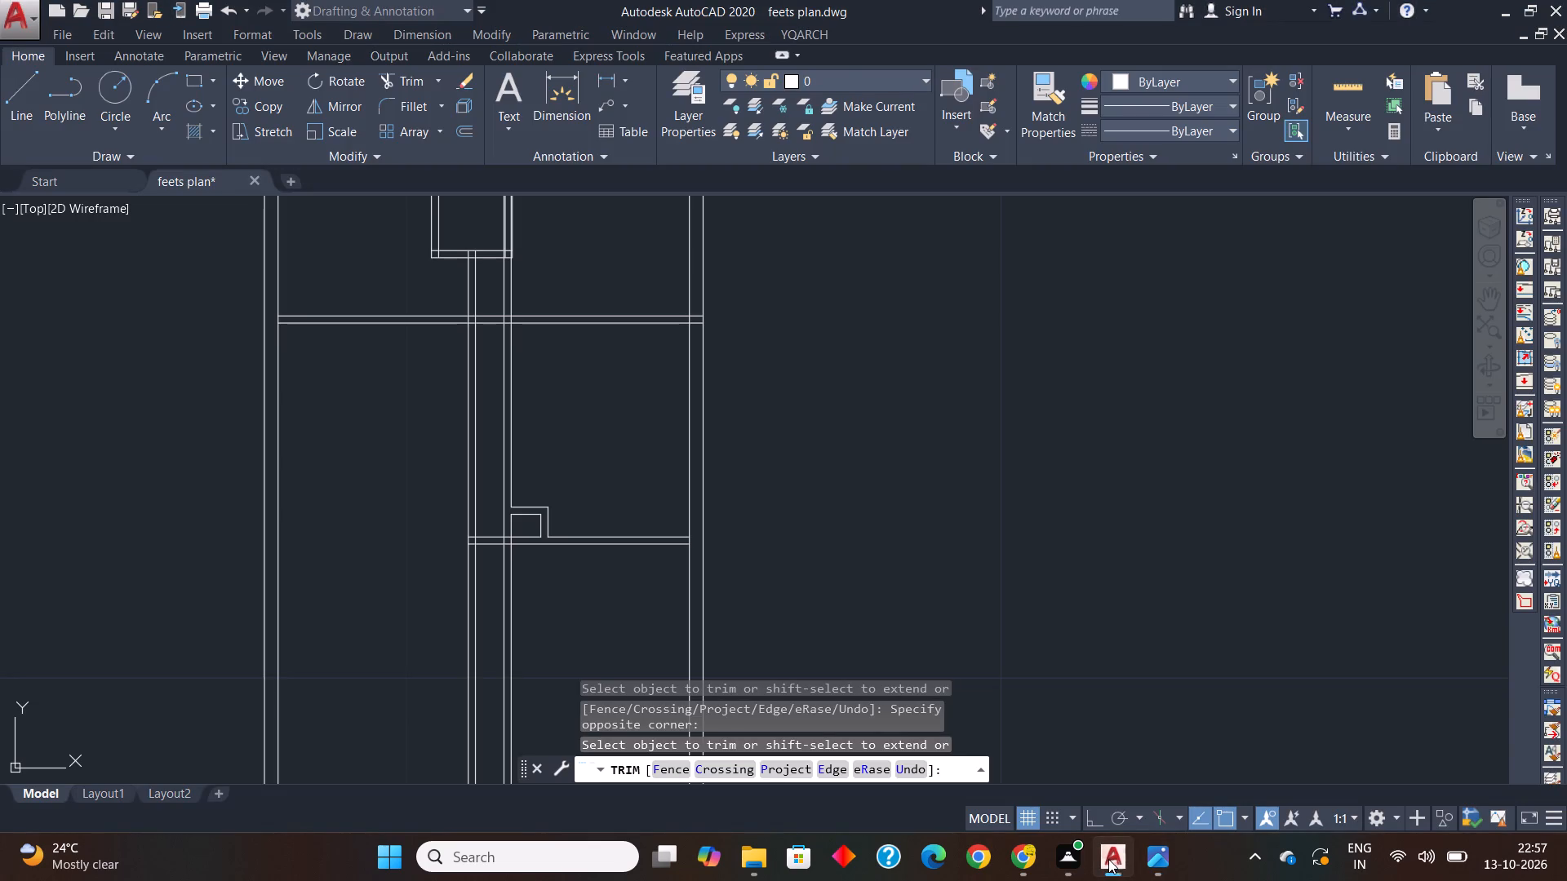
scroll(526, 527, "up", 2)
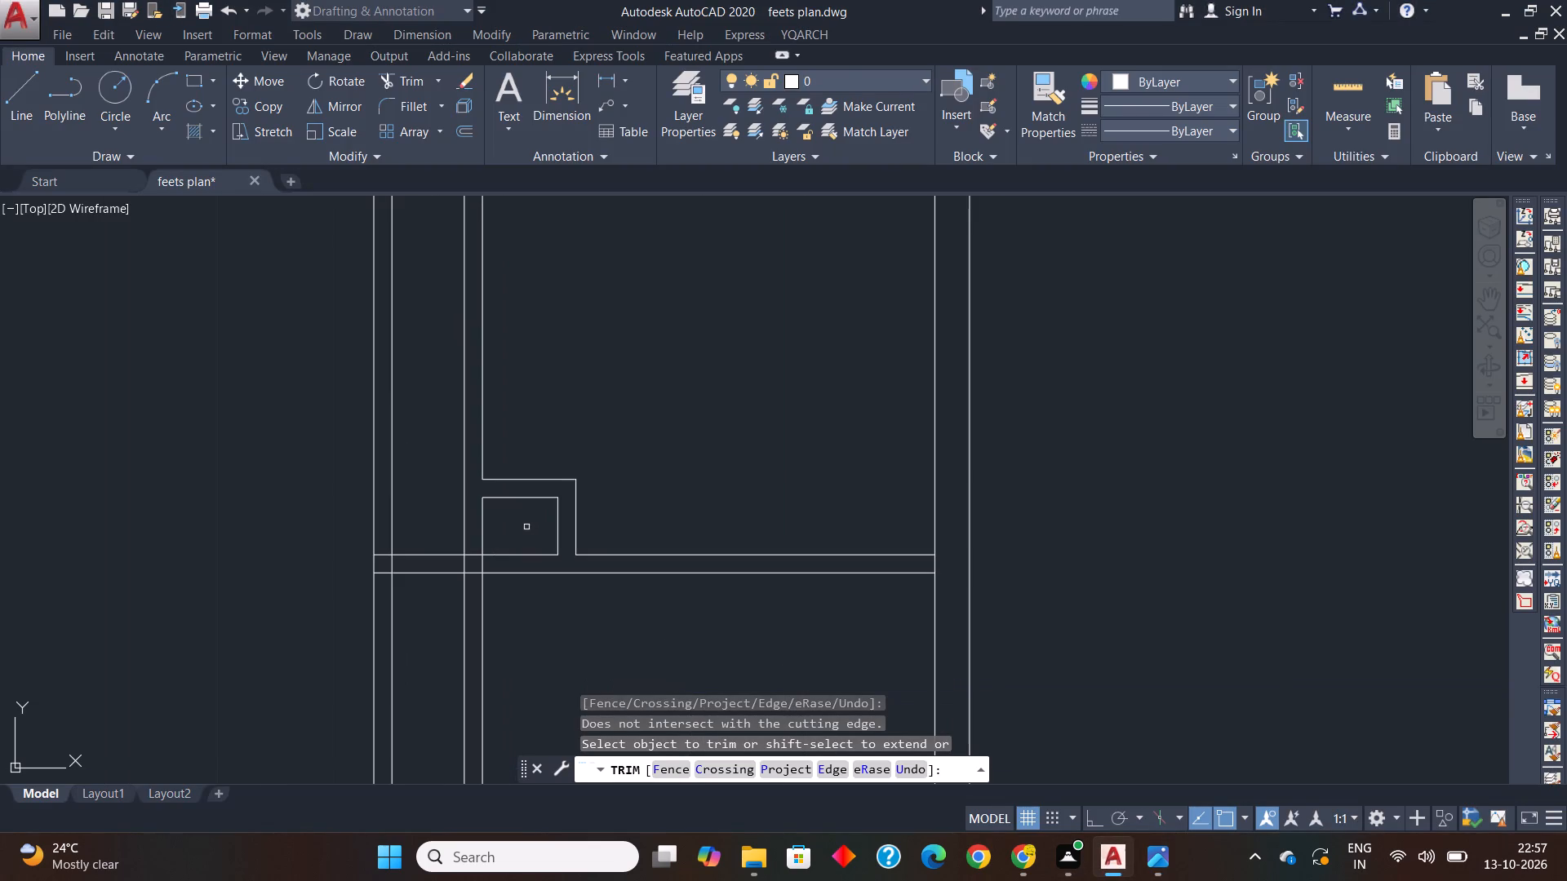
left_click(1163, 859)
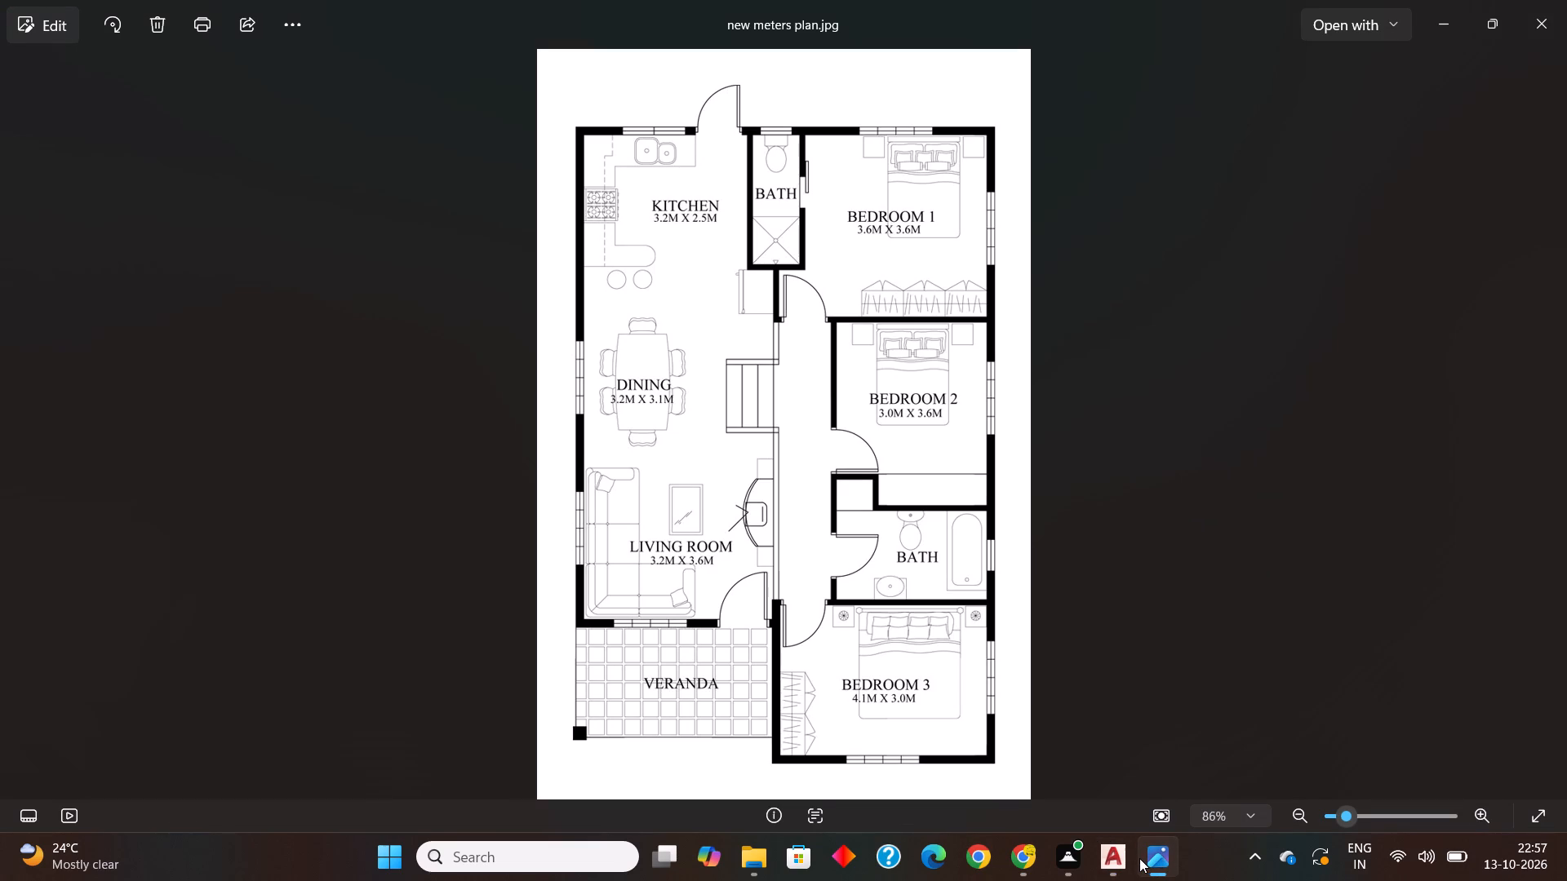
key("Escape")
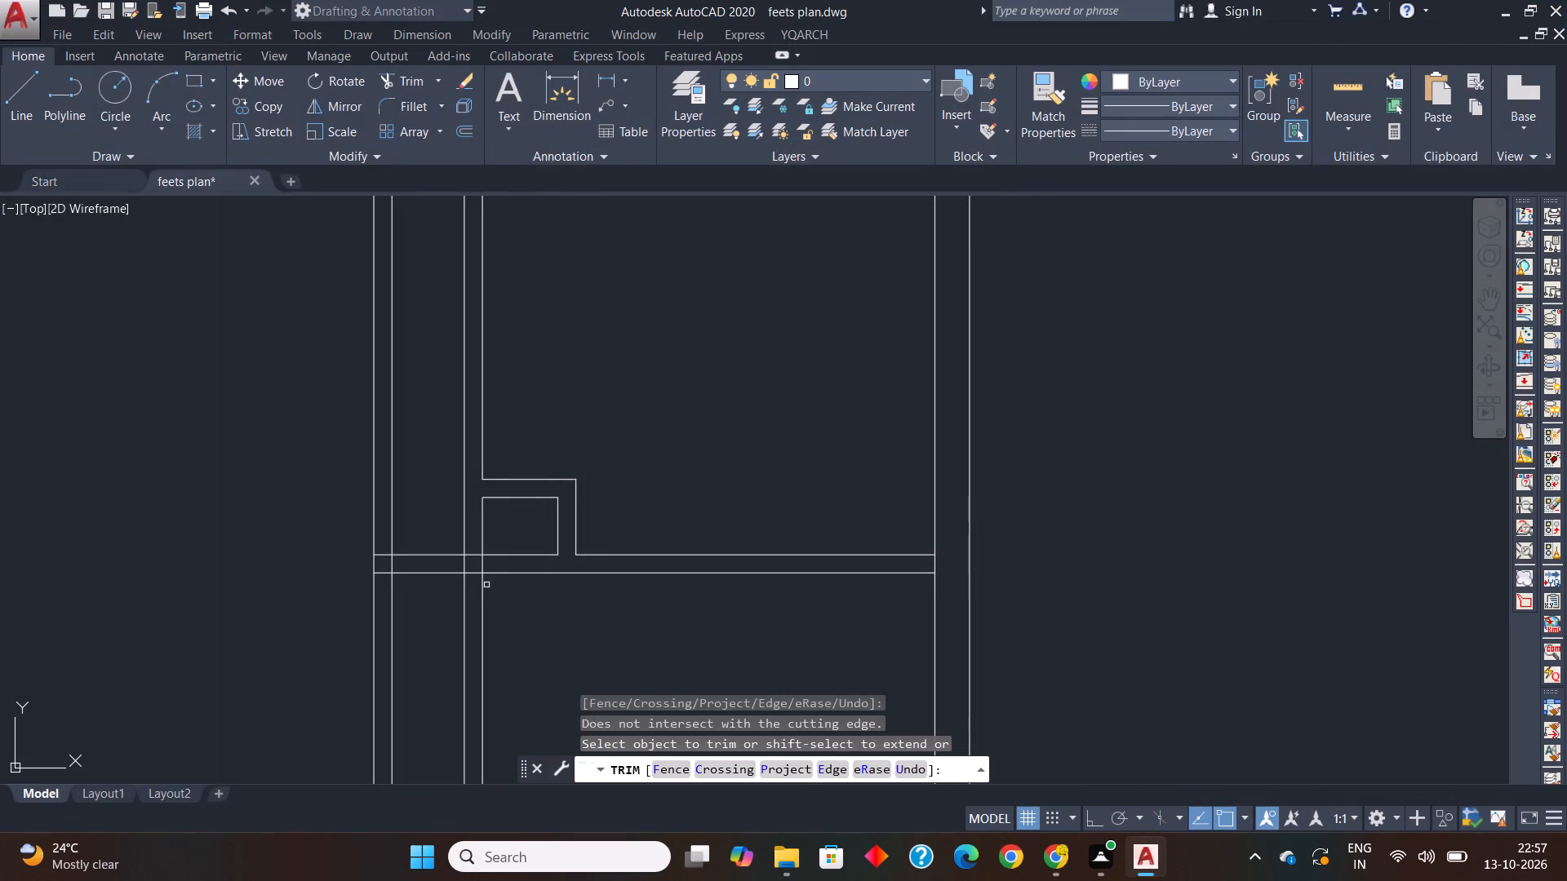
middle_click_drag(491, 584, 557, 591)
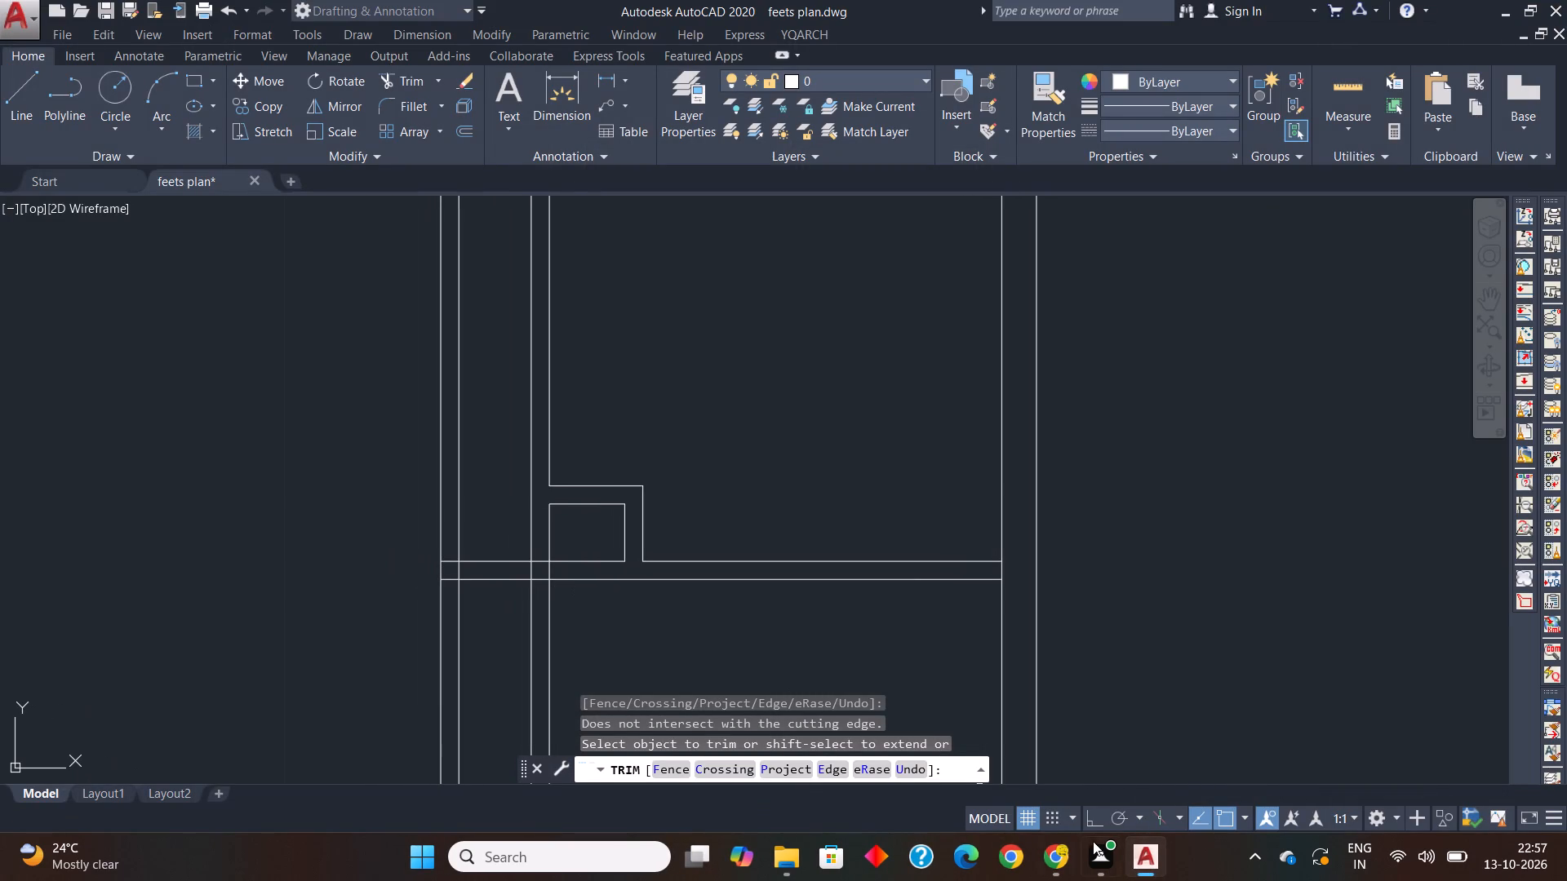
left_click(1151, 858)
left_click(1148, 858)
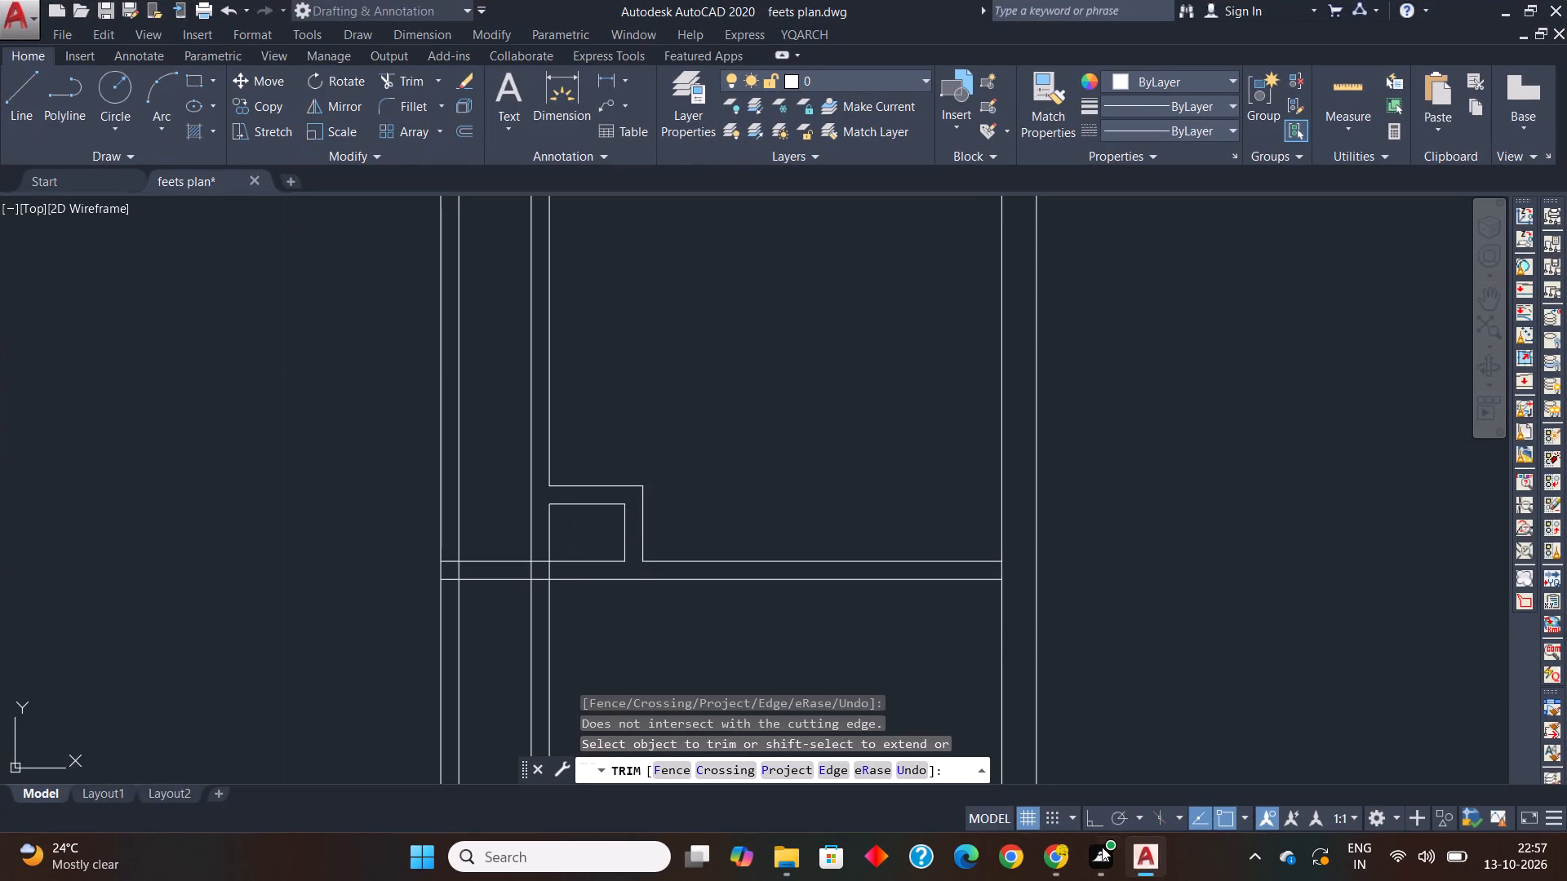
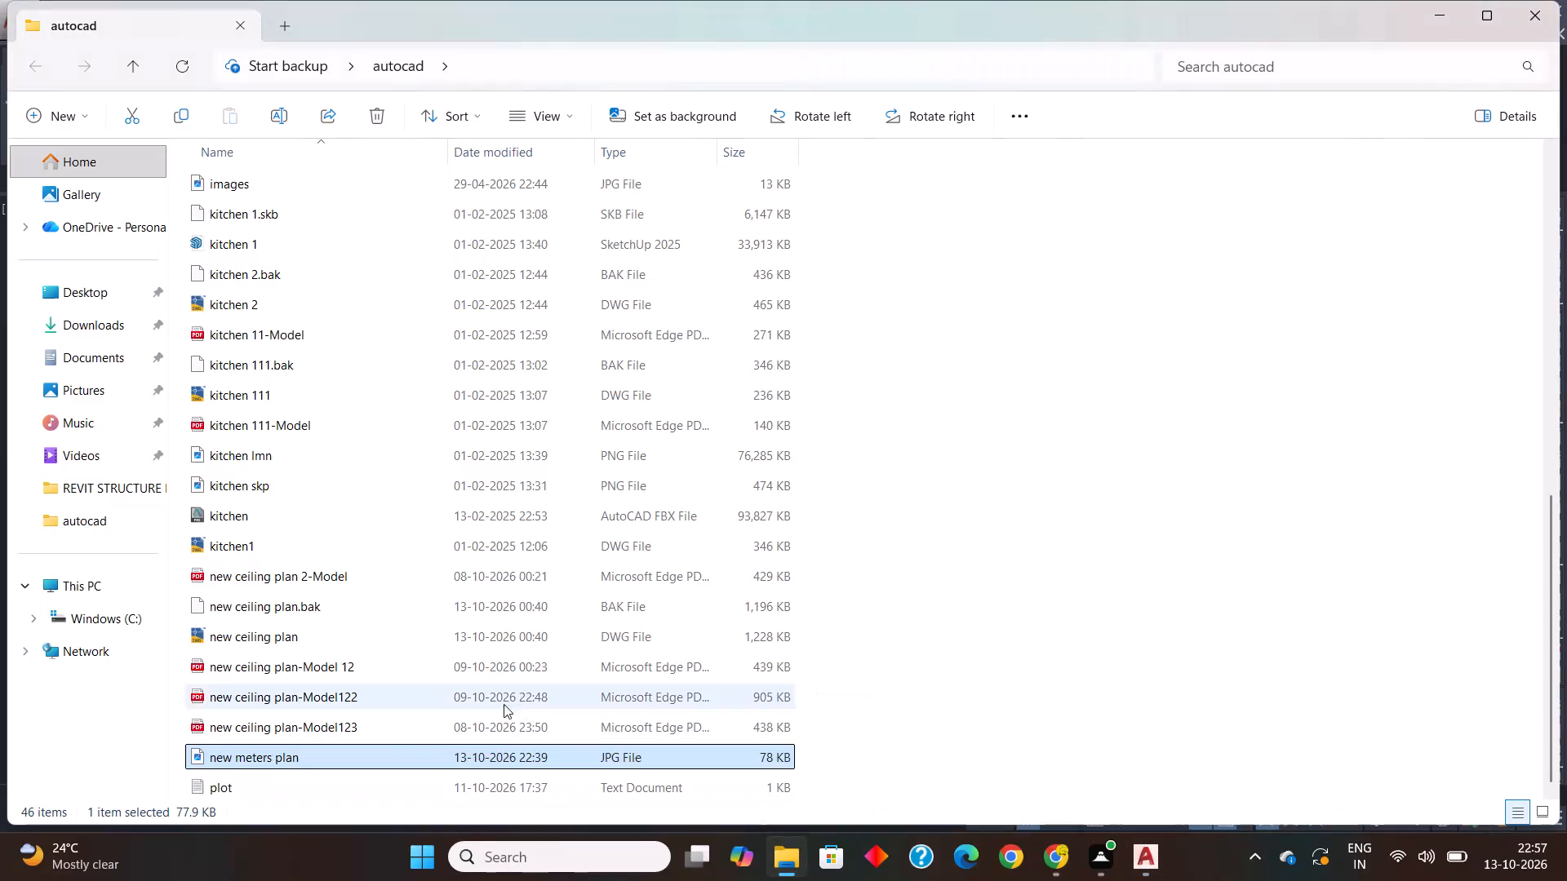
Open the "new meters plan" image in a narrowed window over the AutoCAD drawing and compare the walls around bedroom 2 and the lower bath.
double_click(361, 752)
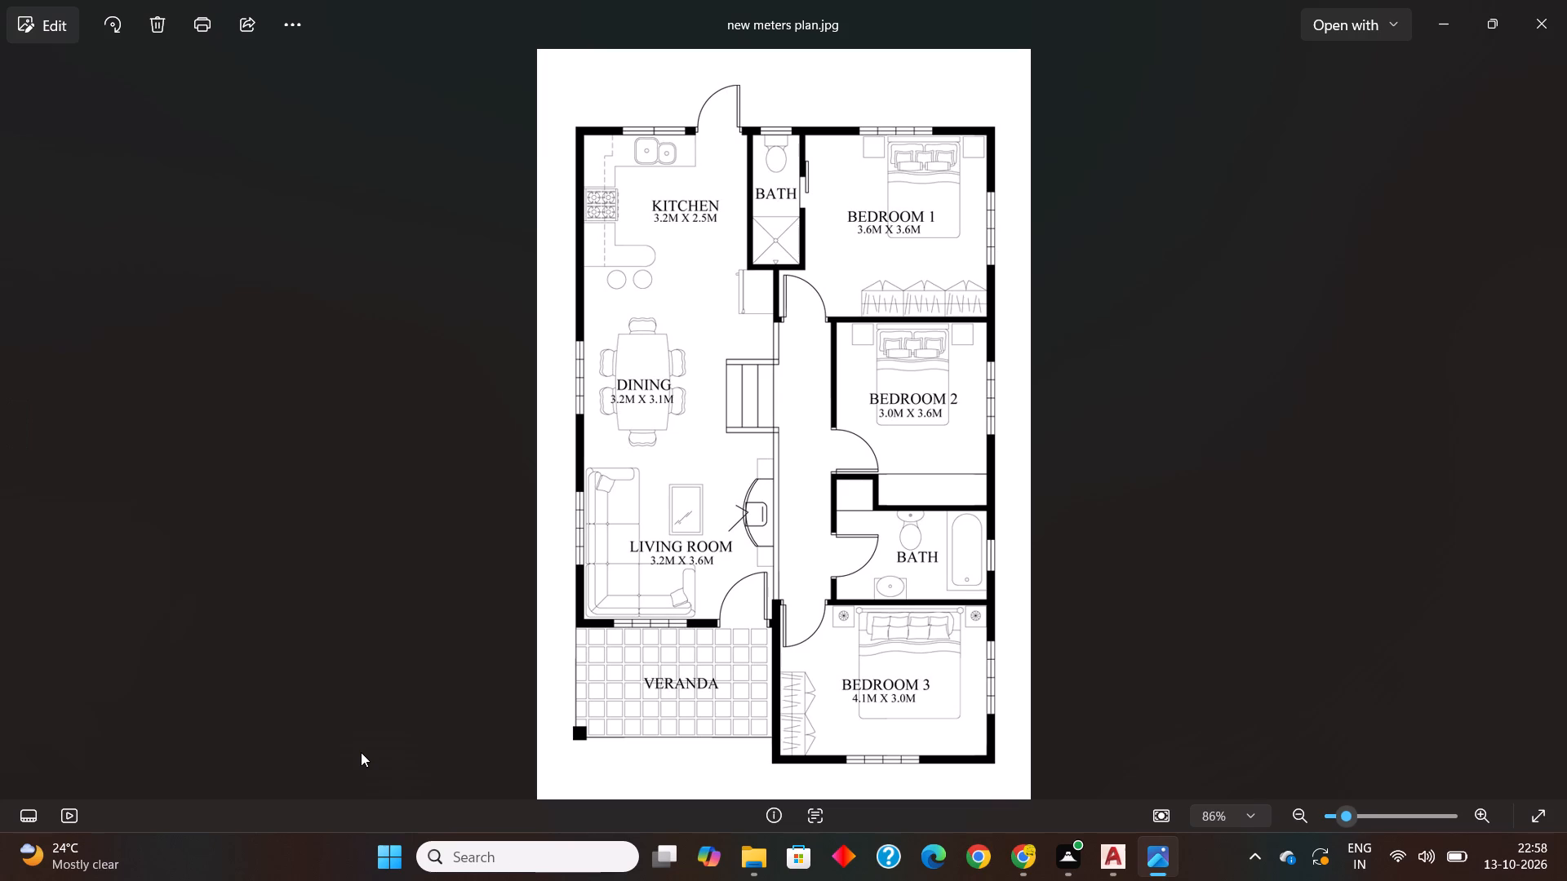
left_click(1483, 24)
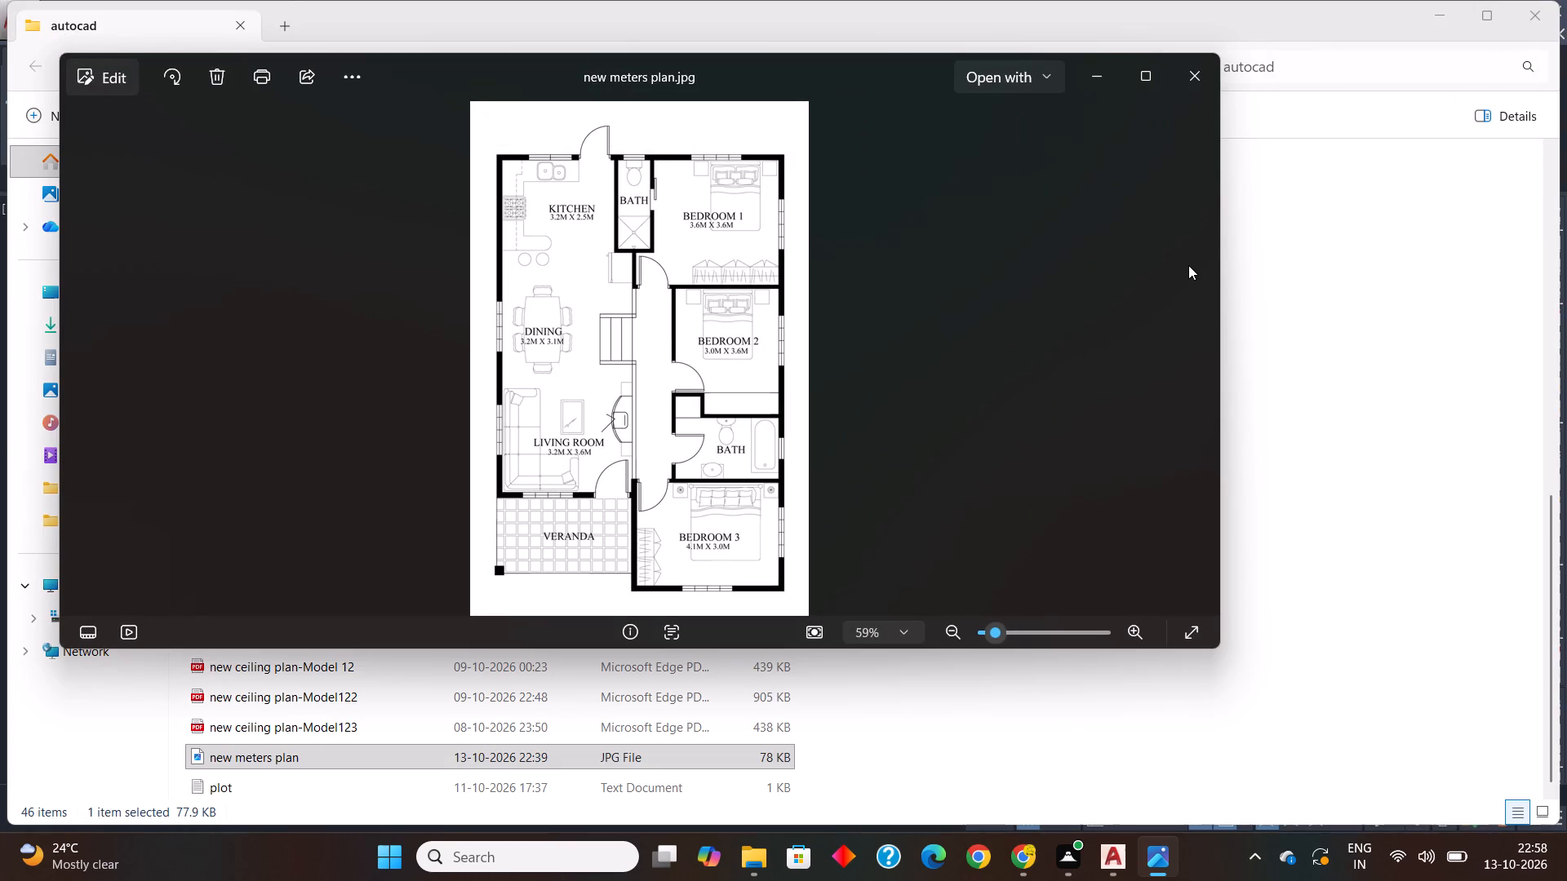
left_click_drag(1224, 243, 1072, 246)
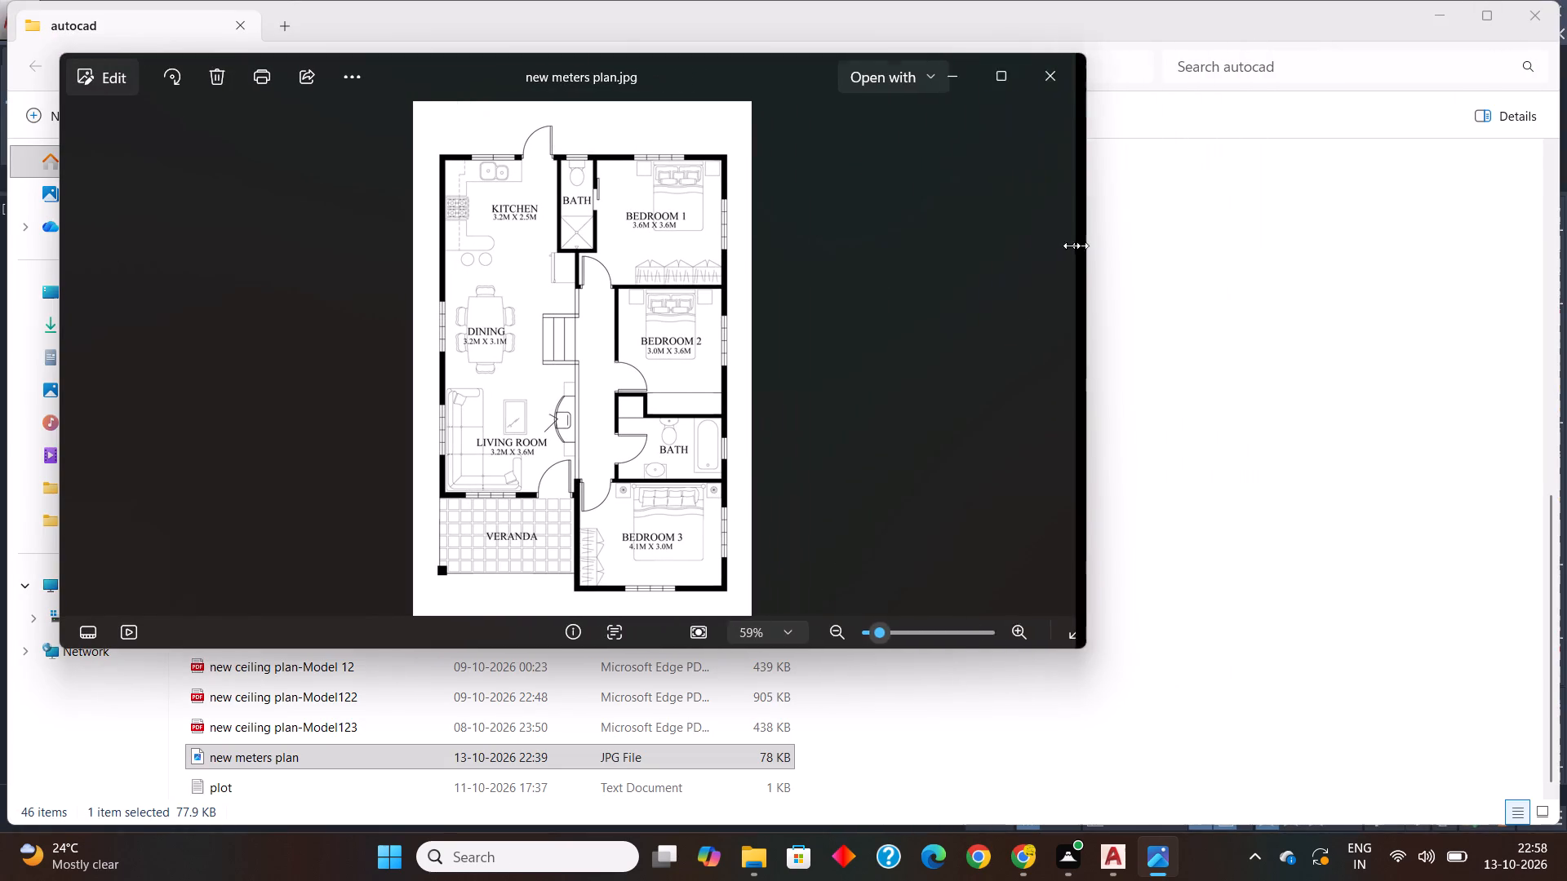
left_click_drag(1072, 246, 431, 219)
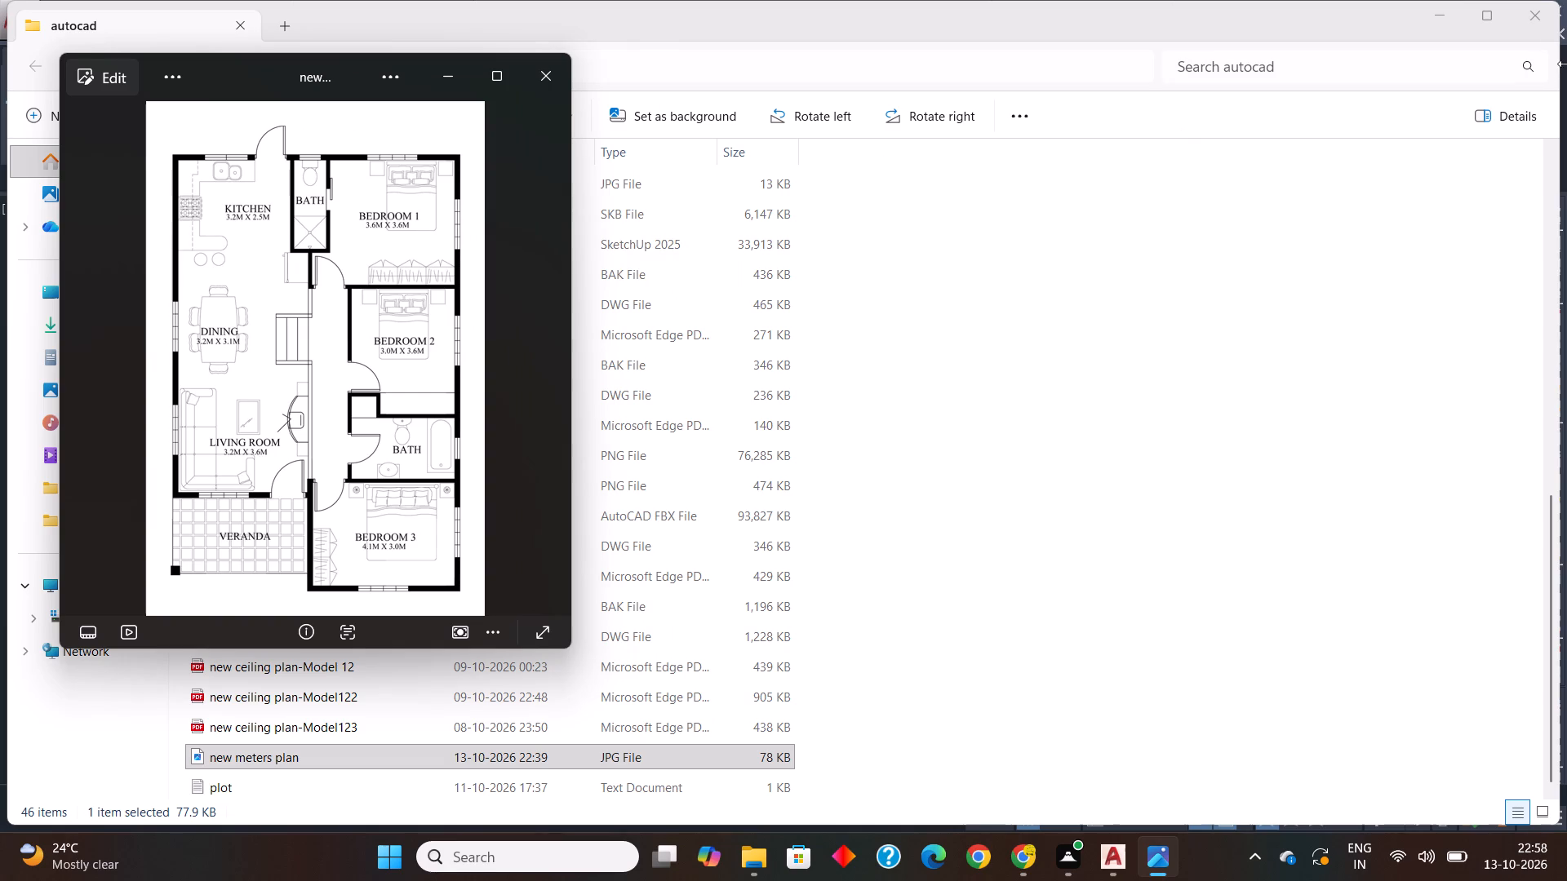
left_click(1114, 863)
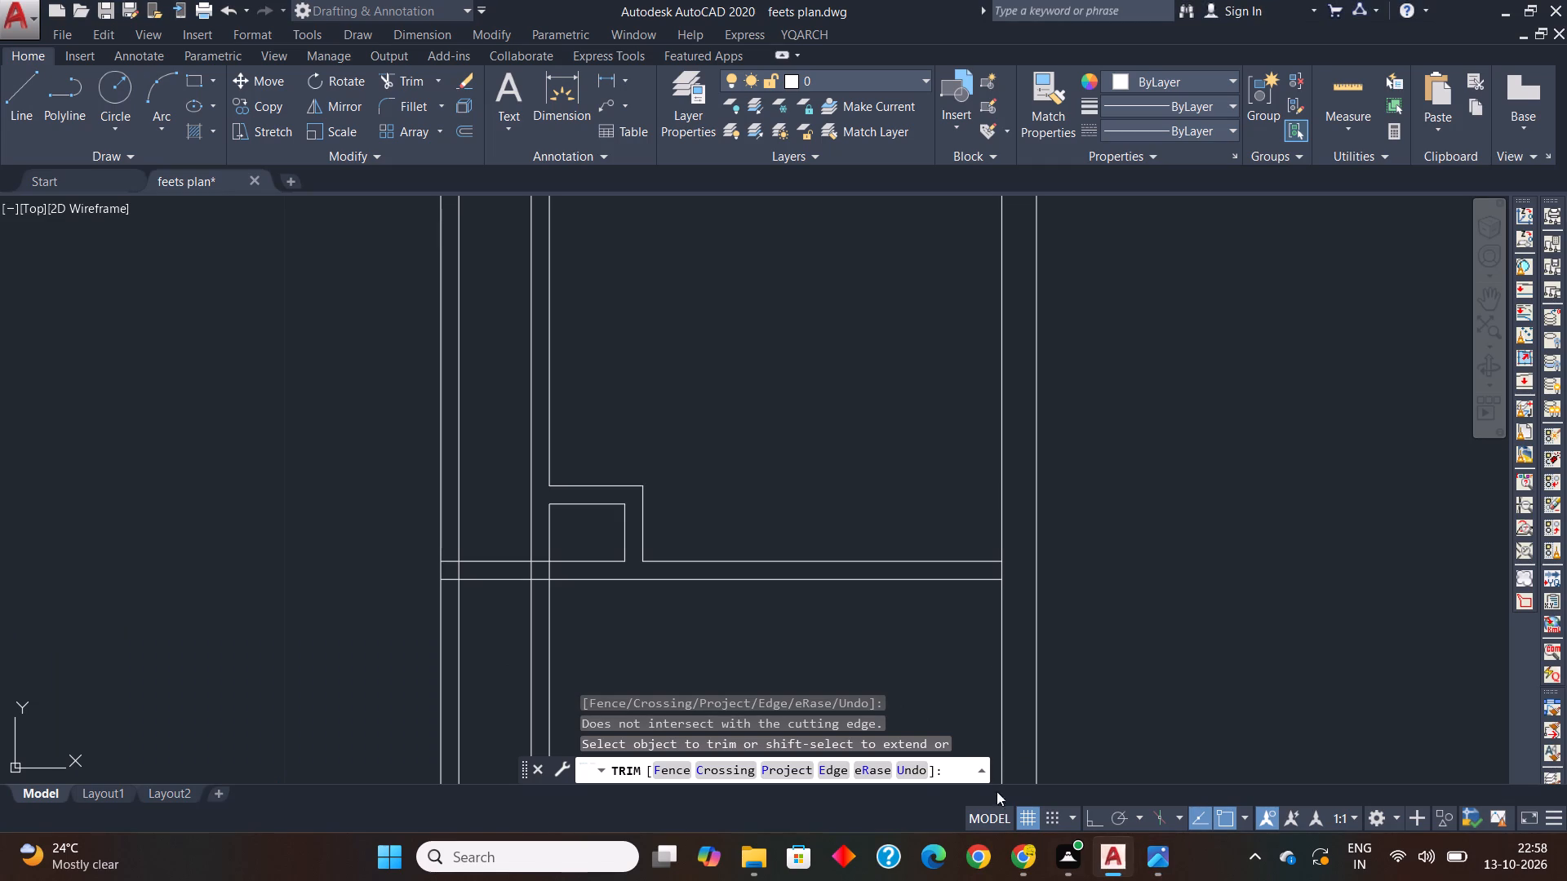
left_click_drag(1159, 861, 1159, 859)
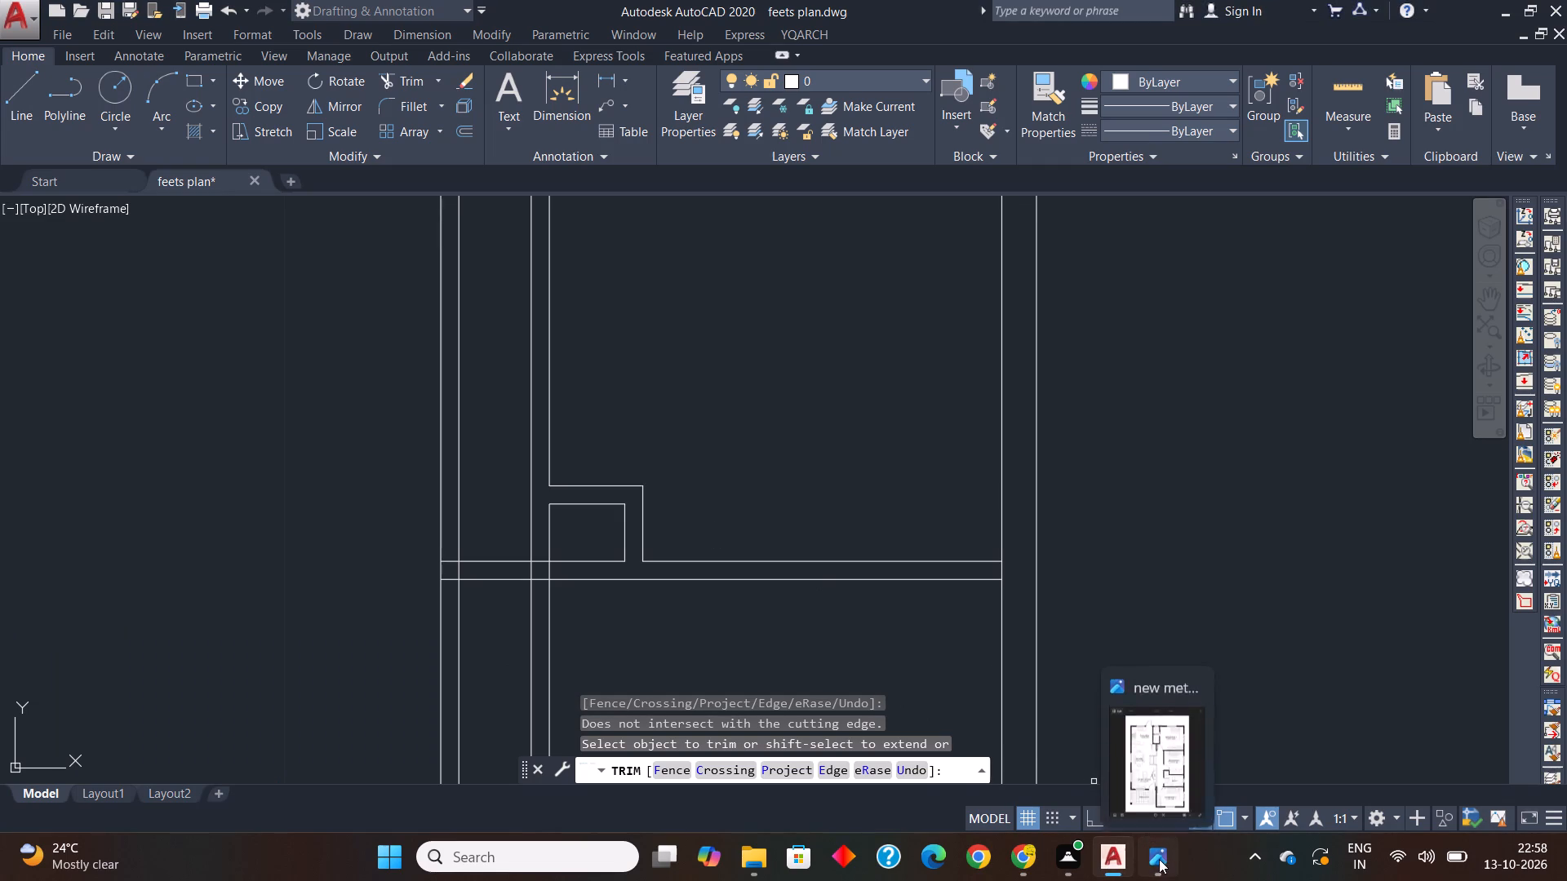
left_click_drag(1159, 859, 1066, 720)
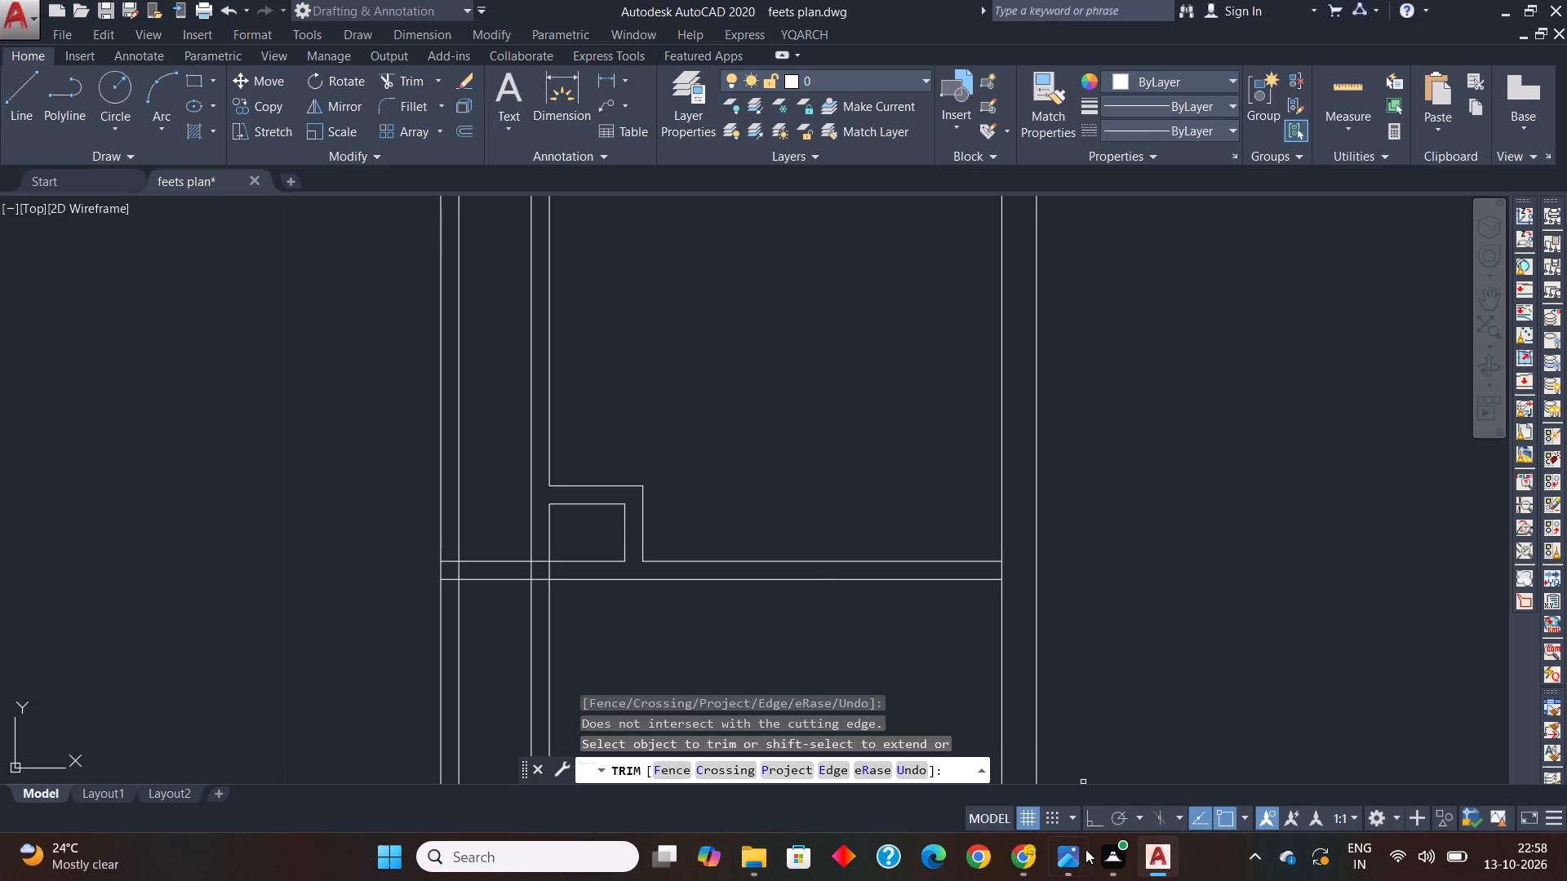
left_click(1071, 857)
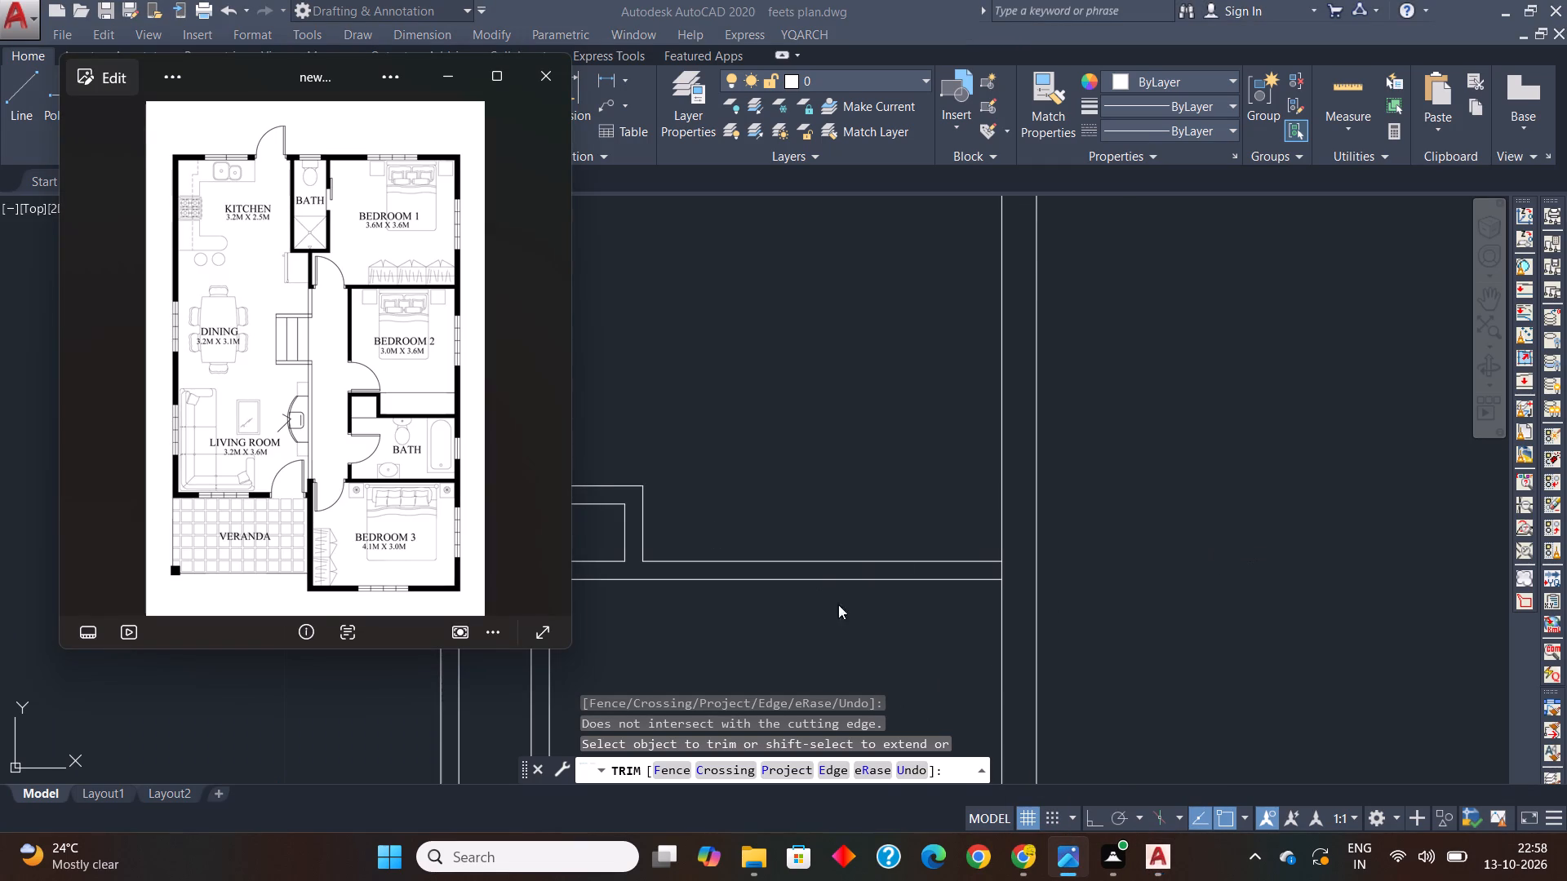
scroll(826, 608, "down", 2)
middle_click_drag(826, 608, 983, 511)
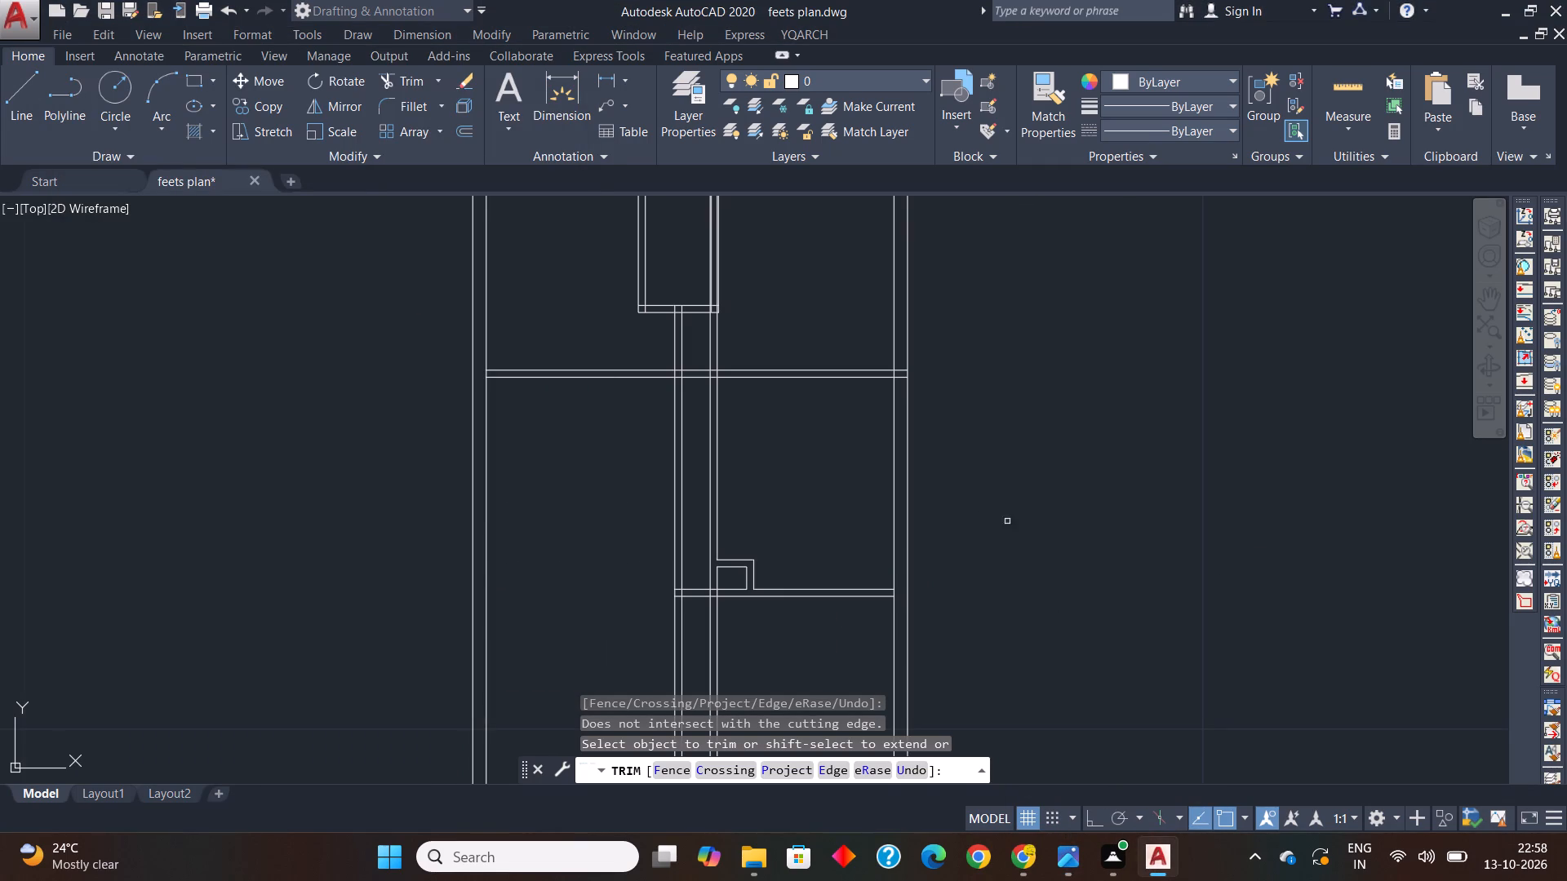
middle_click_drag(826, 582, 930, 517)
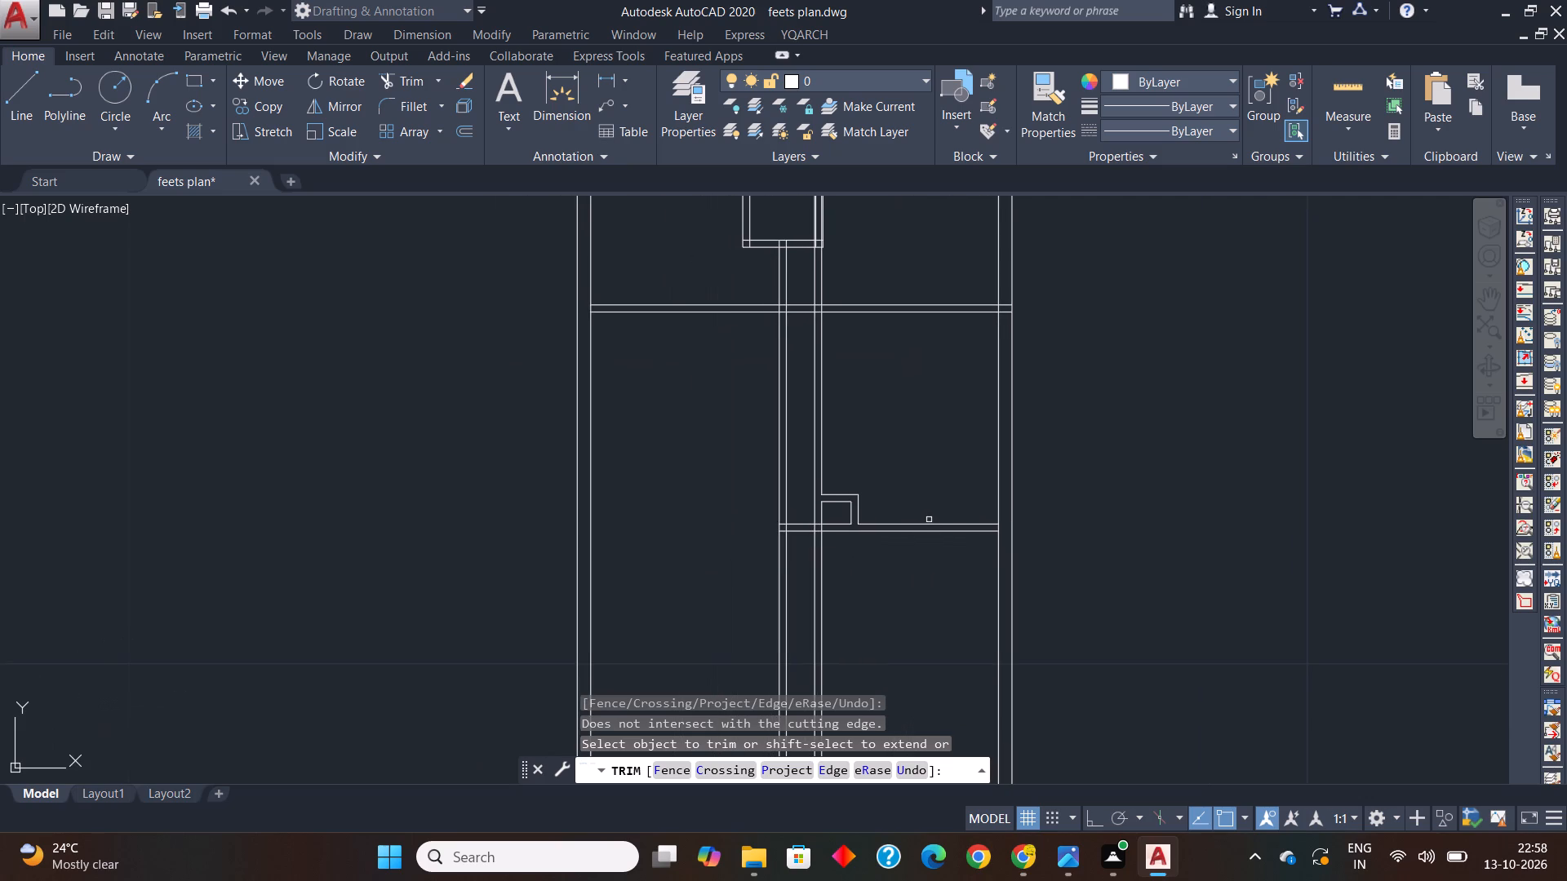
left_click(1067, 860)
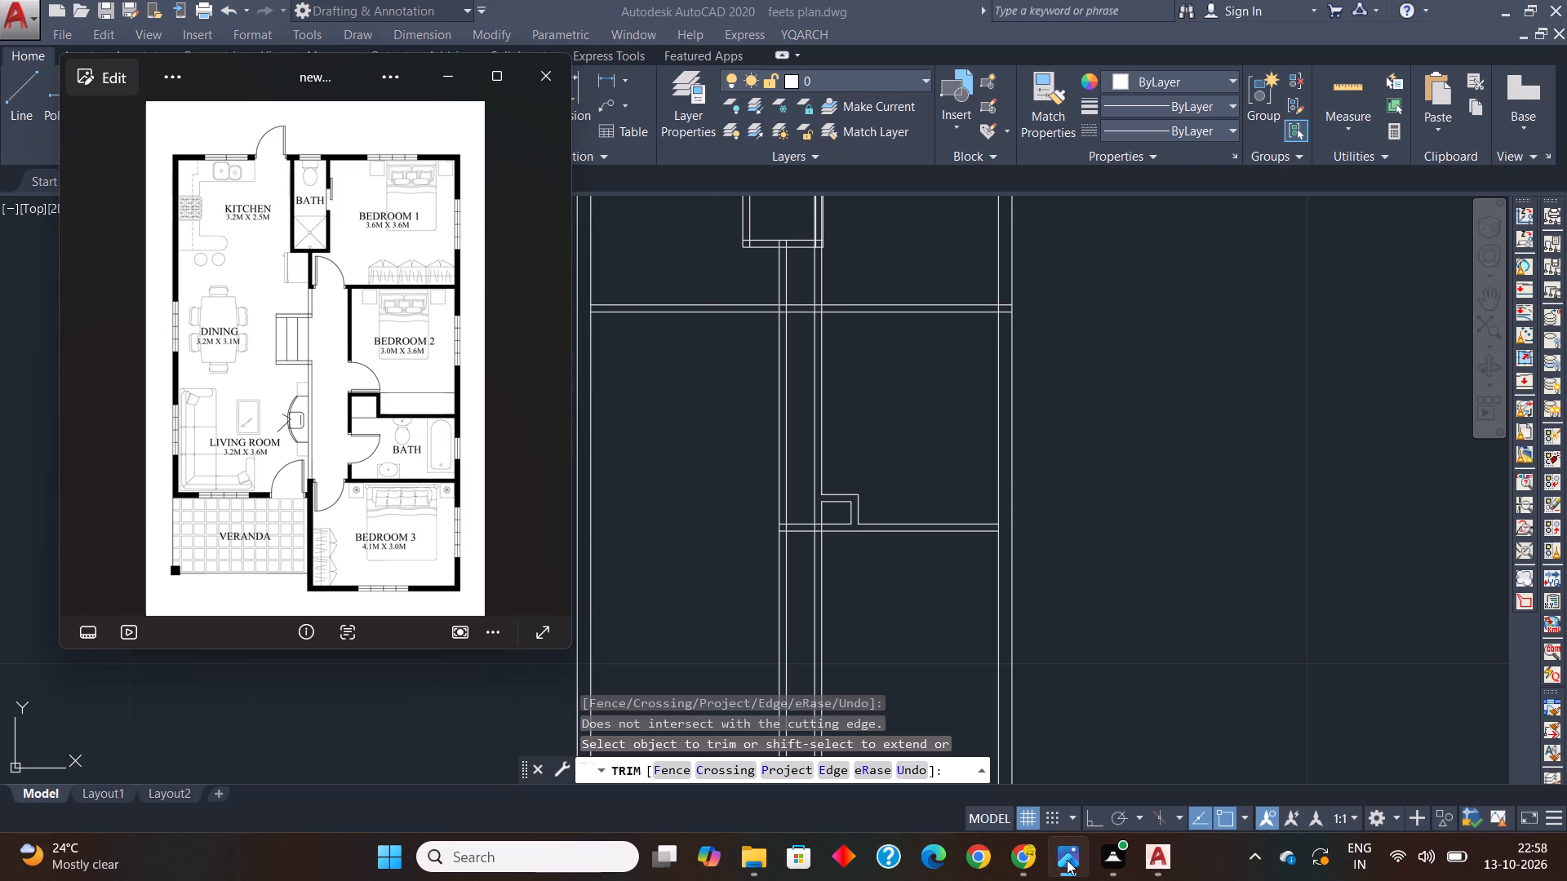
key("Escape")
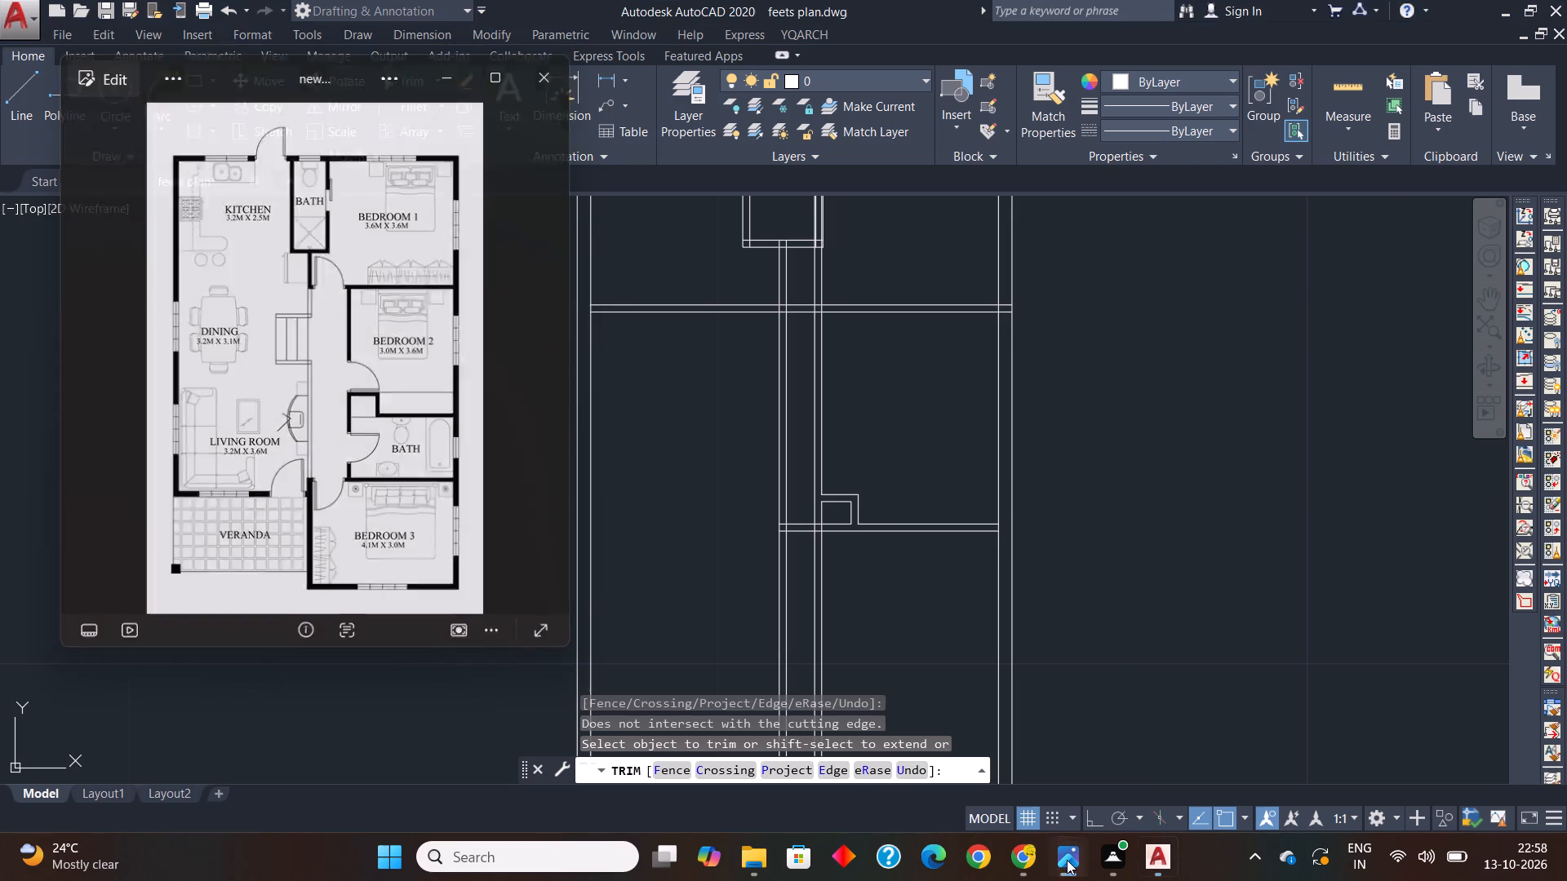
Extend the small recess's inner vertical line down to the lower line of the wall between bedroom 2 and the bath.
key("Escape")
type("ex")
key("space")
key("space")
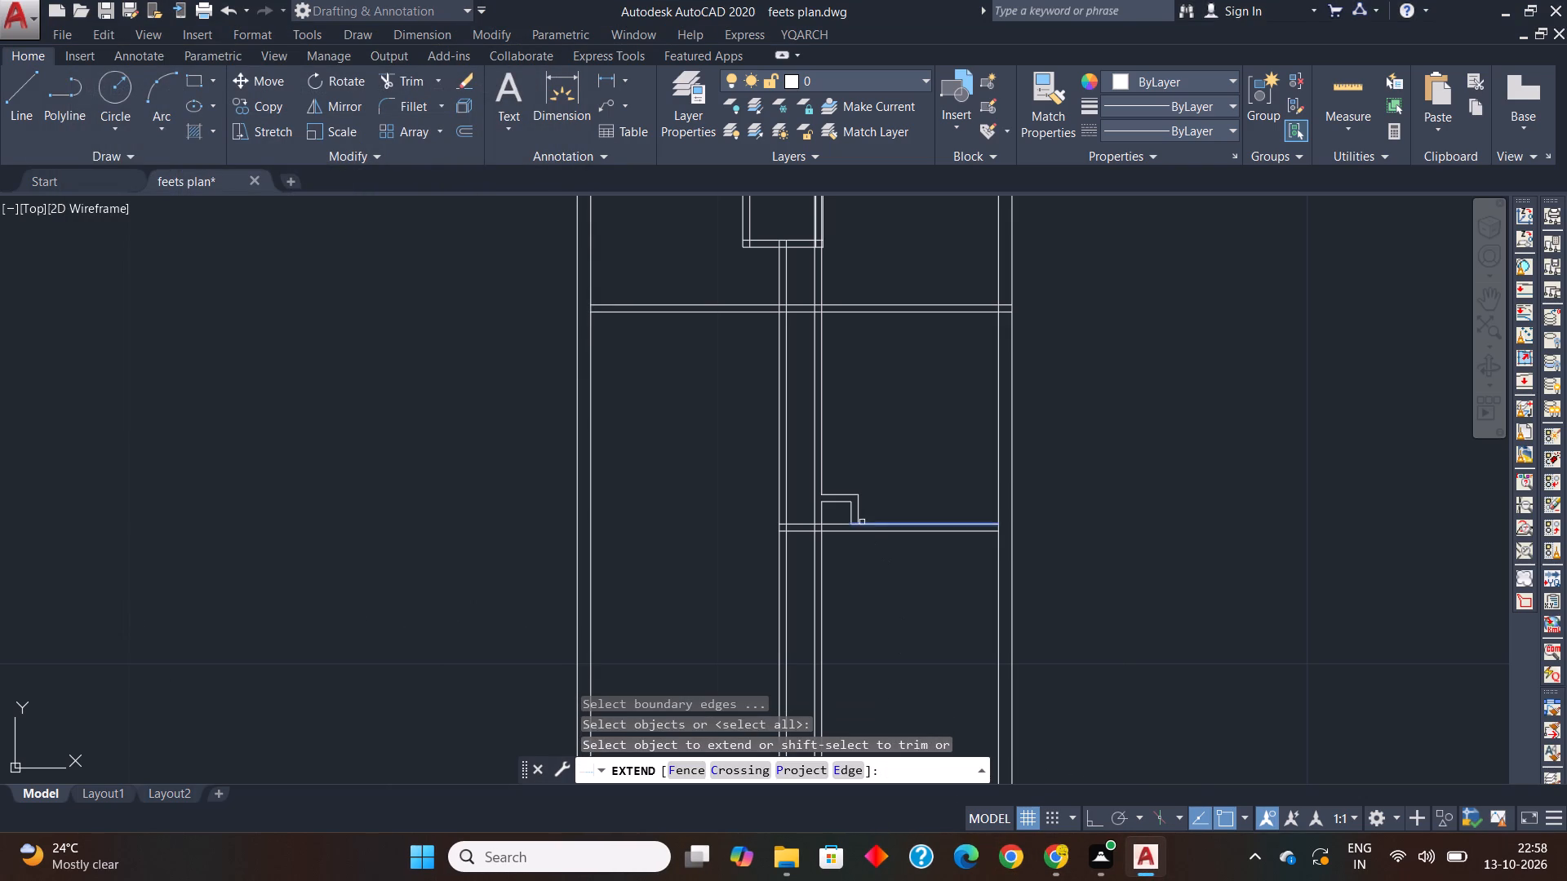
scroll(859, 518, "up", 4)
left_click(821, 526)
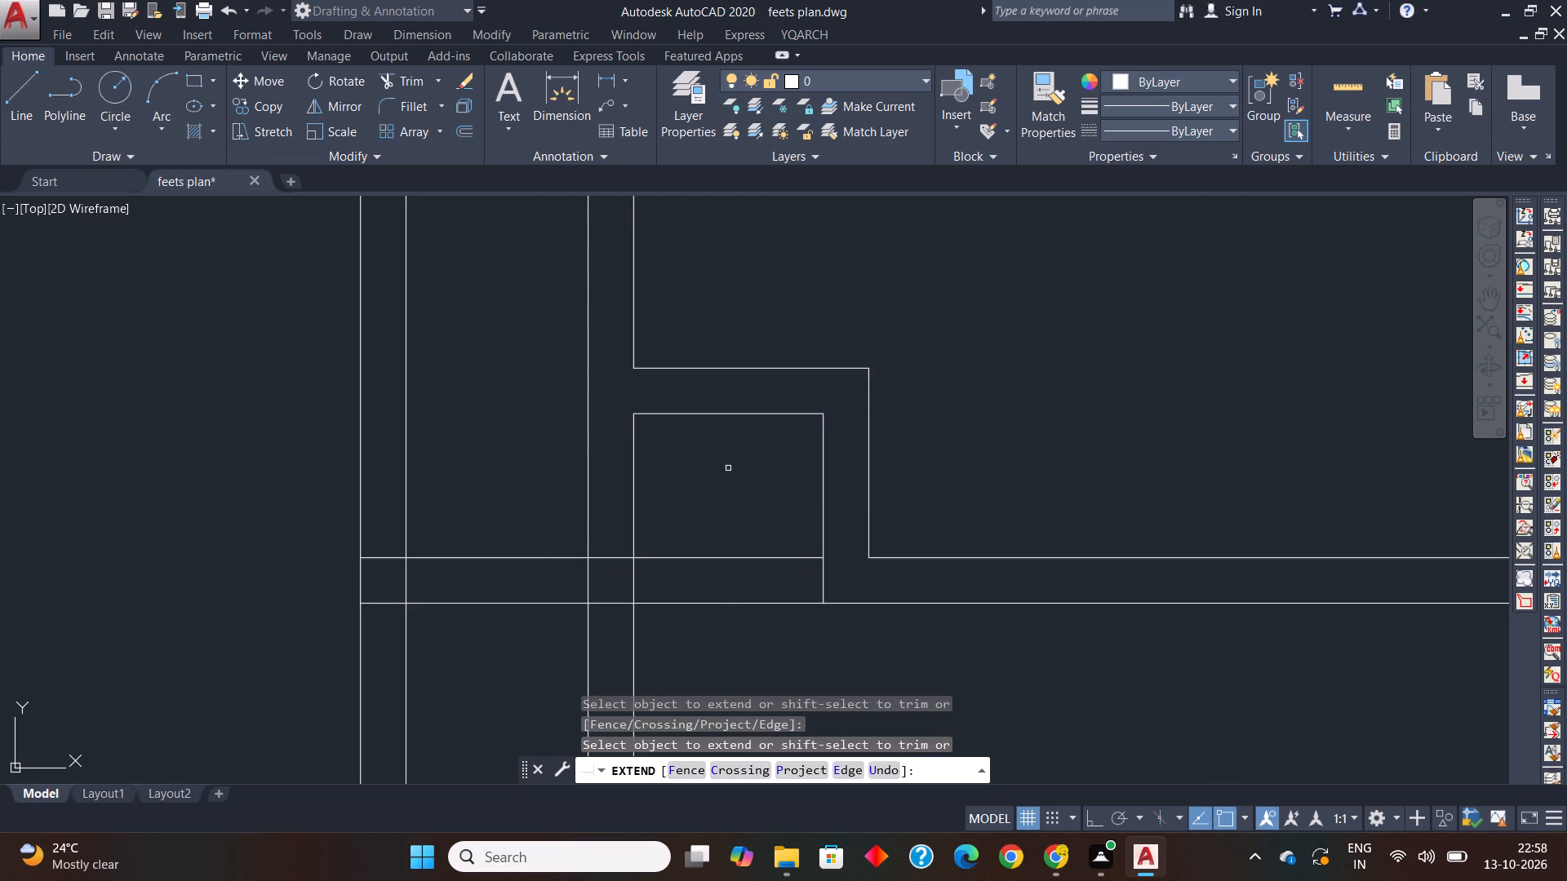
scroll(728, 467, "down", 2)
middle_click_drag(730, 473, 775, 484)
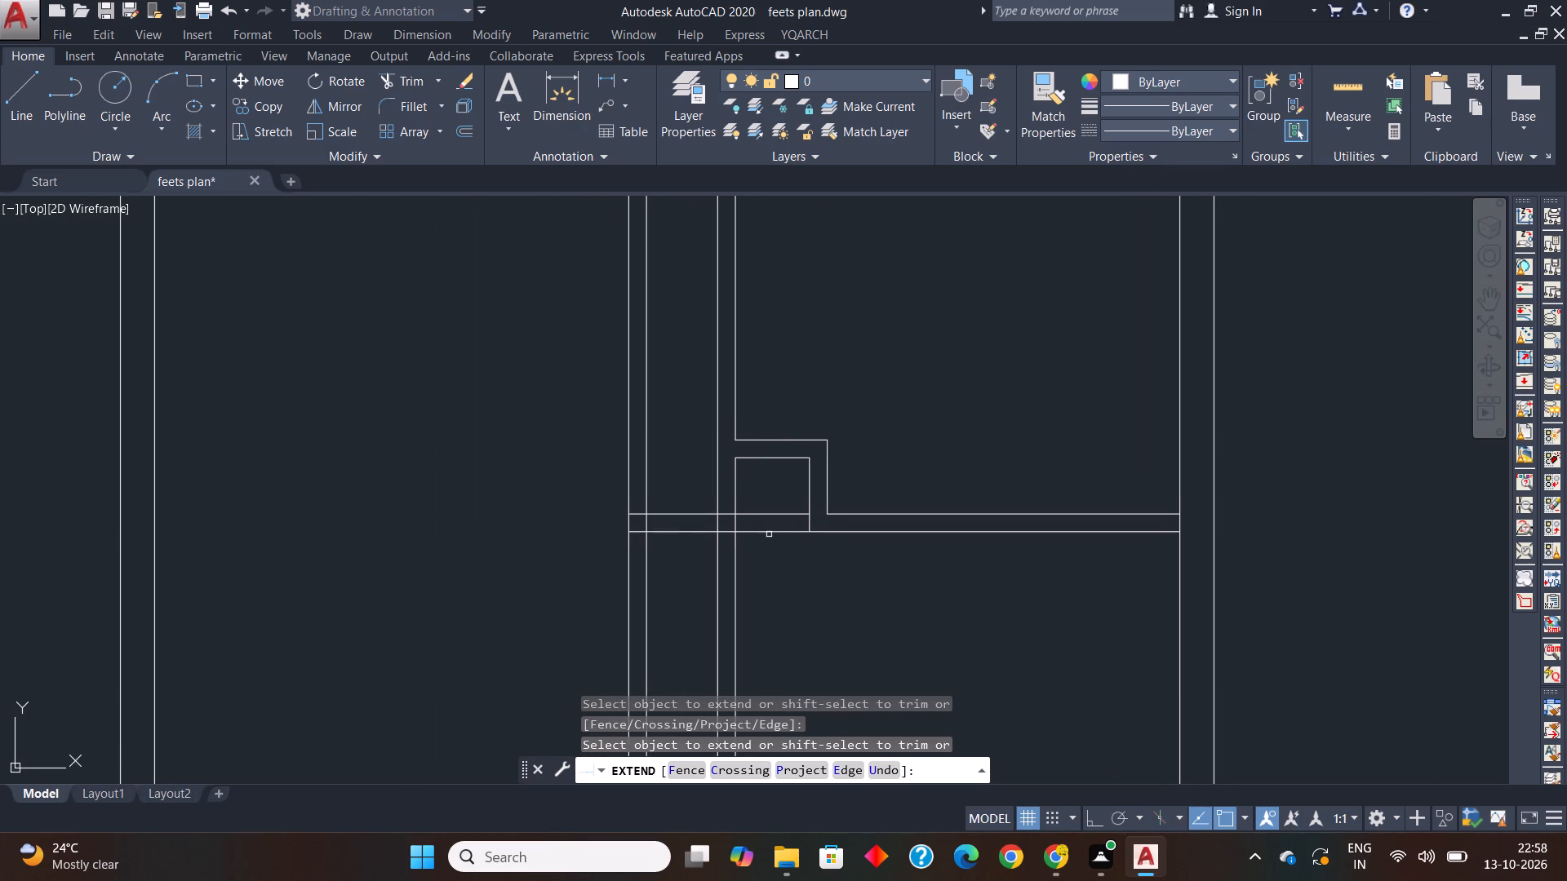
key("Escape")
key("Escape")
Delete the leftover horizontal line crossing the recess and corridor just above the bath's upper wall line.
left_click(769, 510)
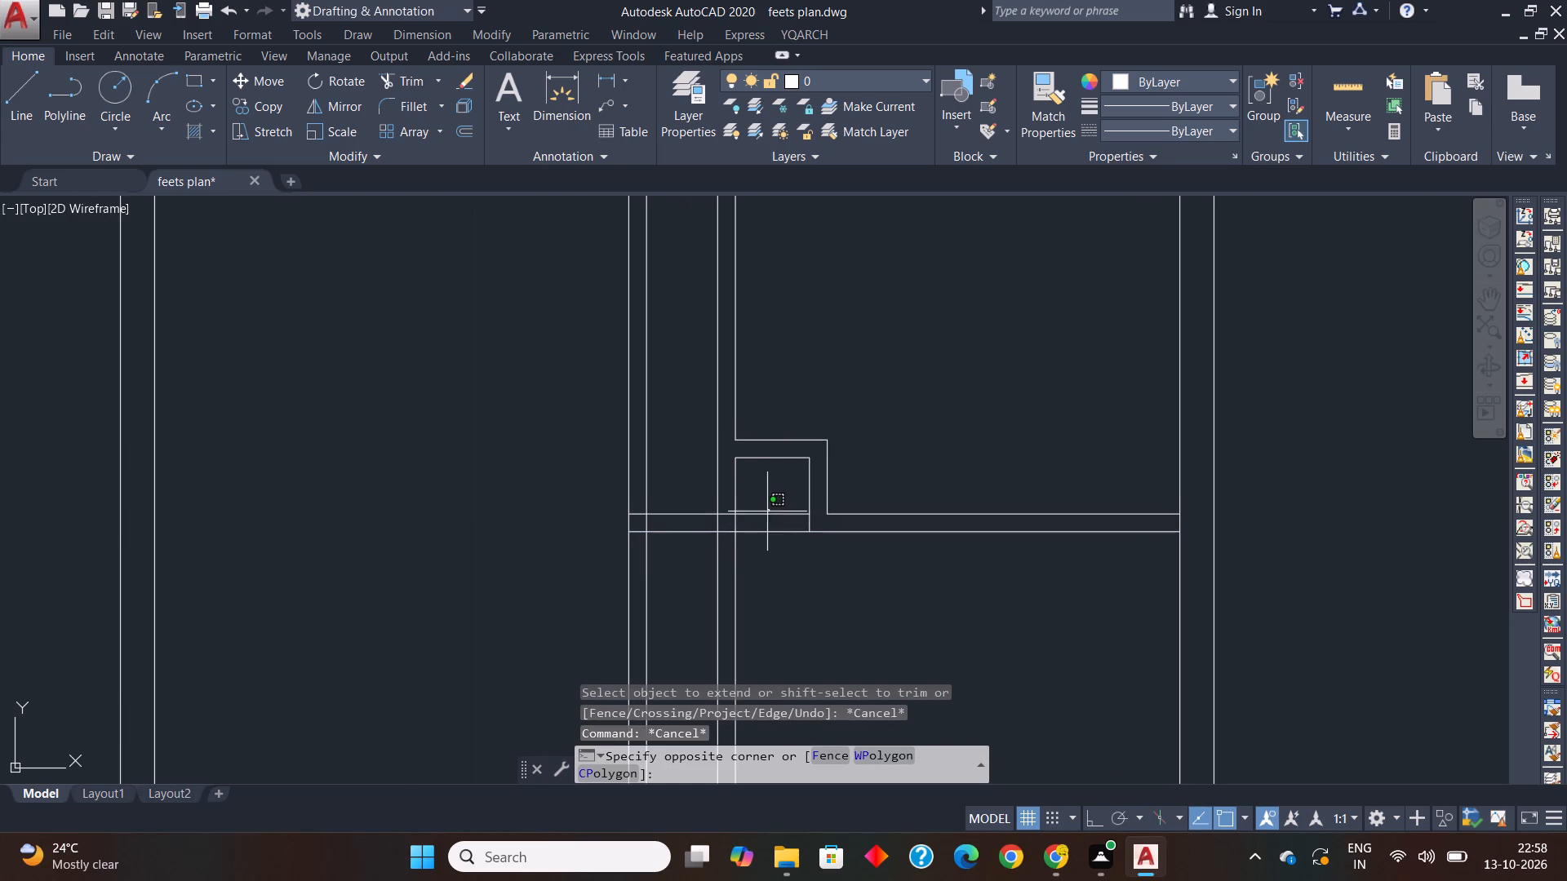
left_click(763, 514)
key("Delete")
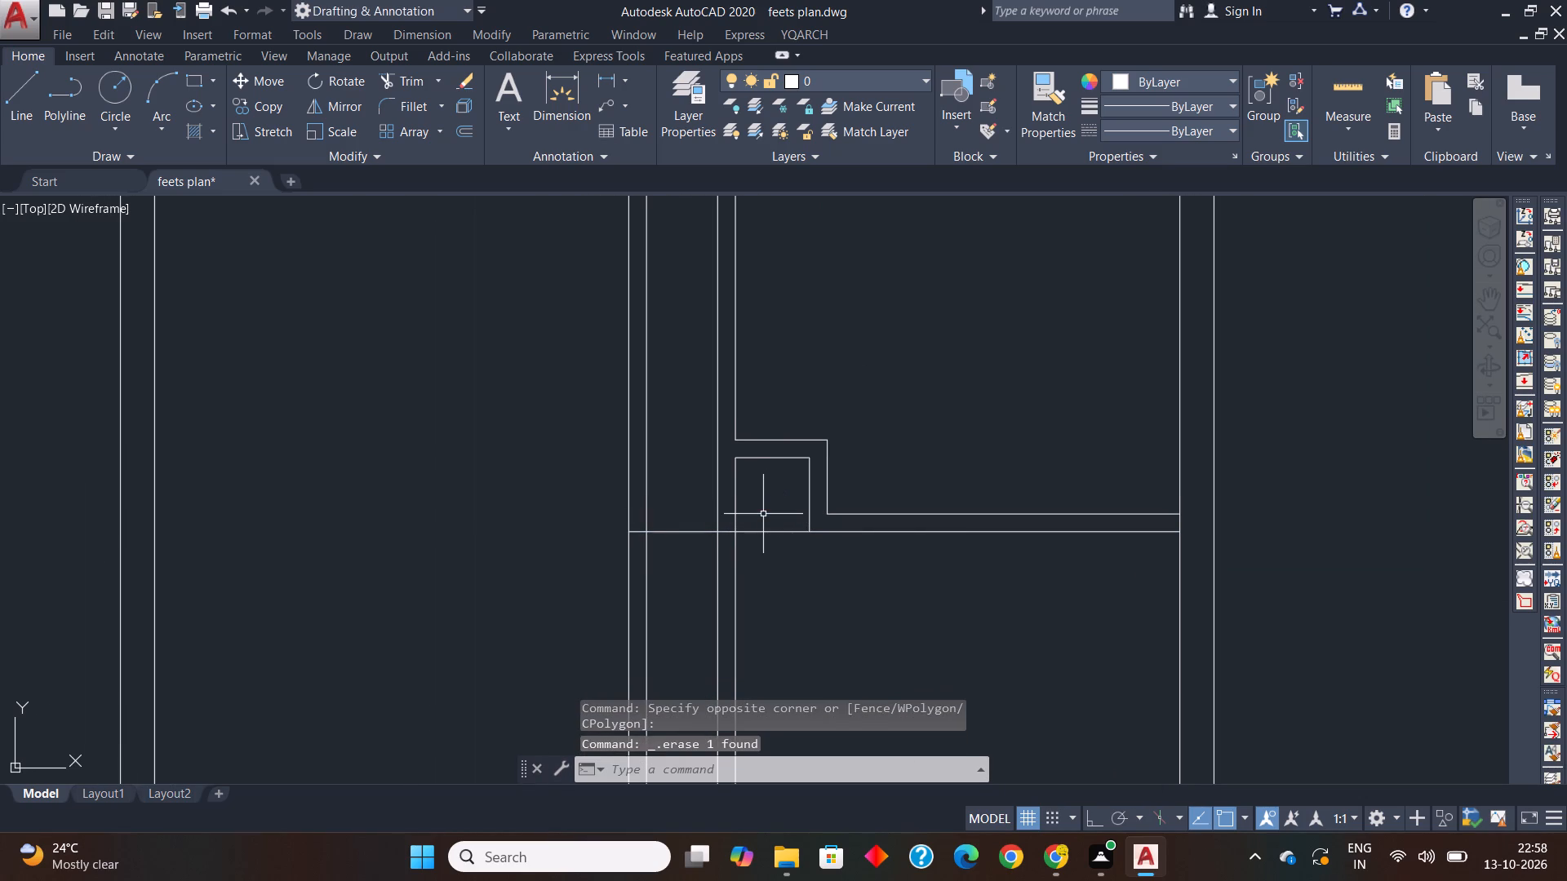
Trim the bath's upper wall line across the corridor and delete its leftover stub inside the corridor's opposite wall.
type("tr")
key("space")
key("space")
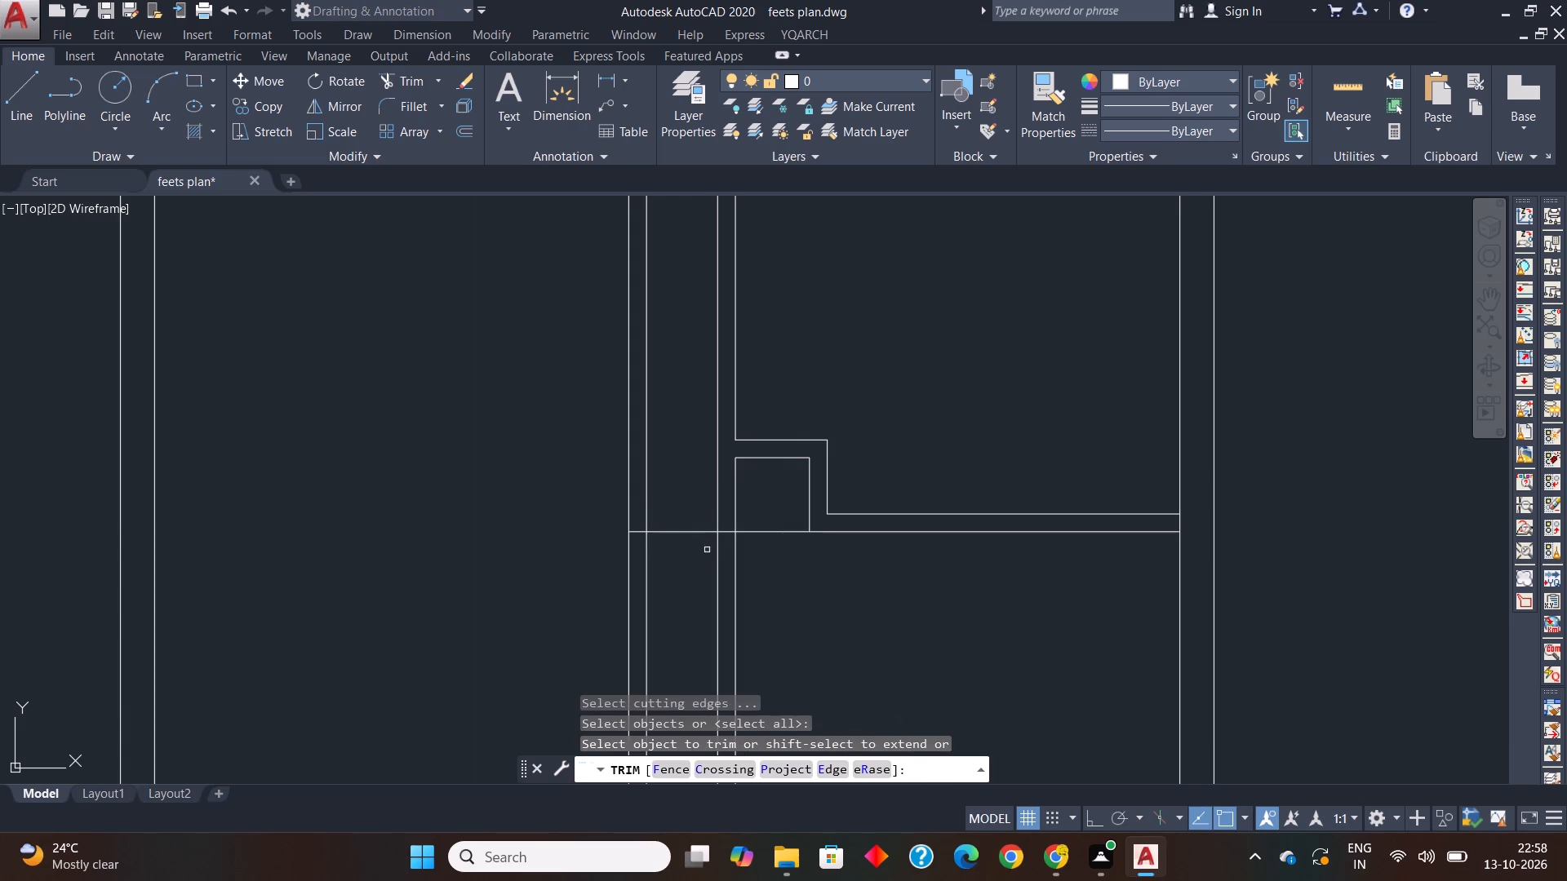
left_click(699, 554)
left_click(667, 507)
scroll(670, 507, "down", 2)
scroll(675, 515, "up", 2)
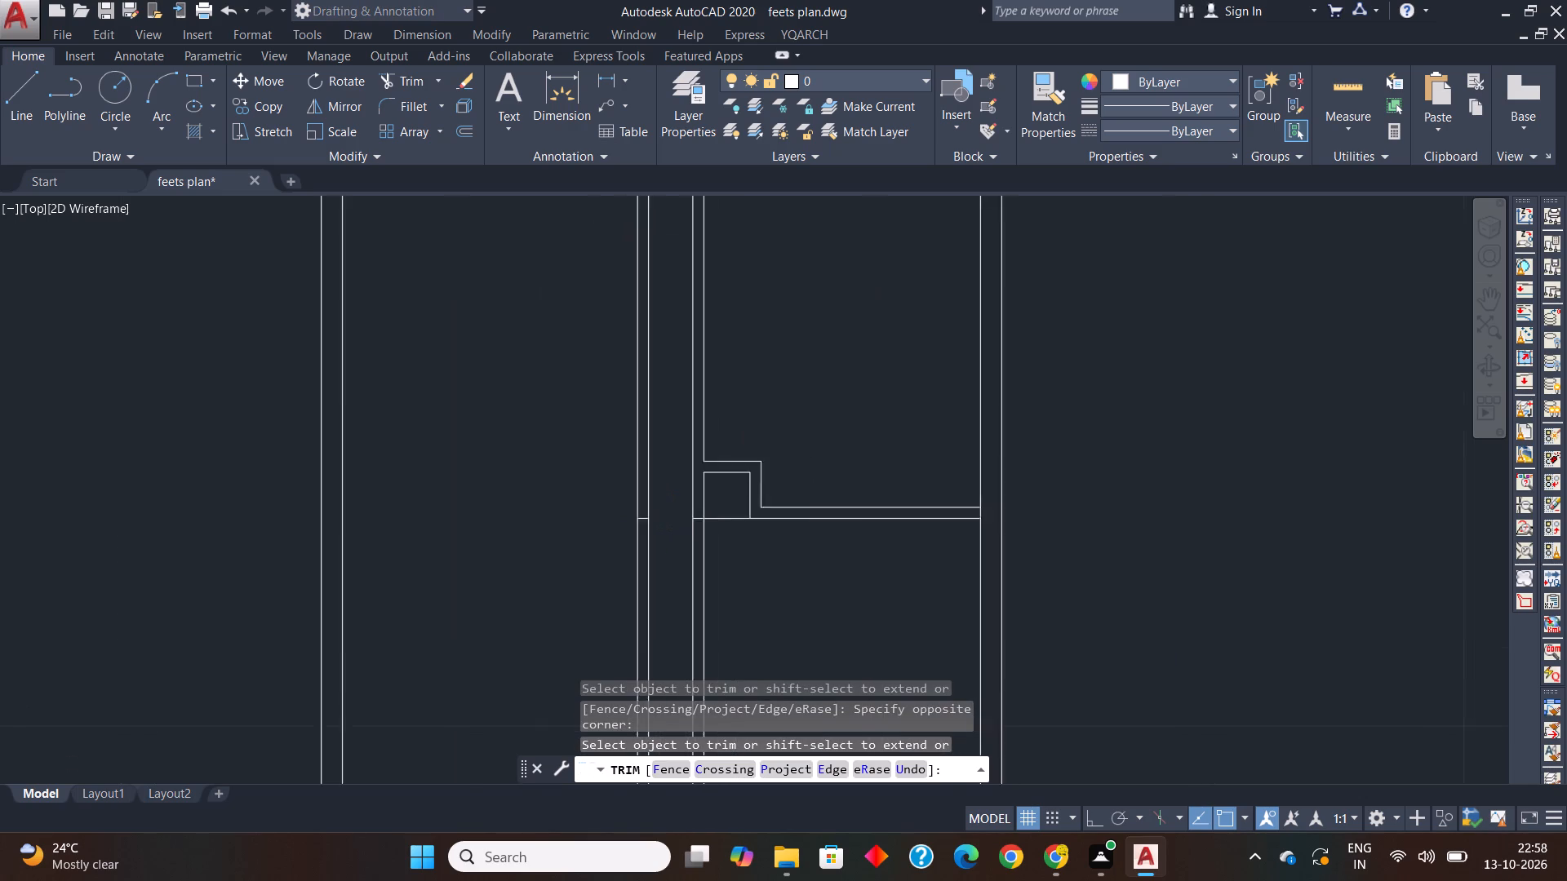
key("Escape")
key("Escape")
left_click(586, 556)
left_click(646, 503)
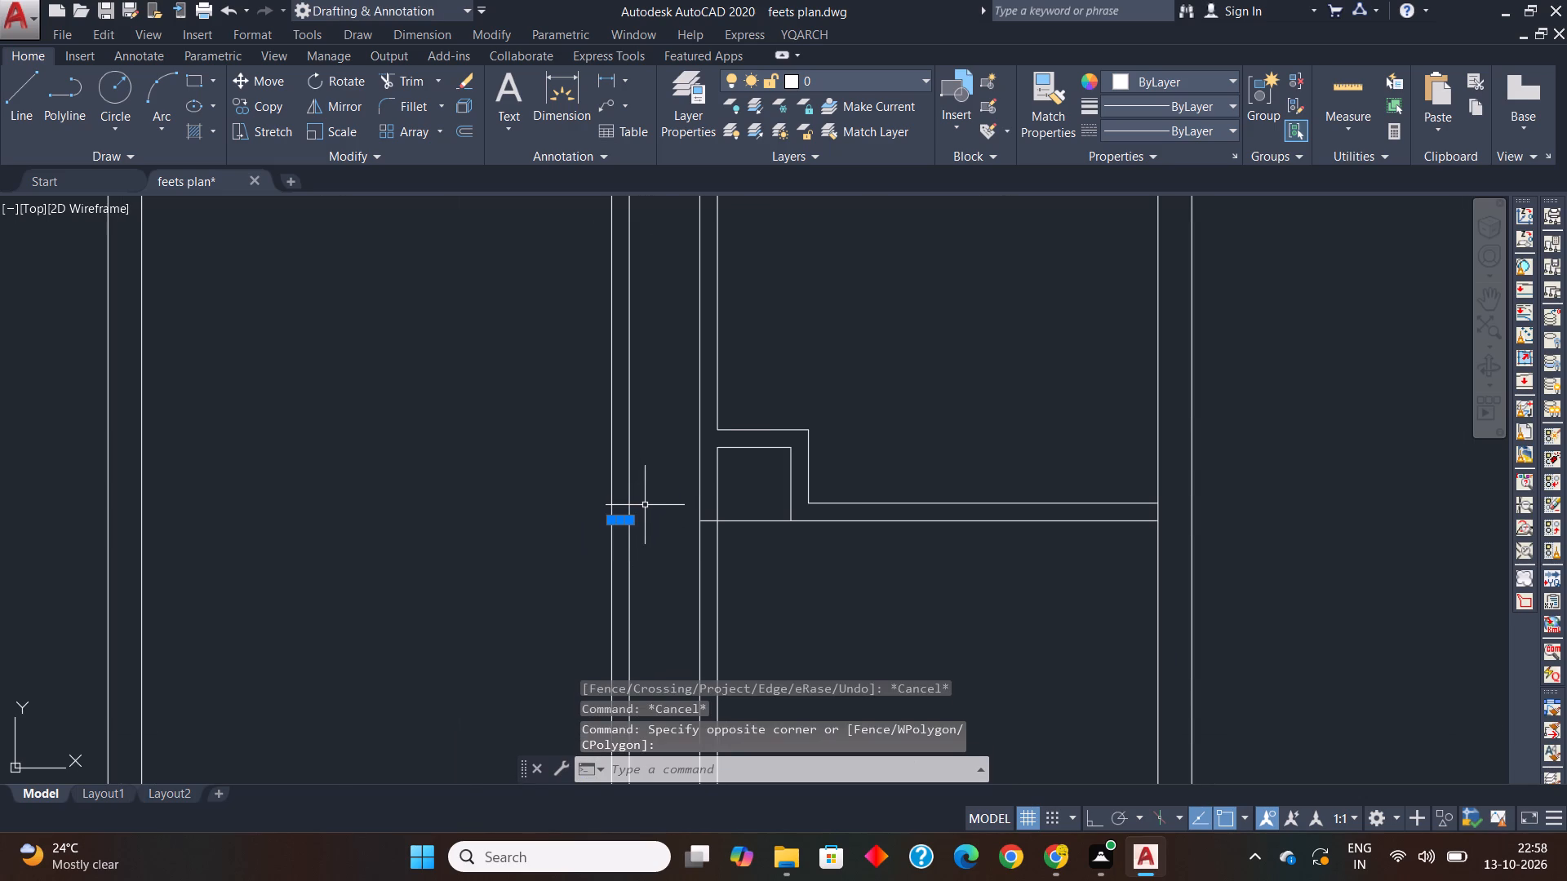
key("Delete")
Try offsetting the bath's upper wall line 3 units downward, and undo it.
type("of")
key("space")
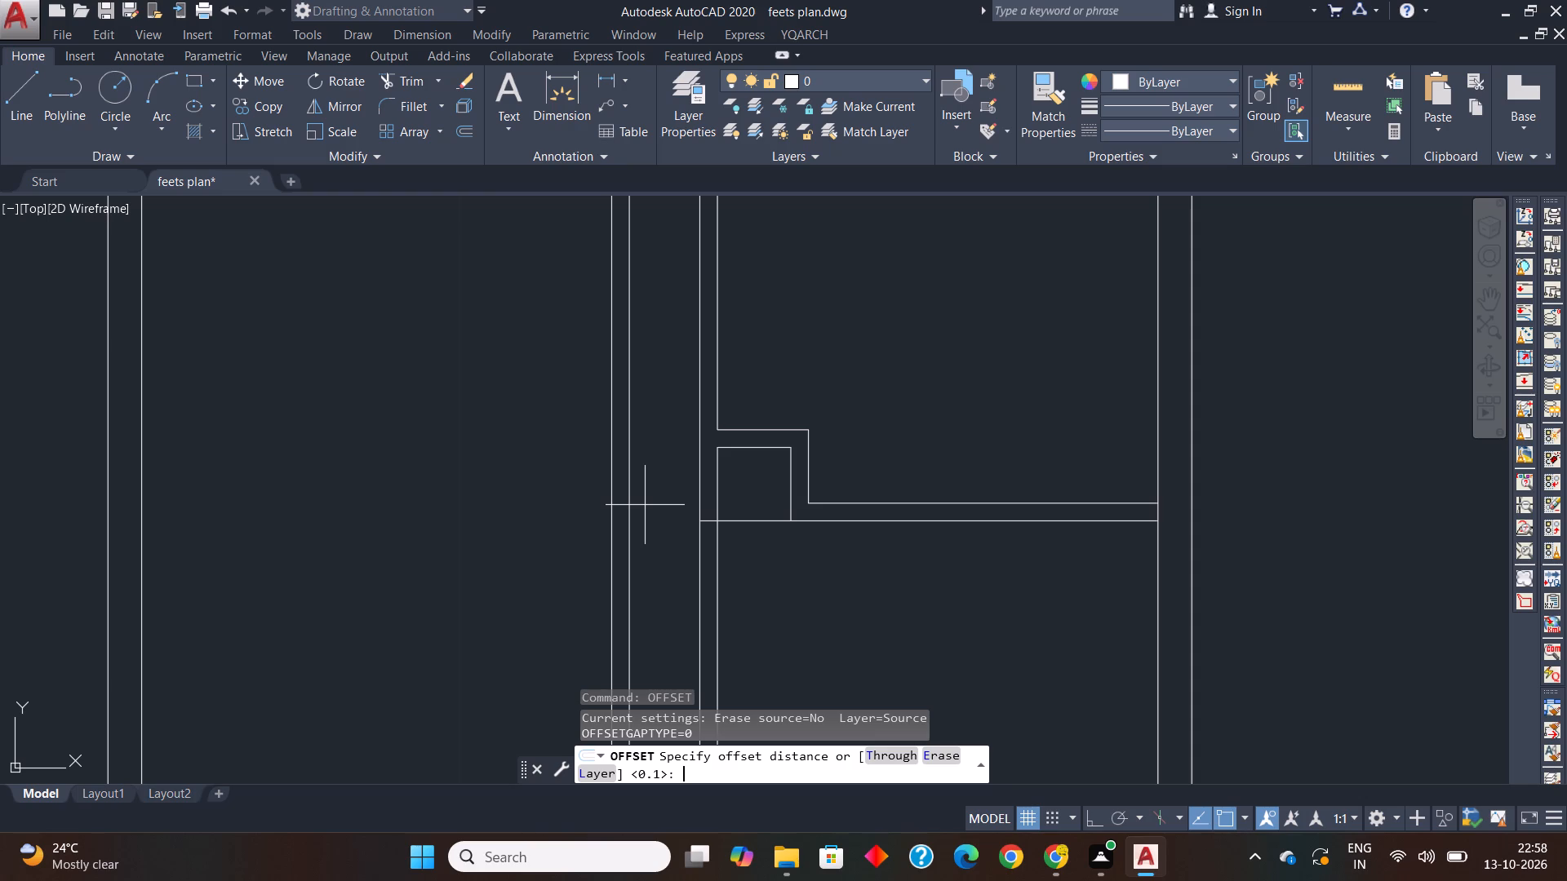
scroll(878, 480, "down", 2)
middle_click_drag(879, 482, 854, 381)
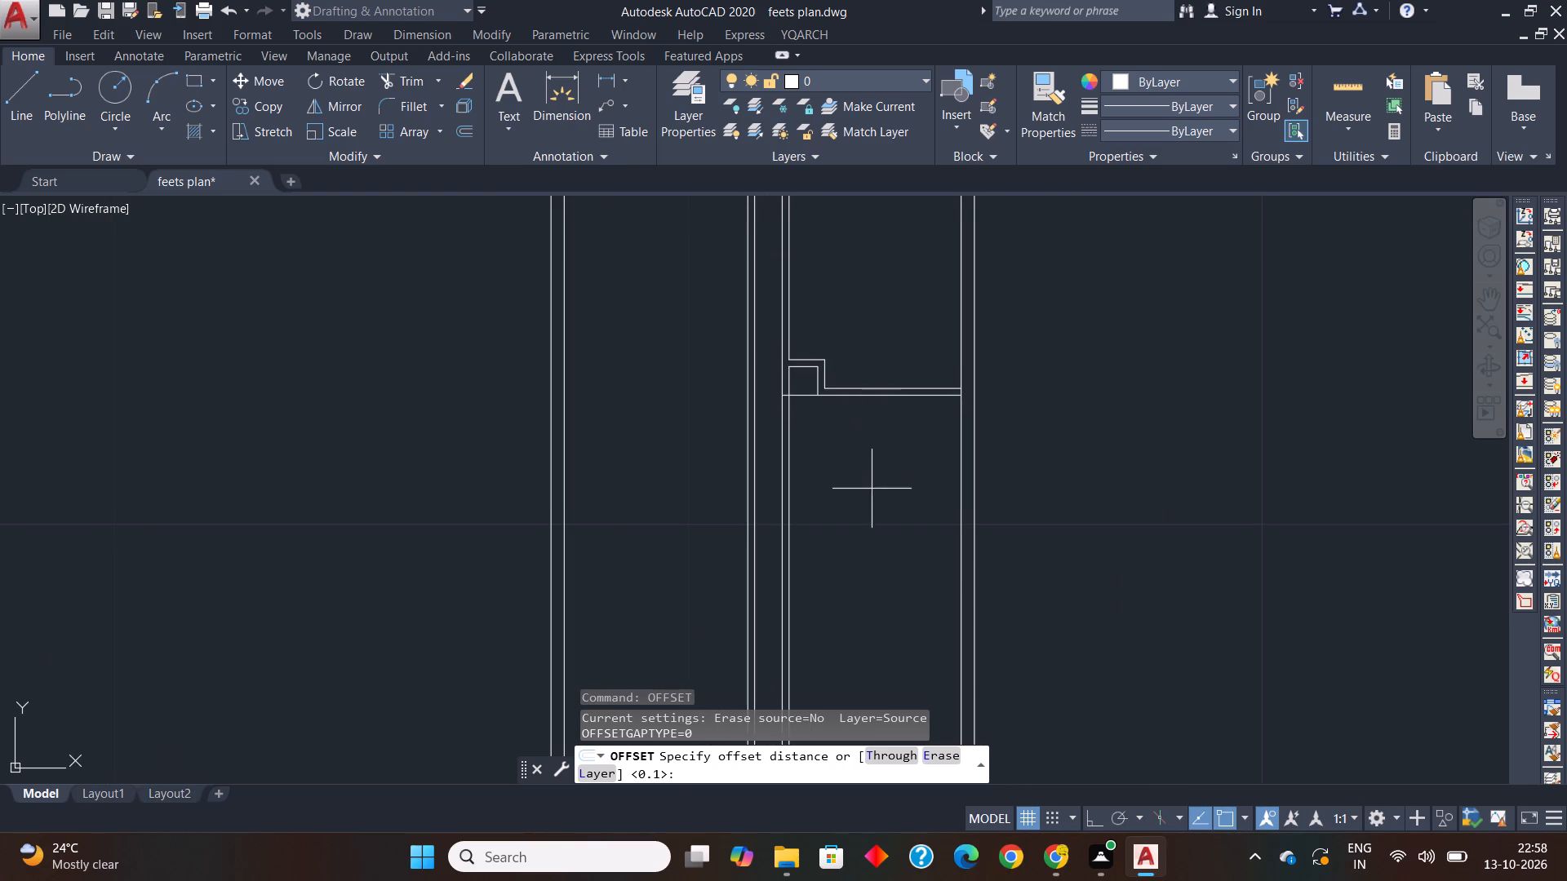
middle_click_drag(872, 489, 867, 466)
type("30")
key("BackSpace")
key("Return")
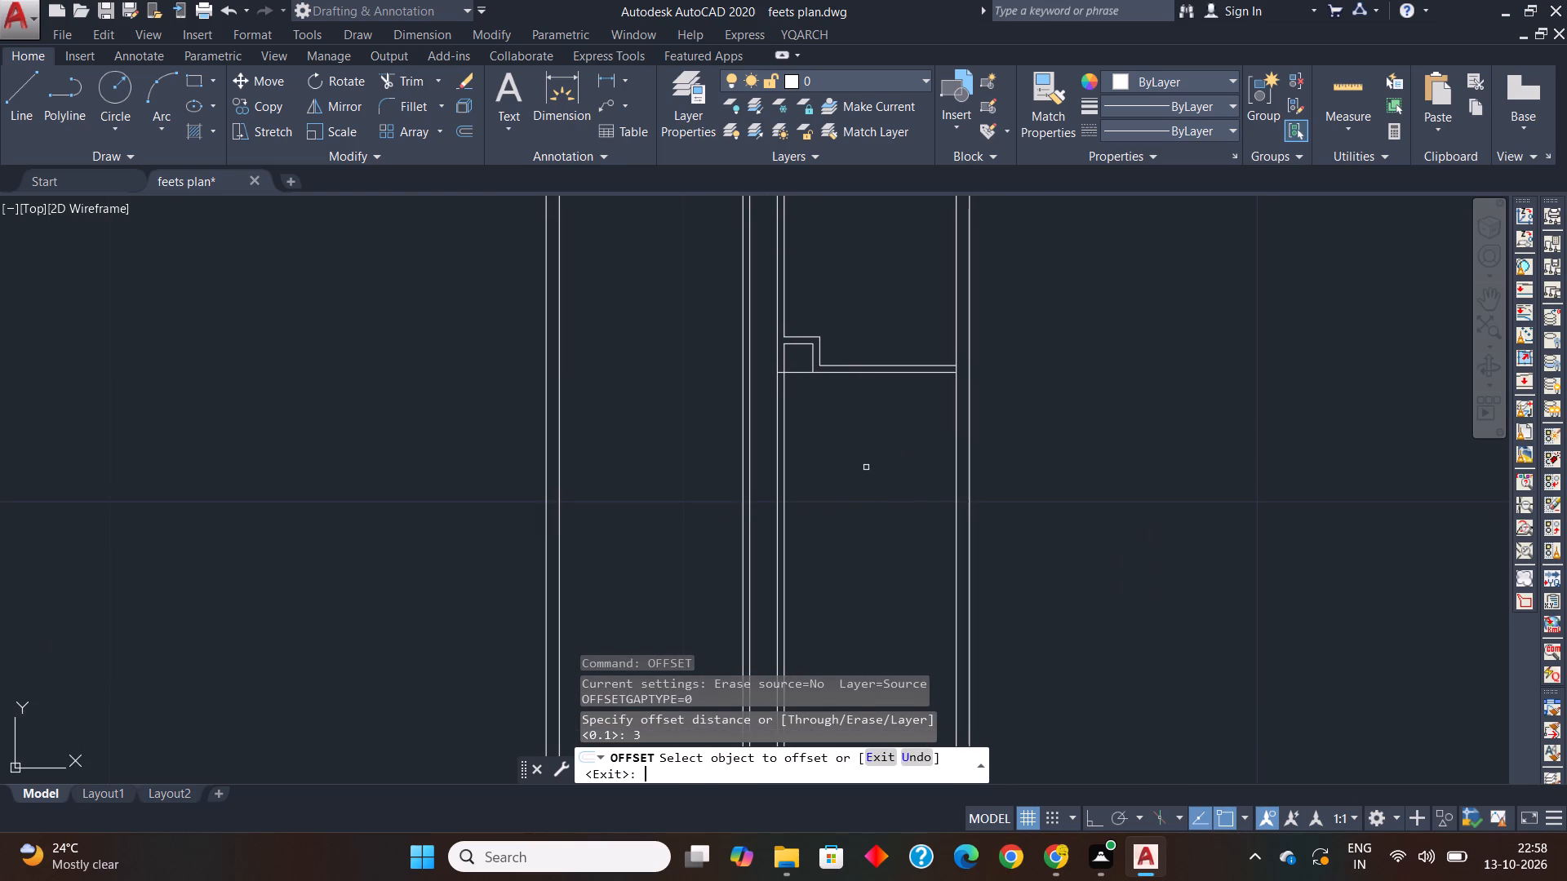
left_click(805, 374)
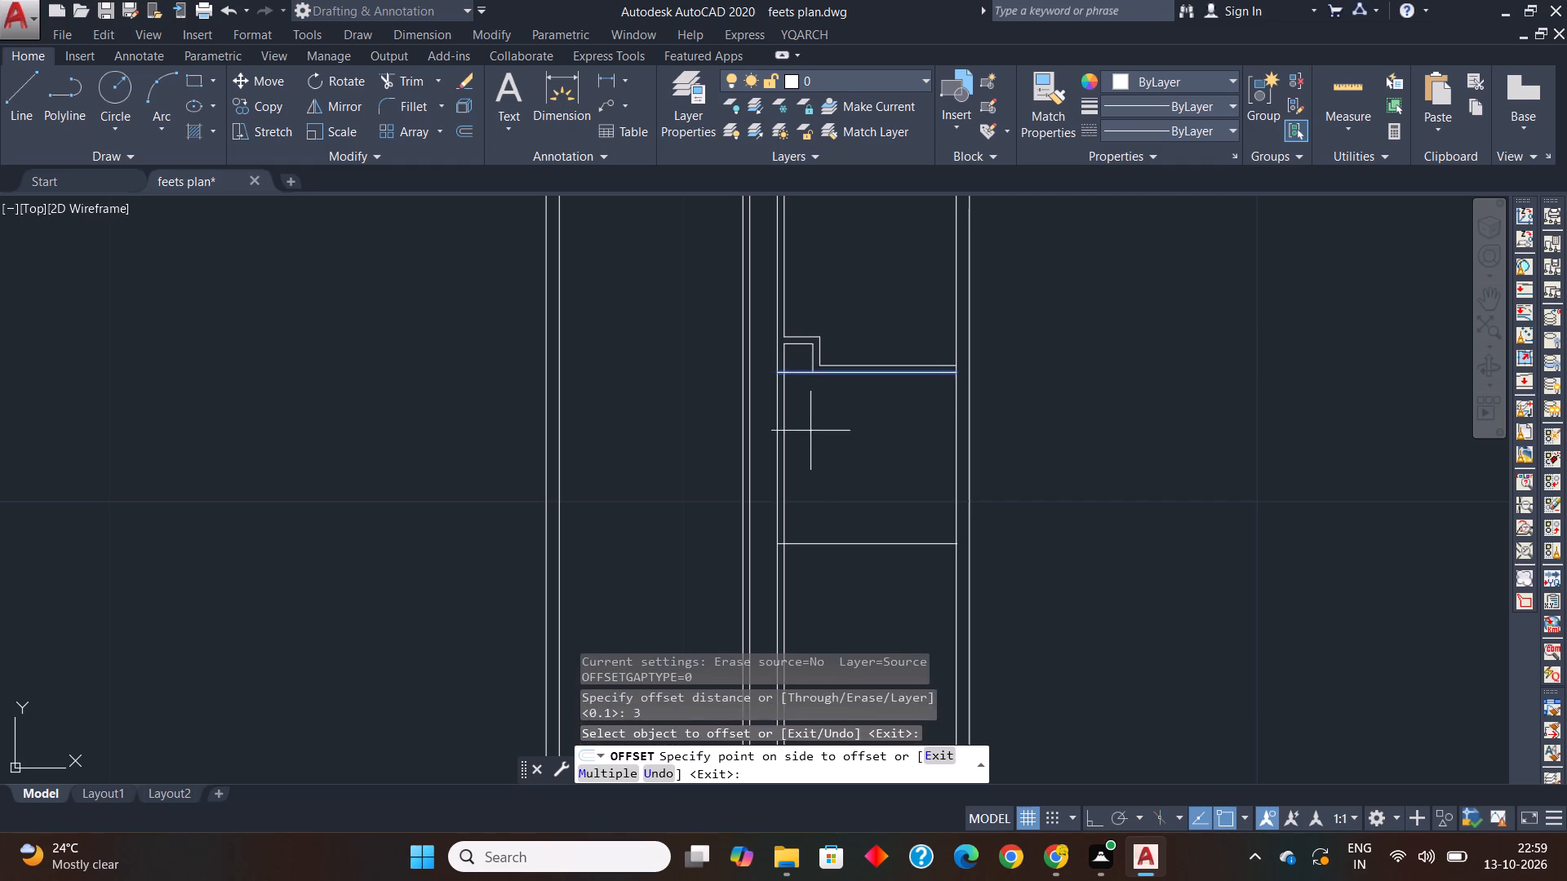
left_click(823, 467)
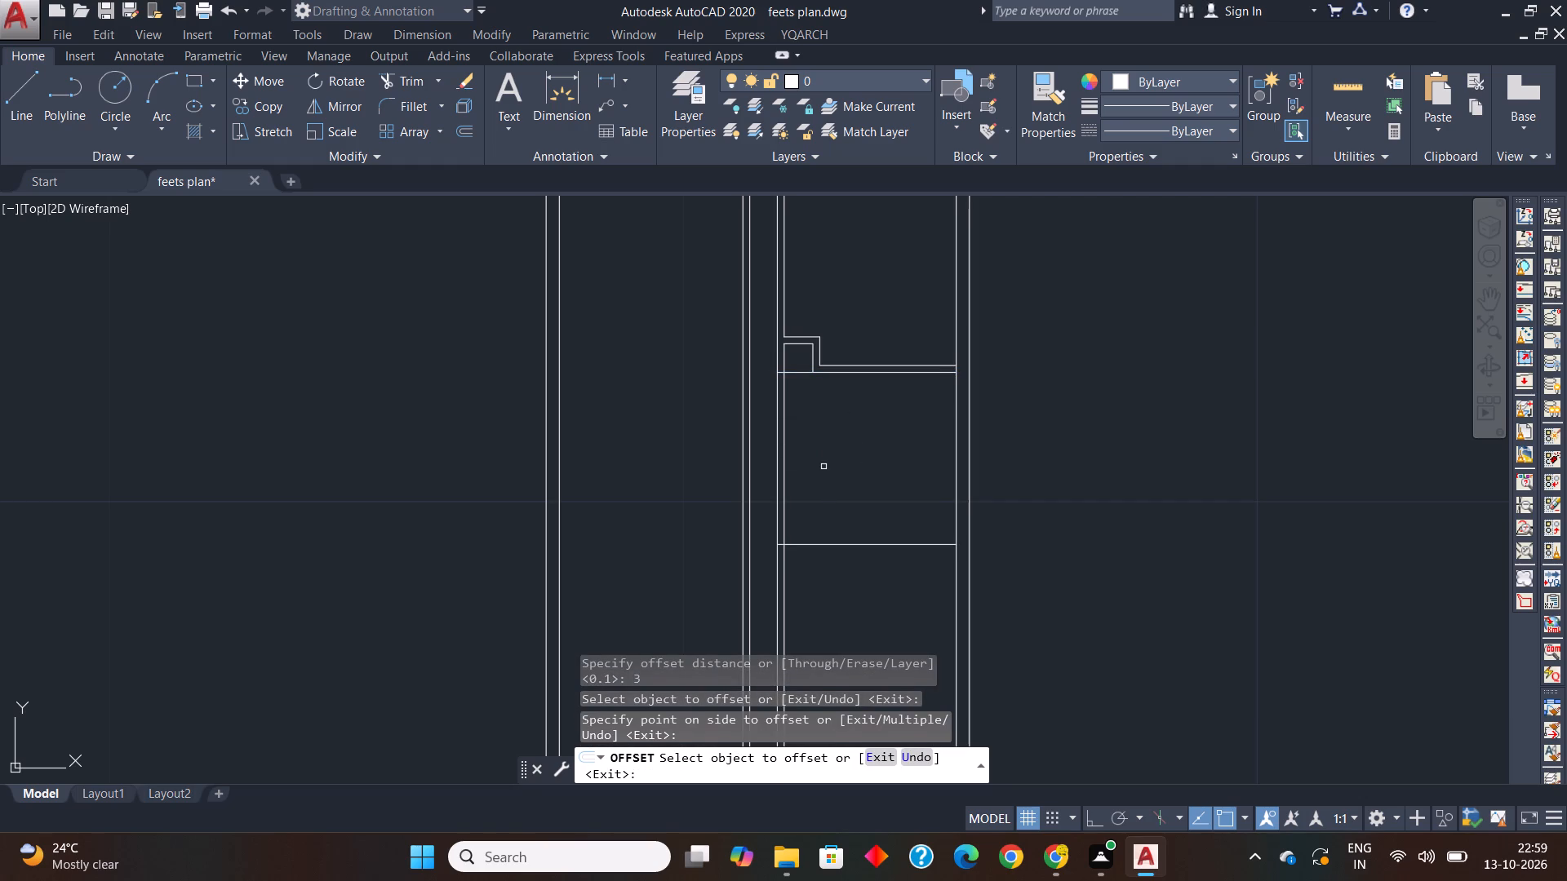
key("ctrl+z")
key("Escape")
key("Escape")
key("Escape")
Offset the bath's upper wall line 2 units downward to form the upper line of the bath's lower wall.
type("of")
key("space")
key("2")
key("Return")
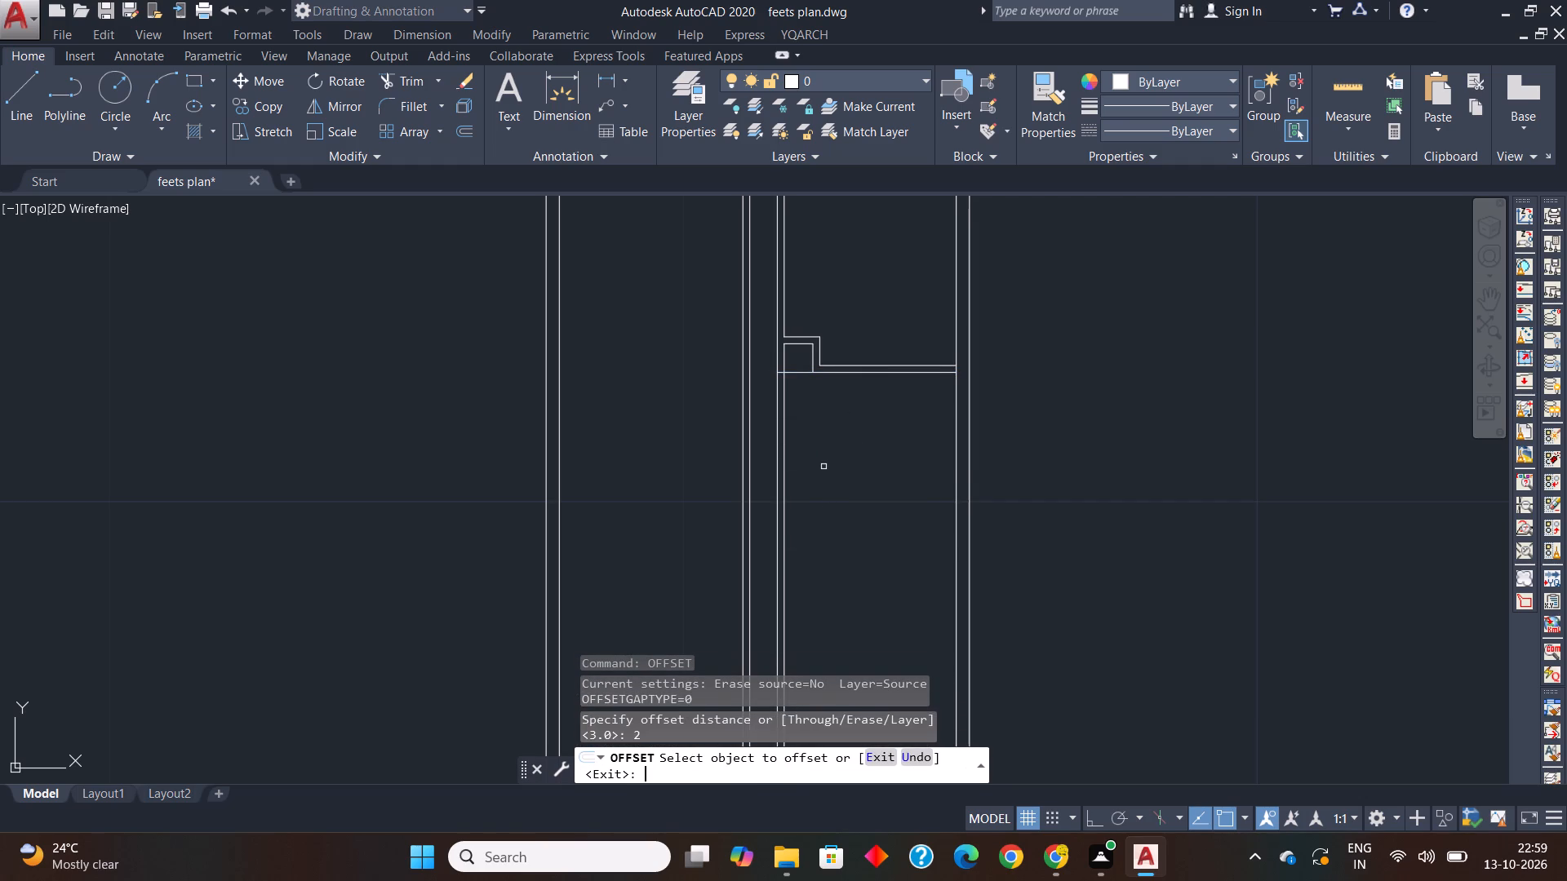
left_click(801, 374)
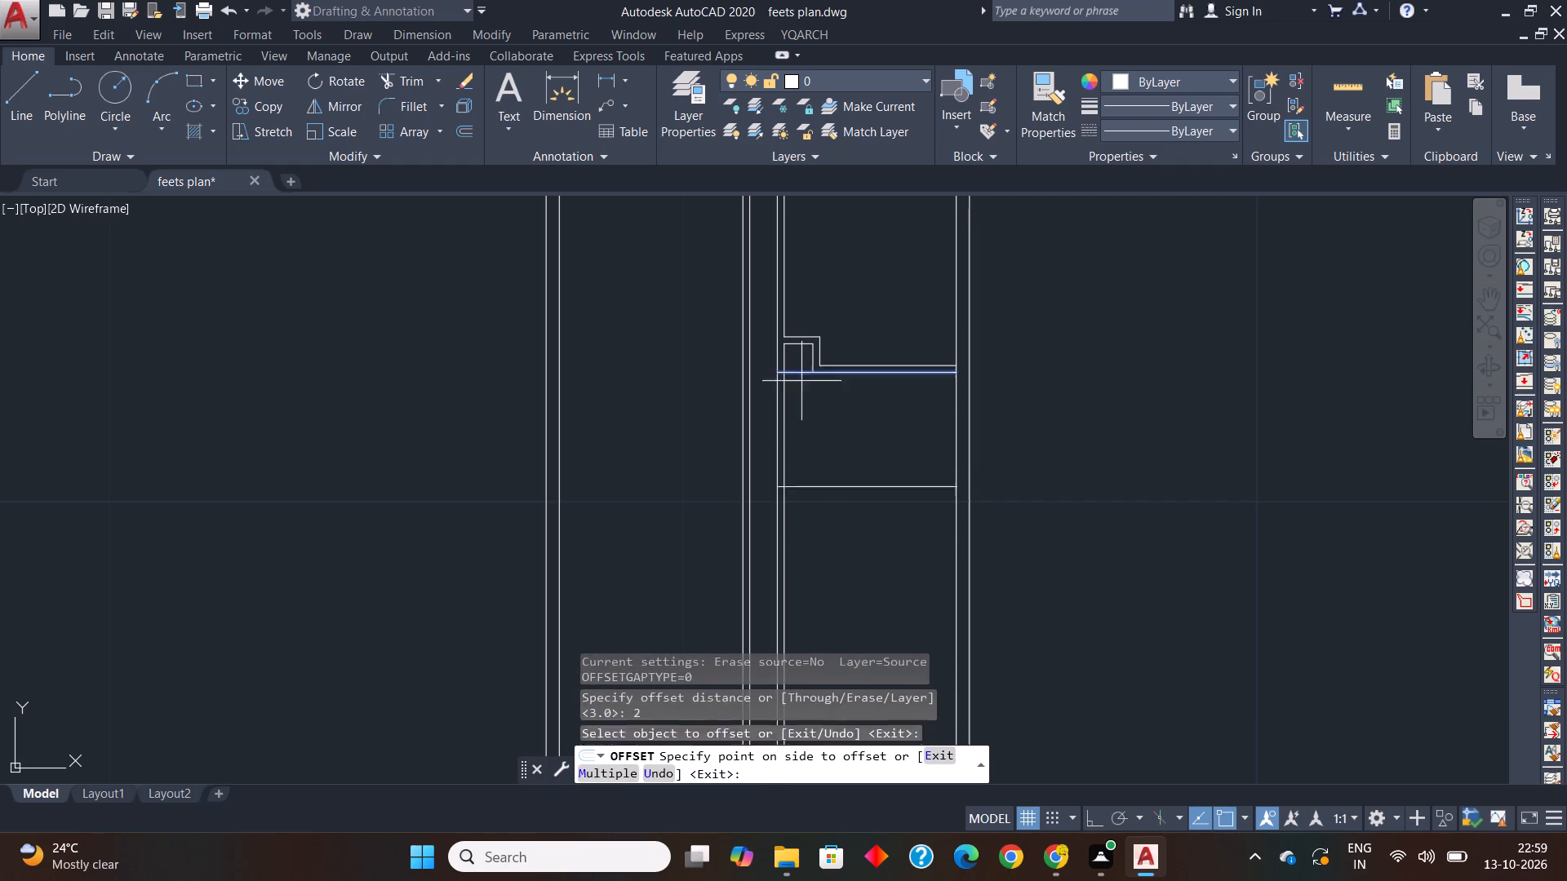
left_click(821, 463)
key("v")
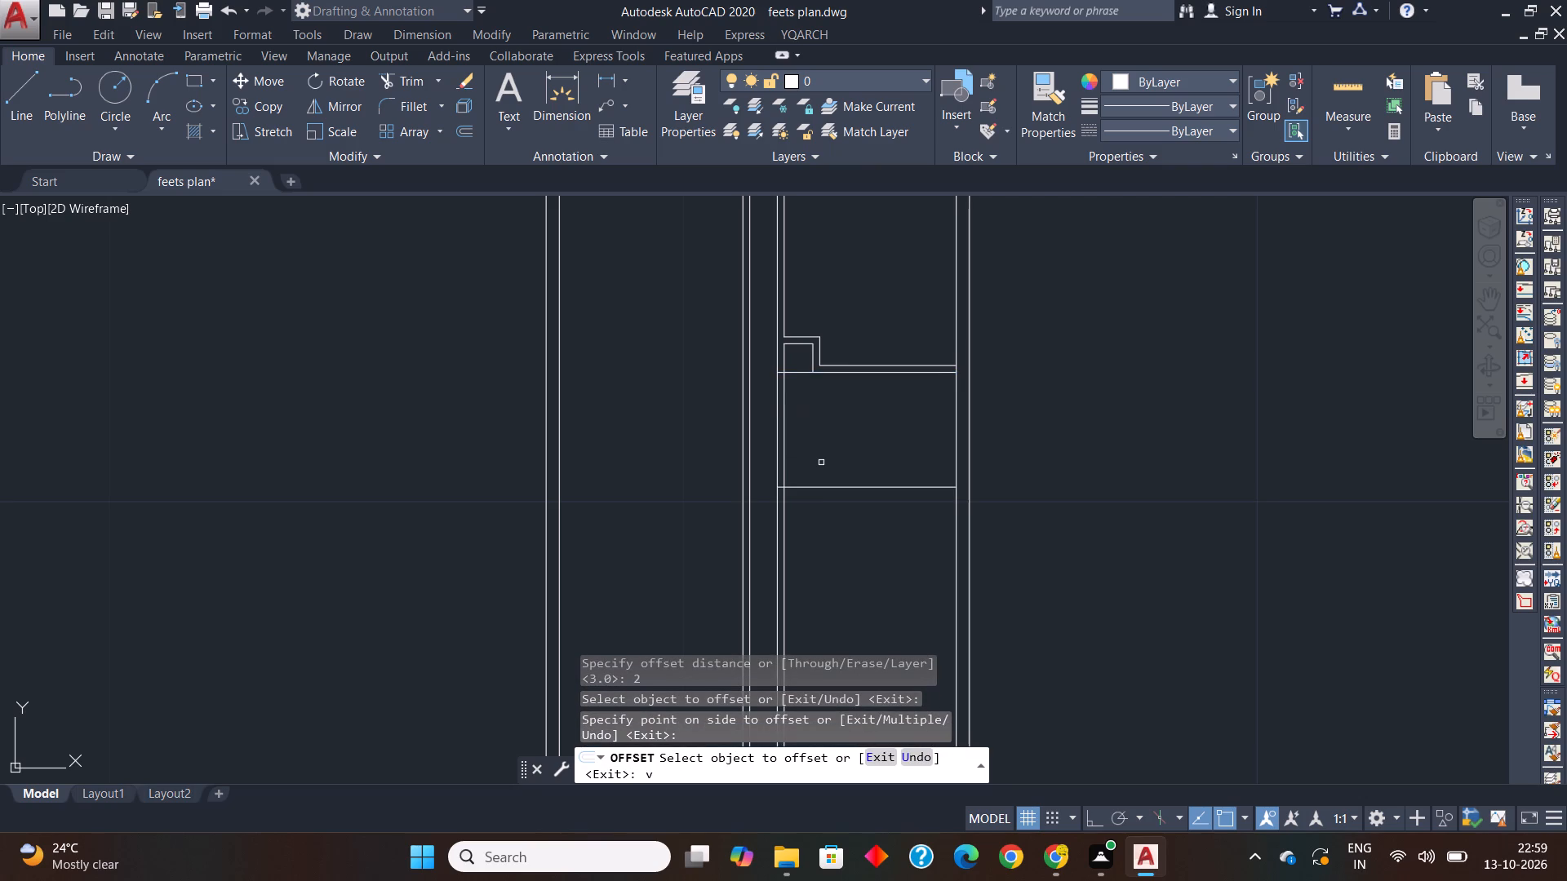
key("BackSpace")
key("space")
Offset the new horizontal line 0.12 downward to give the bath's lower wall its thickness.
key("space")
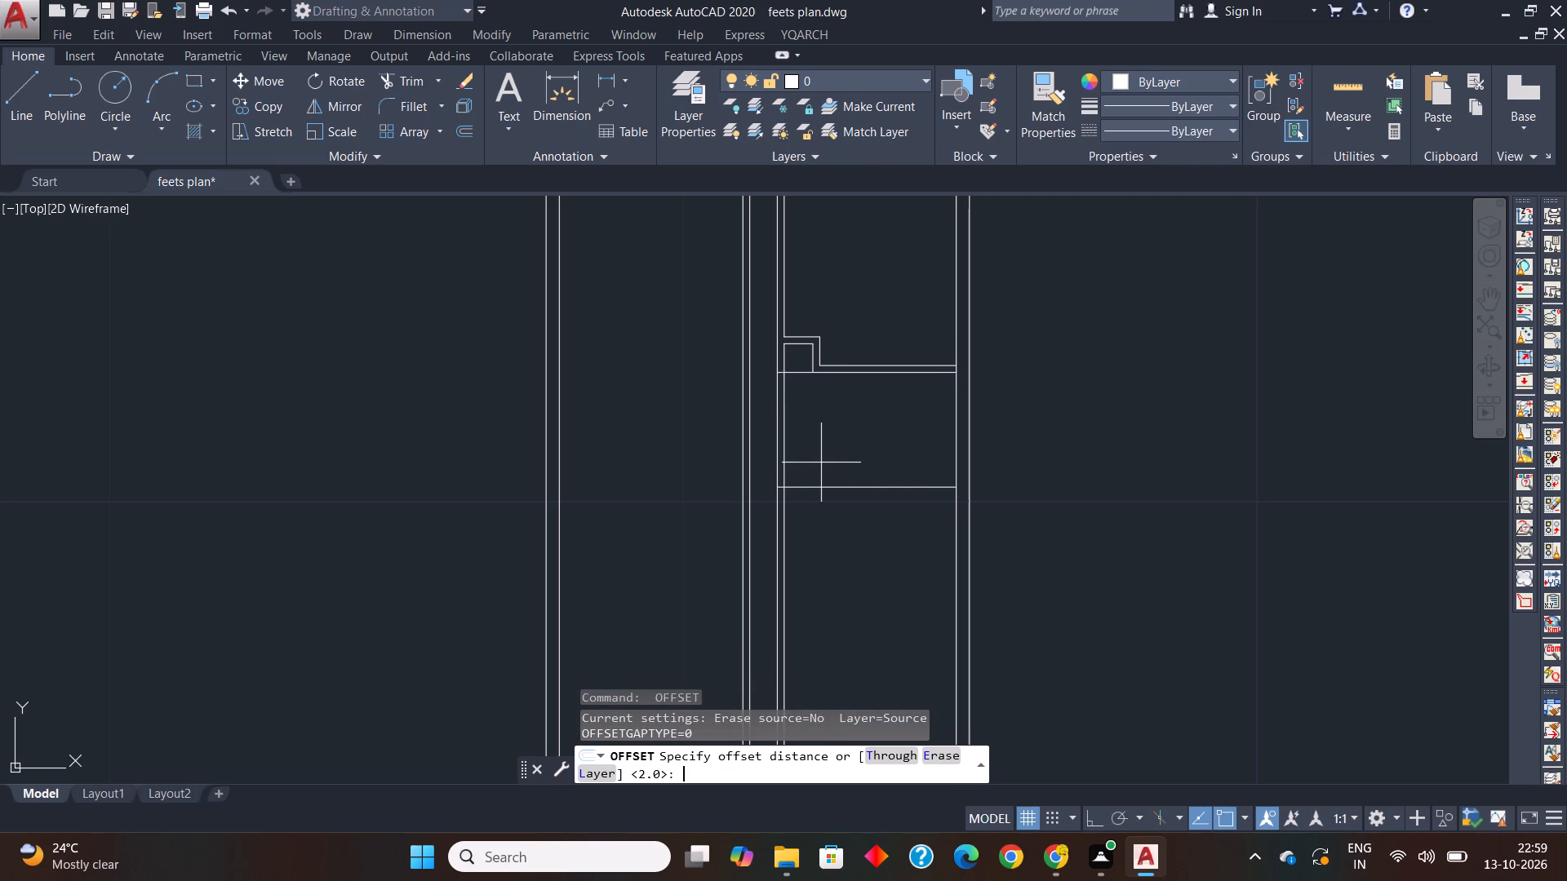
type("0.12")
key("Return")
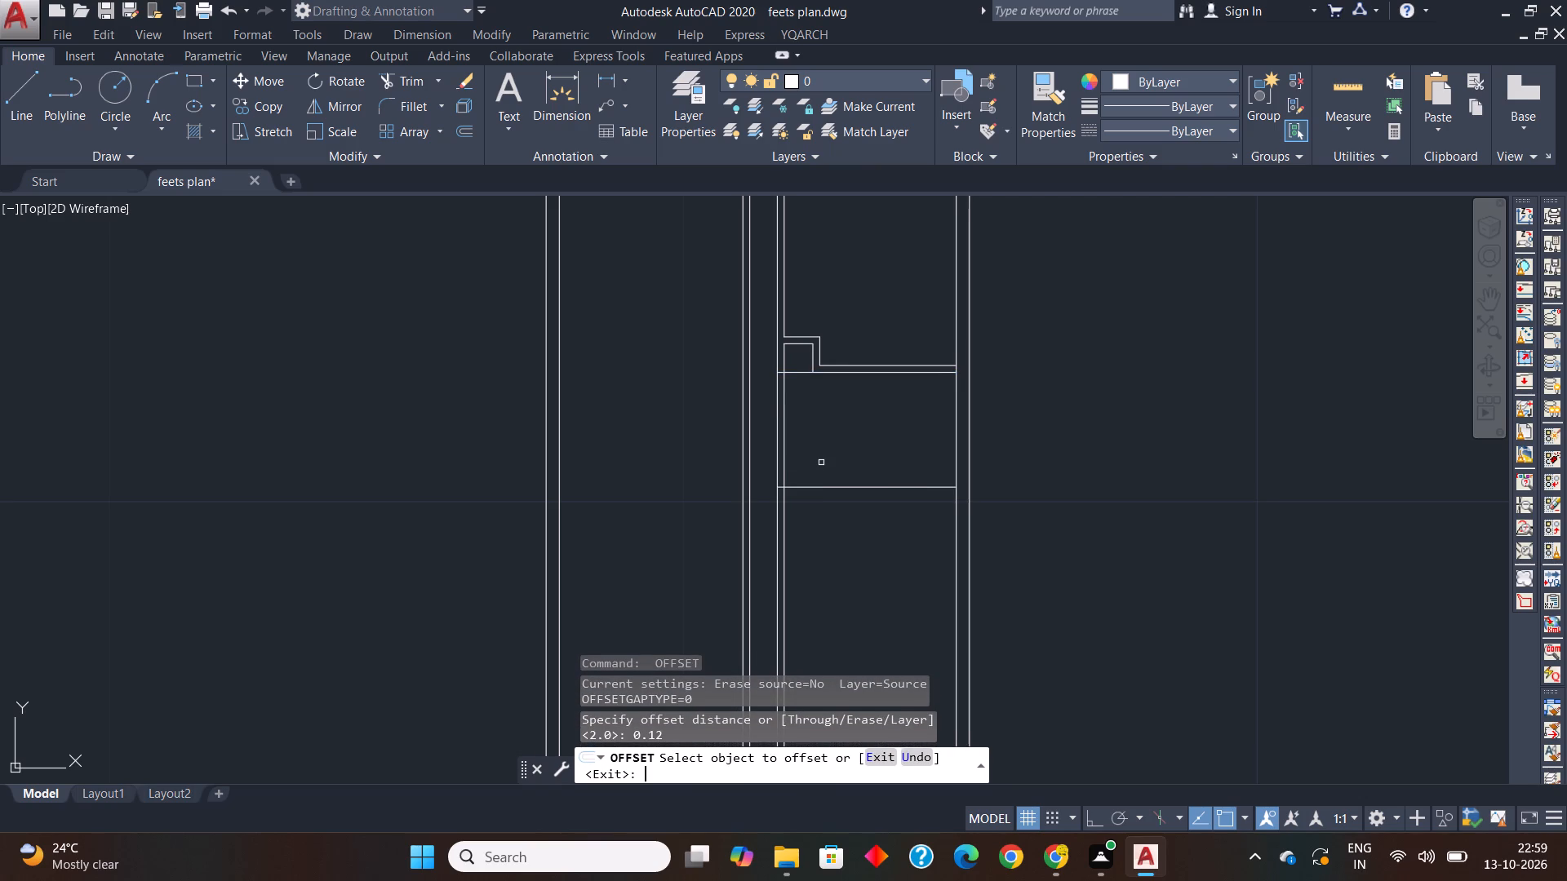
left_click(839, 488)
left_click(841, 538)
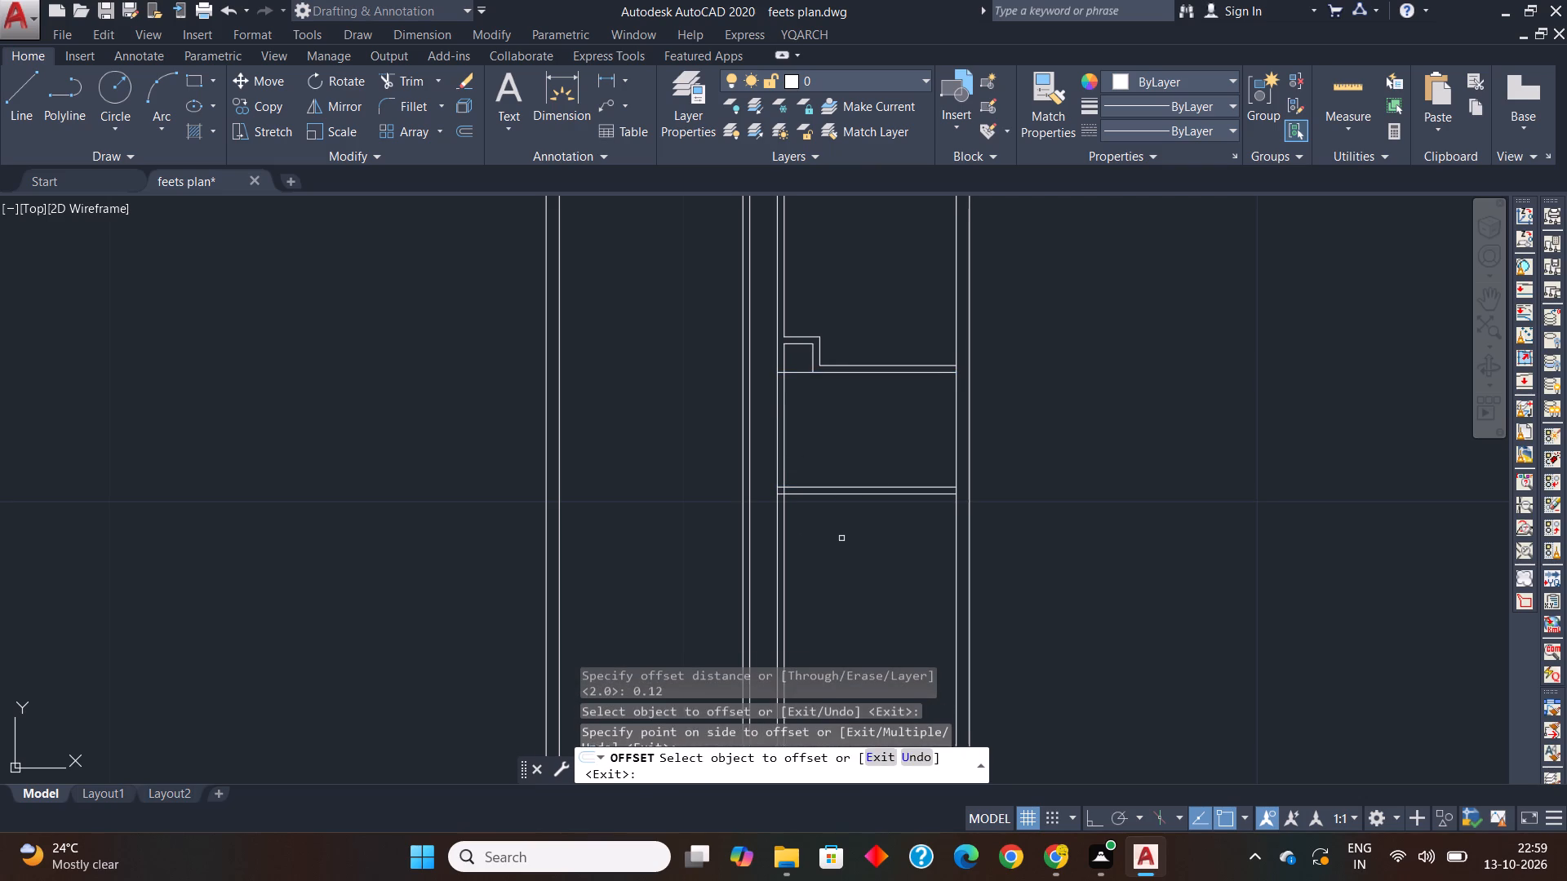
Open the "new meters plan" image from the autocad folder and check the walls around the lower bath and Bedroom 3.
middle_click_drag(864, 554, 922, 582)
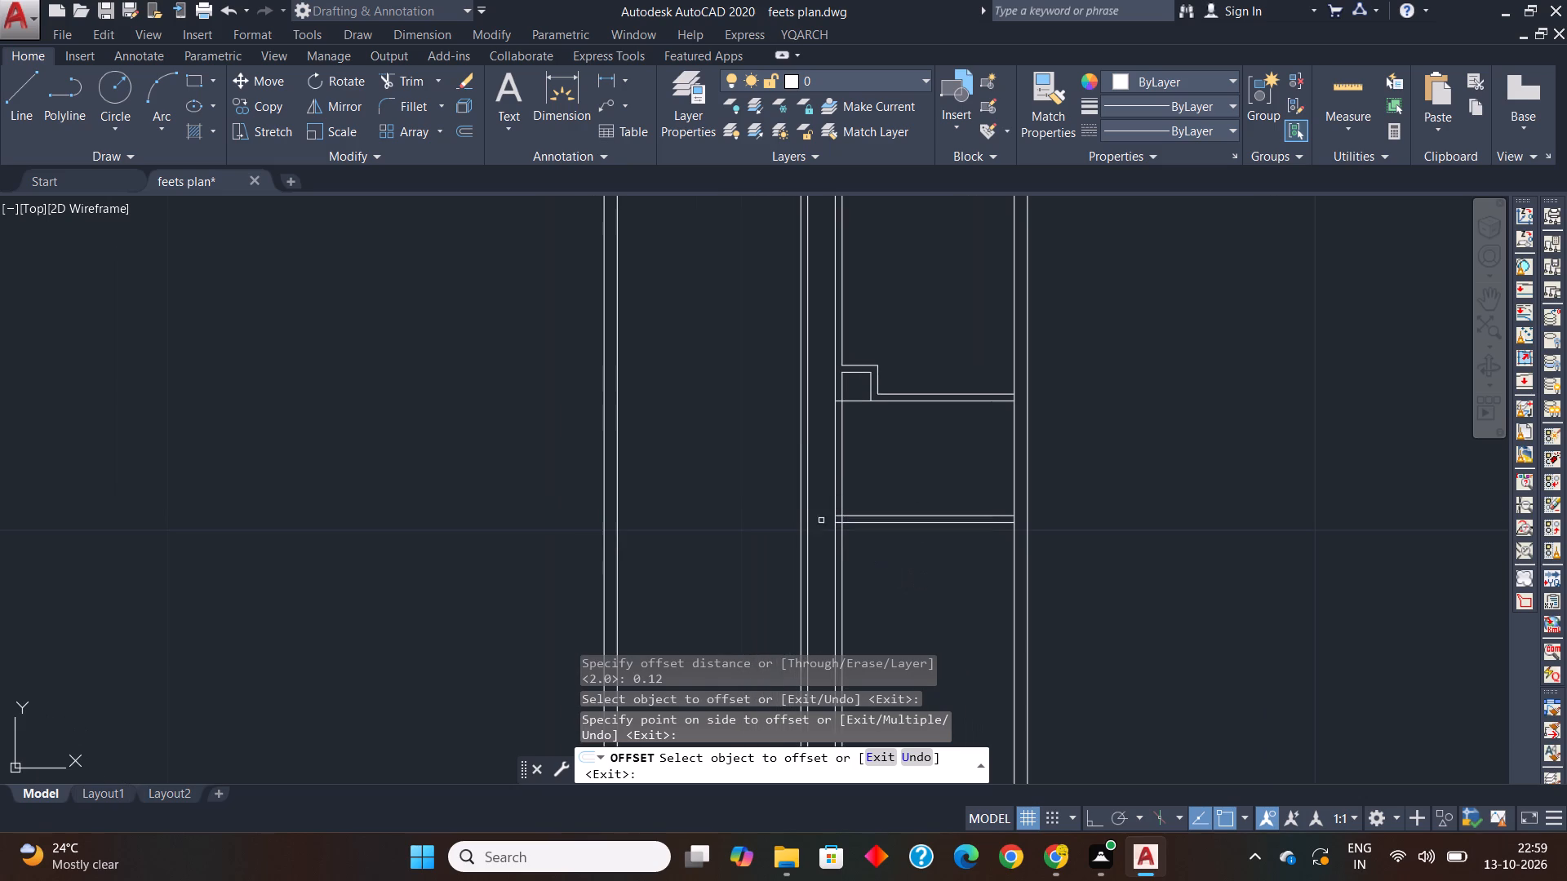
middle_click_drag(815, 507, 846, 524)
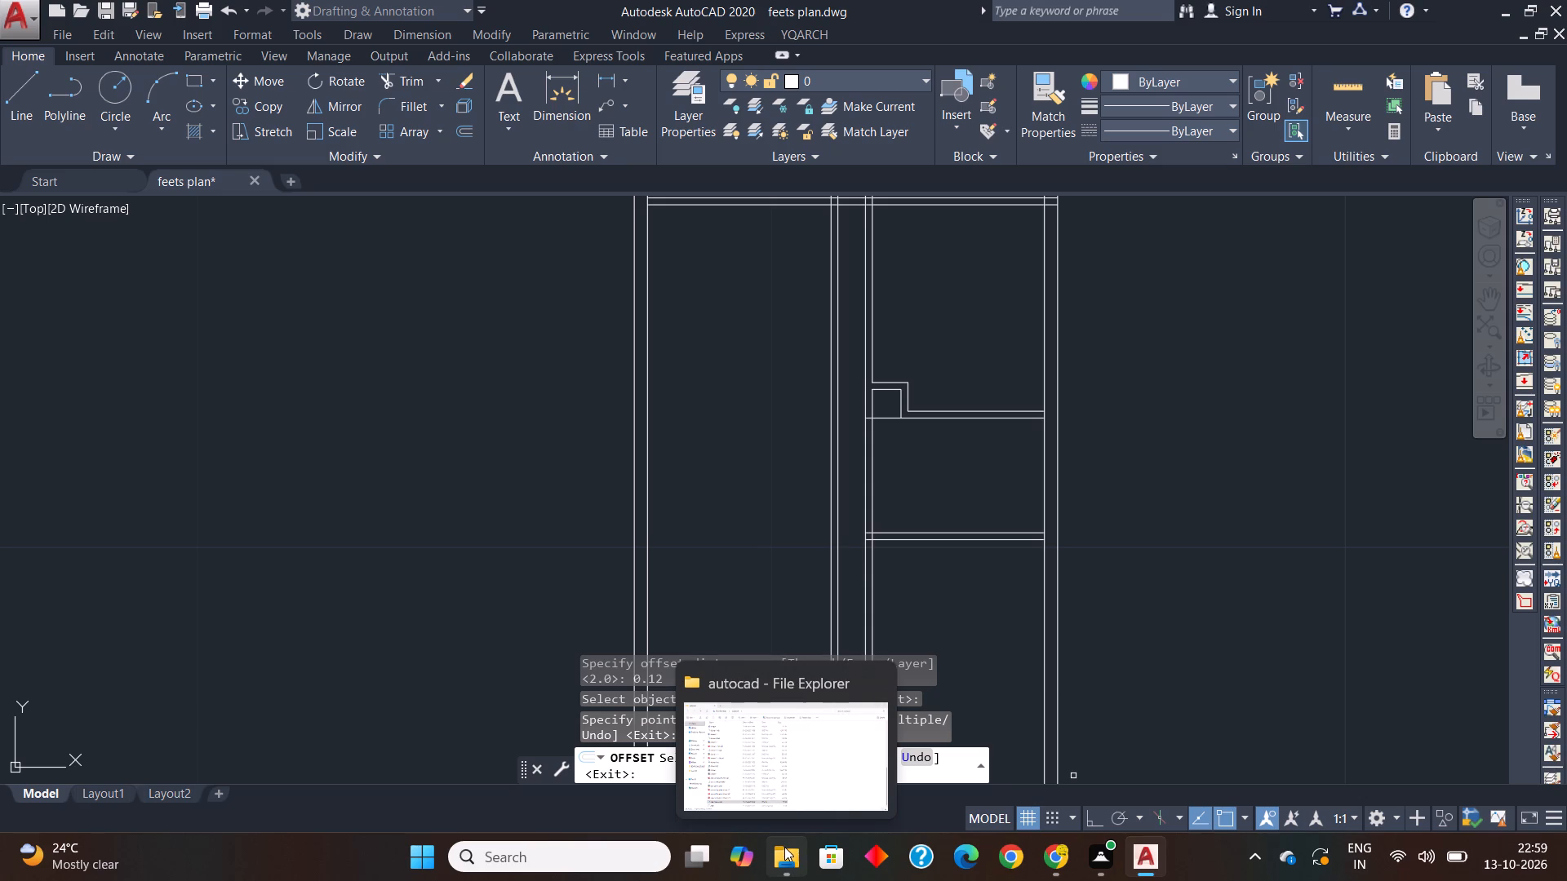
left_click(775, 773)
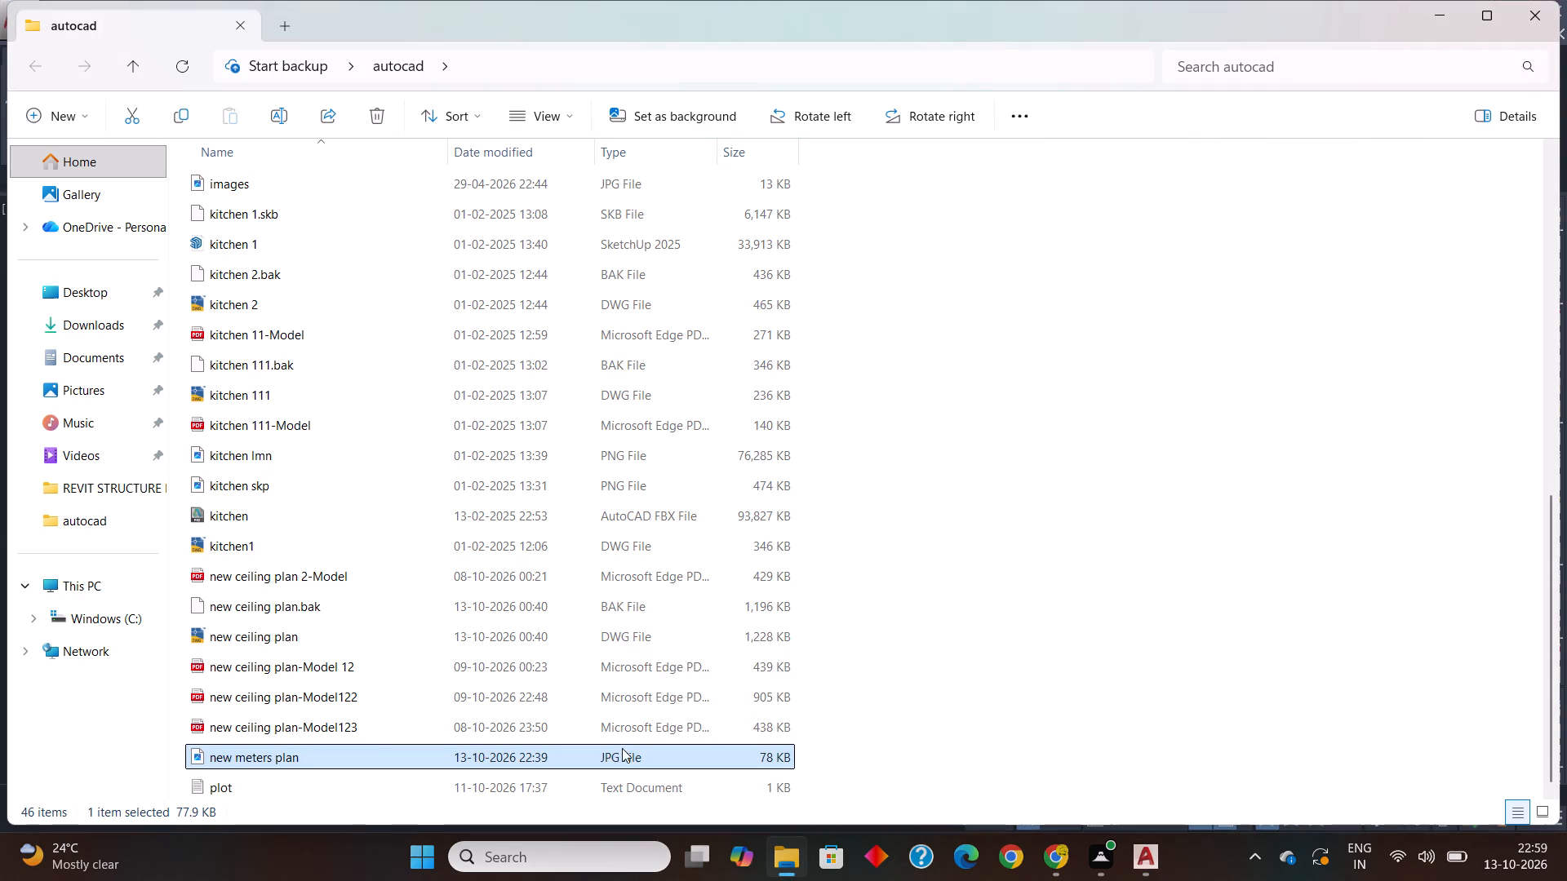
double_click(621, 750)
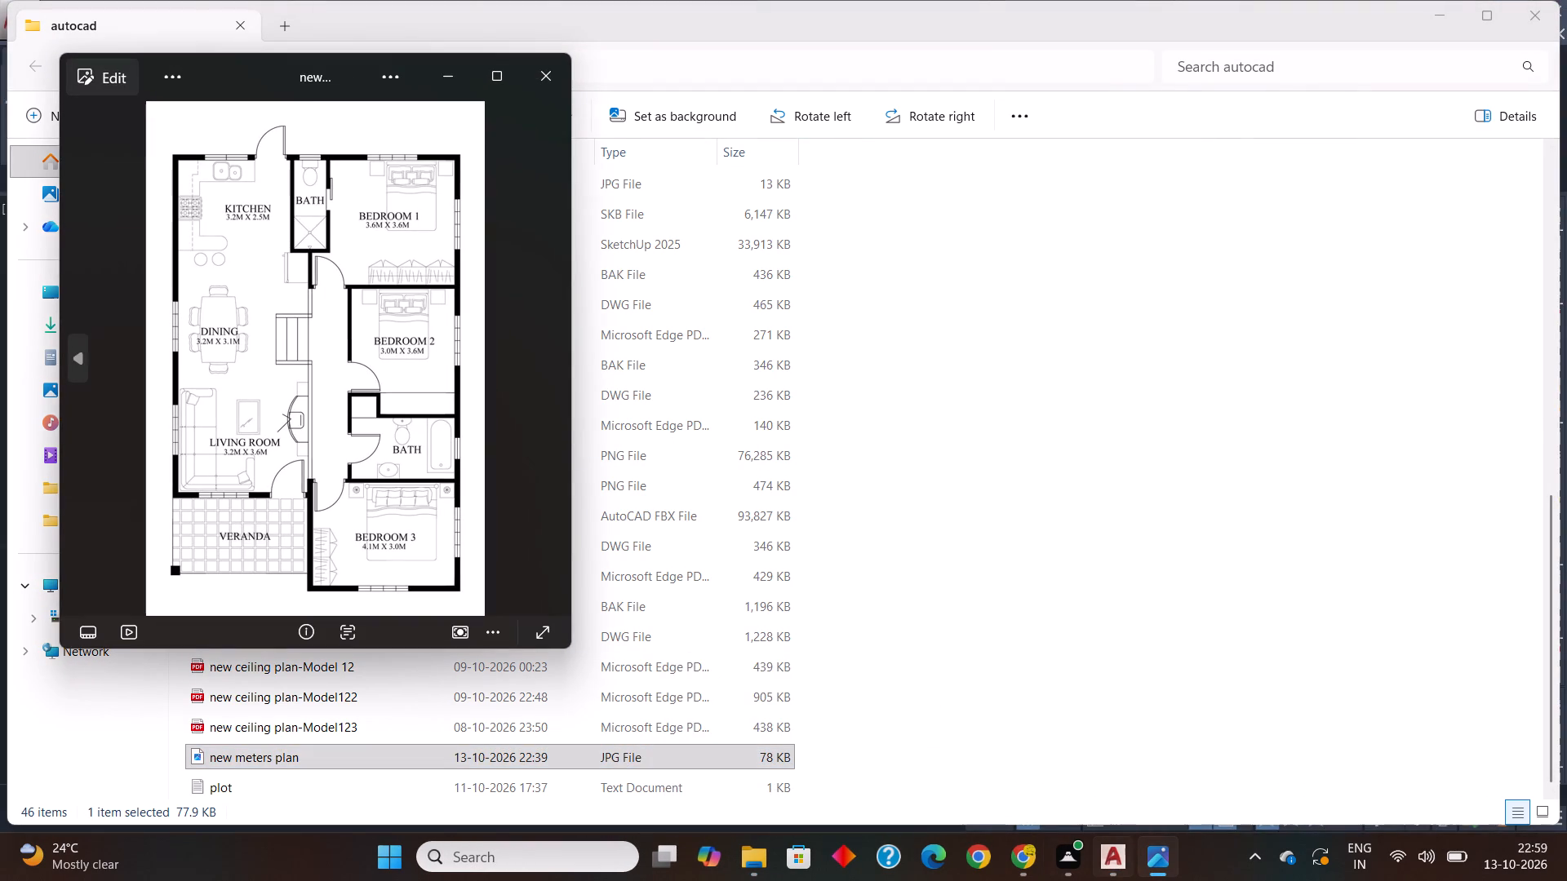
left_click(1104, 857)
left_click(1152, 865)
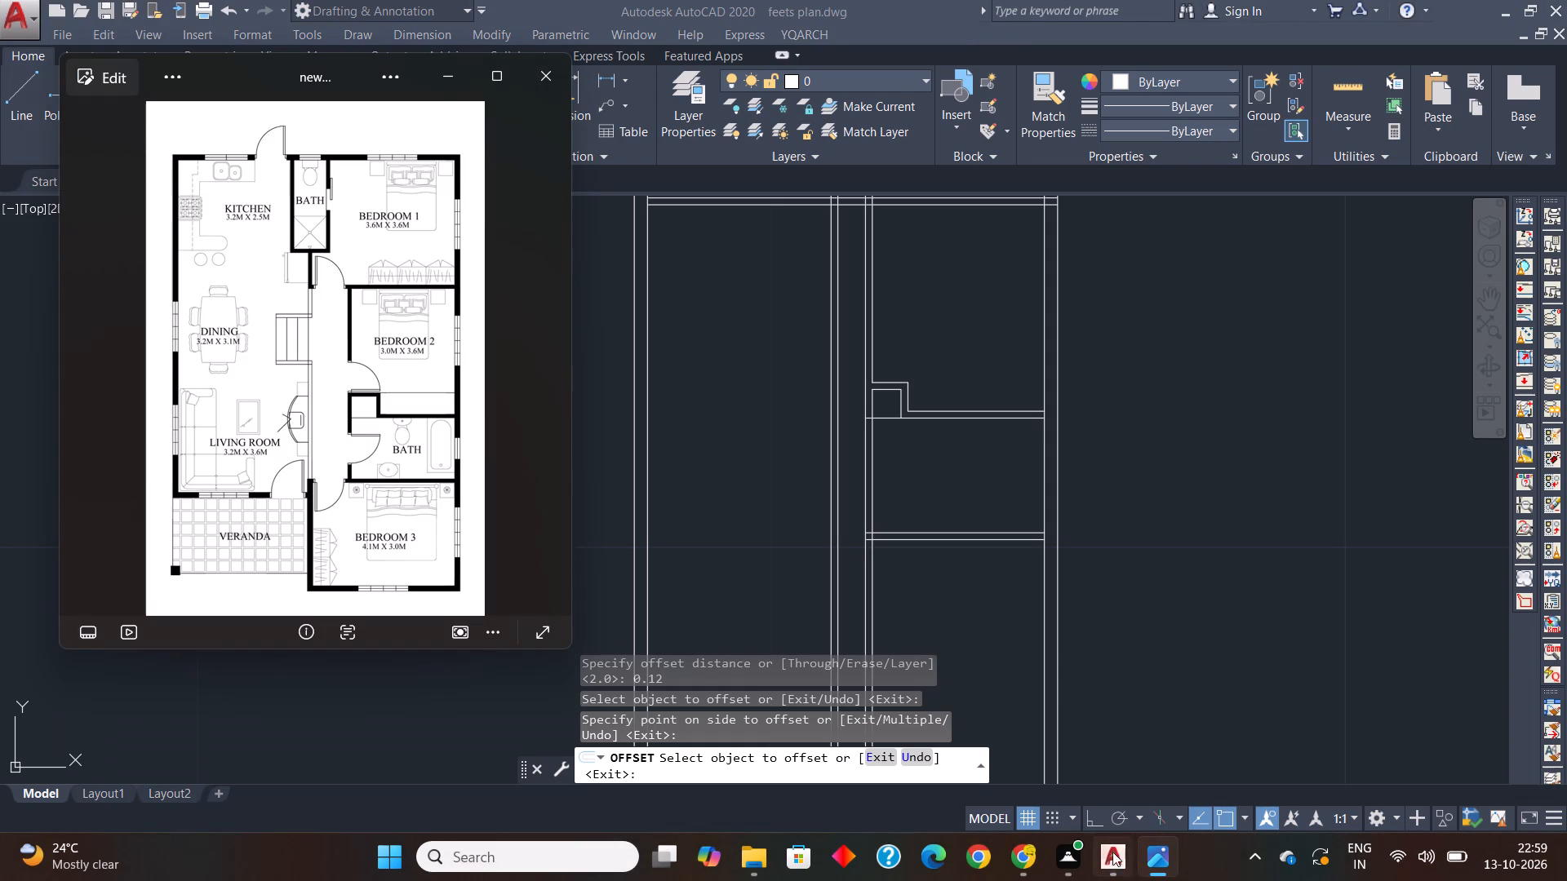
middle_click_drag(914, 586, 907, 569)
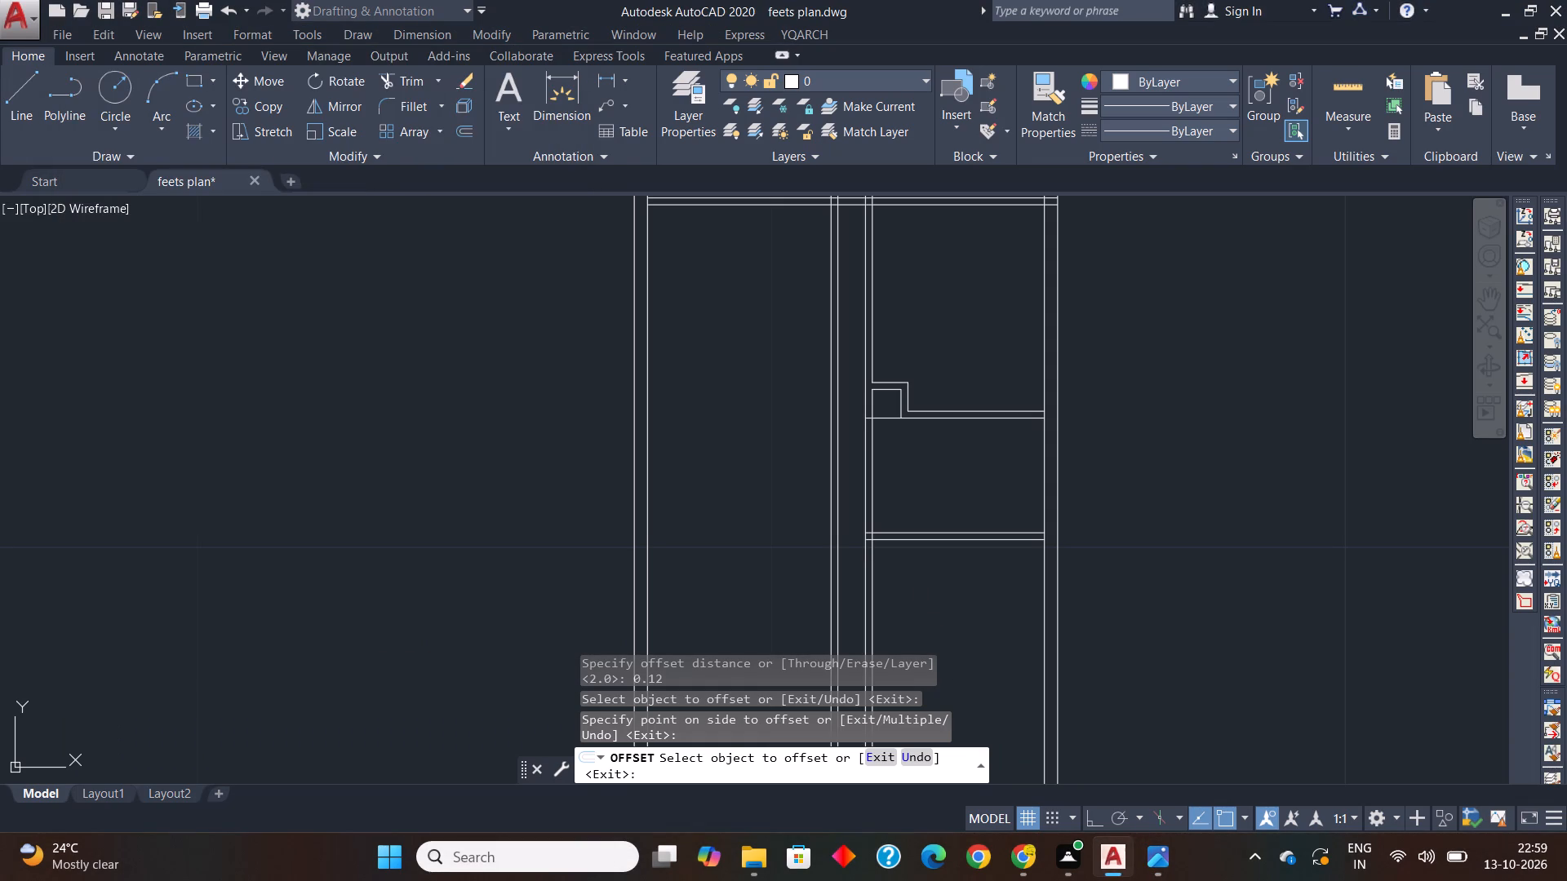
middle_click_drag(907, 569, 905, 570)
Extend both lines of the bath's lower wall across the corridor to its opposite wall.
key("Escape")
key("Escape")
type("ex")
key("space")
key("space")
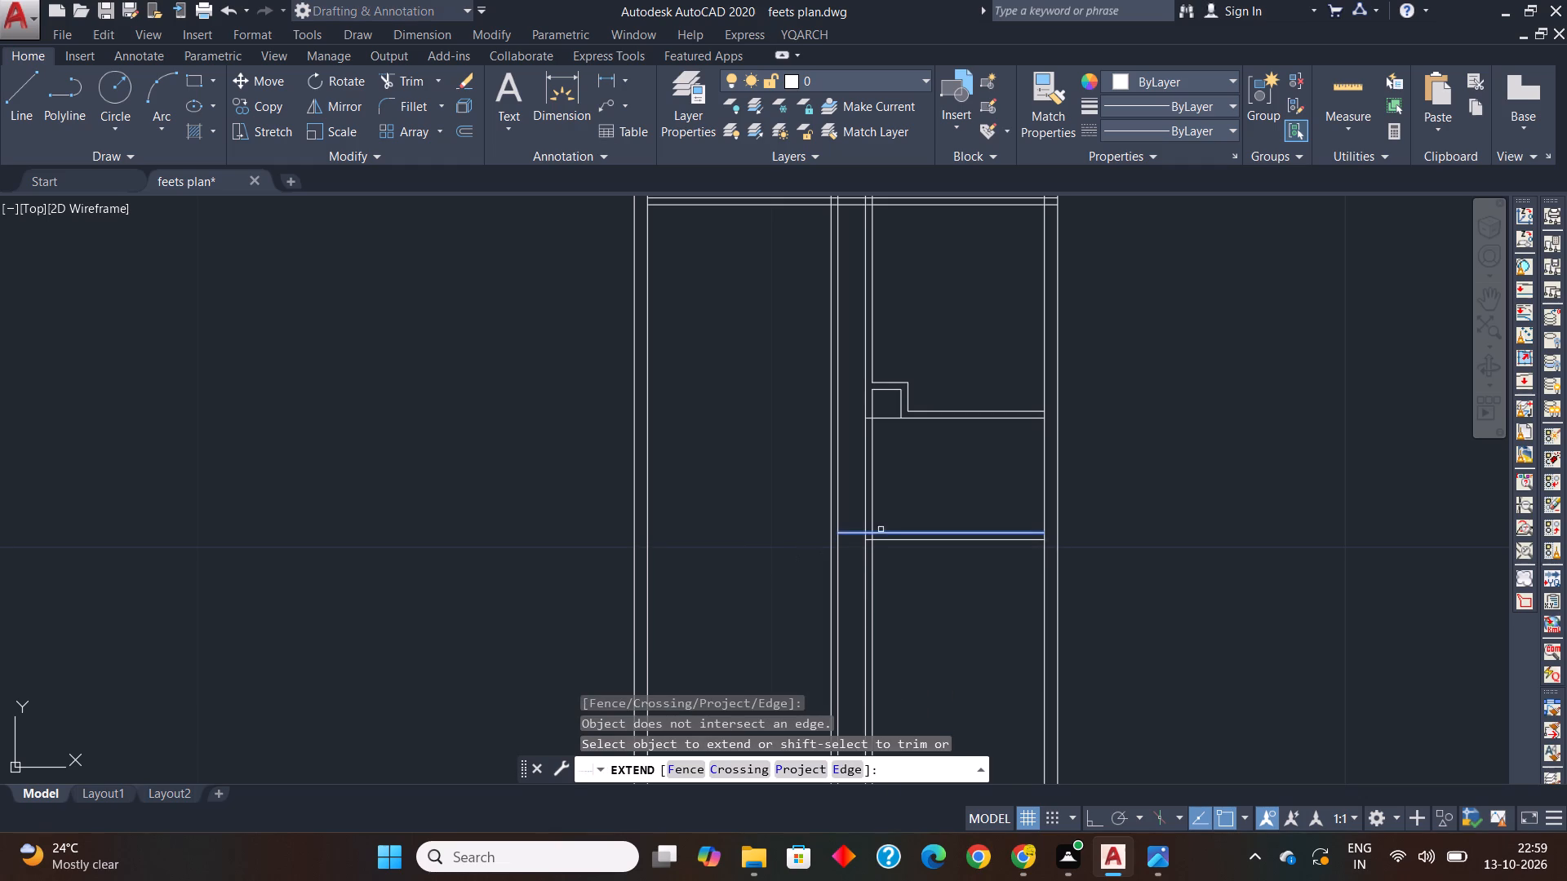
left_click(881, 529)
left_click(882, 546)
key("Escape")
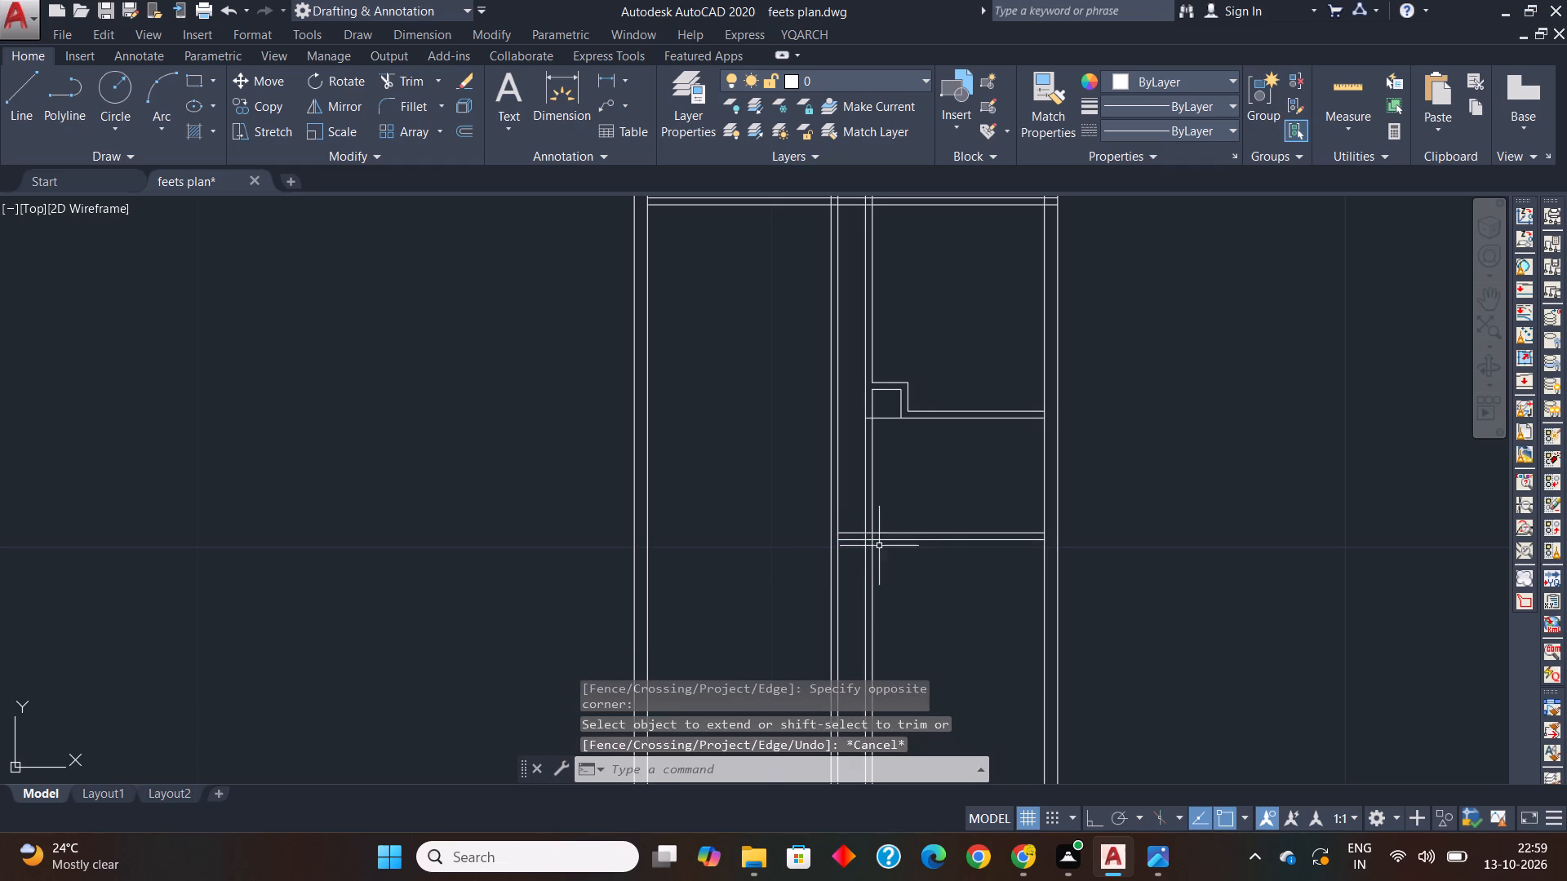
Check Bedroom 3's size in the plan image and offset the bath's lower wall line 3 units downward for the bedroom's bottom wall.
left_click(1155, 861)
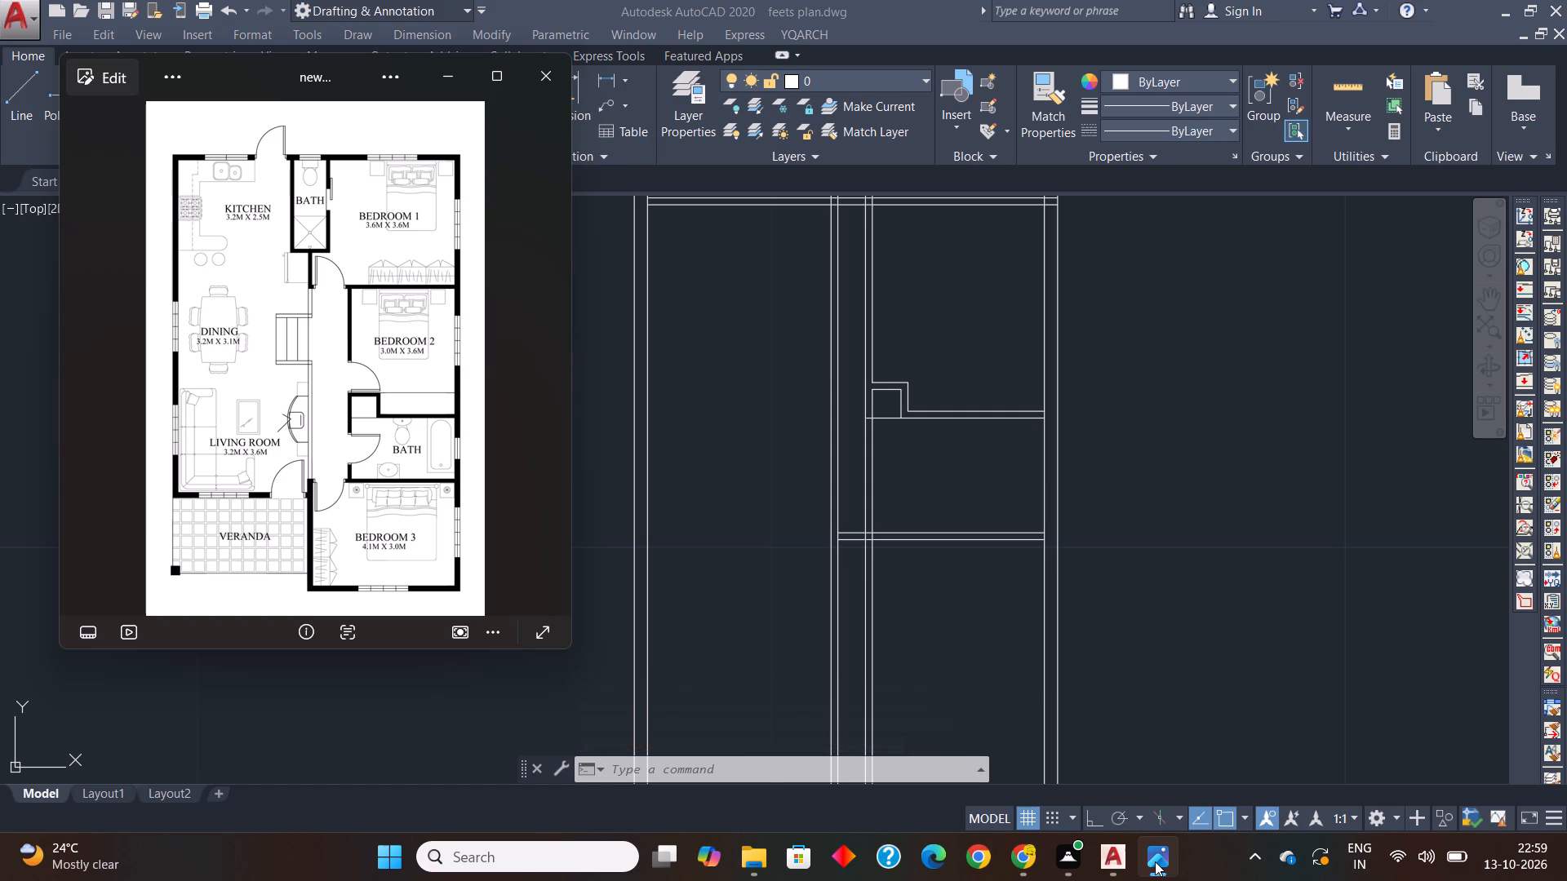
left_click(1112, 859)
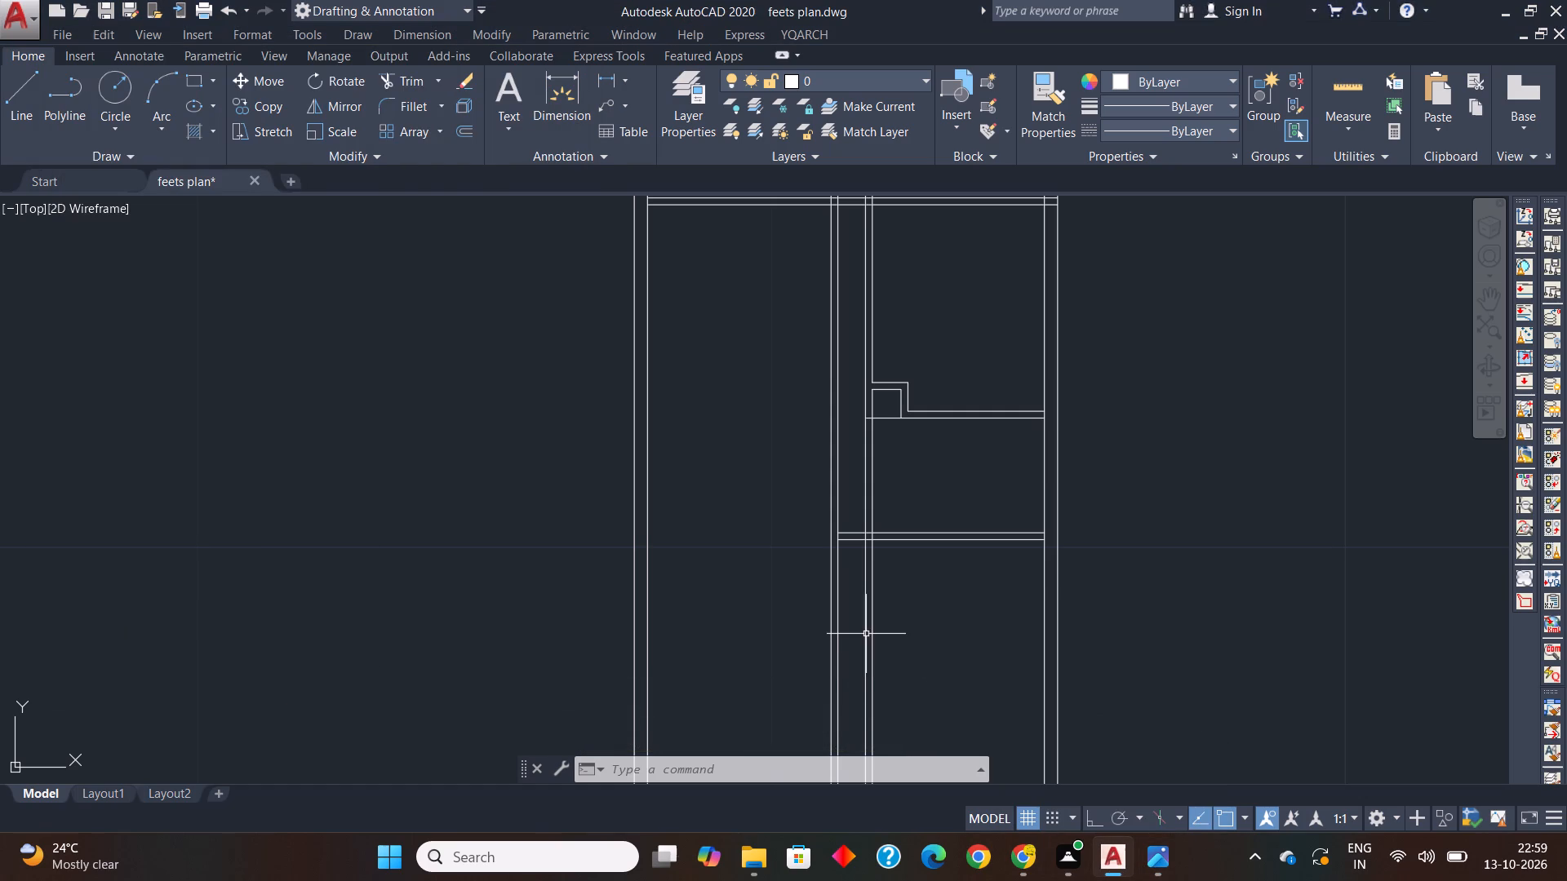
type("of")
key("space")
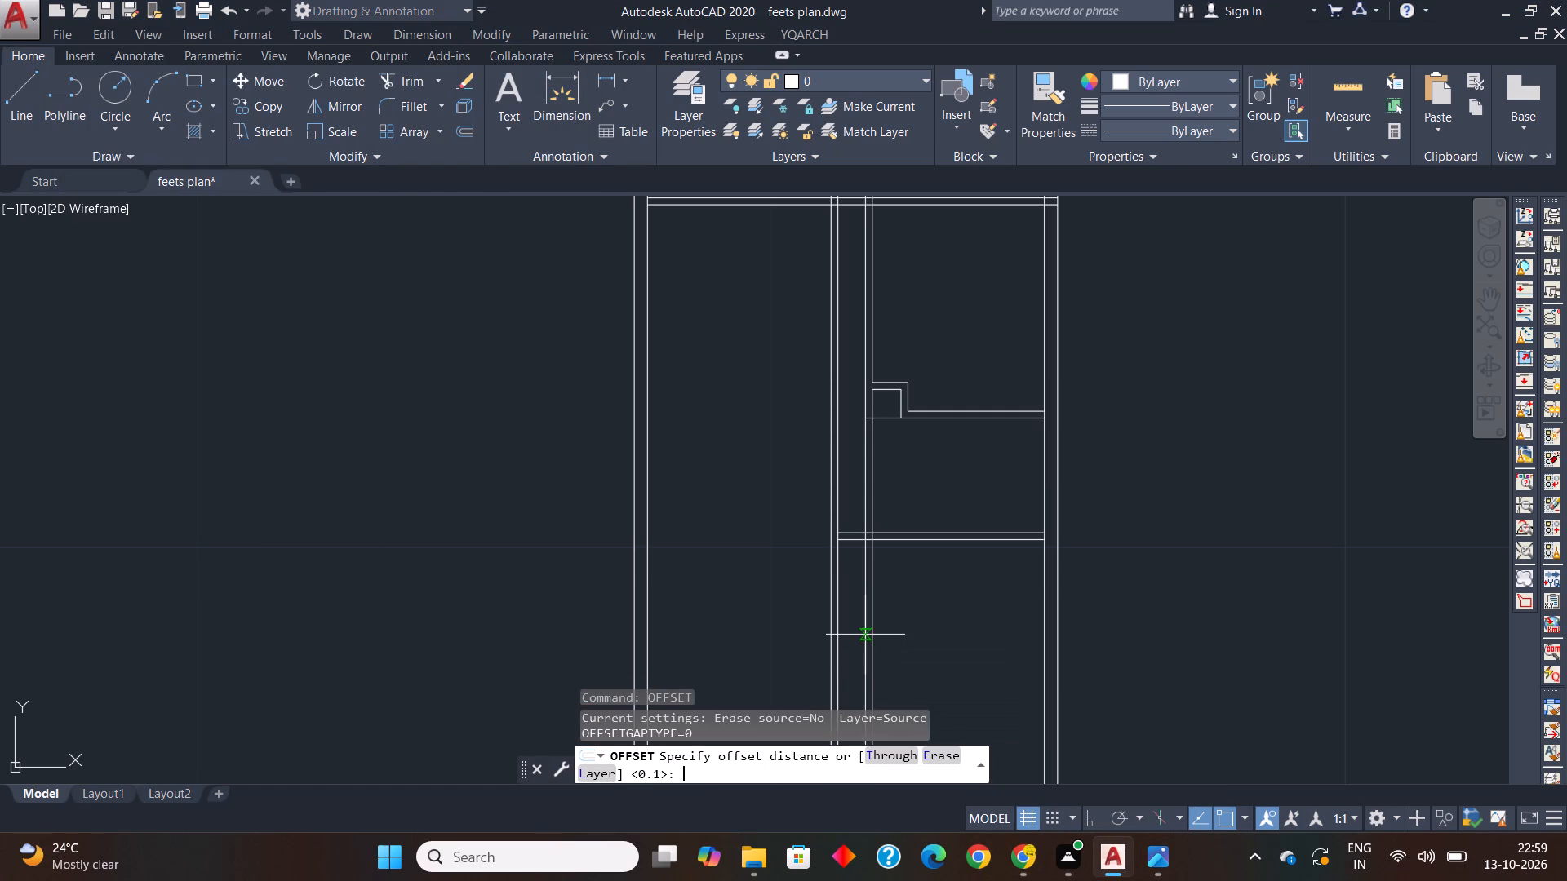
key("3")
key("Return")
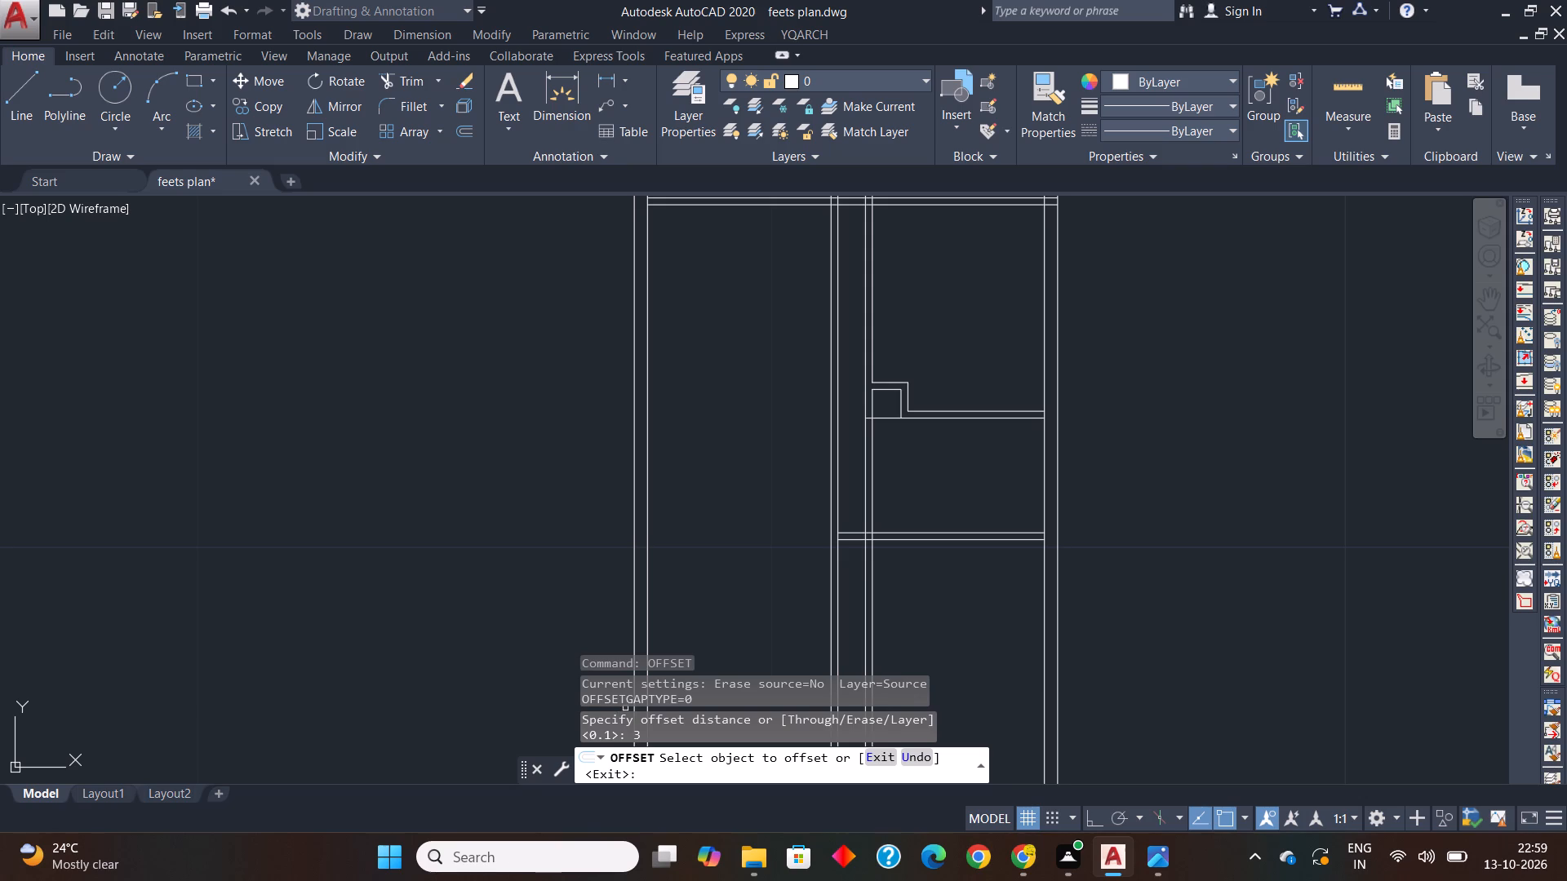
middle_click_drag(708, 565, 686, 496)
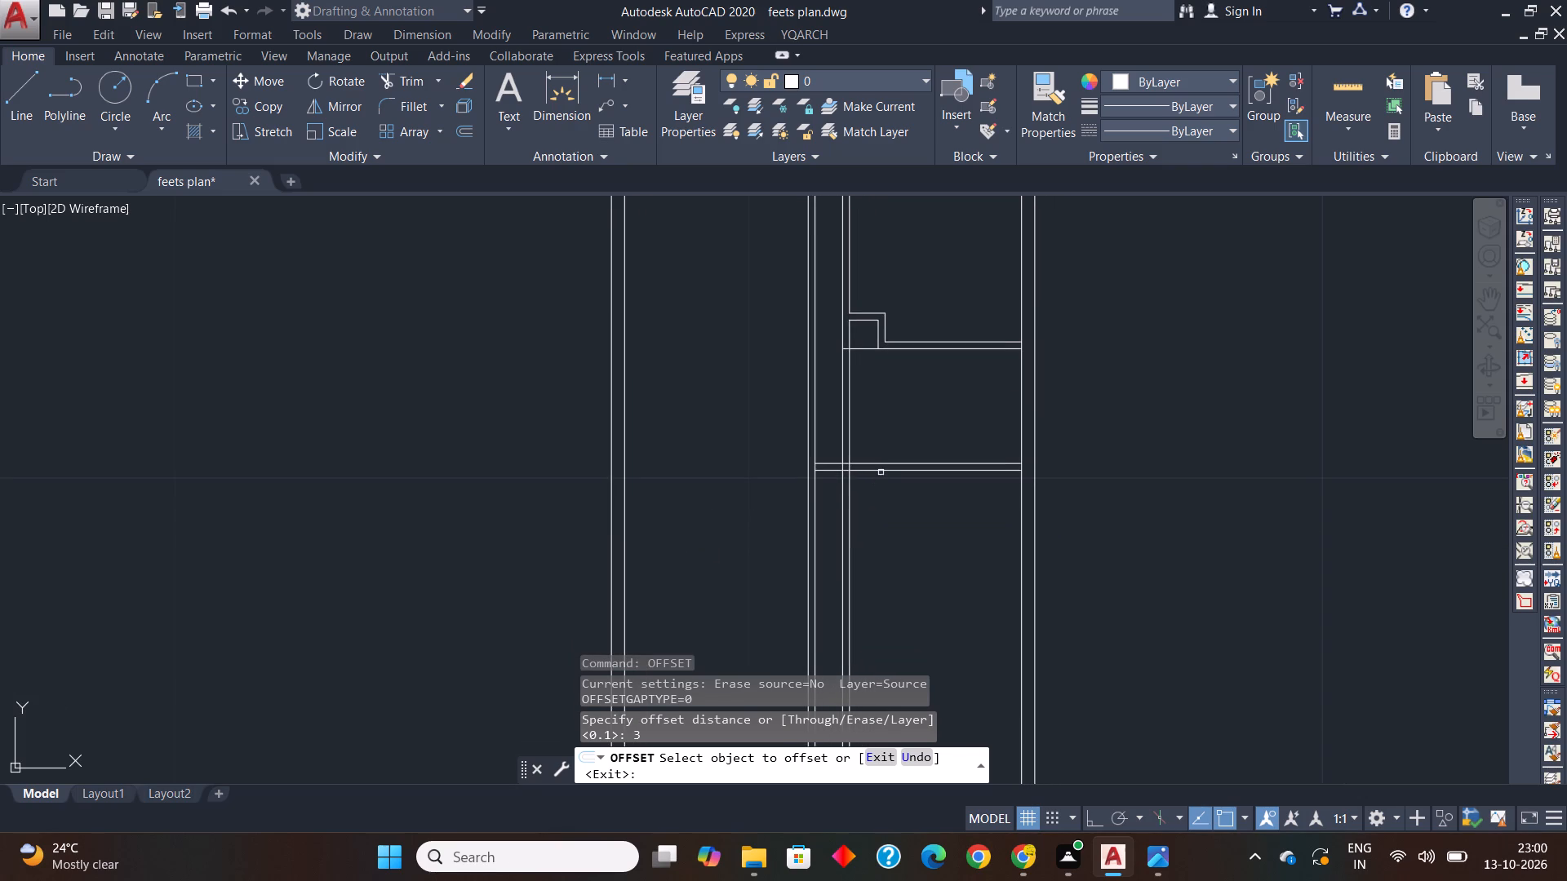
left_click(881, 471)
left_click(892, 571)
middle_click_drag(892, 572, 838, 458)
key("v")
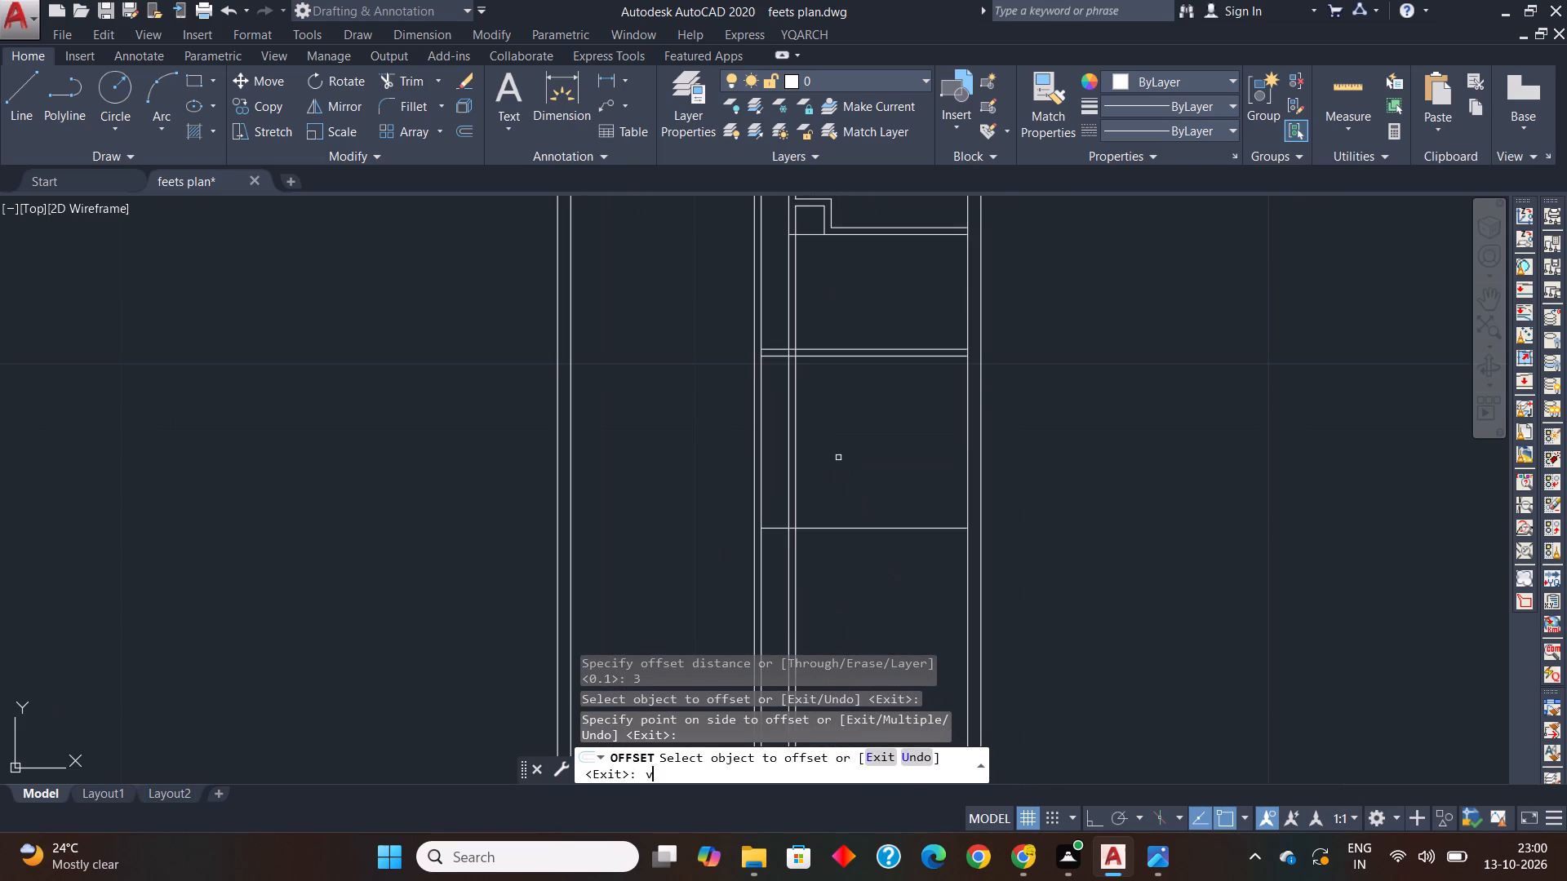
key("v")
key("BackSpace")
key("BackSpace")
key("space")
Offset Bedroom 3's new bottom line 0.23 downward to give the outer wall its thickness.
key("space")
type("0.23")
key("Return")
scroll(838, 489, "down", 1)
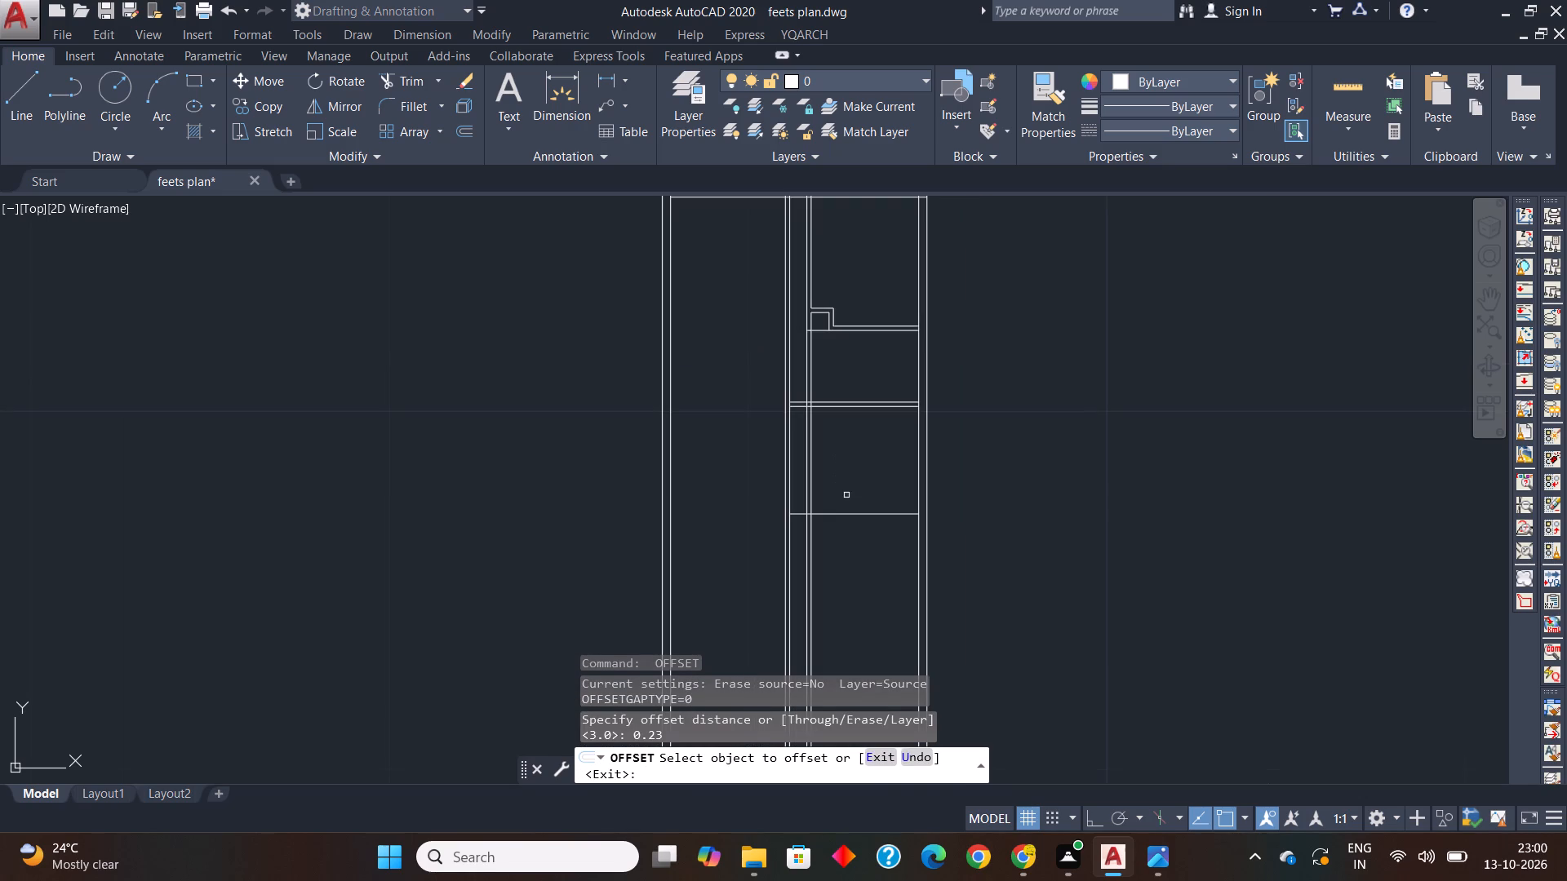
left_click(850, 514)
left_click(851, 560)
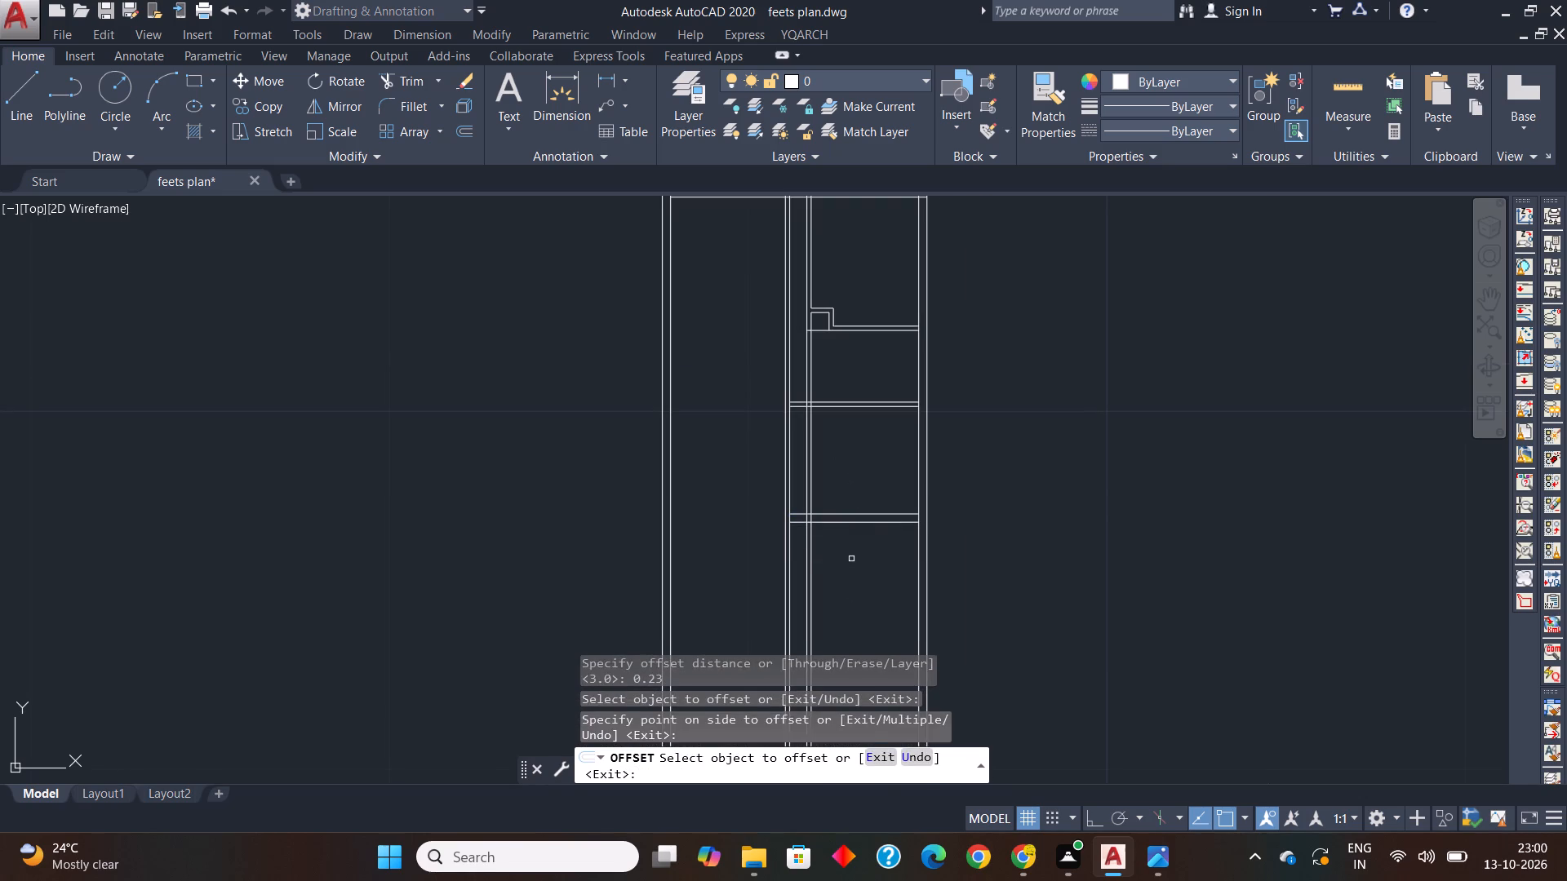
key("Escape")
key("Escape")
Extend both lines of the bottom wall across the living side to the inner line of the opposite outer wall.
type("ex")
key("space")
key("space")
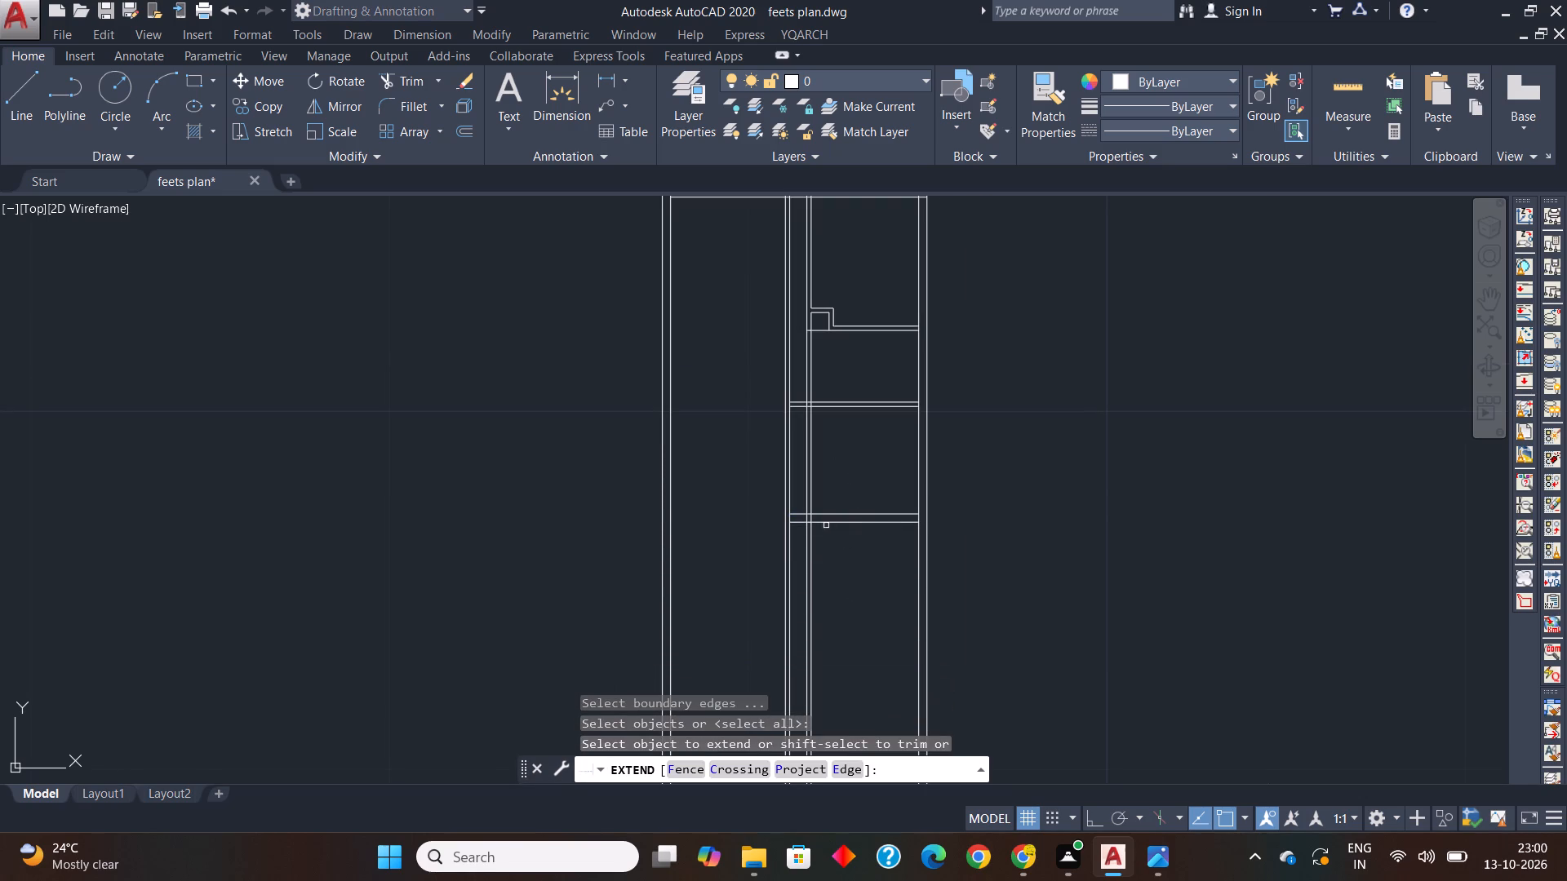
left_click(795, 522)
left_click(793, 522)
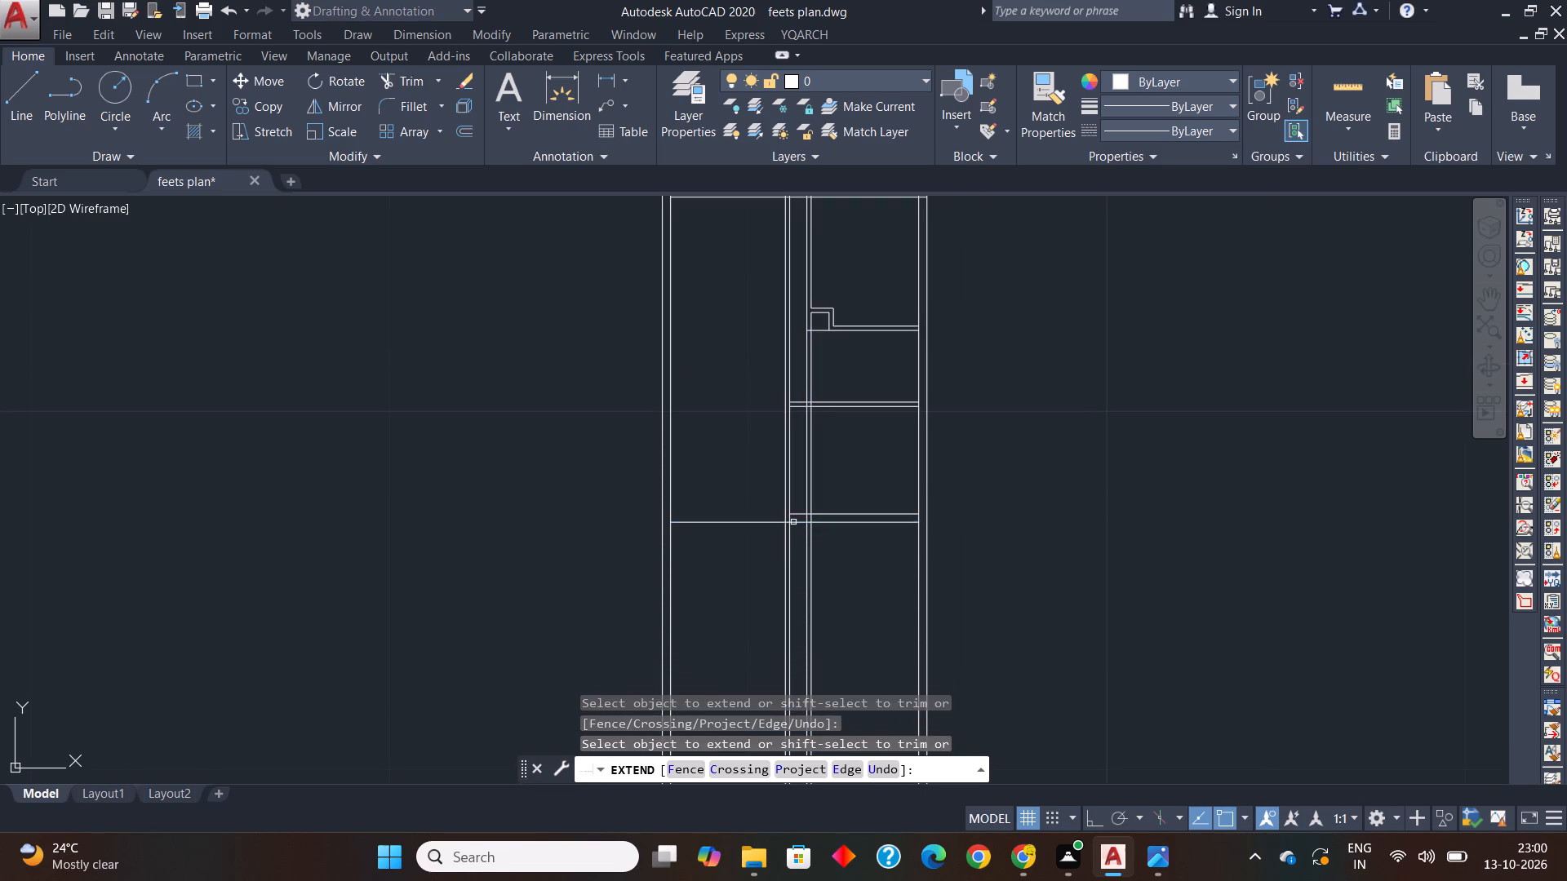
left_click(797, 511)
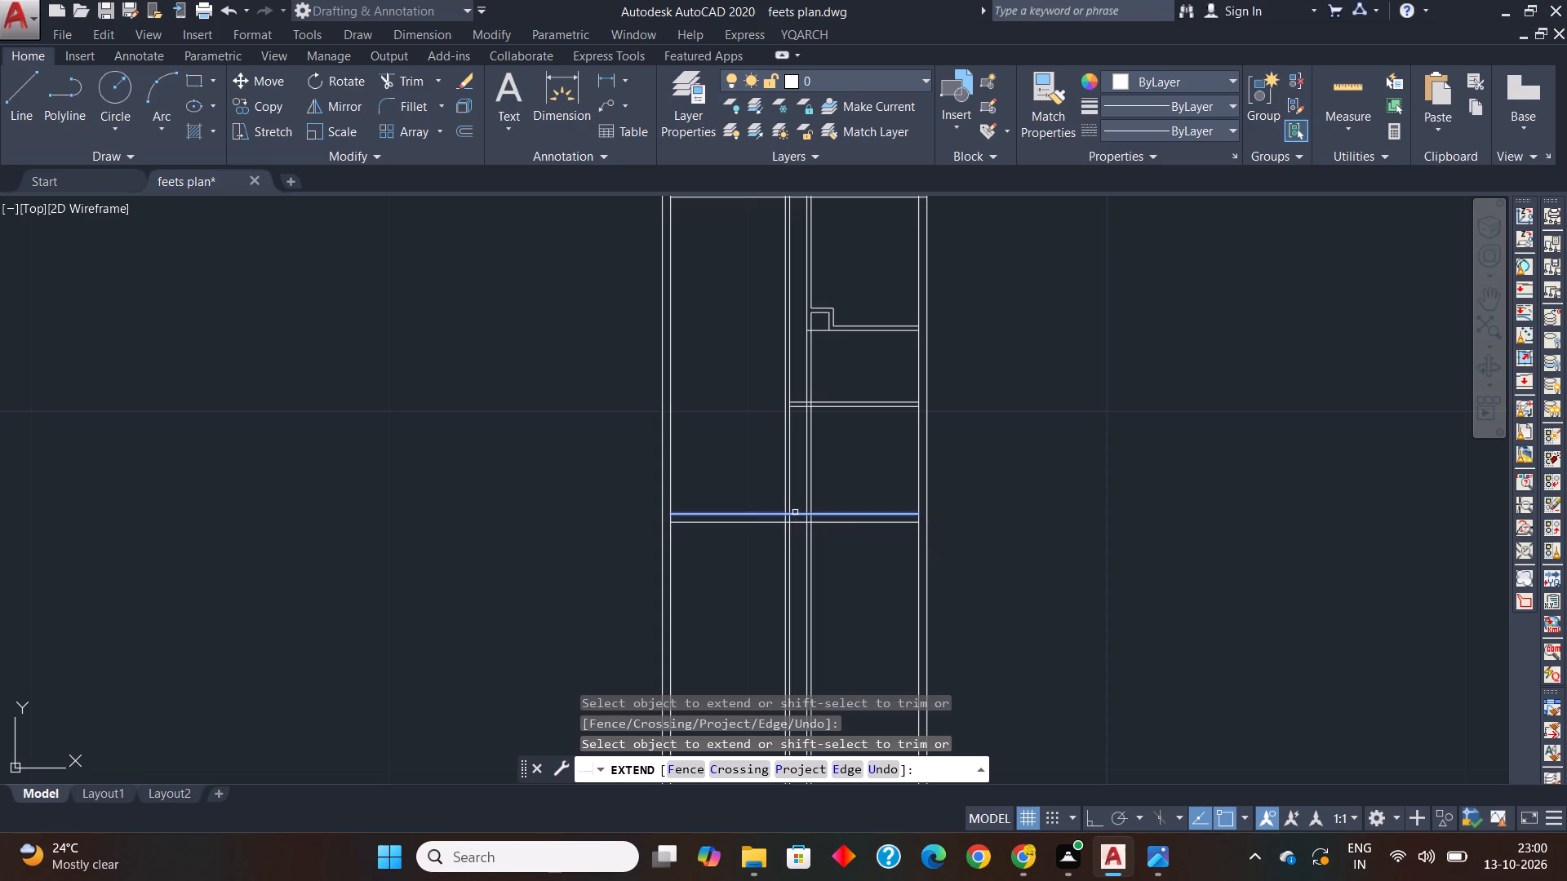
left_click(795, 513)
scroll(785, 511, "down", 1)
key("Escape")
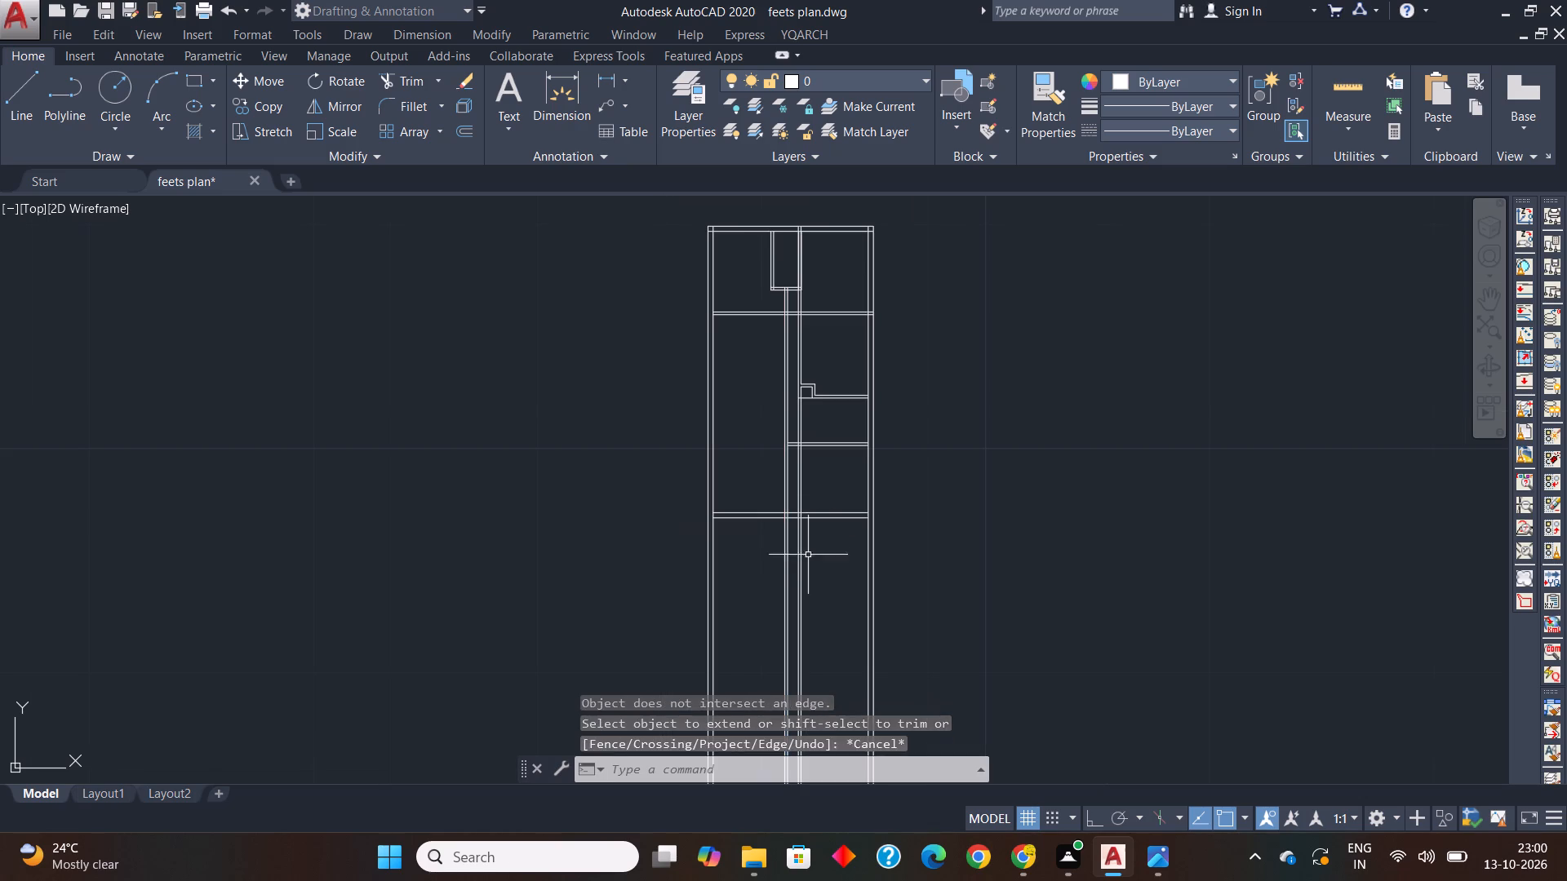
key("Escape")
key("Escape")
key("Escape")
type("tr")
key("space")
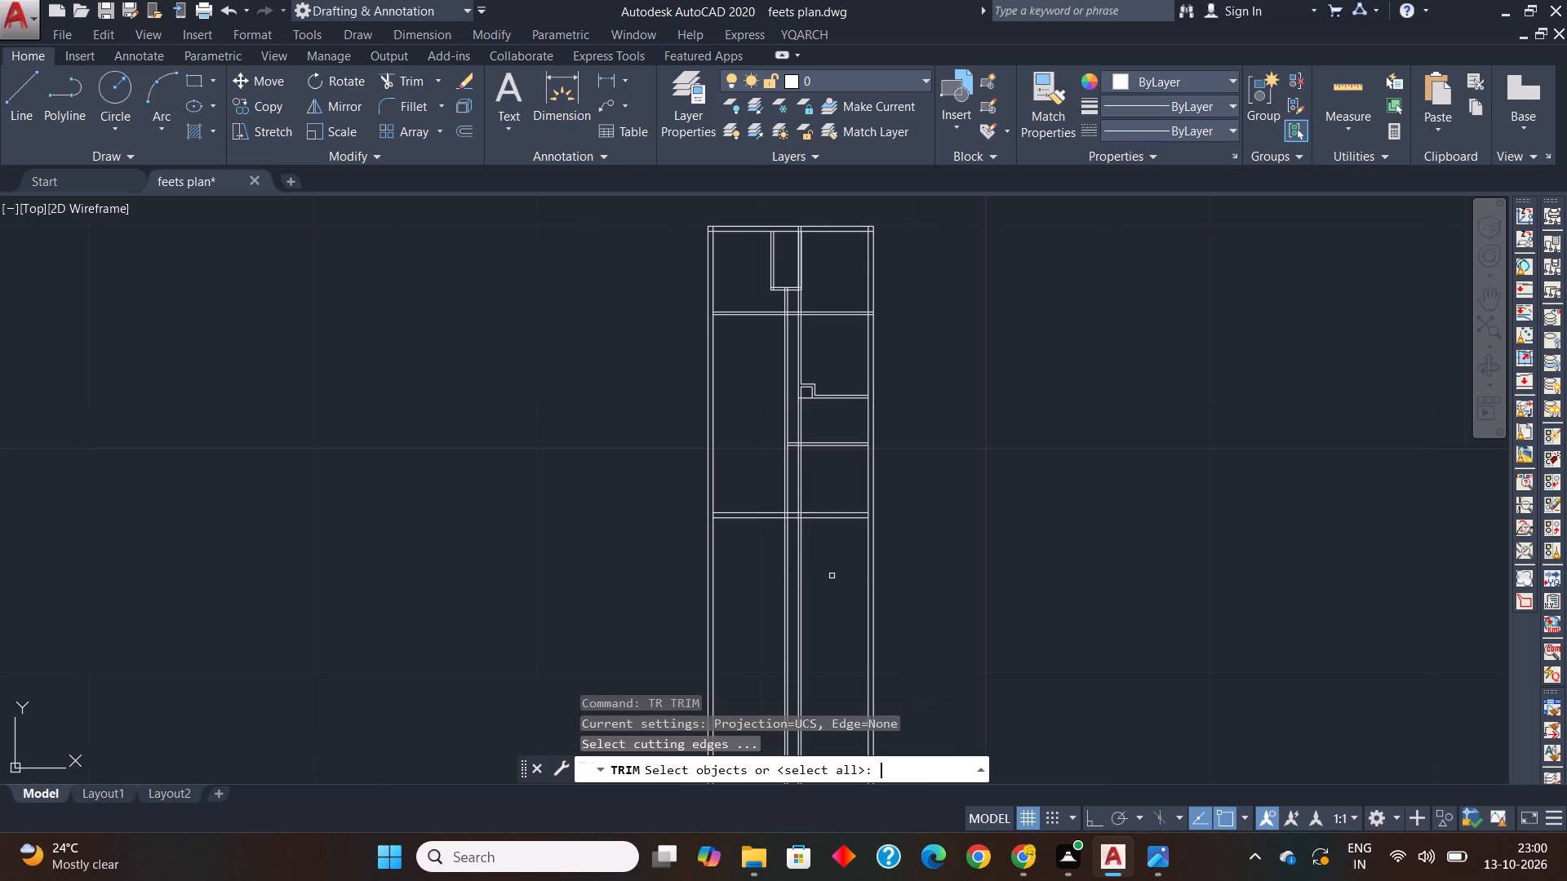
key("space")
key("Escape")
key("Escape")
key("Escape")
Extend the bottom wall's lower line at both ends to the outer lines of the house's side walls.
key("e")
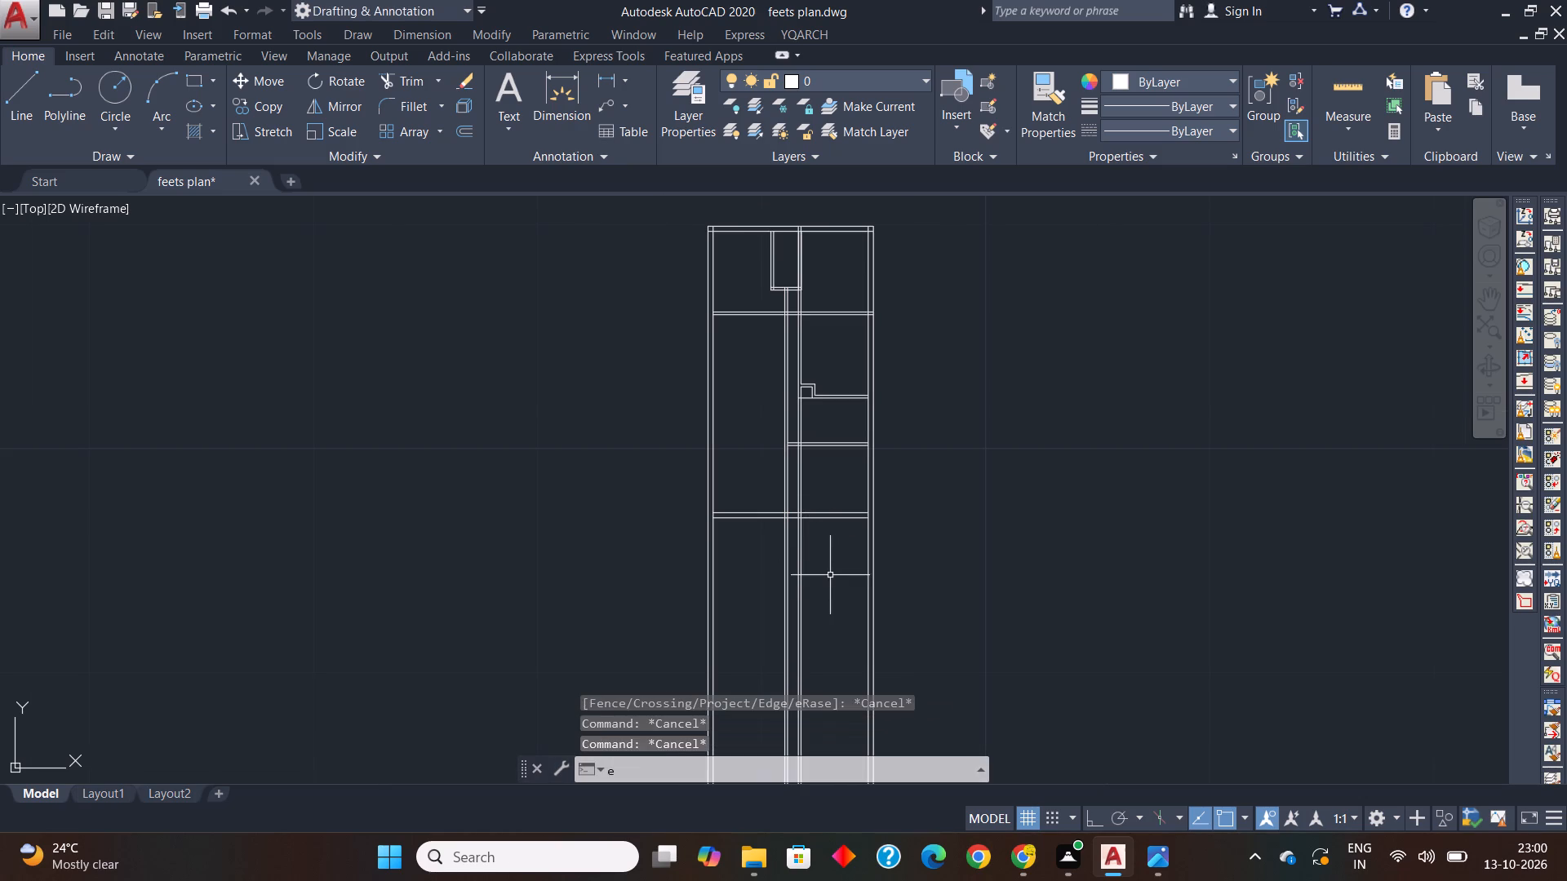
type("x")
key("space")
key("space")
scroll(720, 528, "up", 2)
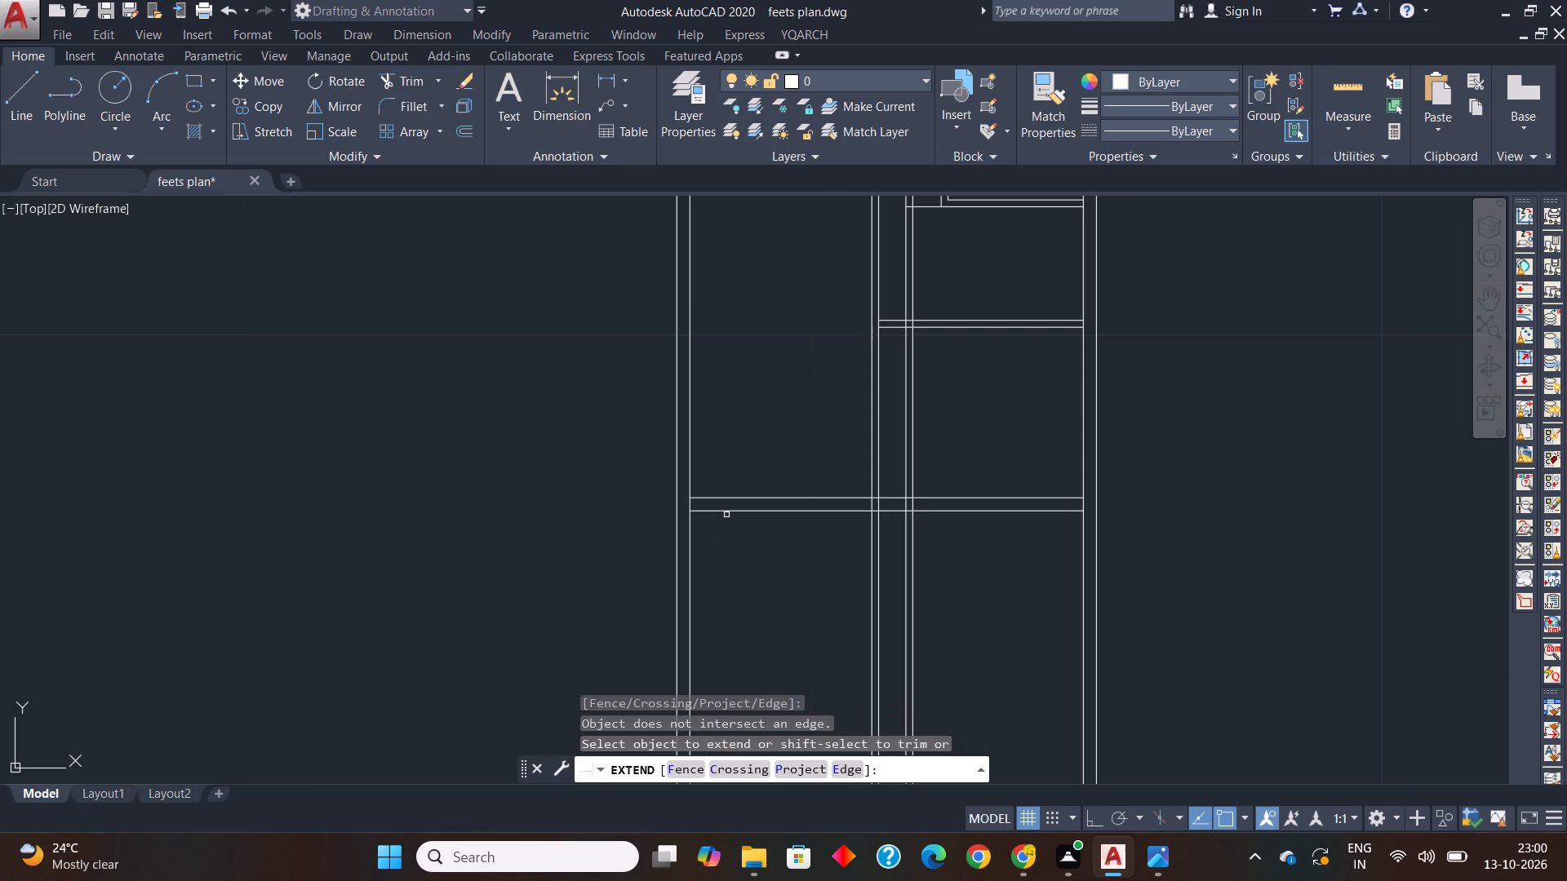
left_click(711, 511)
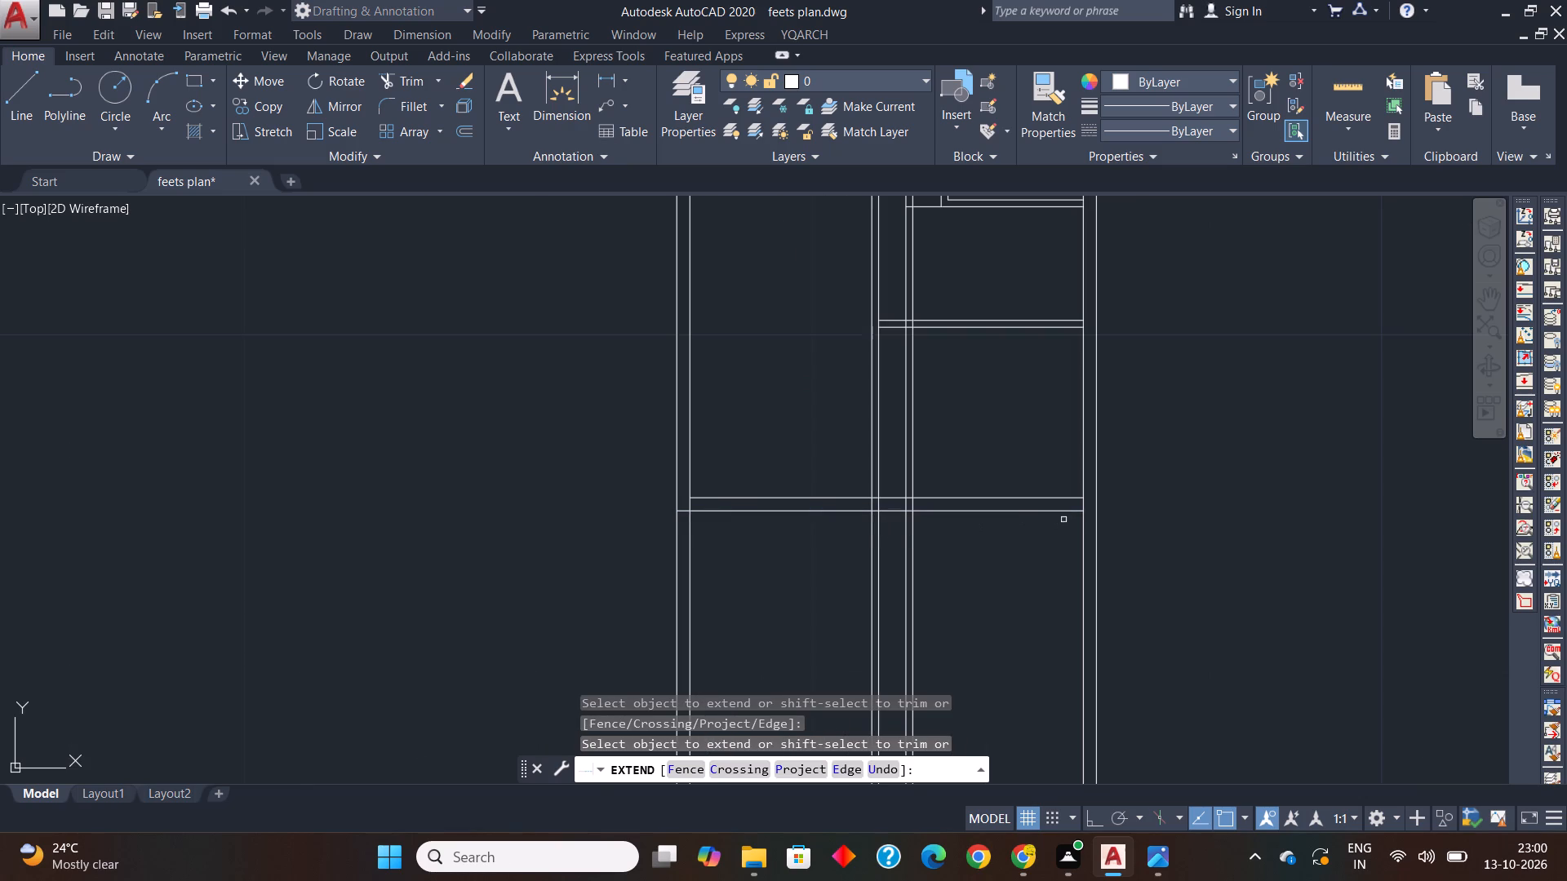
left_click(1071, 509)
scroll(943, 509, "down", 1)
key("Escape")
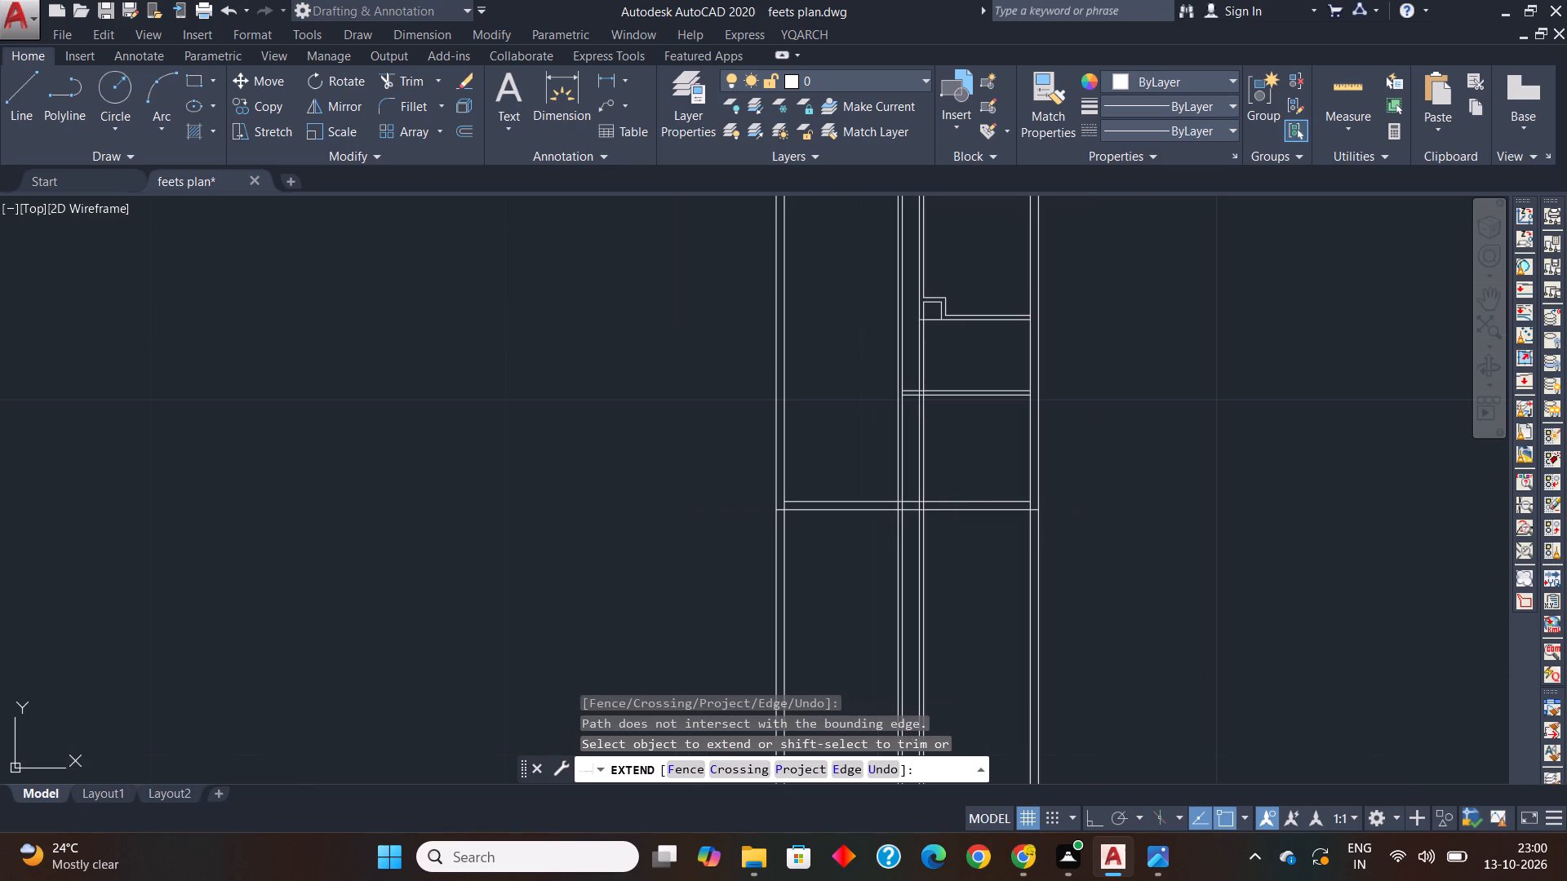
key("Escape")
key("Escape")
Trim off all vertical wall lines that run below the house's bottom wall.
type("tr")
key("space")
key("space")
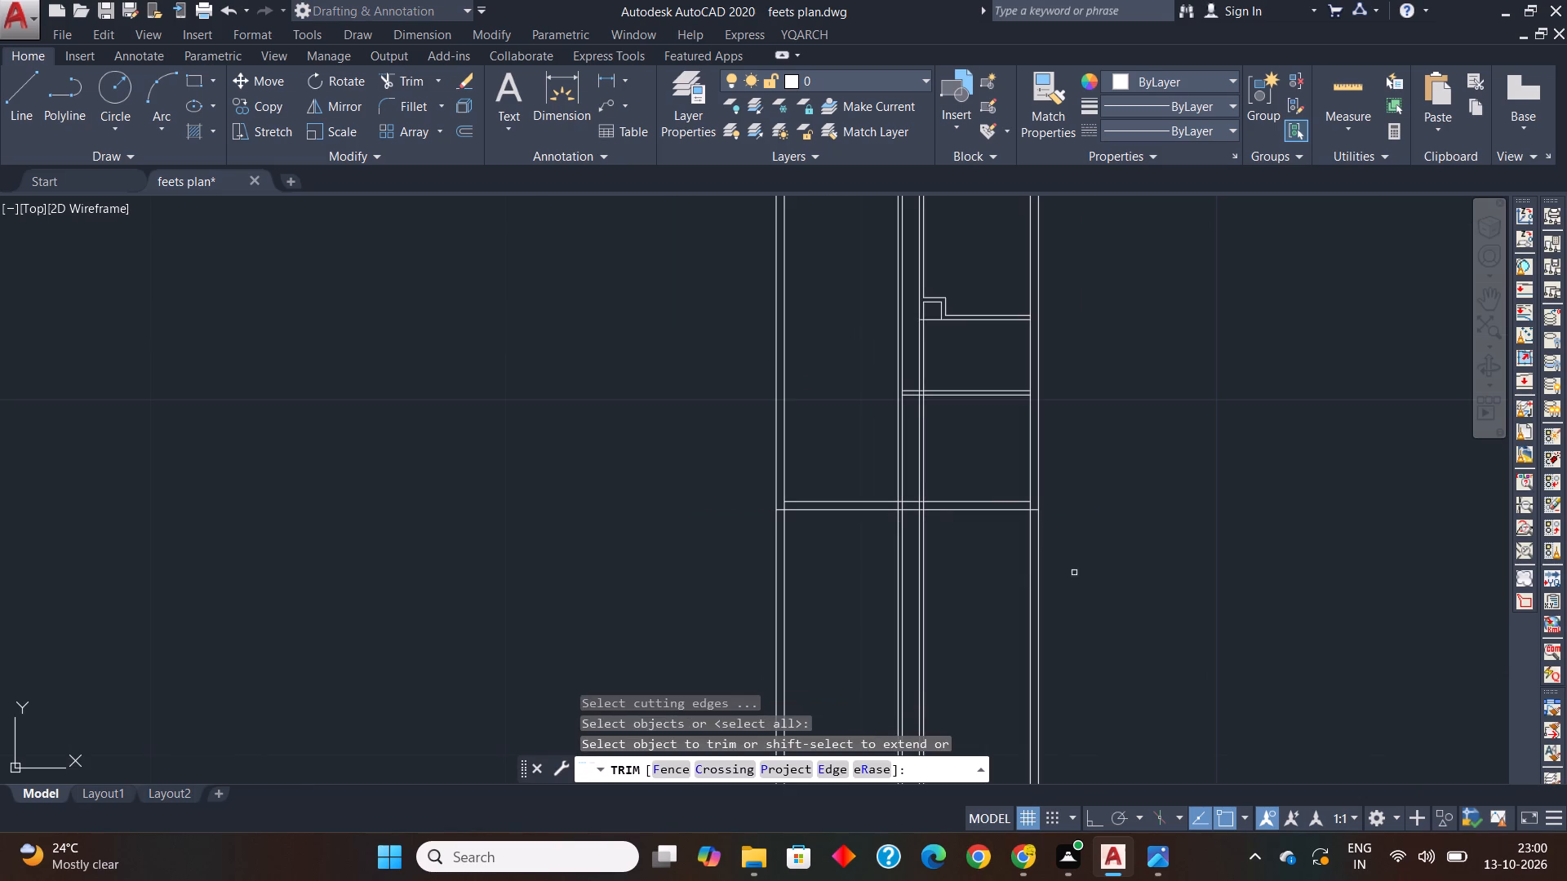
left_click_drag(1079, 569, 1063, 569)
left_click(741, 610)
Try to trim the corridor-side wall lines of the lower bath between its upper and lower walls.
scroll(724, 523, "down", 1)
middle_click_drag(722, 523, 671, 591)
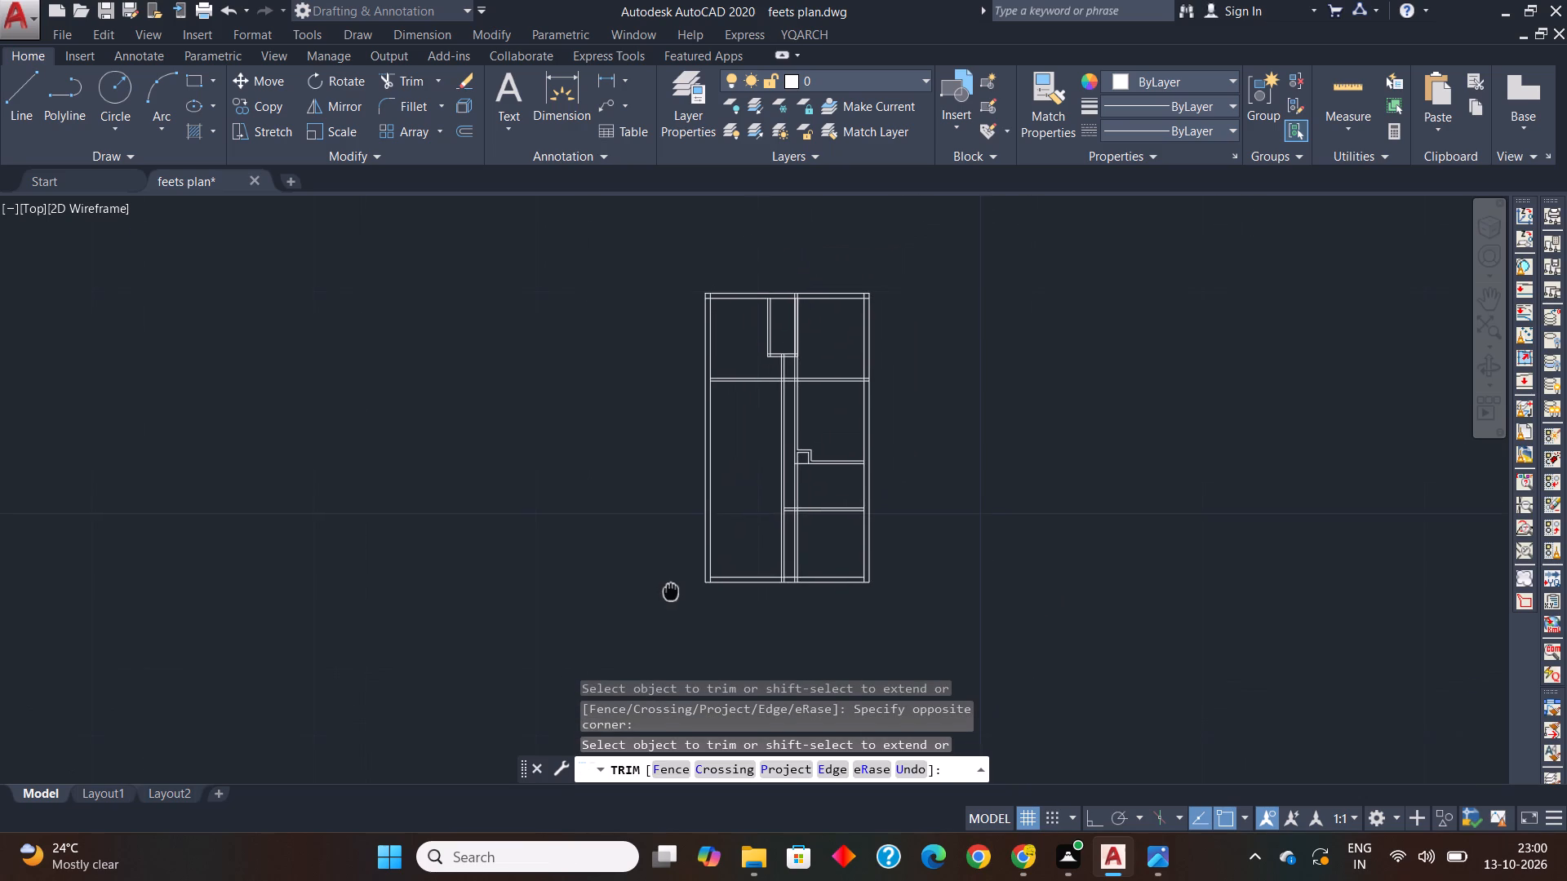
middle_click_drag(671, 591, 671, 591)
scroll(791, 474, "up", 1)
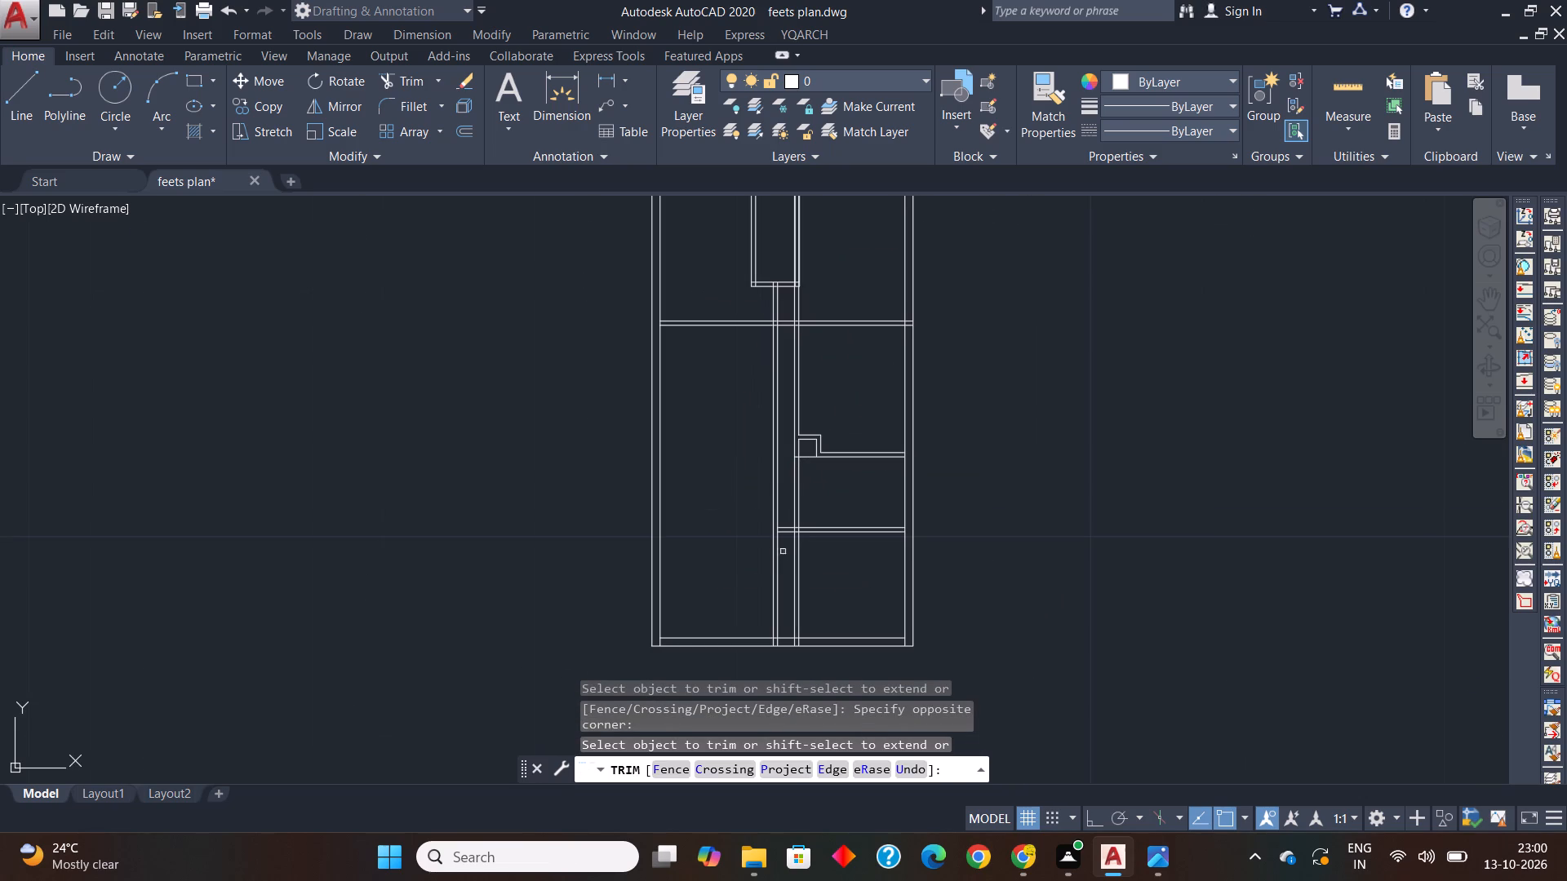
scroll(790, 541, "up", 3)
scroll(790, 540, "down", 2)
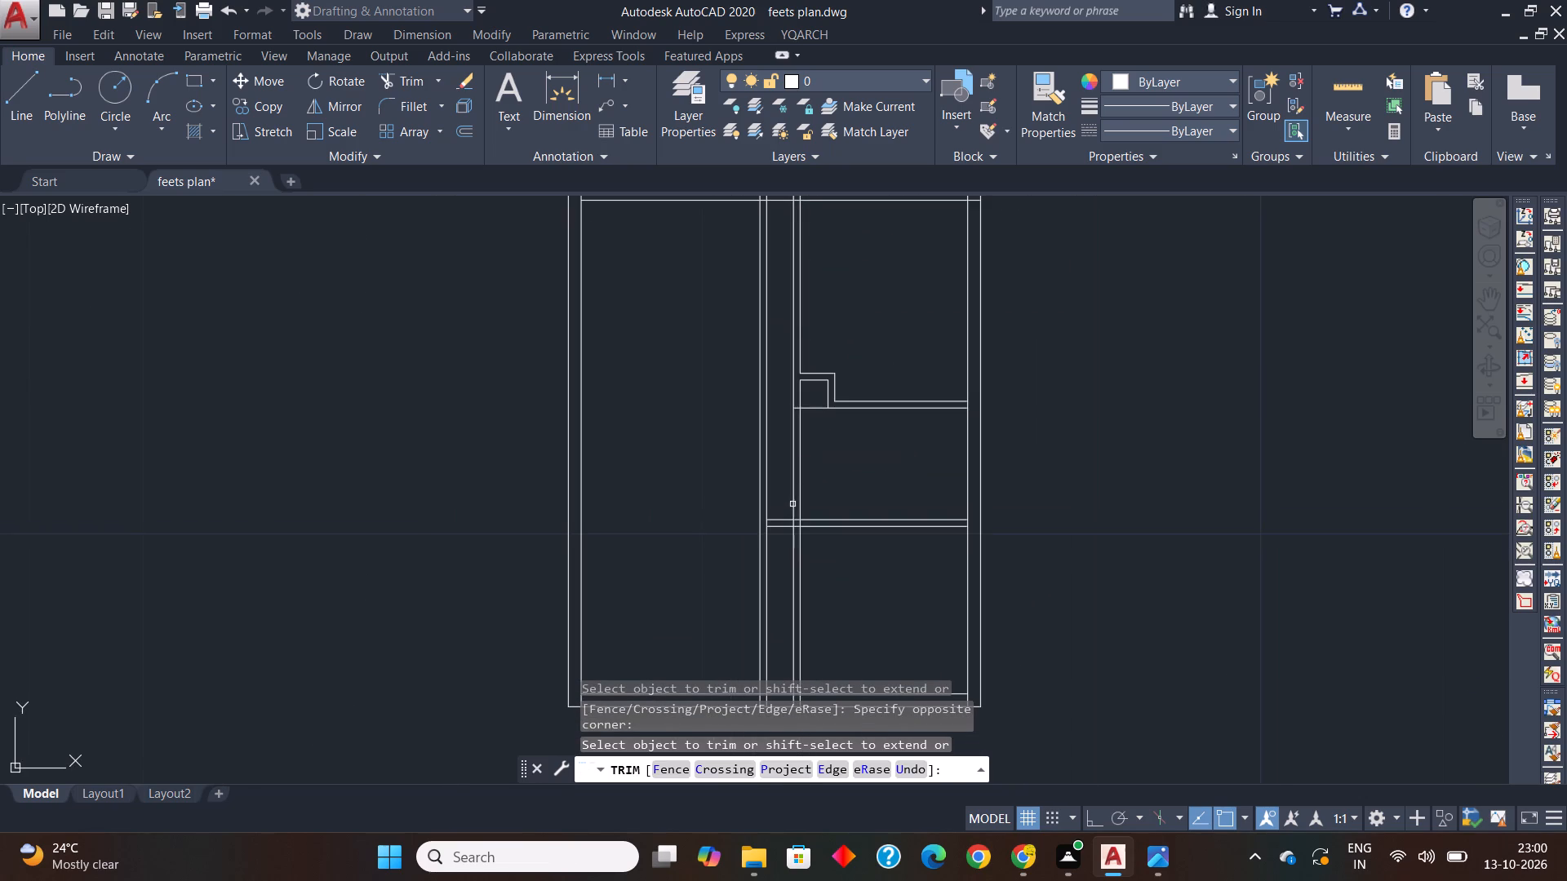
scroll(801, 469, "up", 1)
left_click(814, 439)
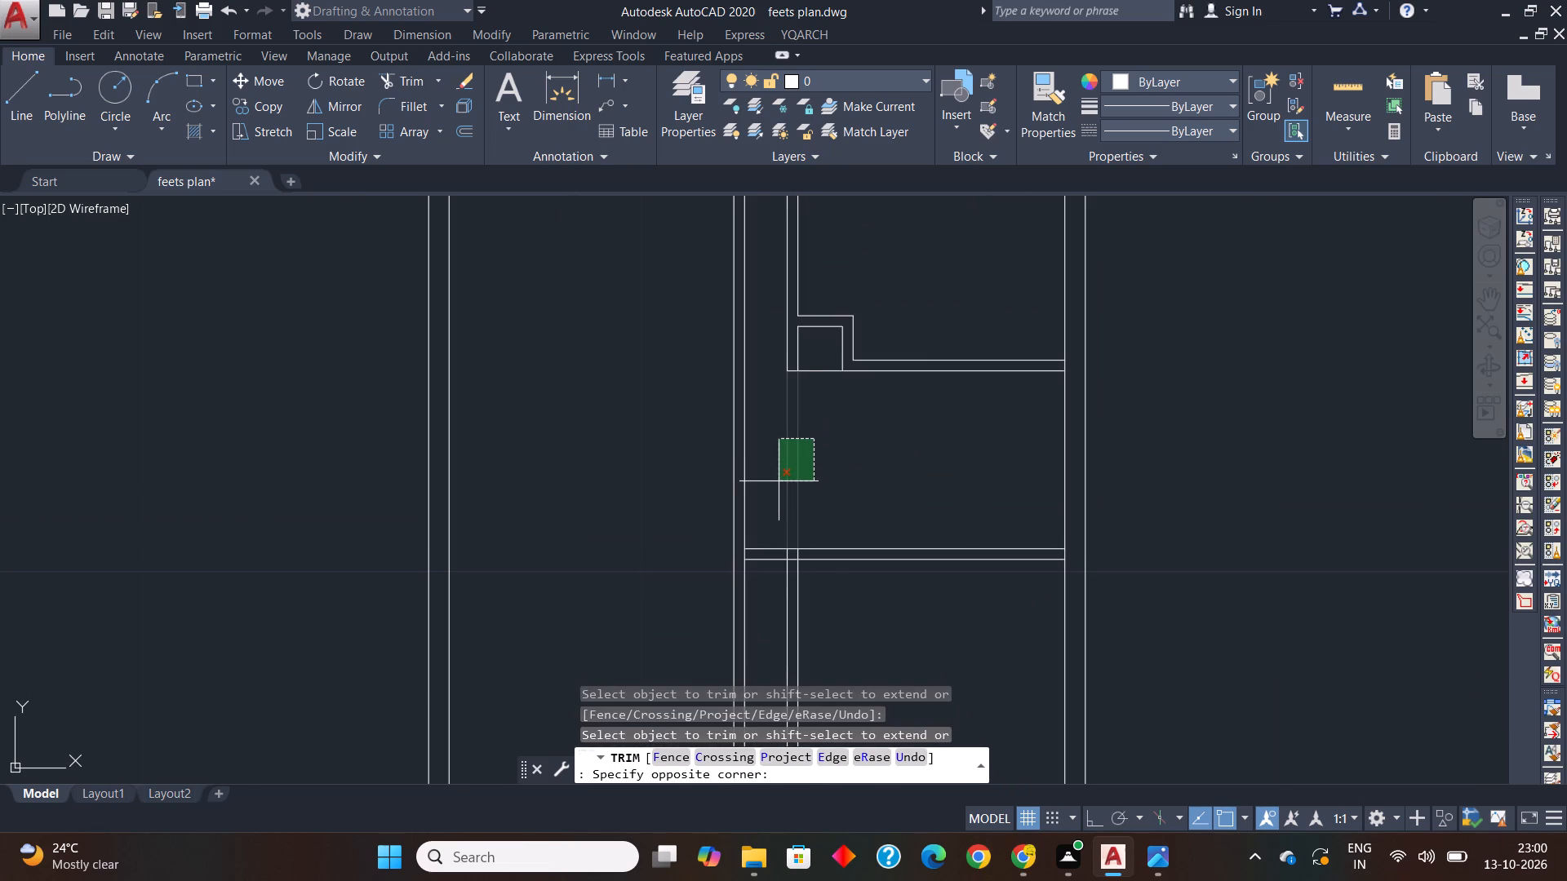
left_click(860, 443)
Check the plan image and trim the corridor's living-side wall lines below Bedroom 1's lower wall, keeping the line beside Bedroom 3.
left_click(1152, 862)
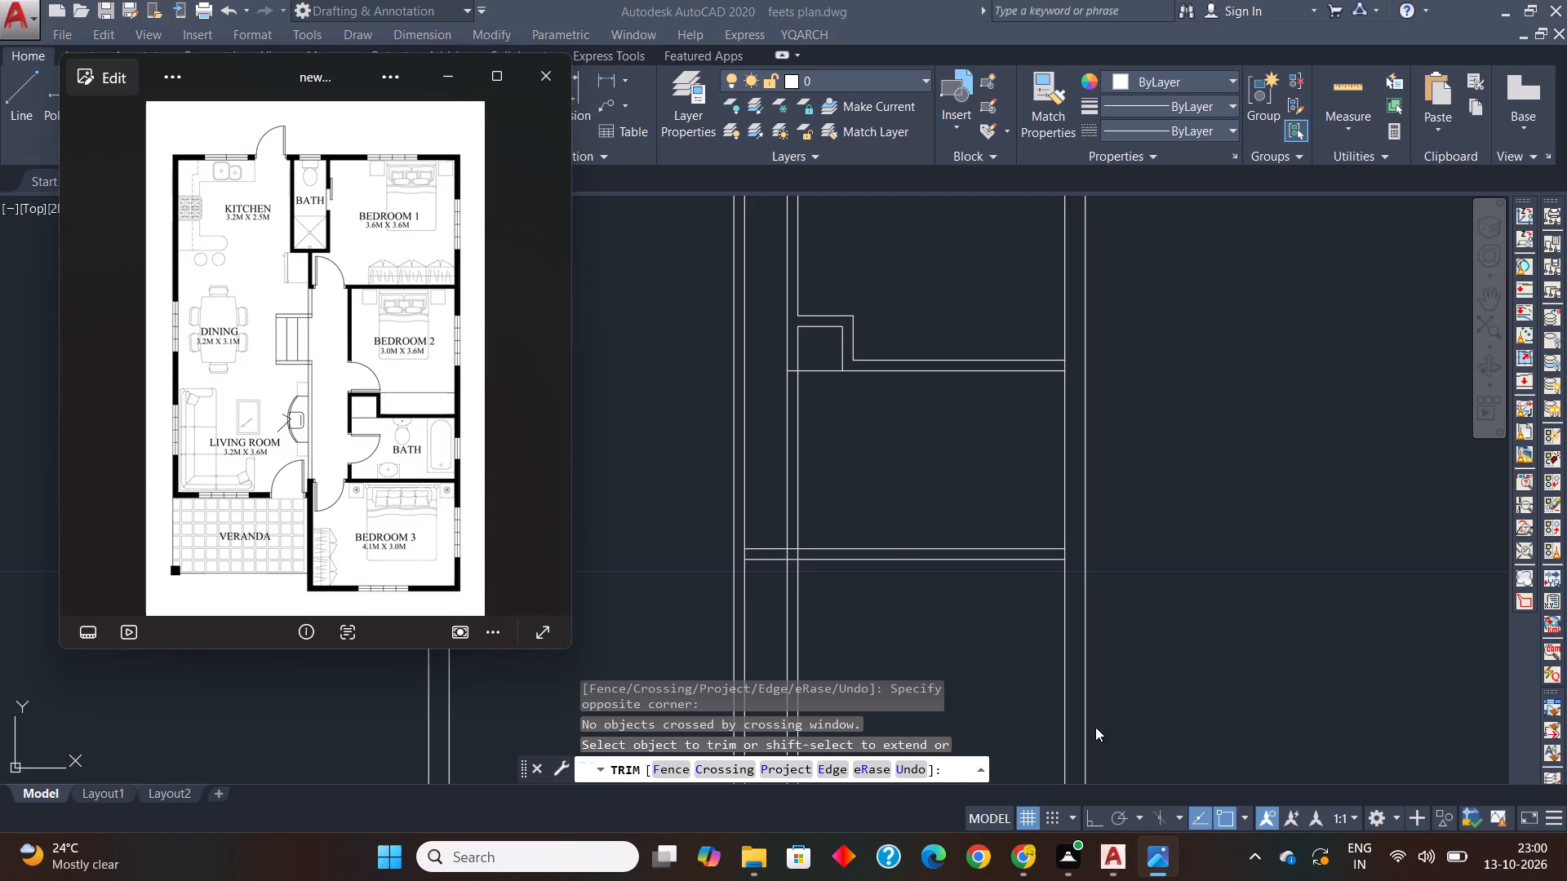
scroll(841, 490, "down", 1)
middle_click_drag(841, 490, 859, 547)
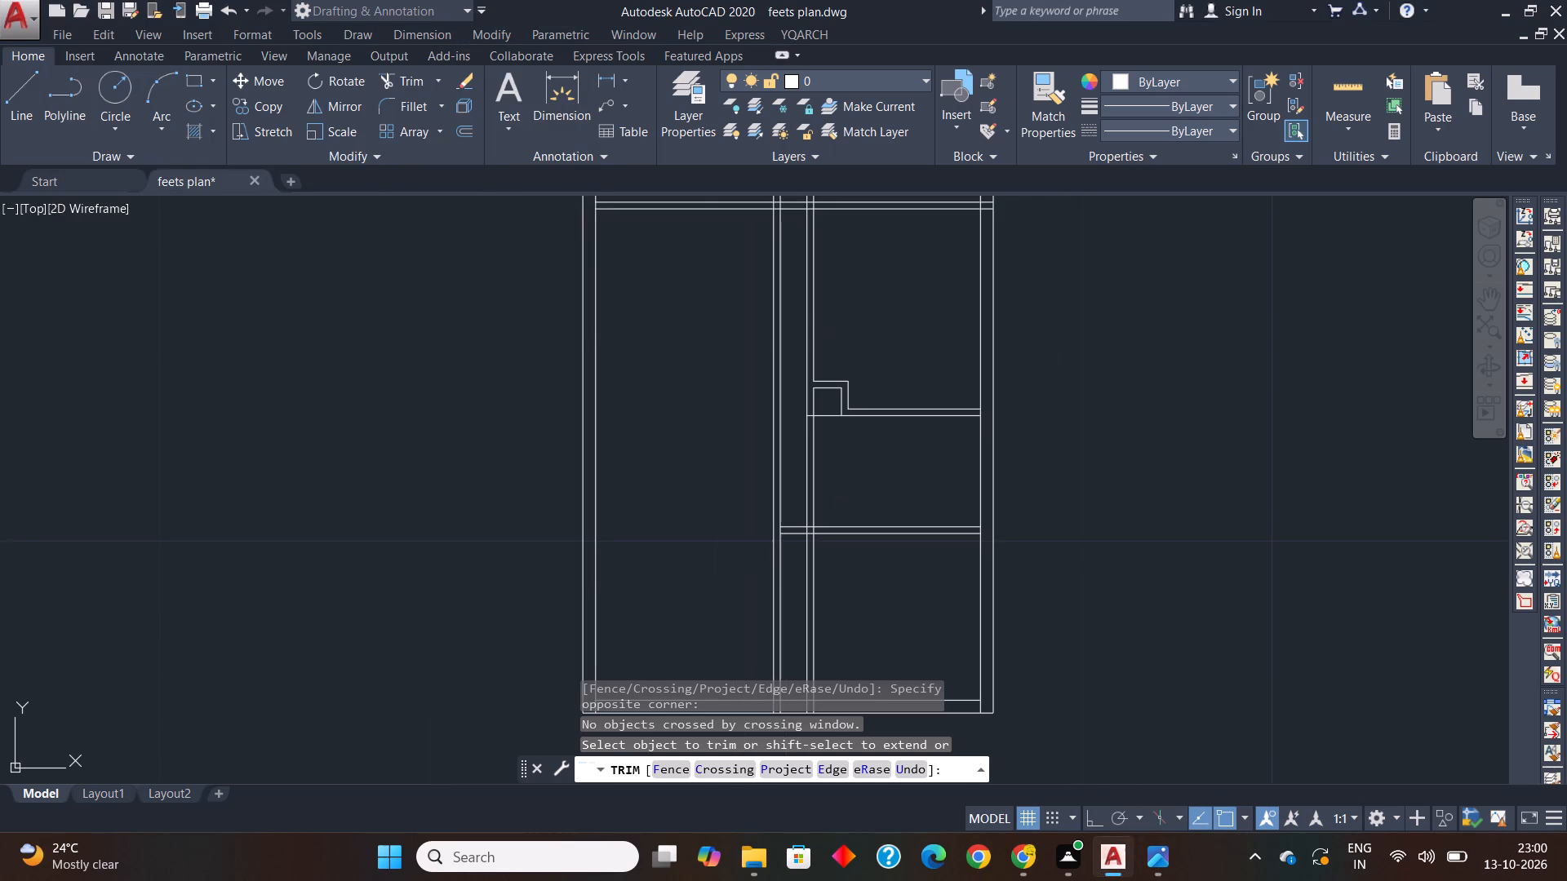
middle_click_drag(859, 547, 859, 551)
scroll(779, 445, "down", 1)
scroll(781, 374, "up", 1)
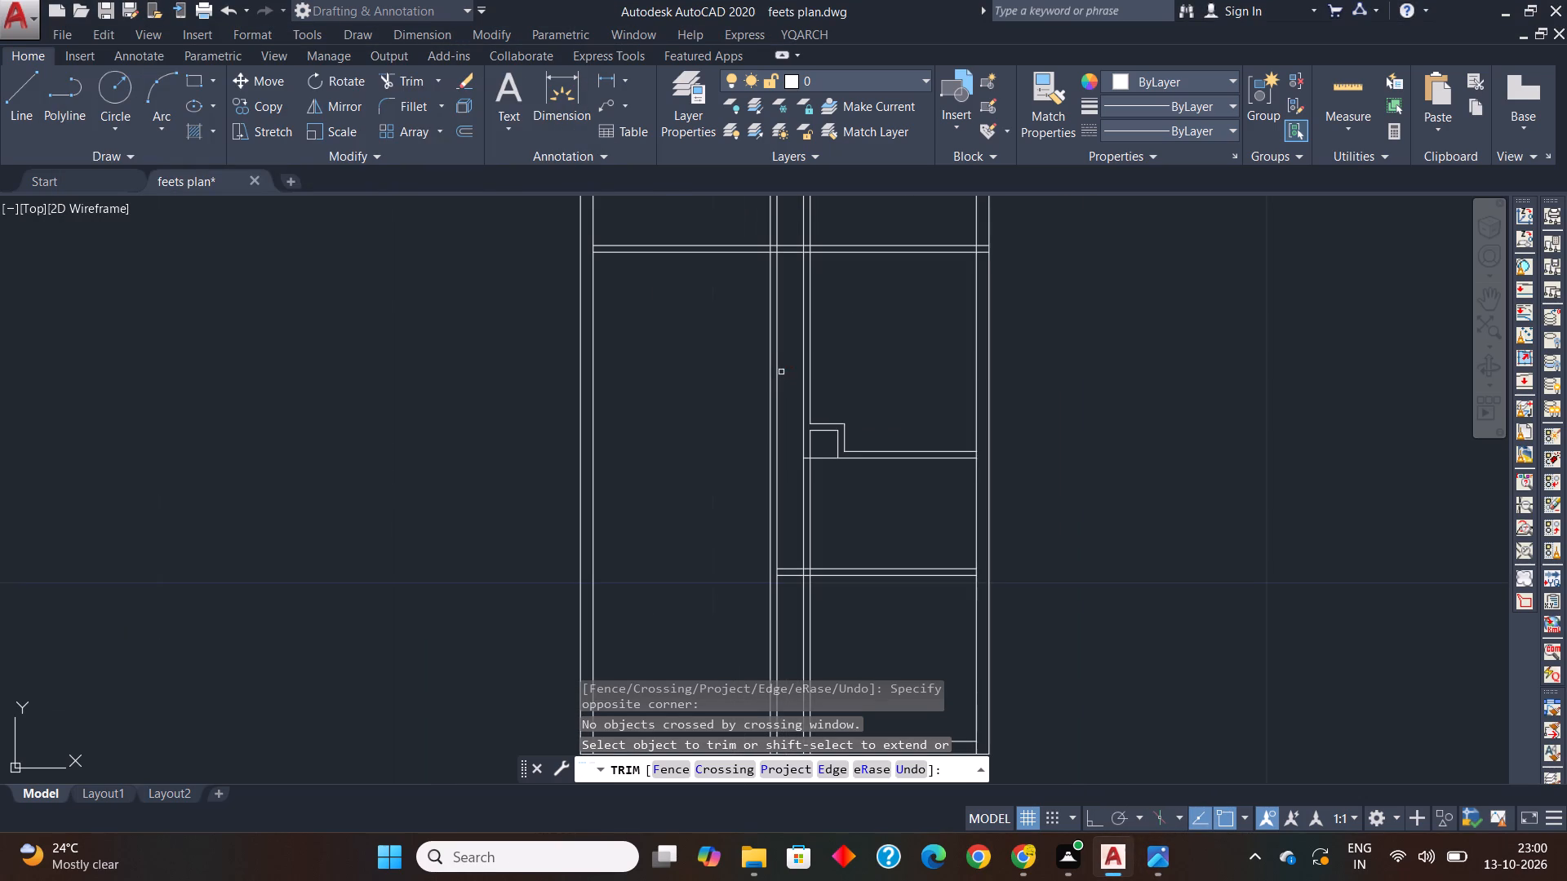
left_click(783, 357)
left_click(741, 411)
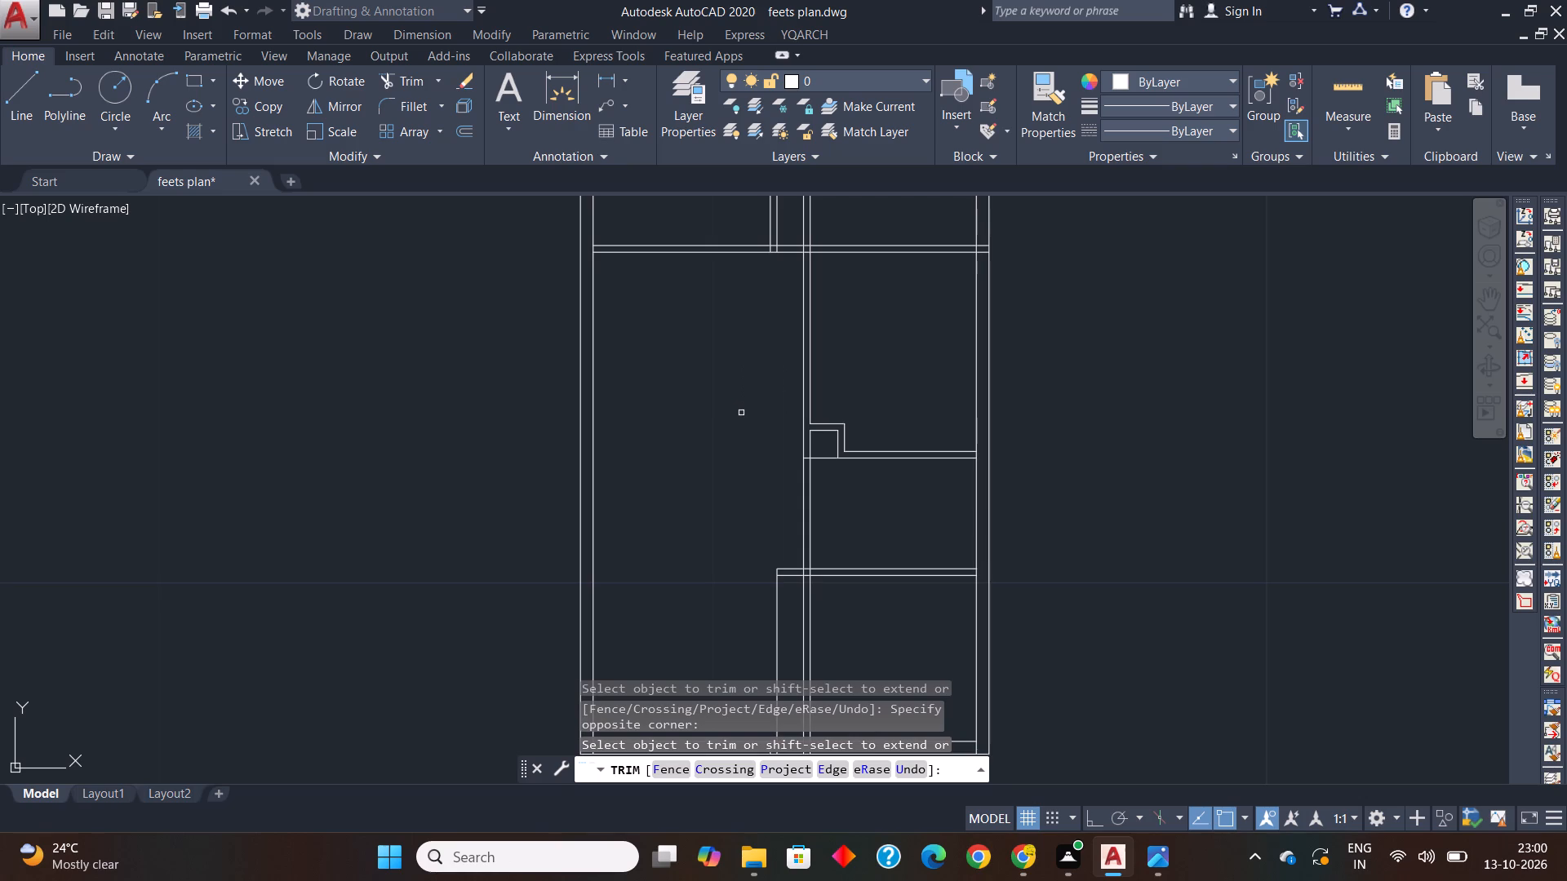
Undo all trims made in the current Trim run and leave the command.
scroll(741, 413, "down", 1)
key("ctrl+z")
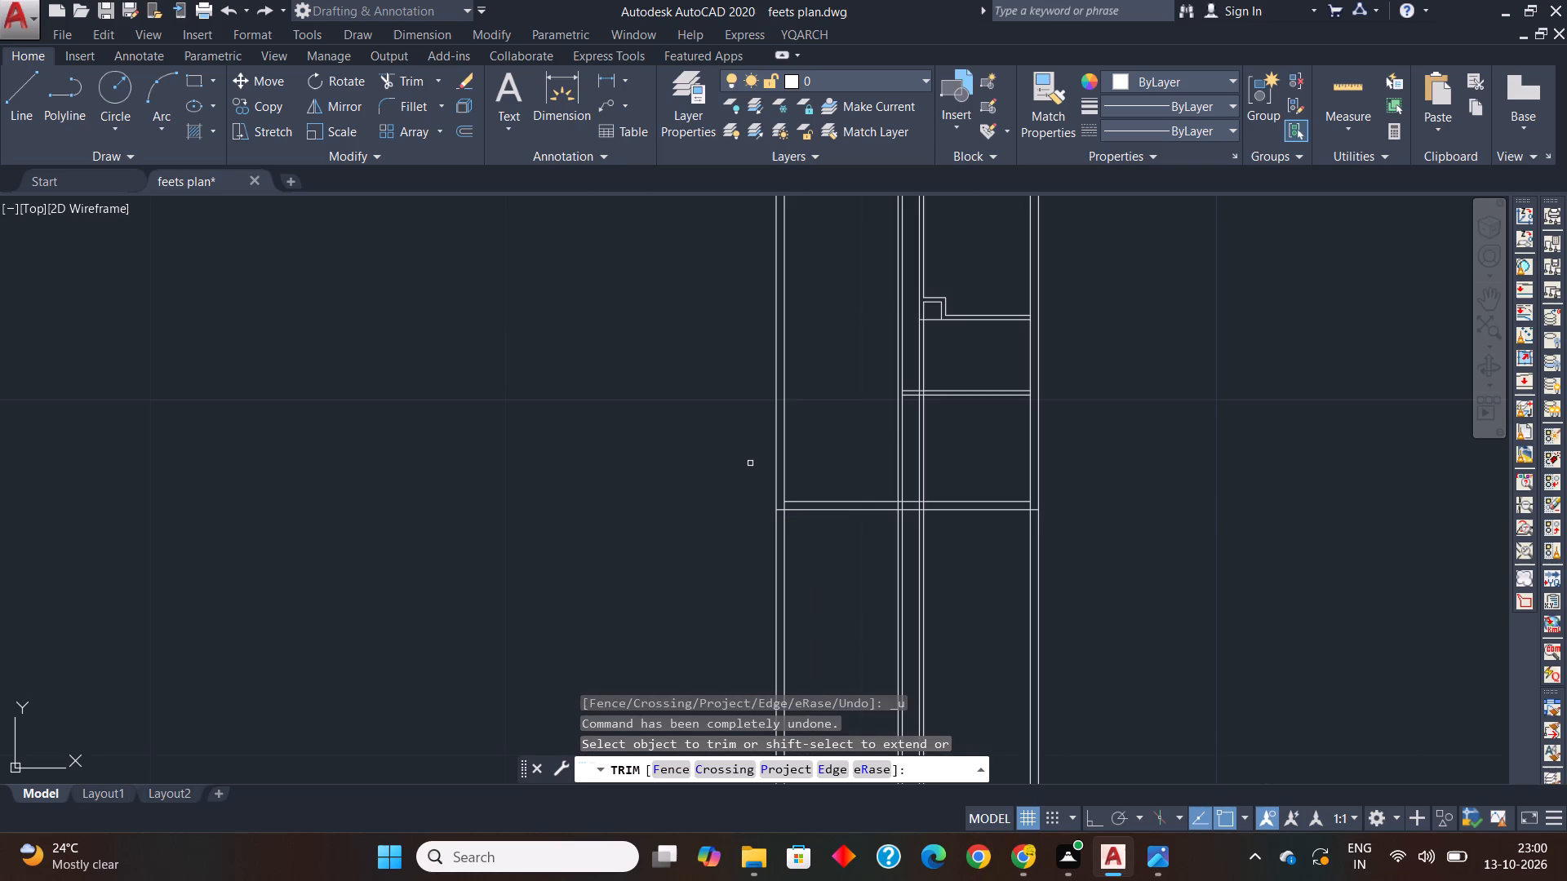
key("Escape")
key("Escape")
key("Escape")
Trim off all vertical wall lines that run below the house's bottom wall.
scroll(818, 564, "down", 1)
middle_click_drag(819, 564, 681, 445)
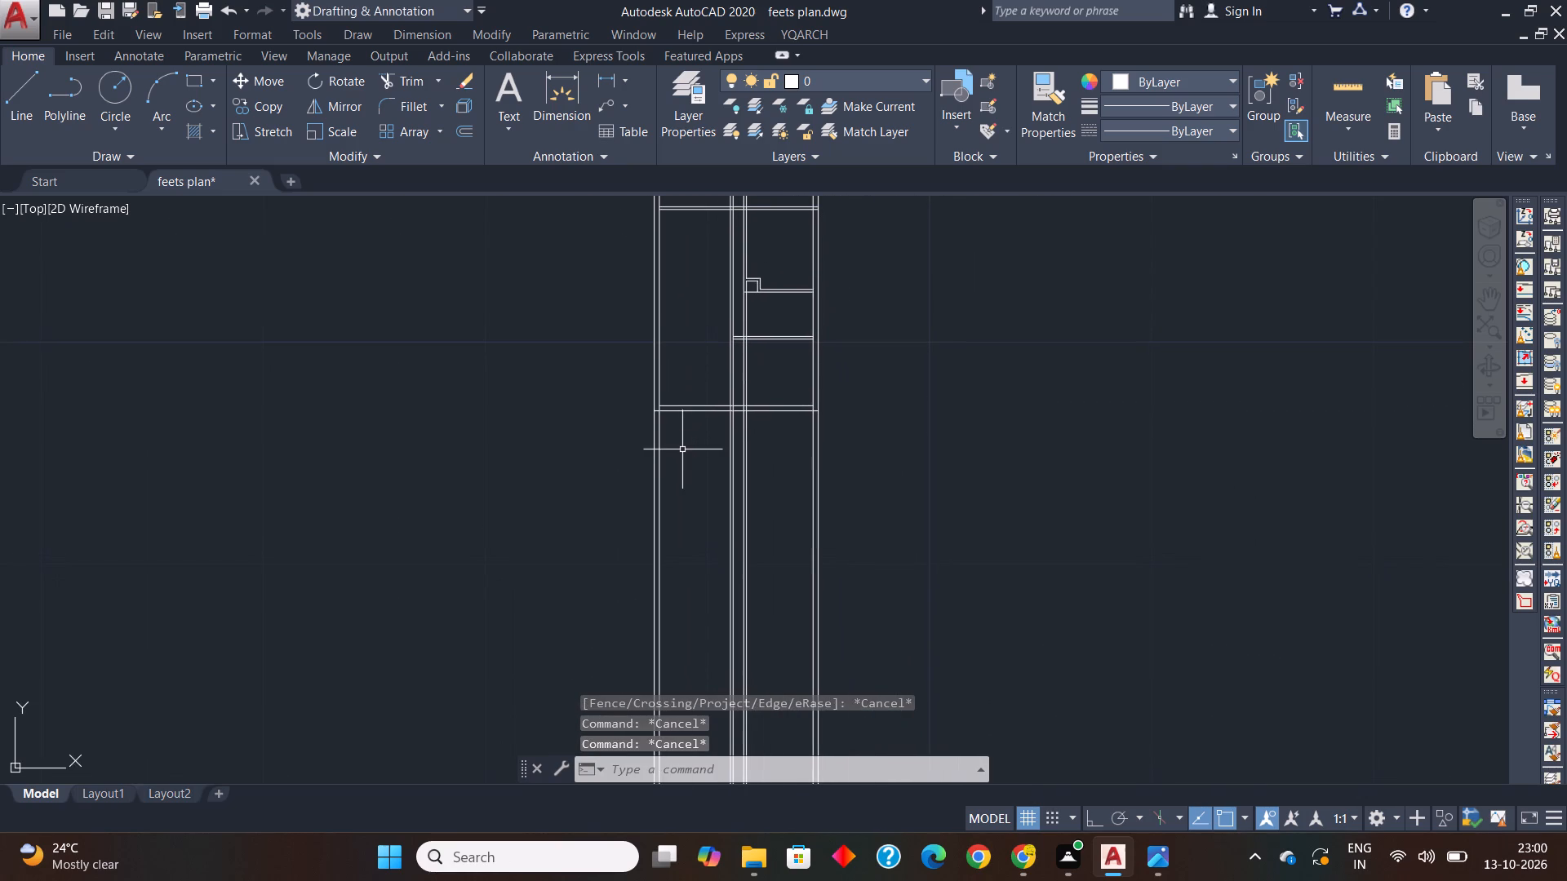
scroll(683, 449, "up", 2)
type("tr")
key("space")
key("space")
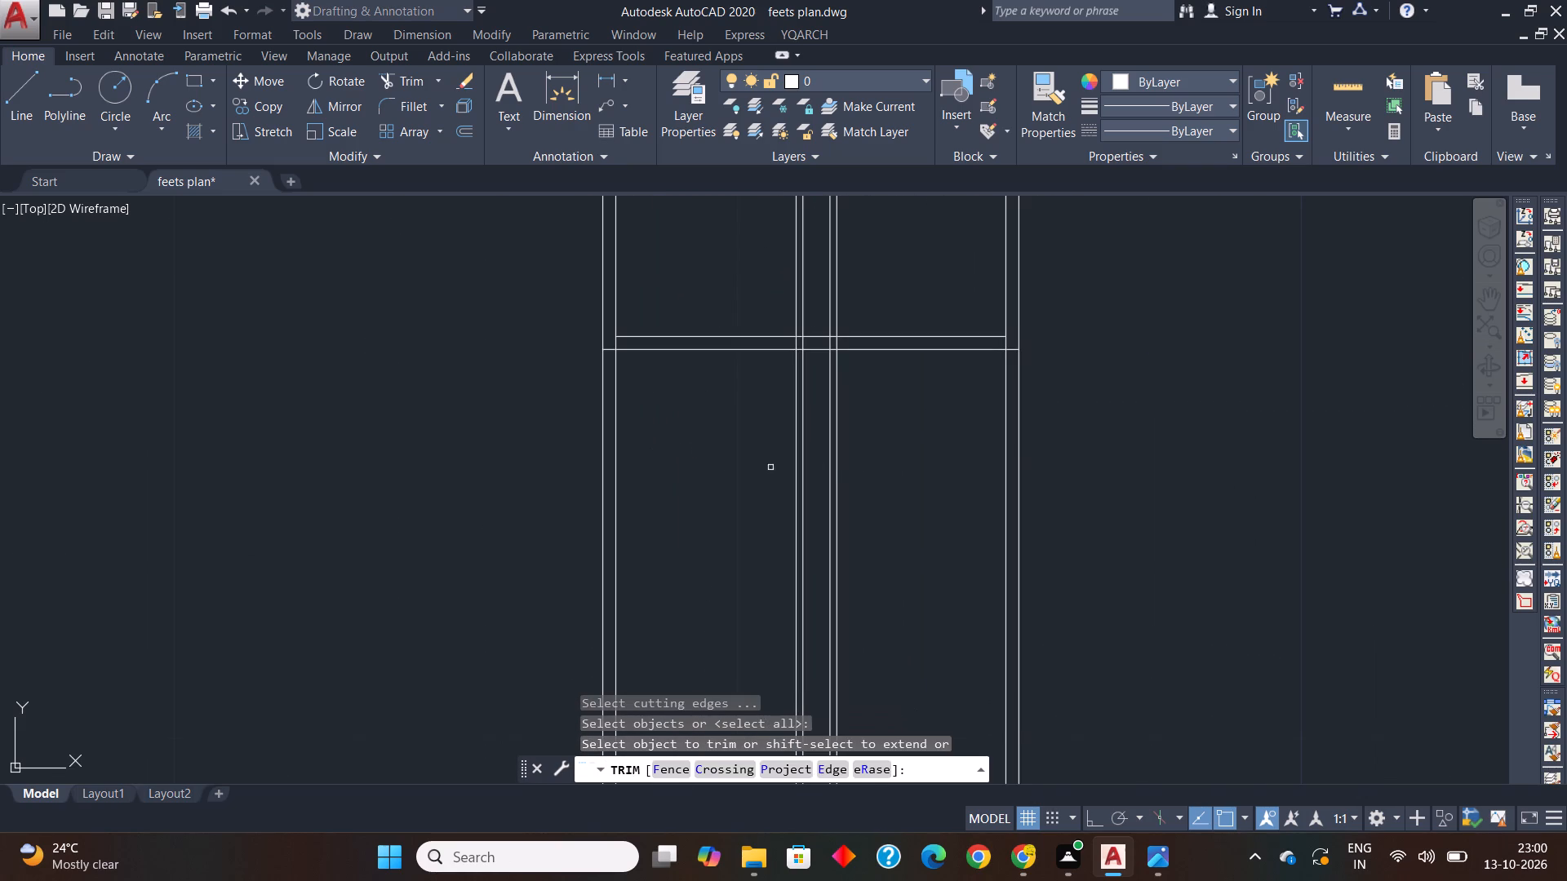
left_click(1026, 455)
left_click(539, 551)
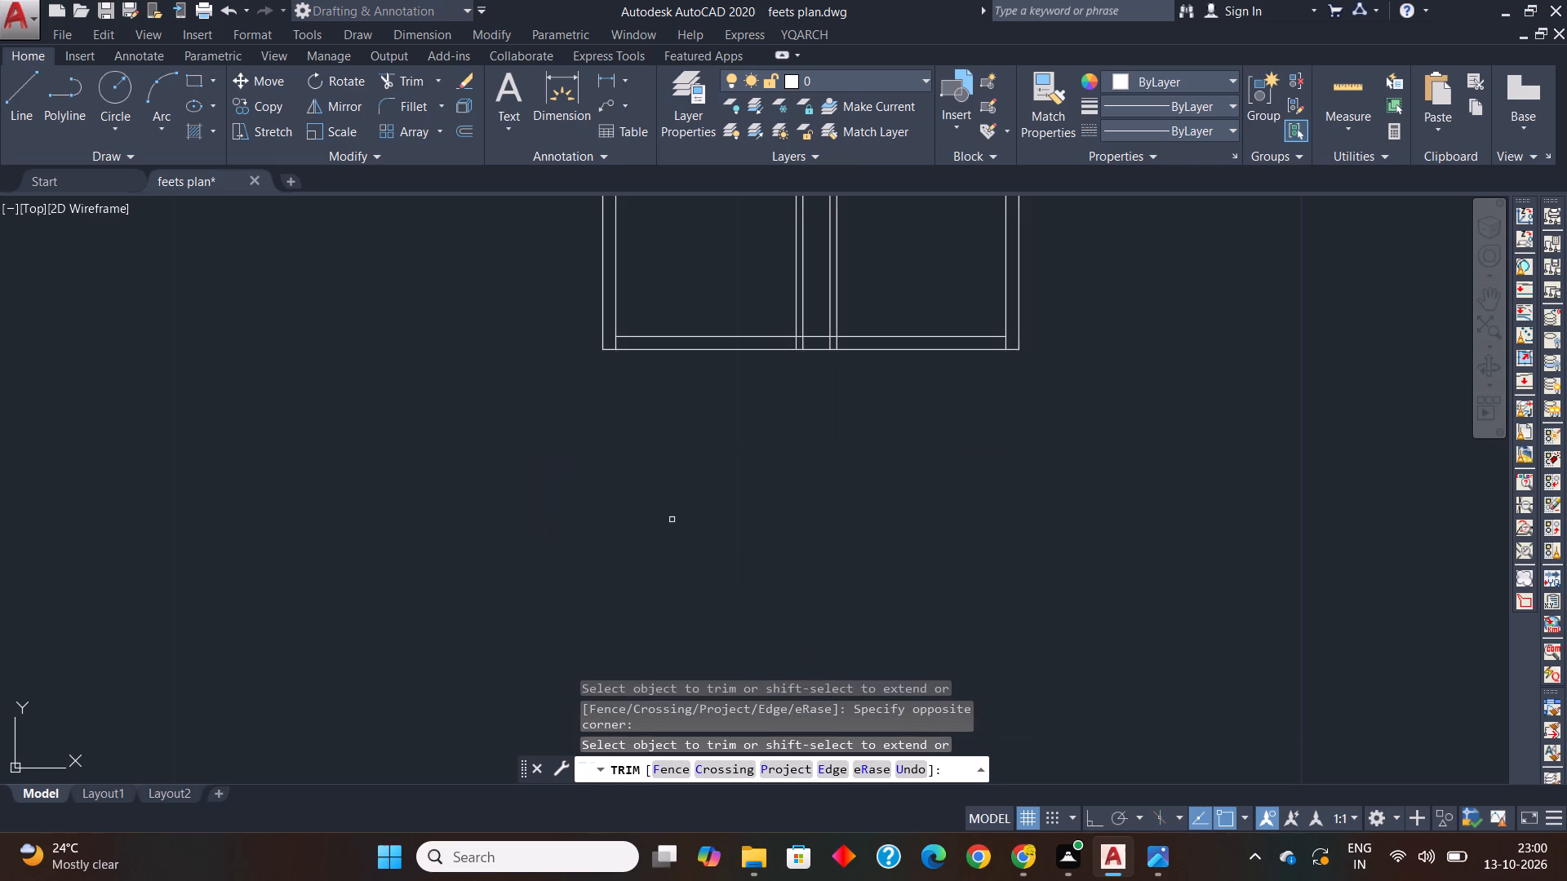
scroll(724, 506, "down", 2)
middle_click_drag(724, 507, 704, 633)
scroll(726, 538, "up", 2)
key("Escape")
key("Escape")
key("Escape")
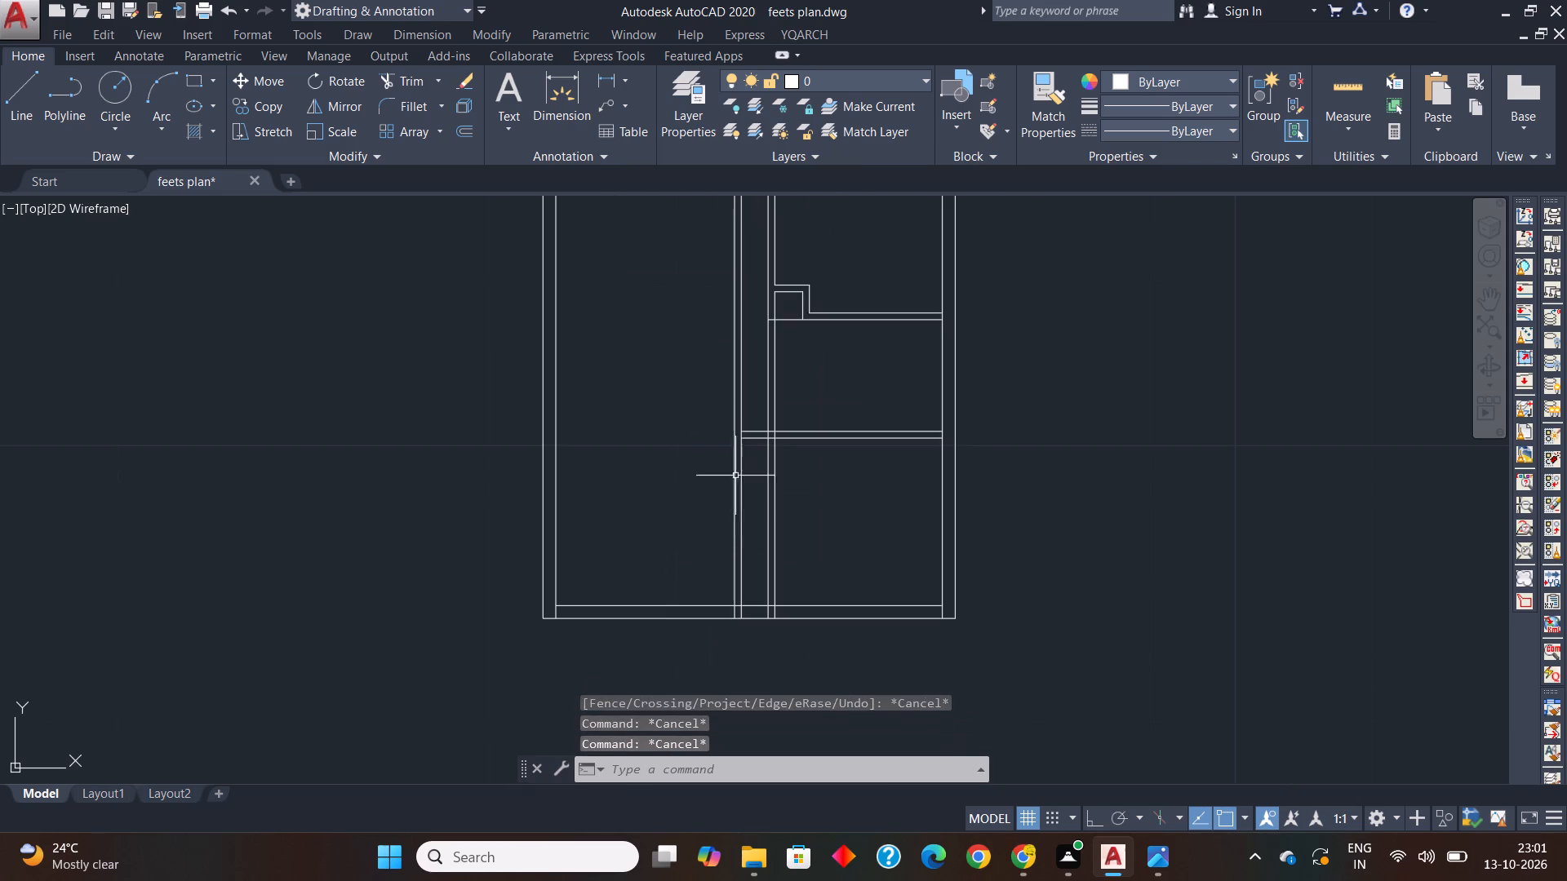
Extend both lines of Bedroom 3's upper wall to the outer, living-side line of the corridor wall.
scroll(736, 445, "up", 3)
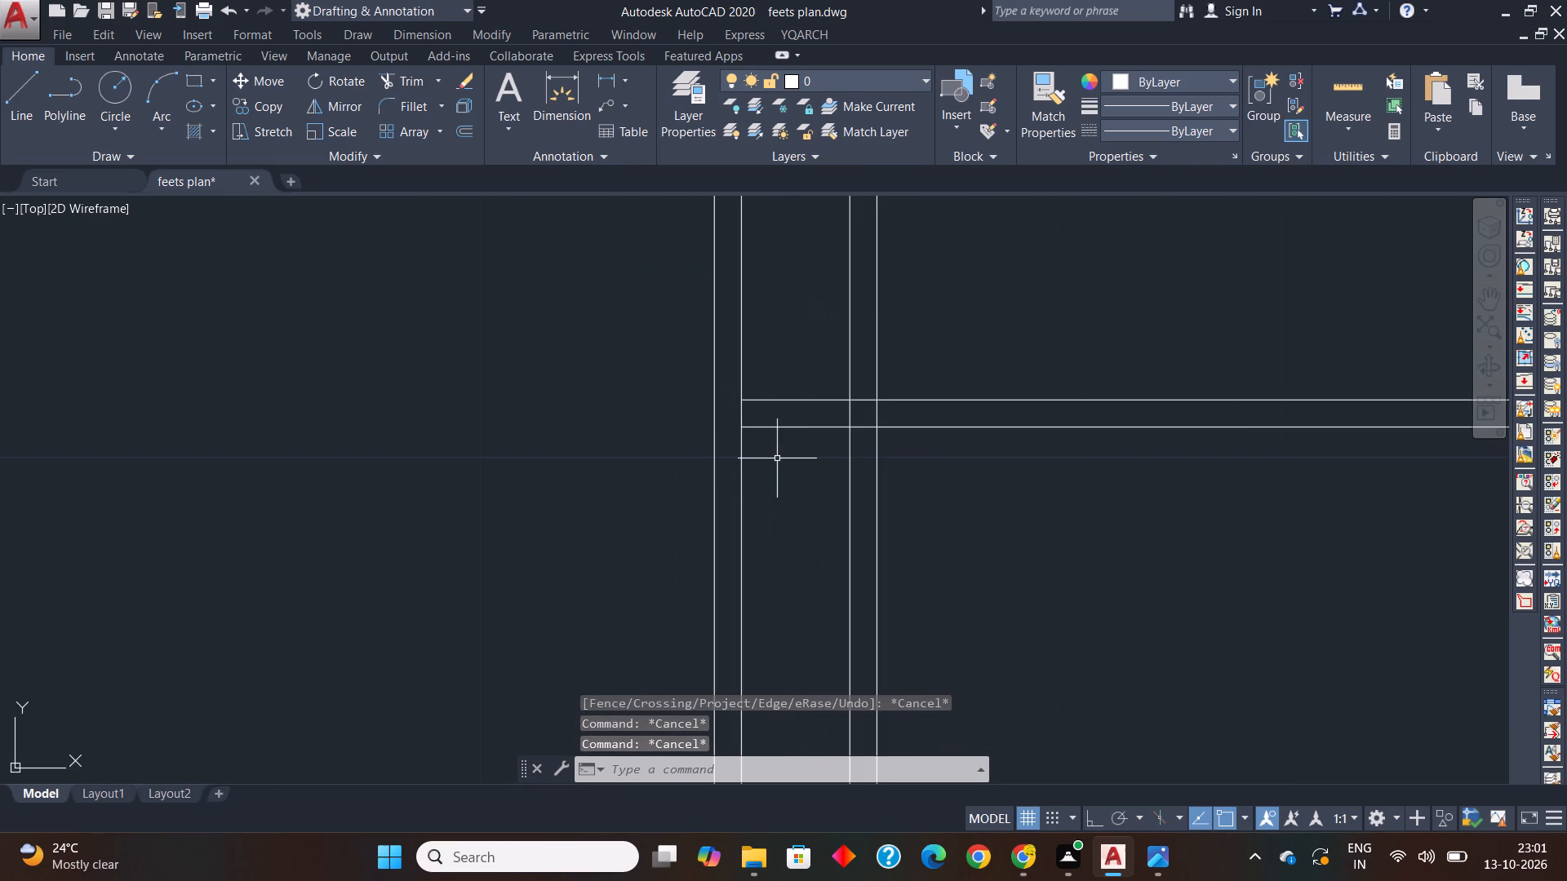
key("t")
key("Escape")
key("Escape")
type("ex")
key("space")
key("space")
left_click(752, 397)
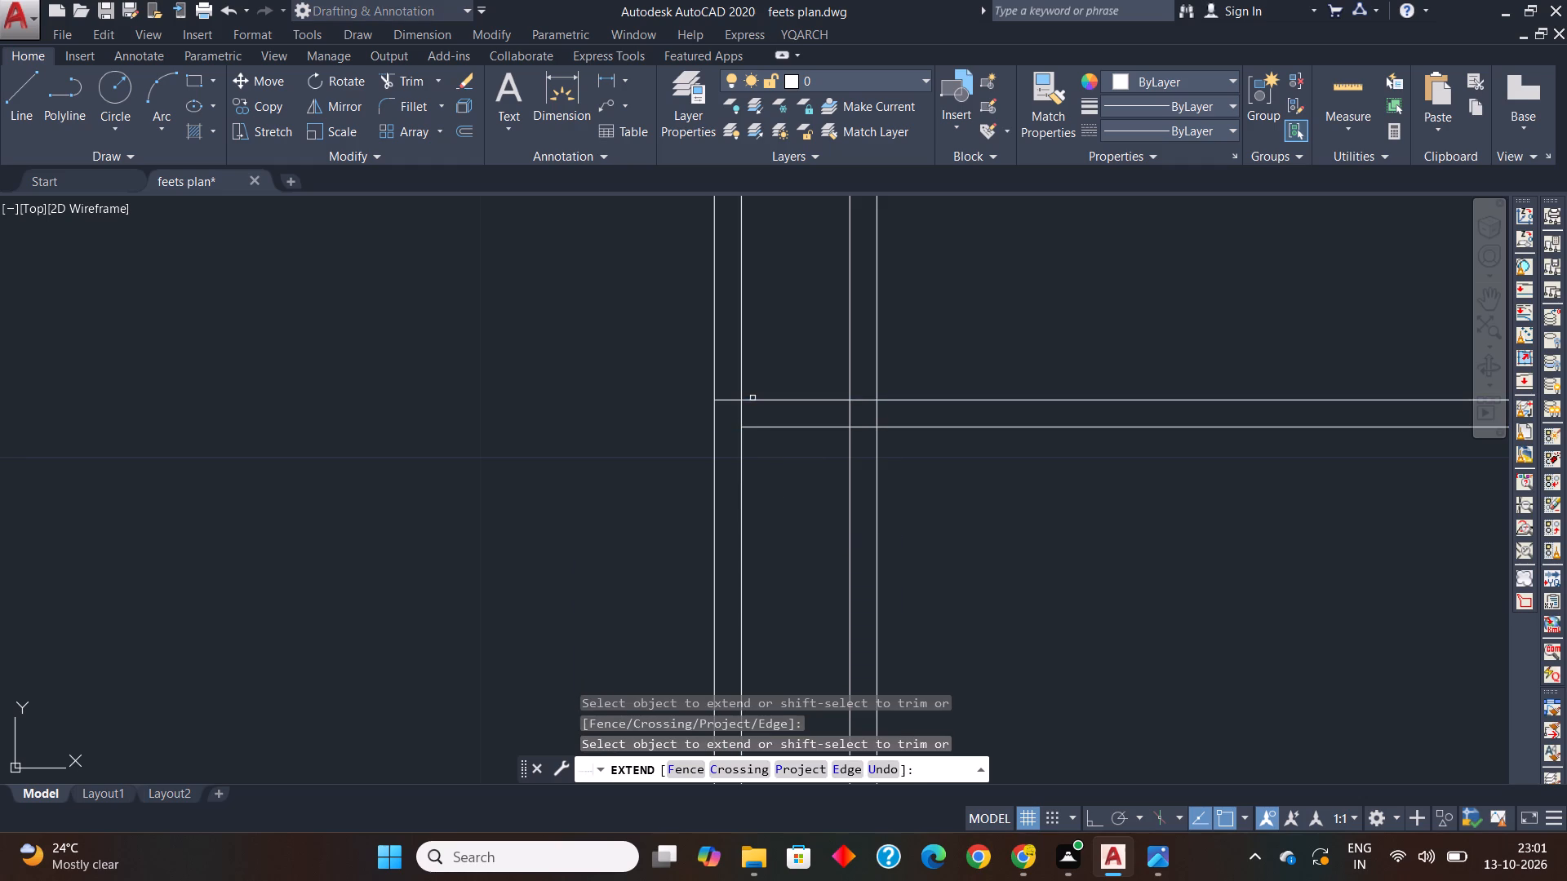
left_click(756, 427)
scroll(756, 427, "down", 1)
key("Escape")
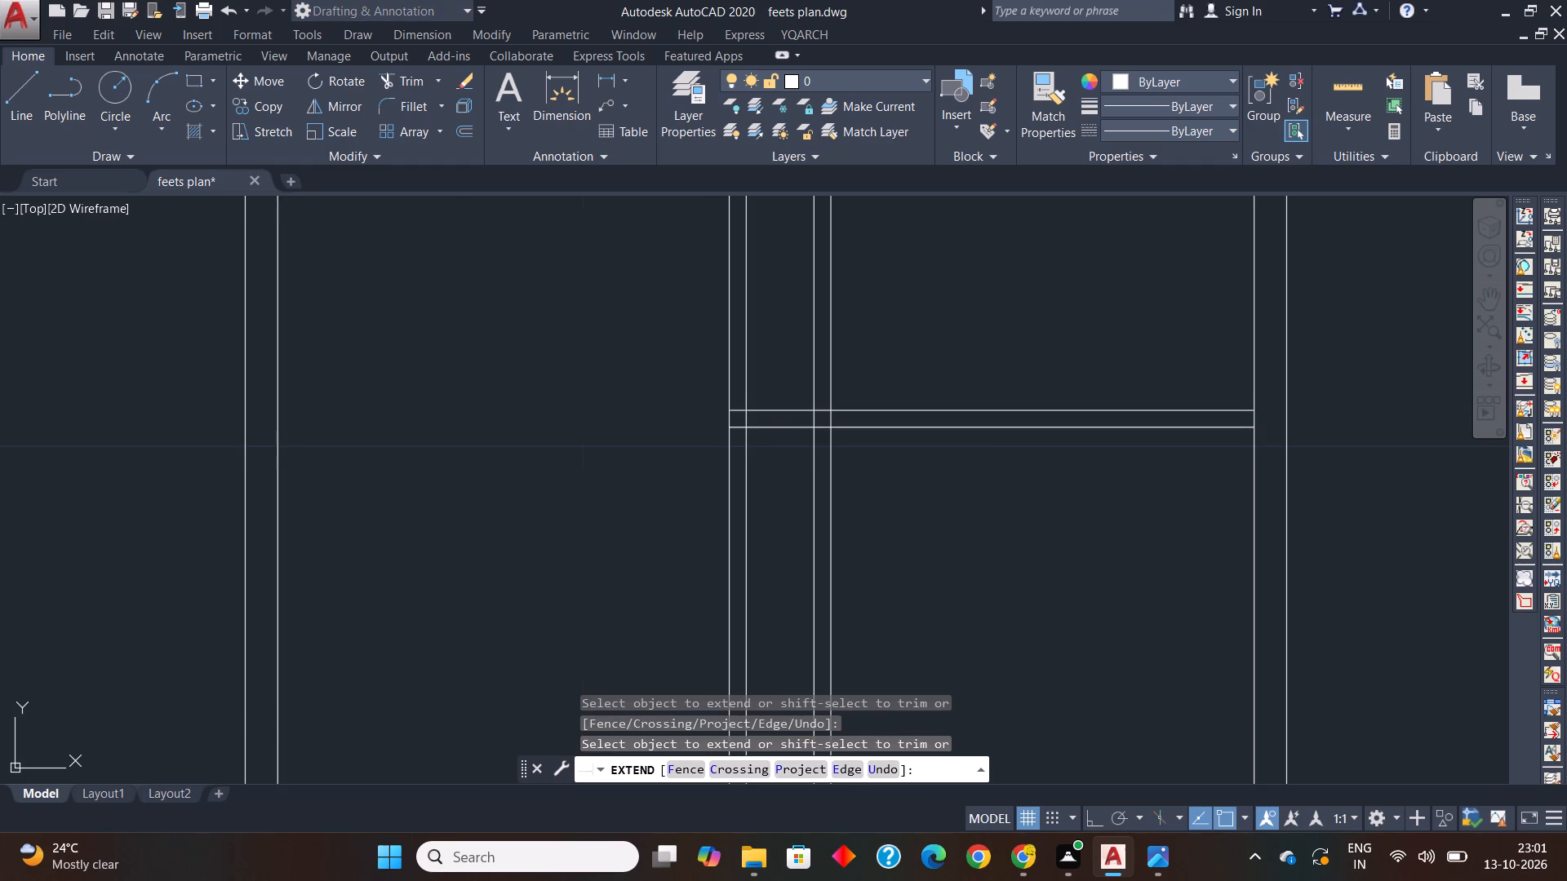
key("Escape")
key("Escape")
Trim the corridor's two living-side wall lines above Bedroom 3's upper wall, keeping them beside Bedroom 3.
scroll(756, 427, "down", 3)
key("t")
type("r")
key("space")
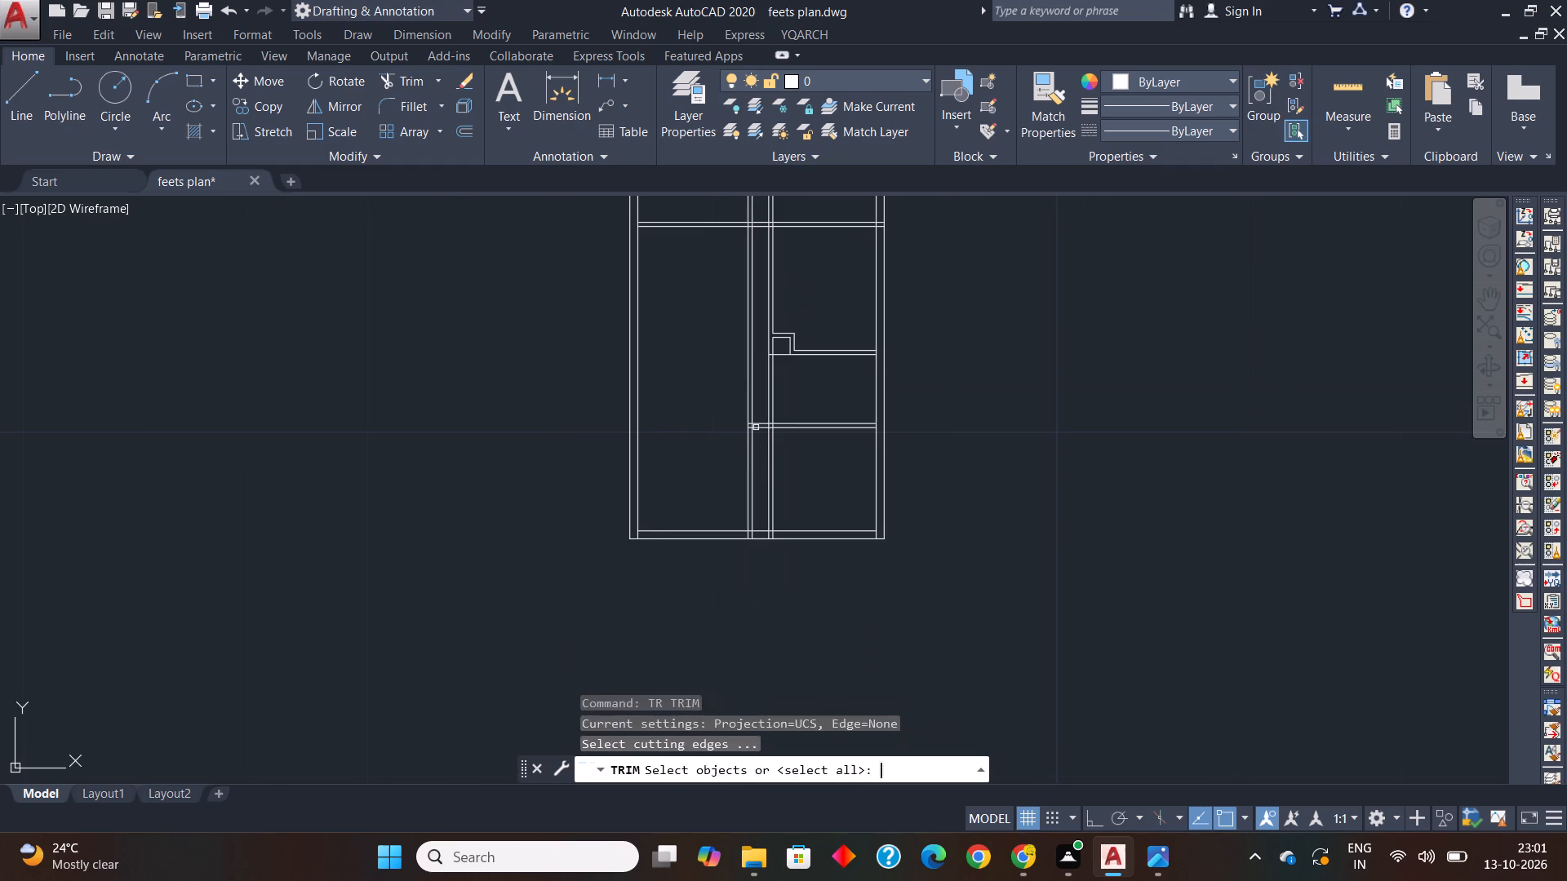
key("space")
scroll(757, 343, "up", 1)
left_click(757, 339)
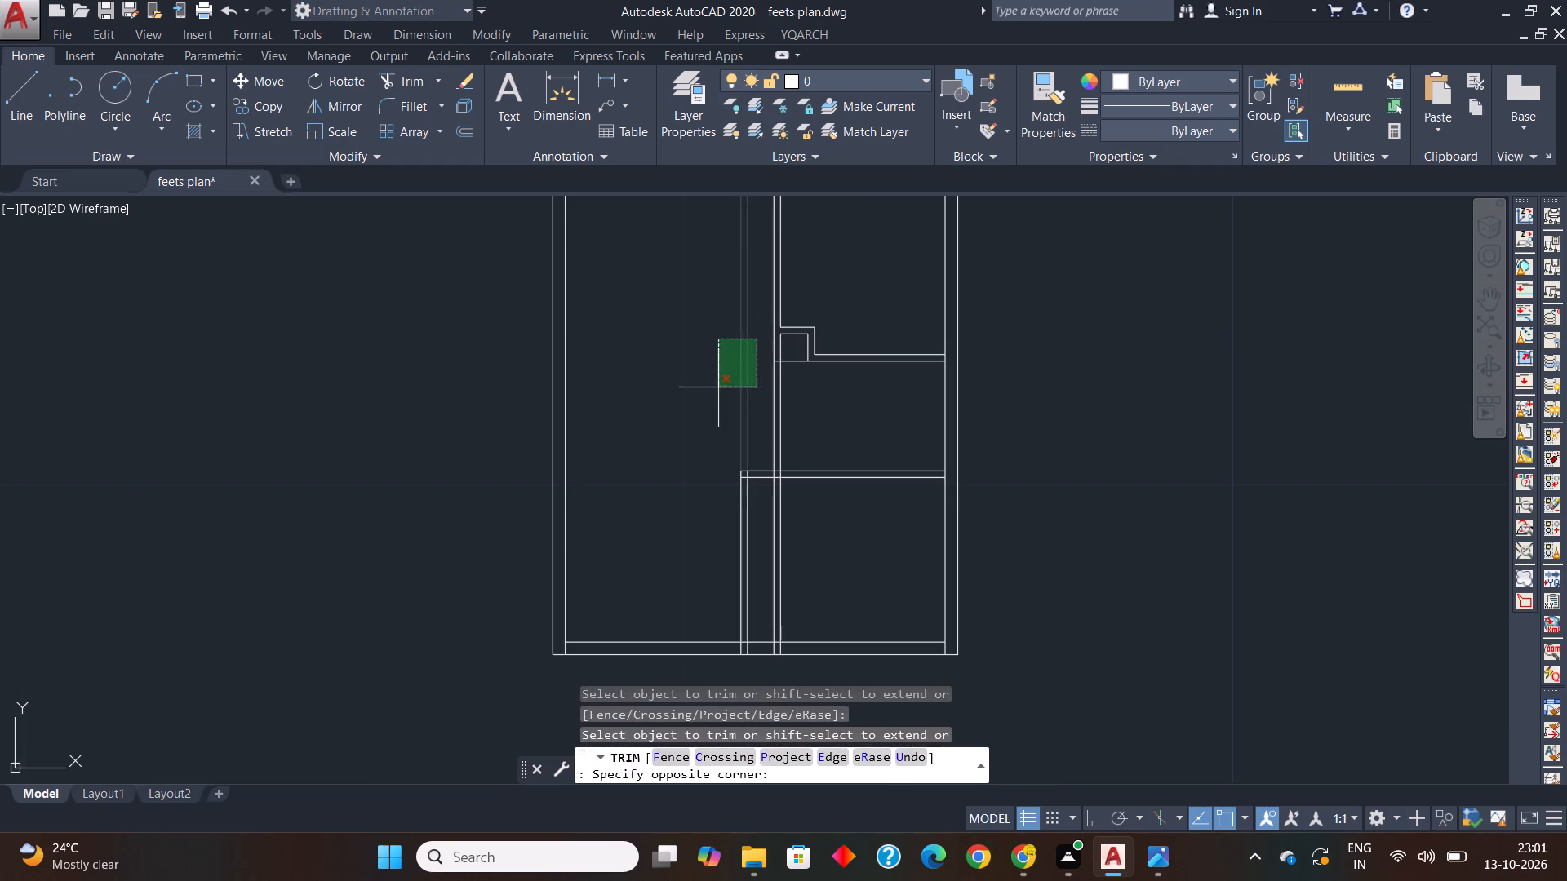
left_click(718, 387)
scroll(721, 410, "down", 1)
middle_click_drag(751, 440, 753, 551)
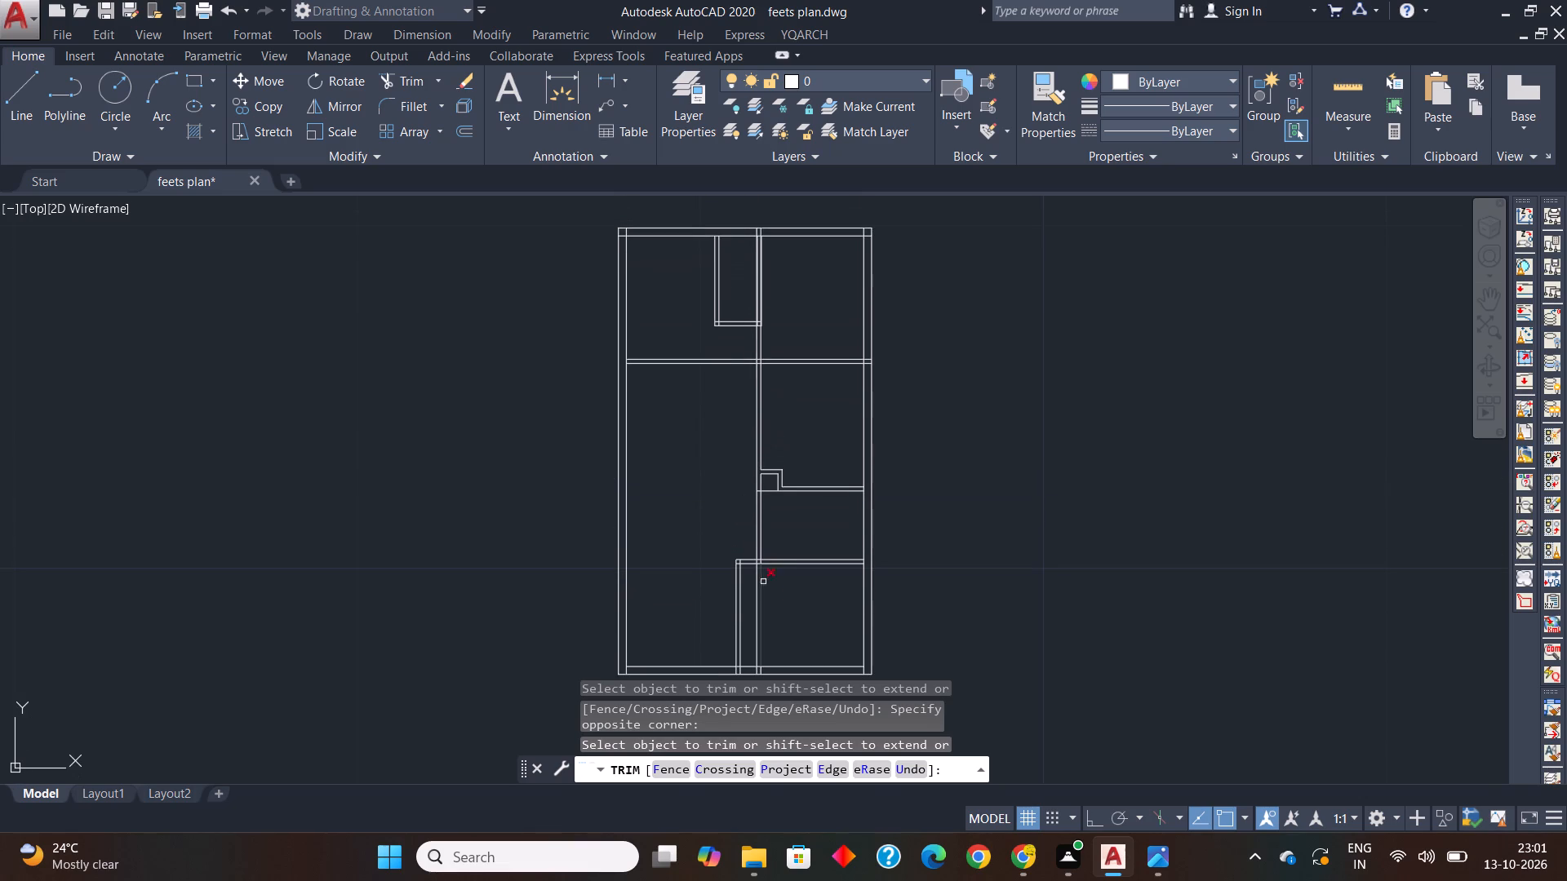
Trim the corridor's two bedroom-side wall lines inside Bedroom 3, from its upper wall down through the bottom wall.
scroll(769, 617, "up", 1)
middle_click_drag(766, 604, 762, 534)
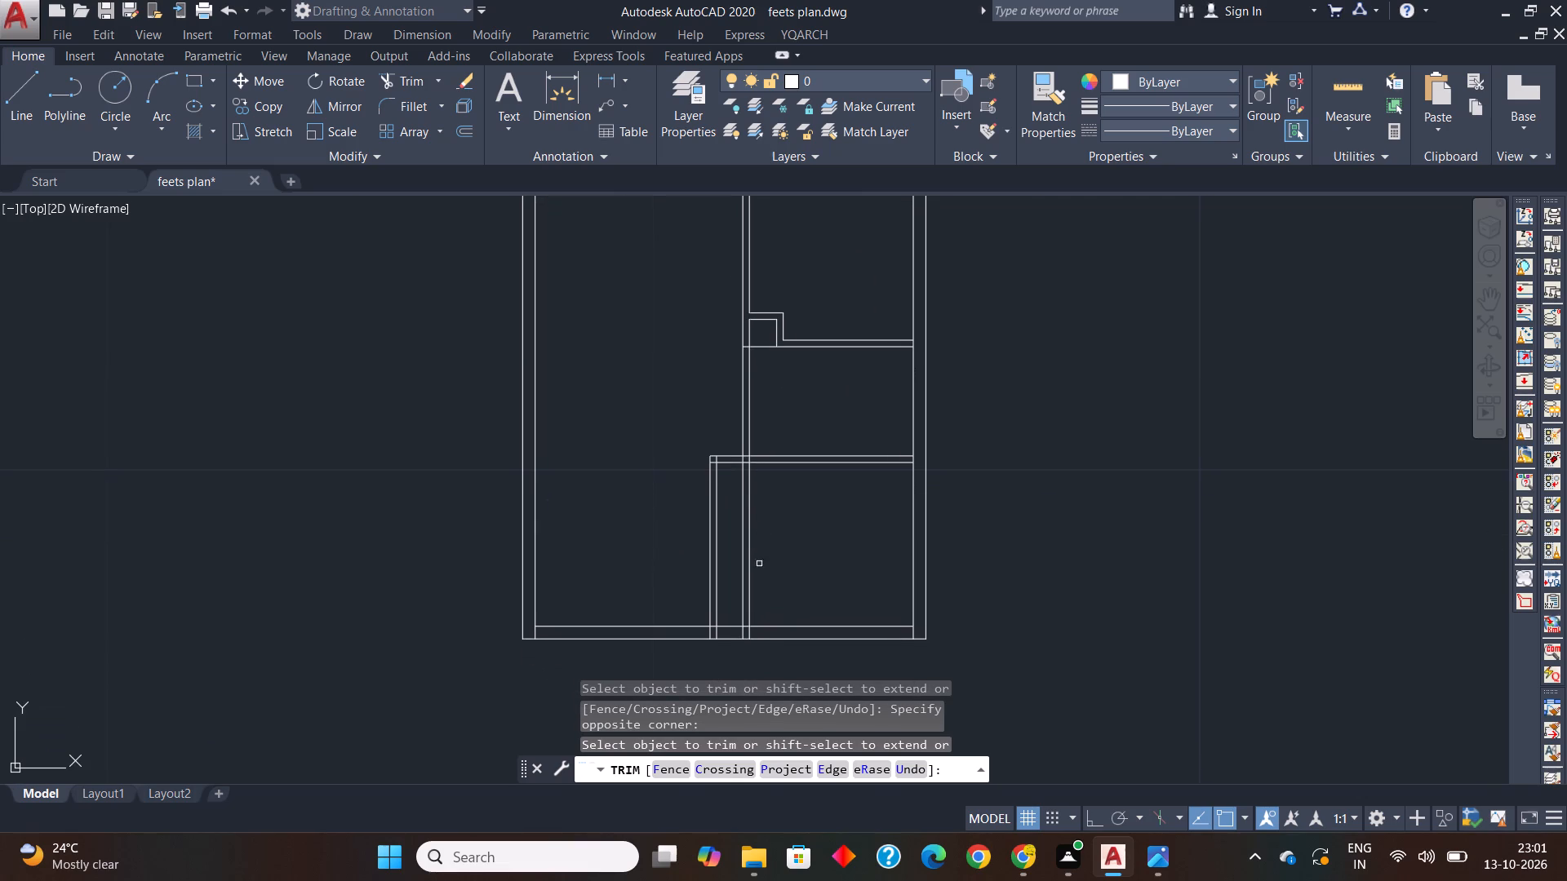
scroll(748, 648, "up", 4)
left_click_drag(754, 614, 743, 613)
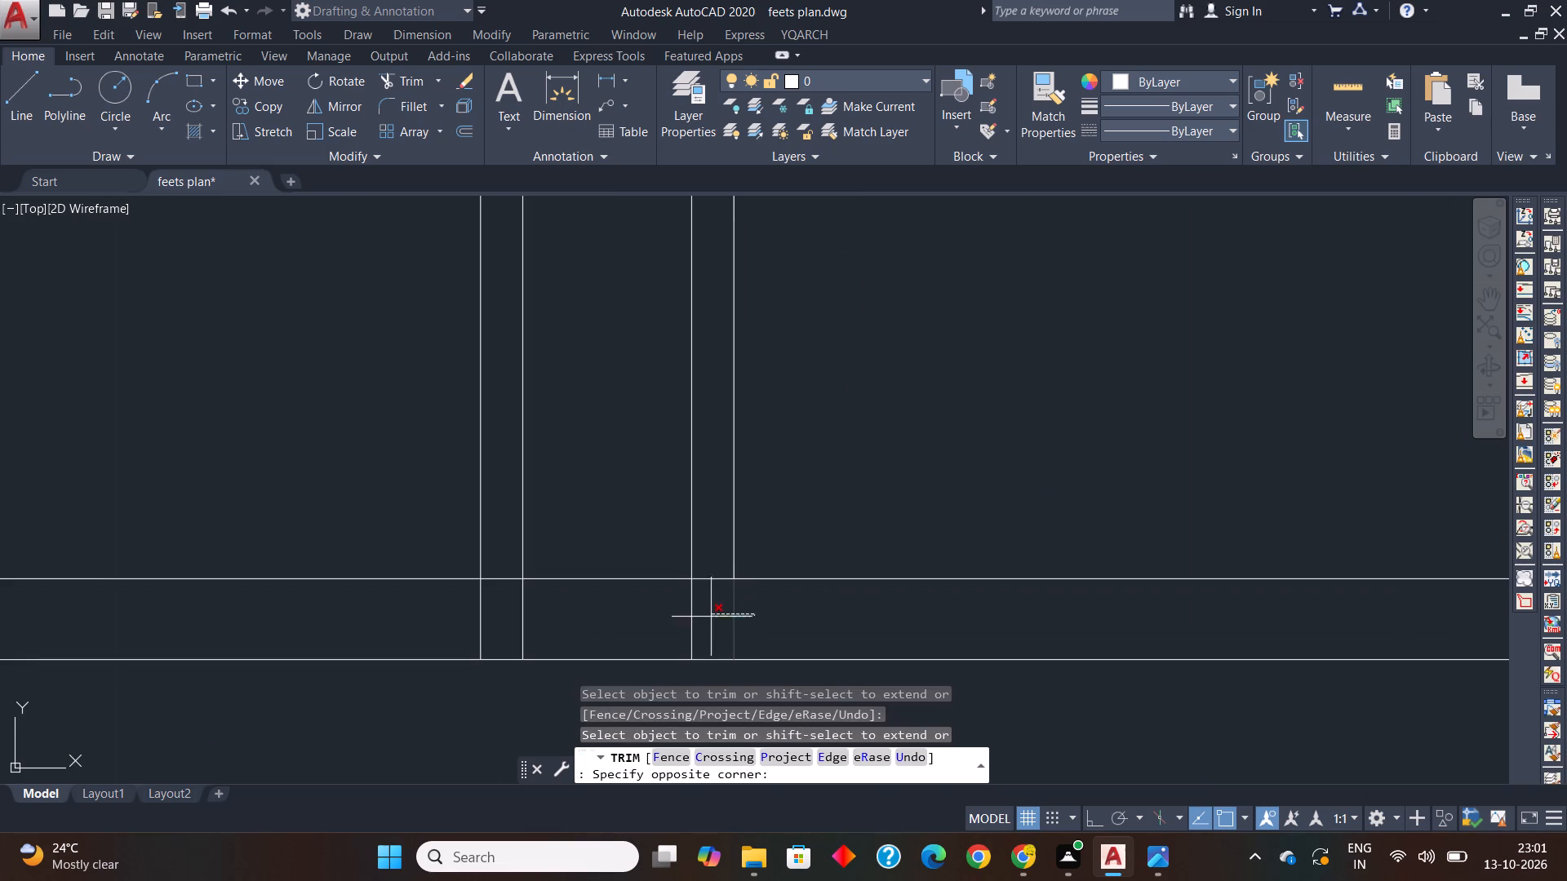
left_click(674, 634)
scroll(708, 640, "down", 5)
left_click(734, 537)
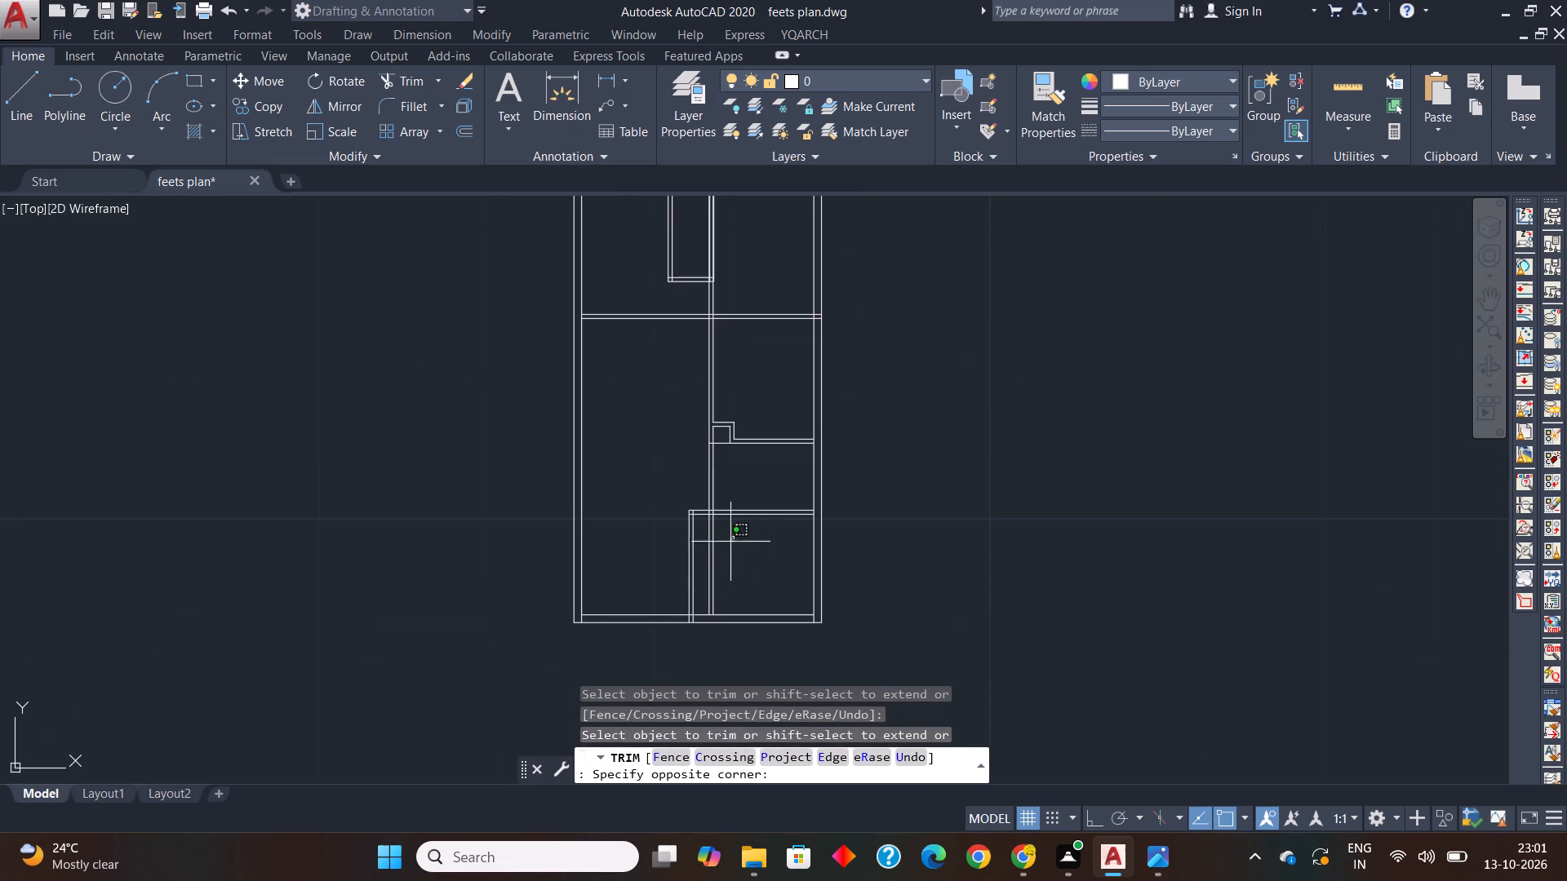
left_click(704, 573)
Trim the corridor's two bedroom-side wall lines between the upper bath's lower wall and Bedroom 1's lower wall.
middle_click_drag(721, 567, 724, 655)
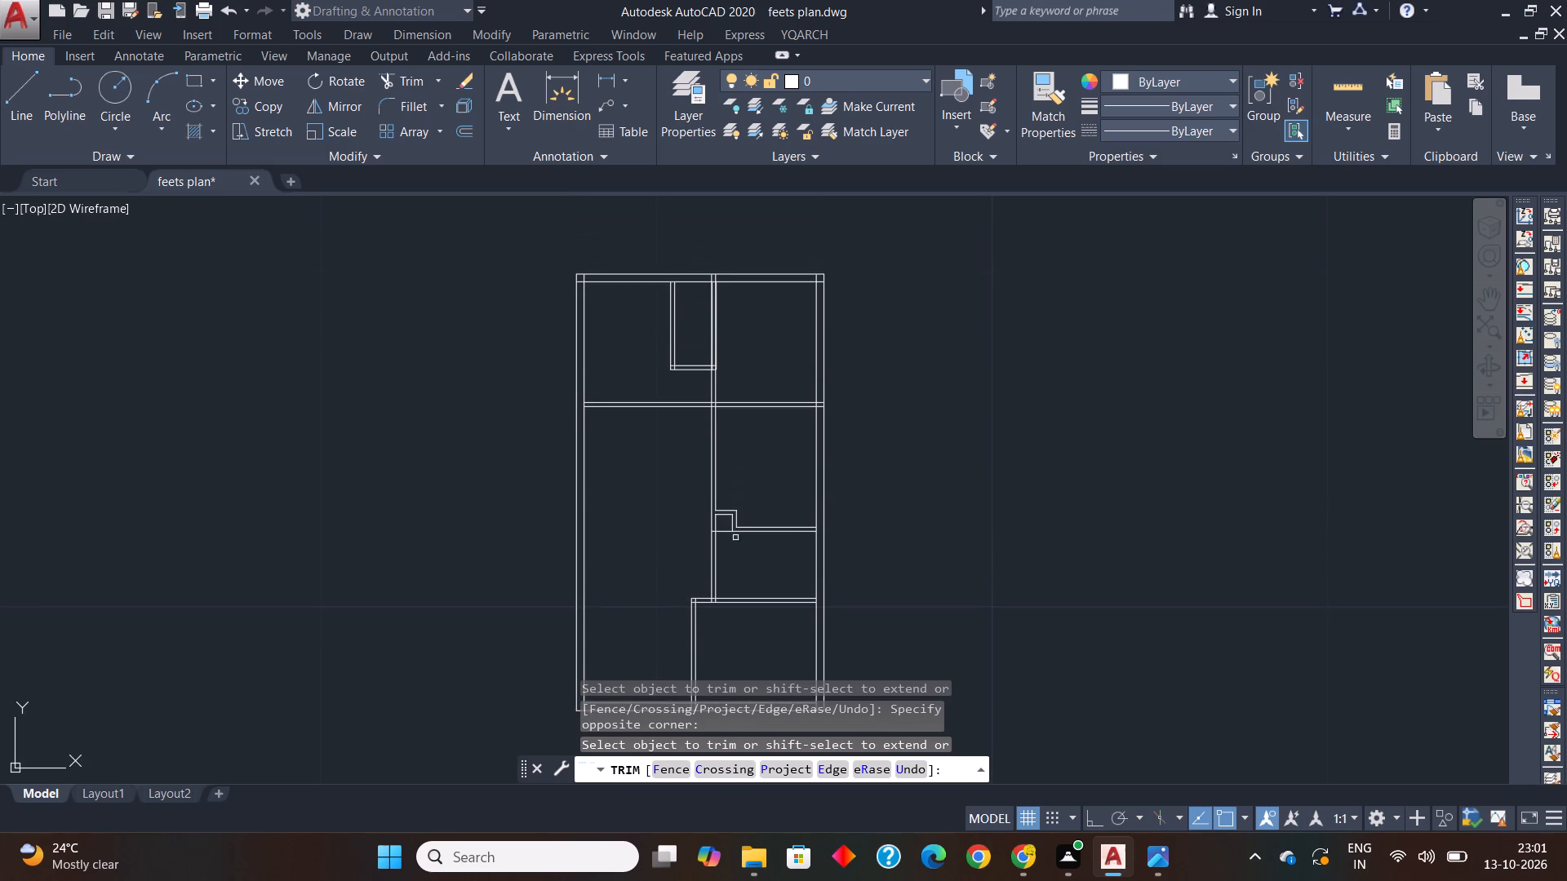
scroll(698, 282, "up", 2)
scroll(726, 544, "up", 2)
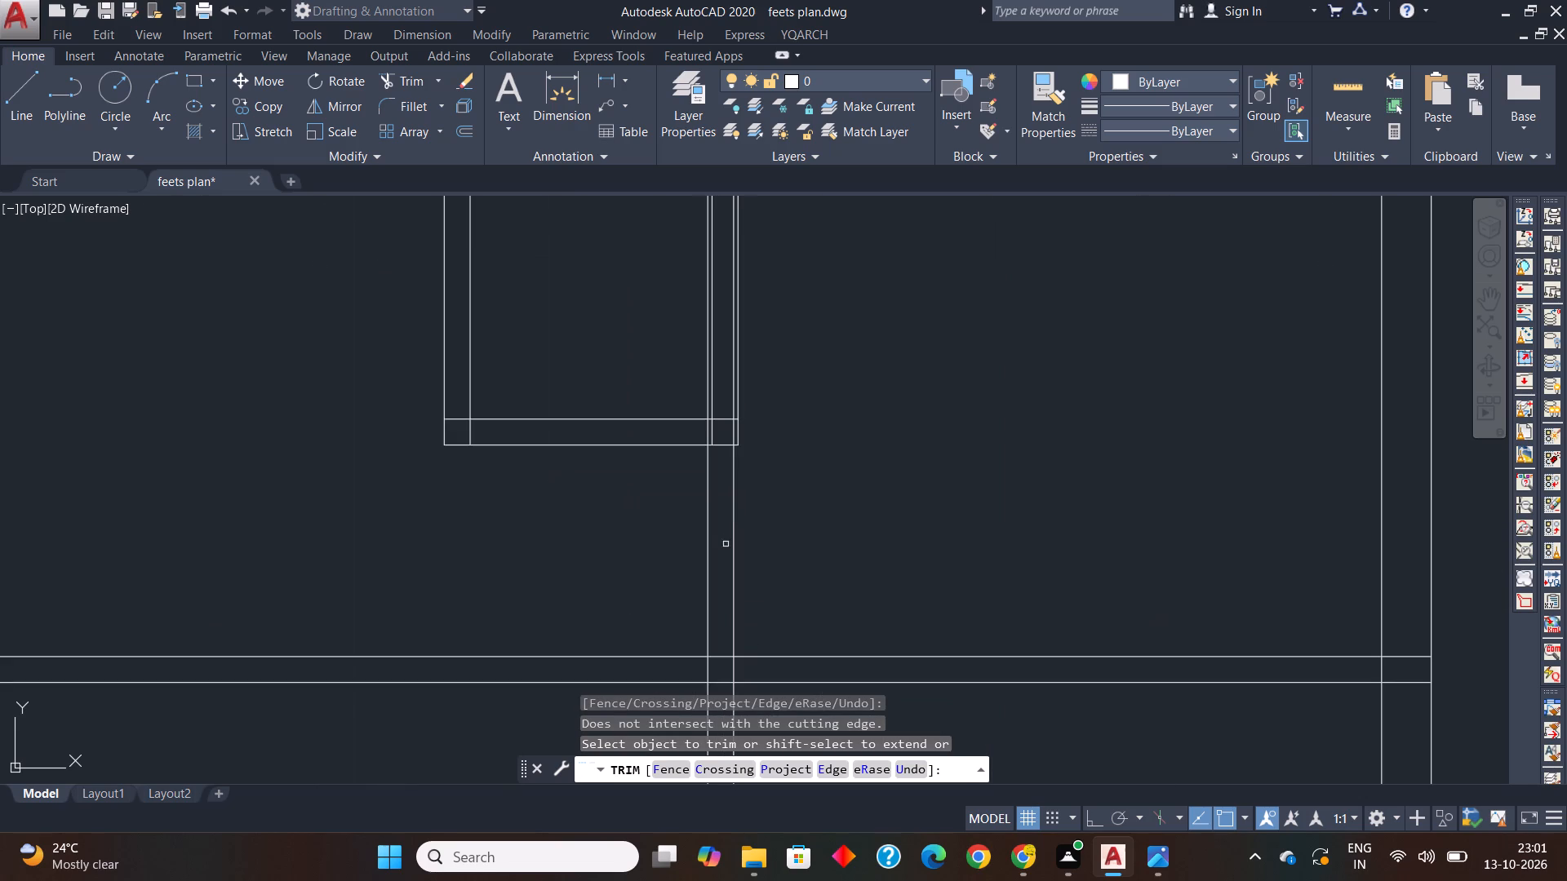
scroll(733, 502, "up", 1)
left_click(727, 470)
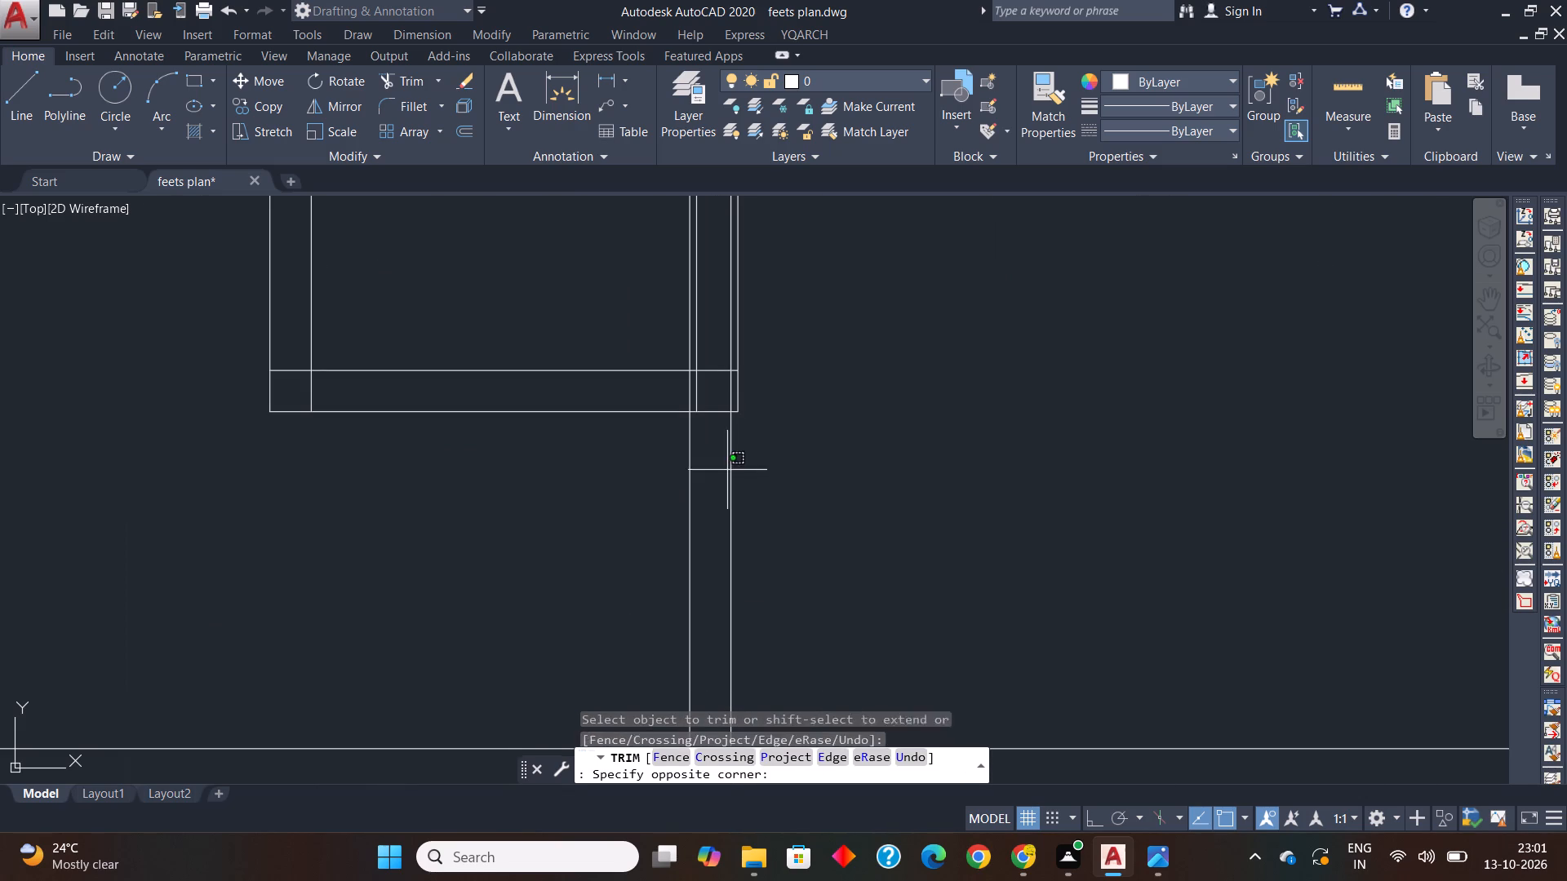
left_click(673, 501)
left_click(748, 483)
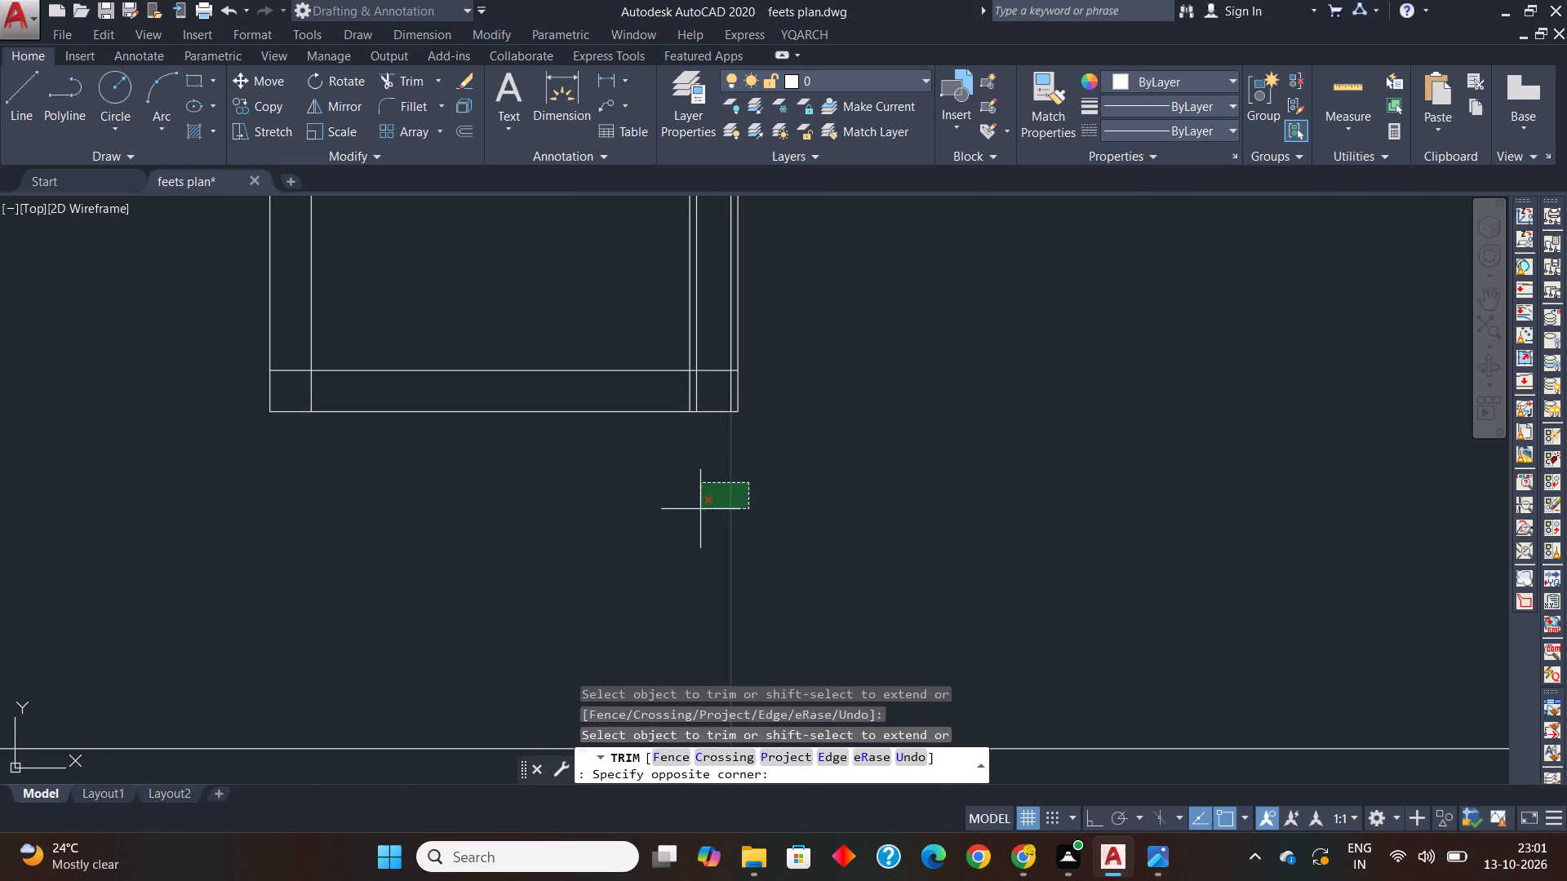
left_click(697, 510)
key("Escape")
key("Escape")
Erase the two leftover vertical lines running alongside the upper bath's Bedroom 1-side wall.
scroll(732, 387, "up", 2)
left_click(720, 402)
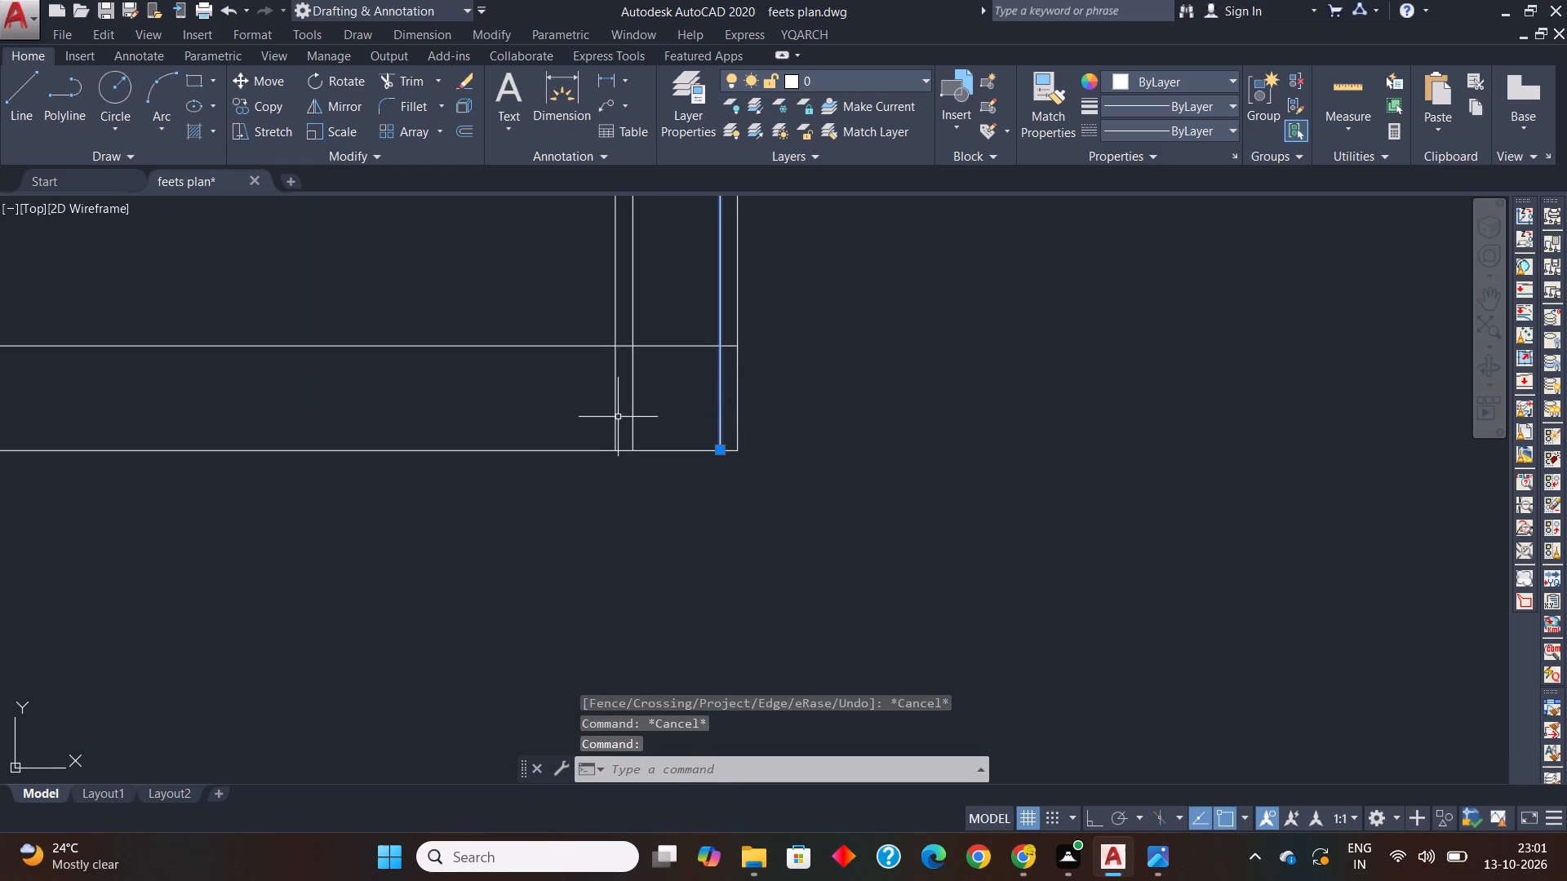
left_click(618, 416)
key("Delete")
With Ortho on, draw a vertical line from the corridor-side corner of Bedroom 3's upper wall up to the upper bath's lower wall.
scroll(618, 425, "down", 3)
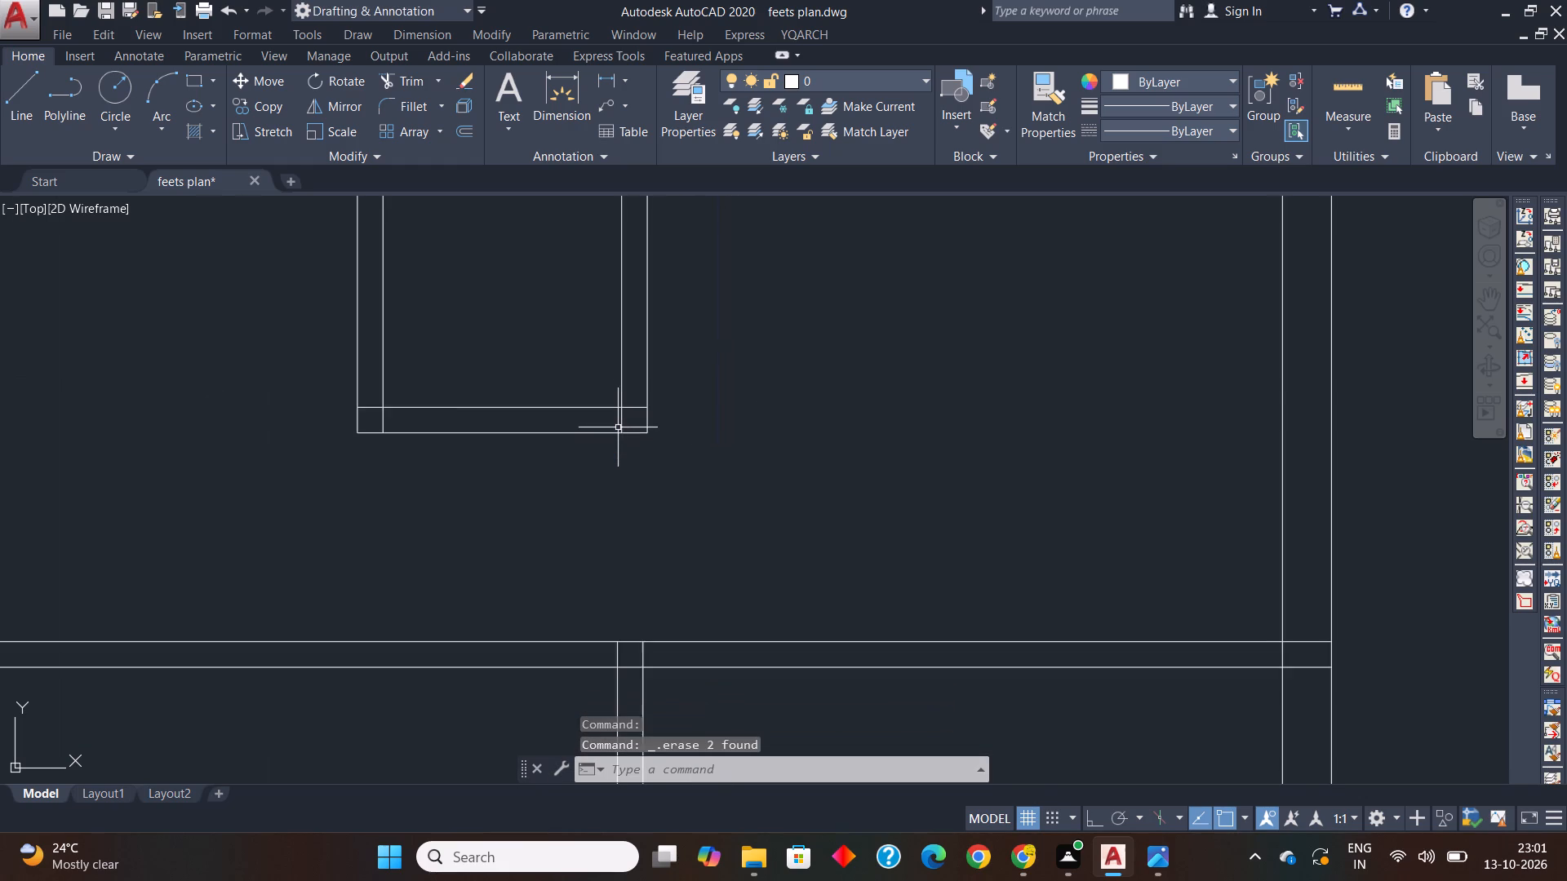
scroll(618, 432, "down", 3)
middle_click_drag(621, 527, 626, 368)
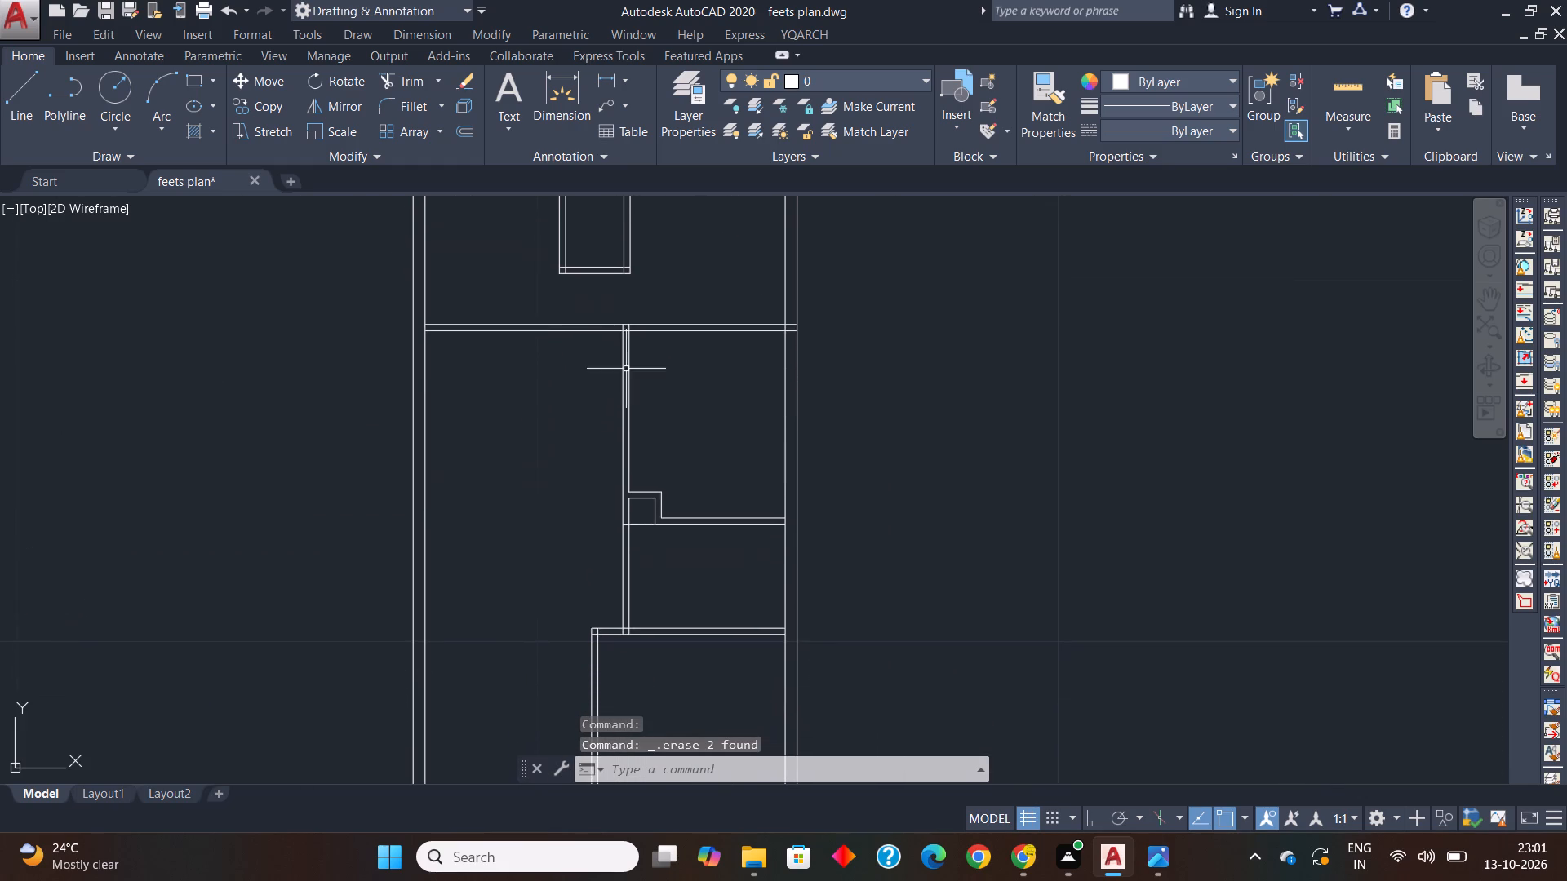
middle_click_drag(615, 527, 607, 389)
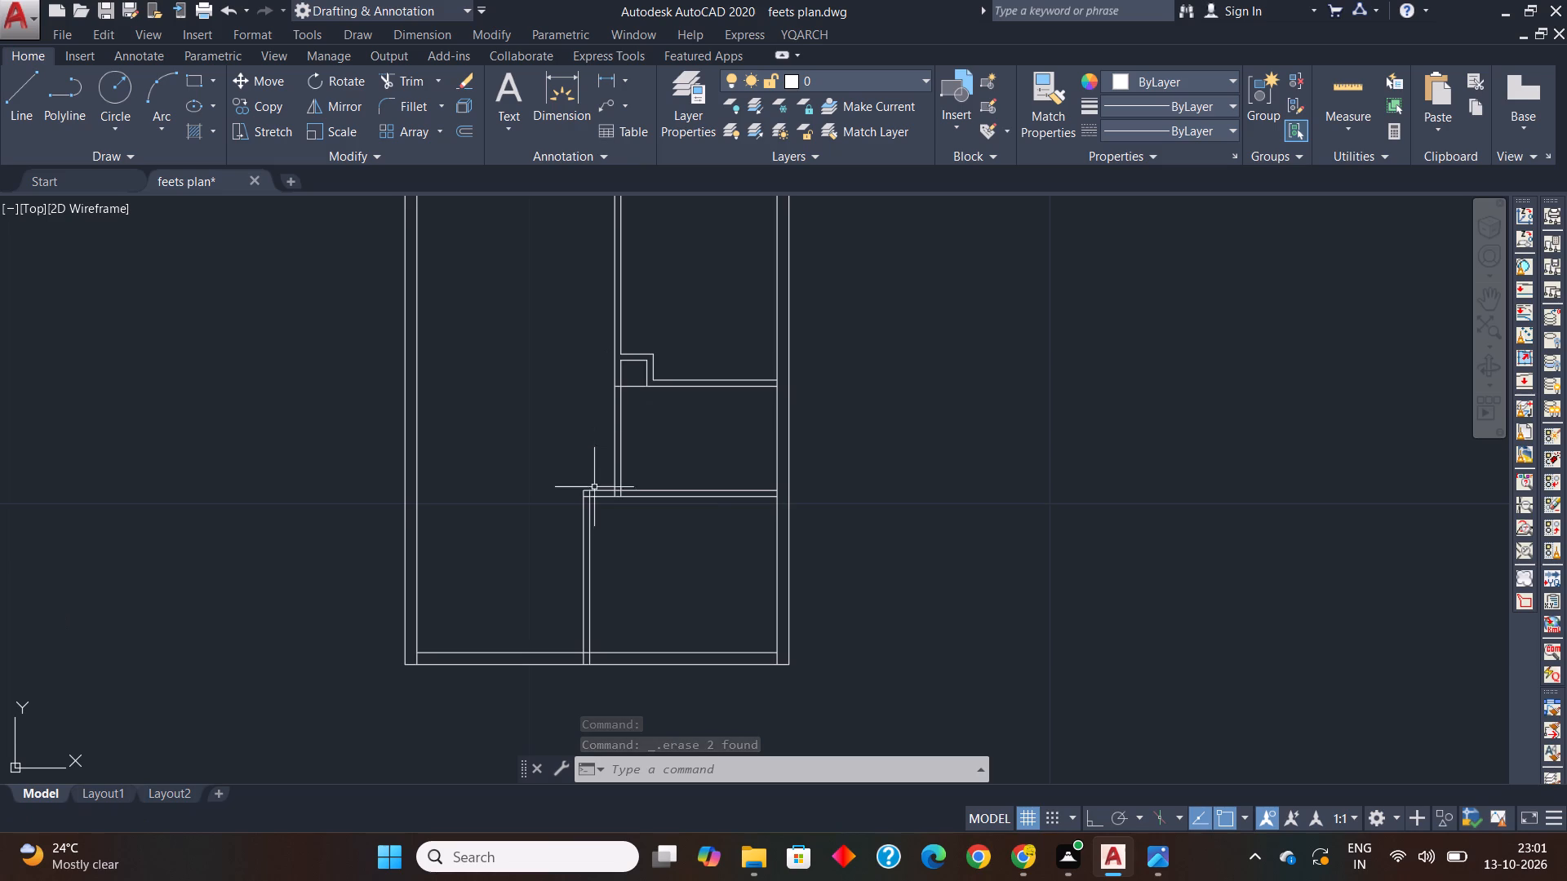
scroll(597, 494, "down", 1)
middle_click_drag(597, 495, 616, 525)
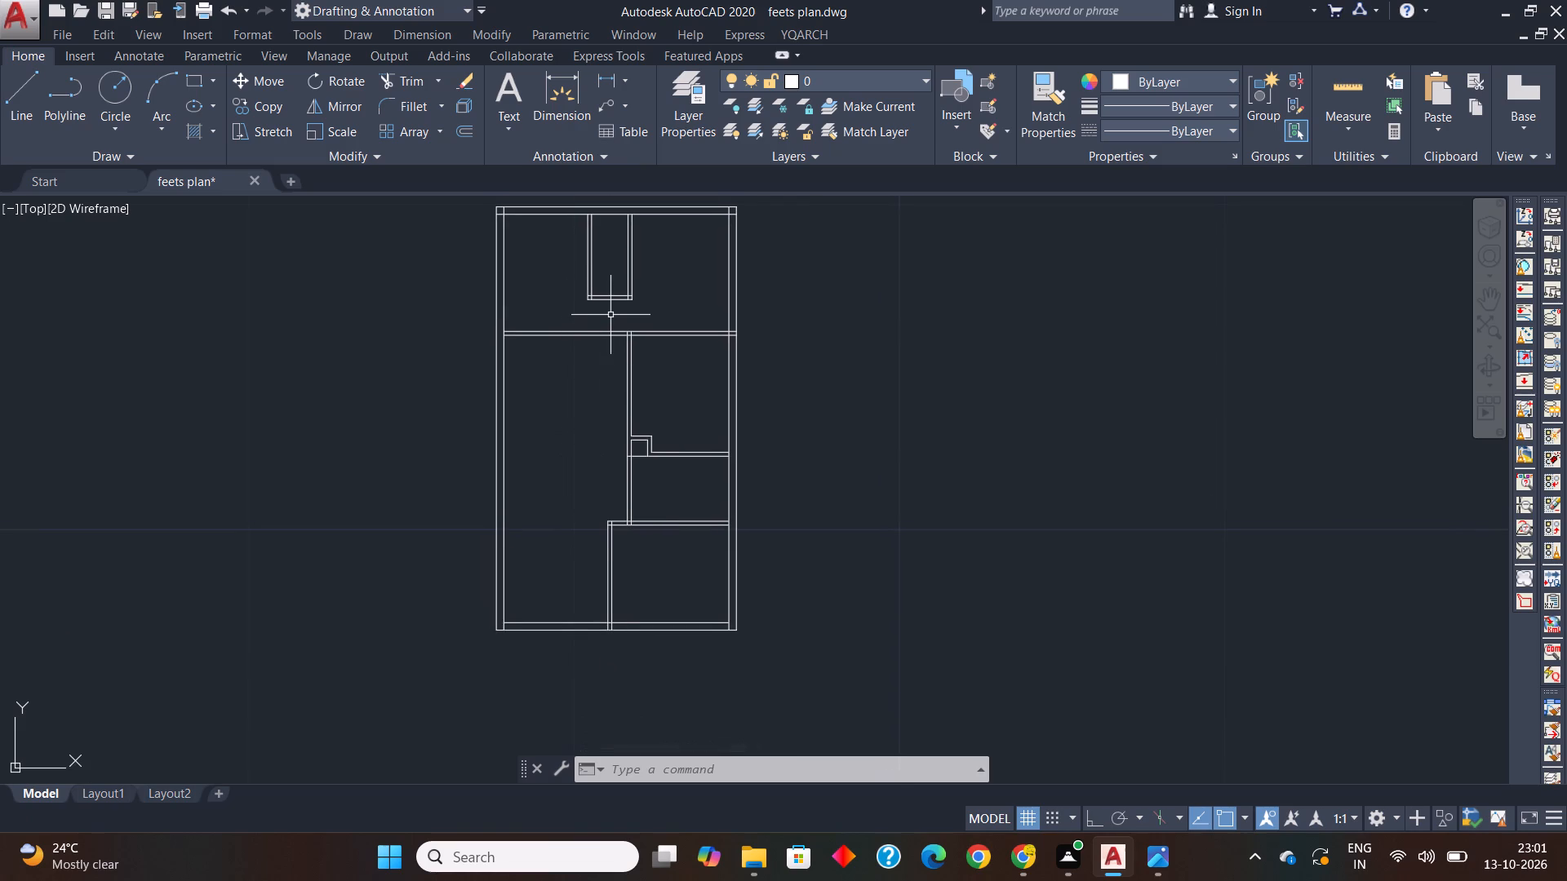
scroll(610, 313, "up", 1)
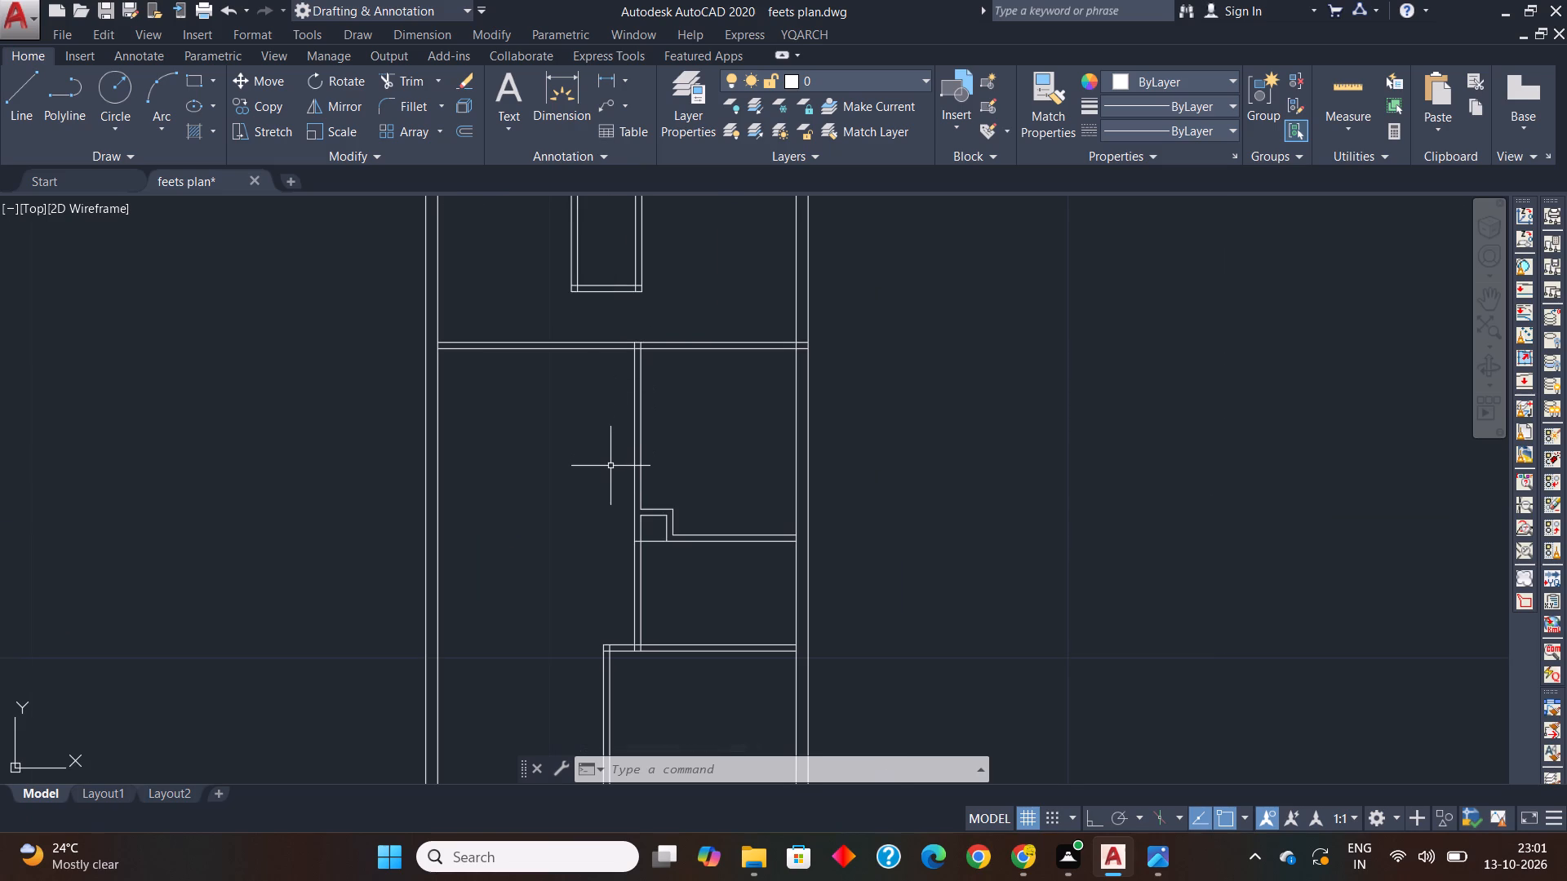
key("l")
key("space")
scroll(607, 635, "up", 1)
left_click(597, 646)
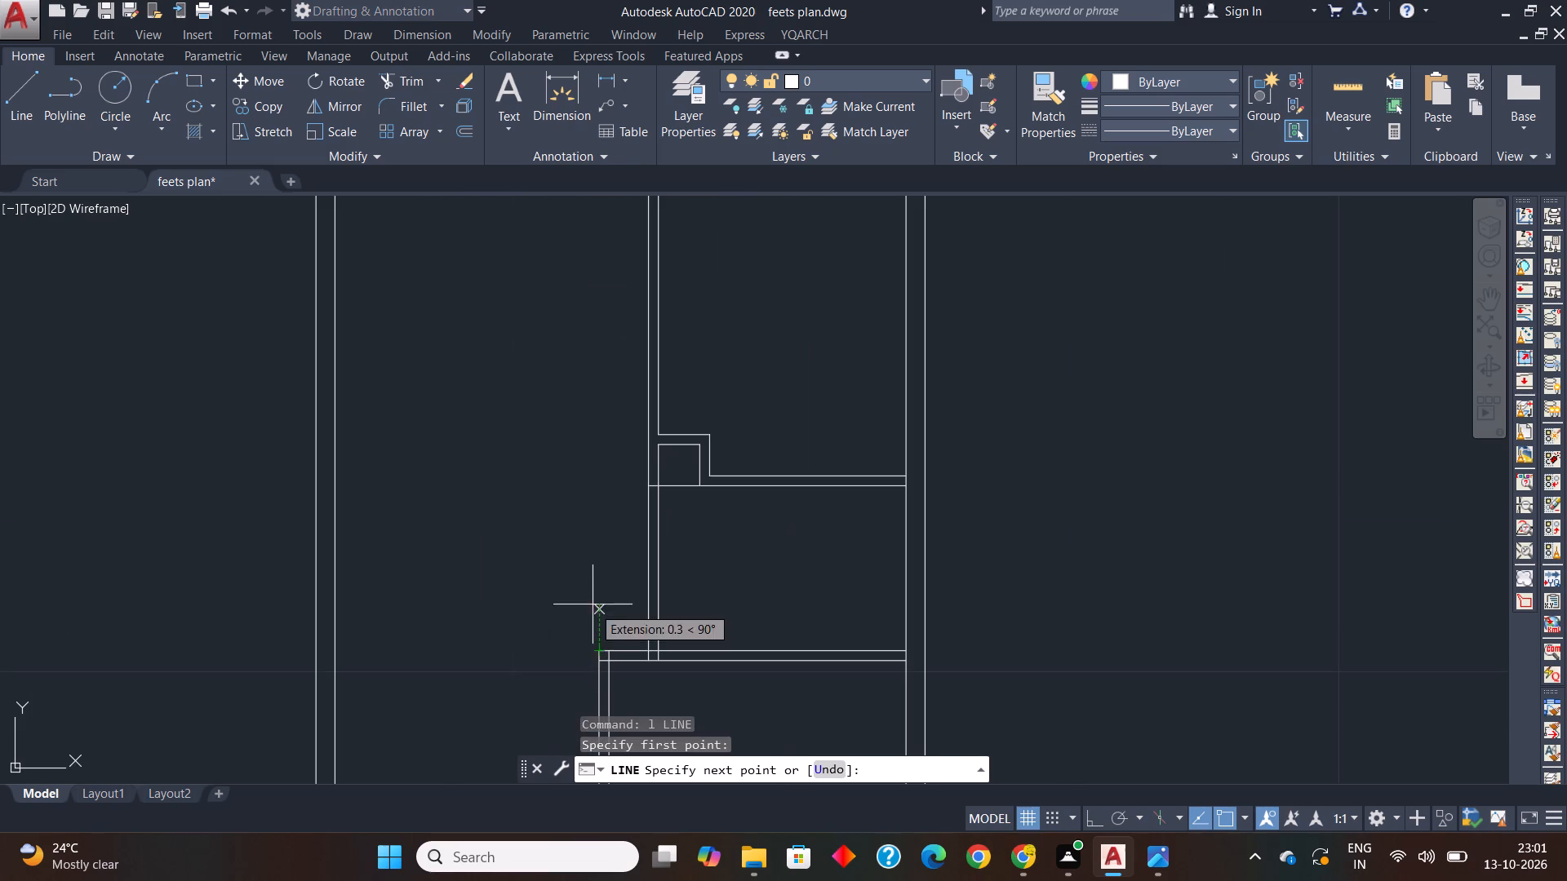
scroll(593, 602, "down", 2)
scroll(595, 383, "up", 2)
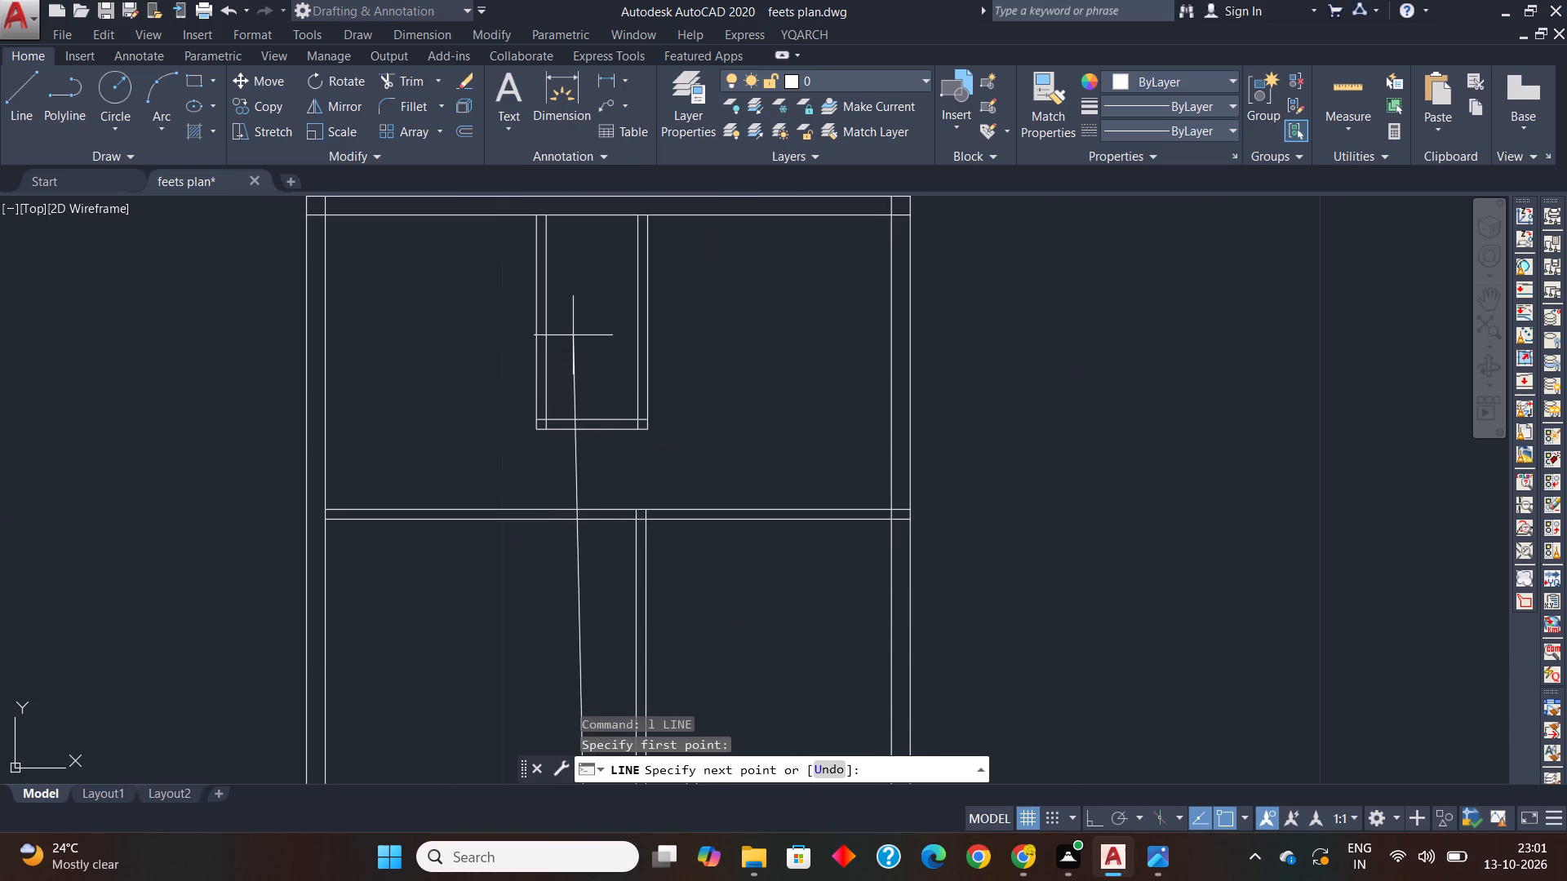
key("F8")
scroll(584, 442, "up", 1)
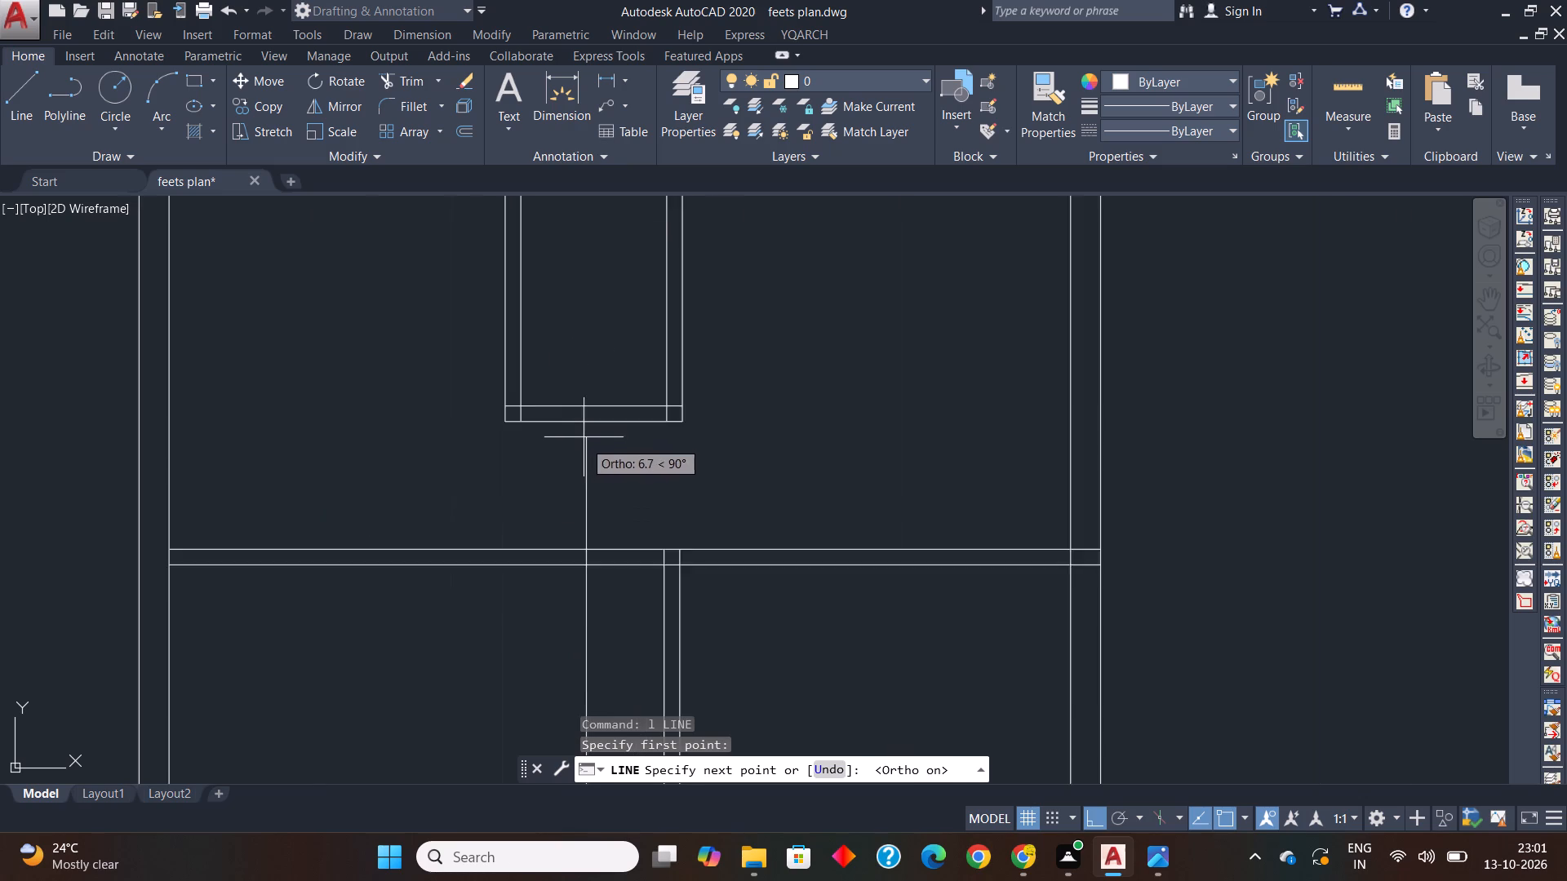
scroll(584, 437, "up", 2)
left_click(582, 410)
scroll(573, 326, "down", 3)
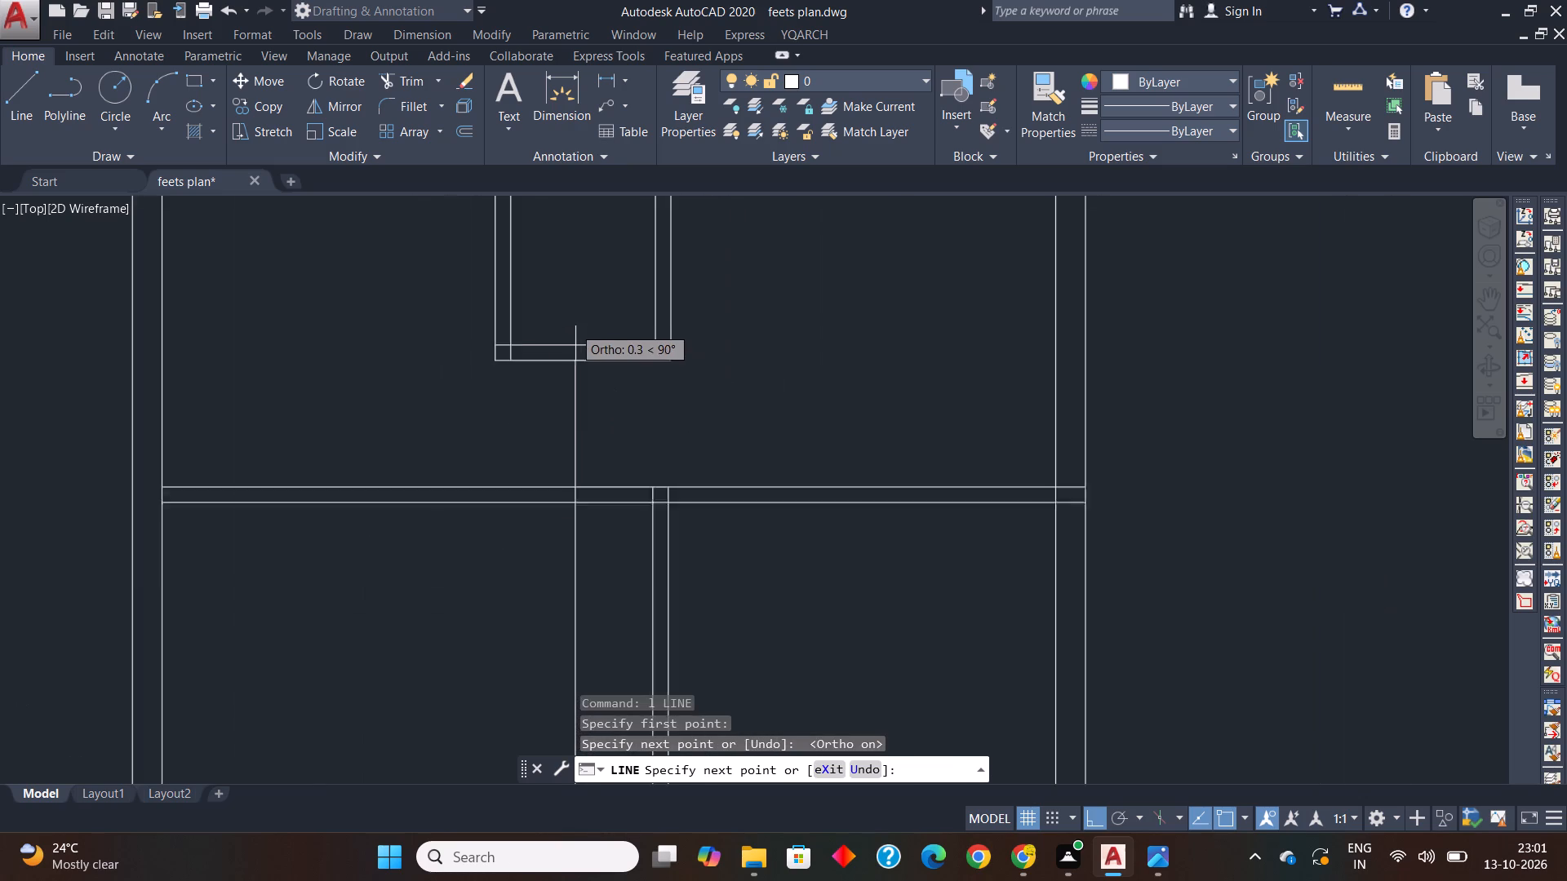
scroll(573, 328, "down", 1)
key("Escape")
key("Escape")
key("Escape")
scroll(531, 458, "down", 1)
middle_click_drag(531, 464, 555, 439)
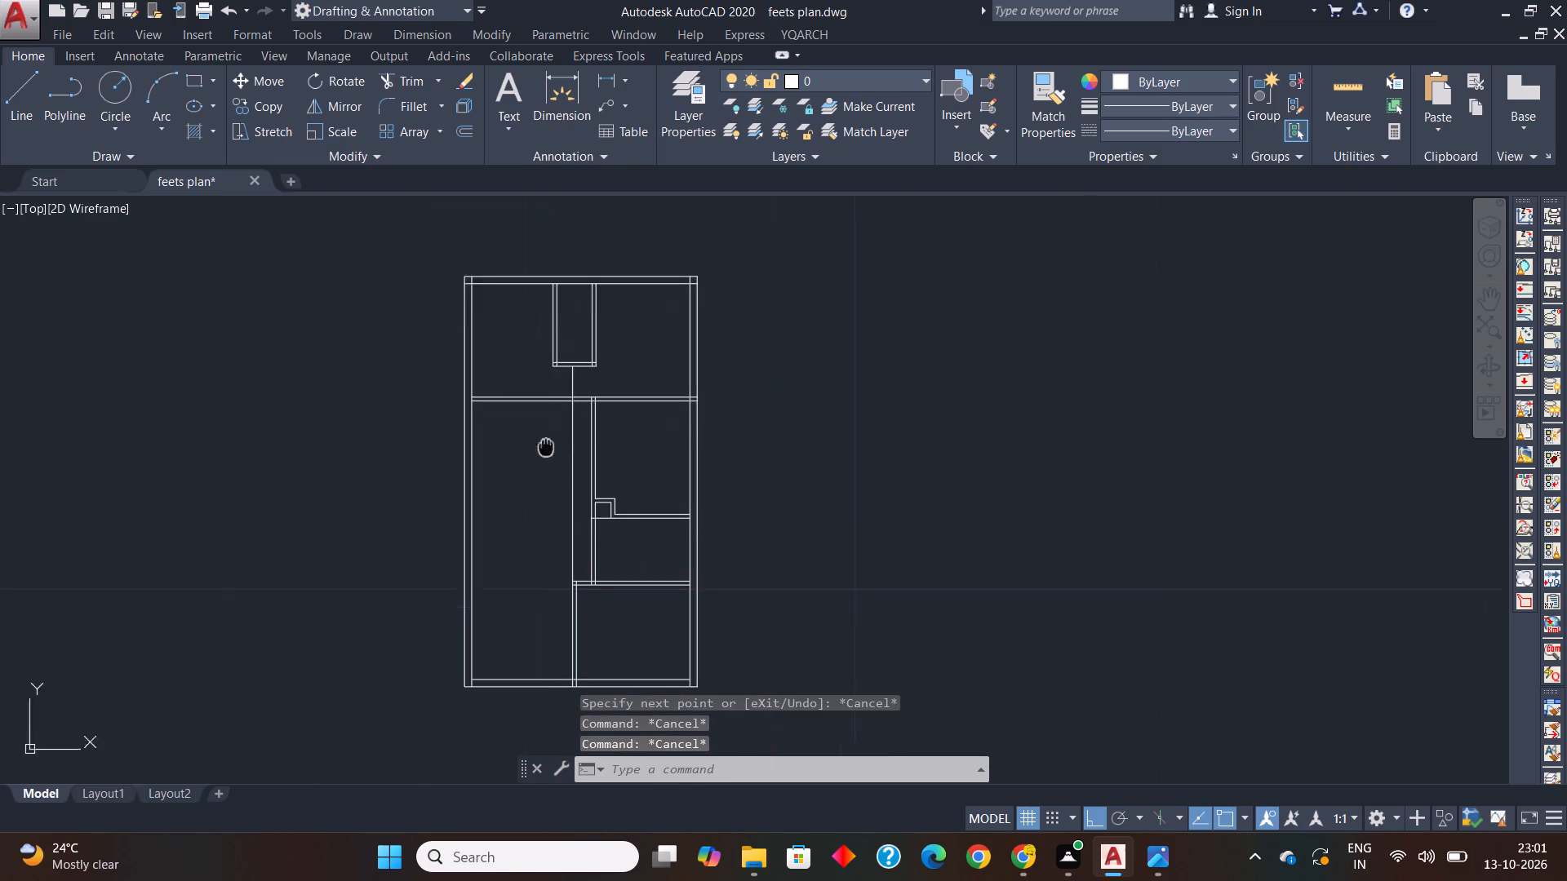
Check the plan image and trim Bedroom 1's lower wall lines across the dining side, up to the new vertical corridor line.
middle_click_drag(555, 439, 605, 393)
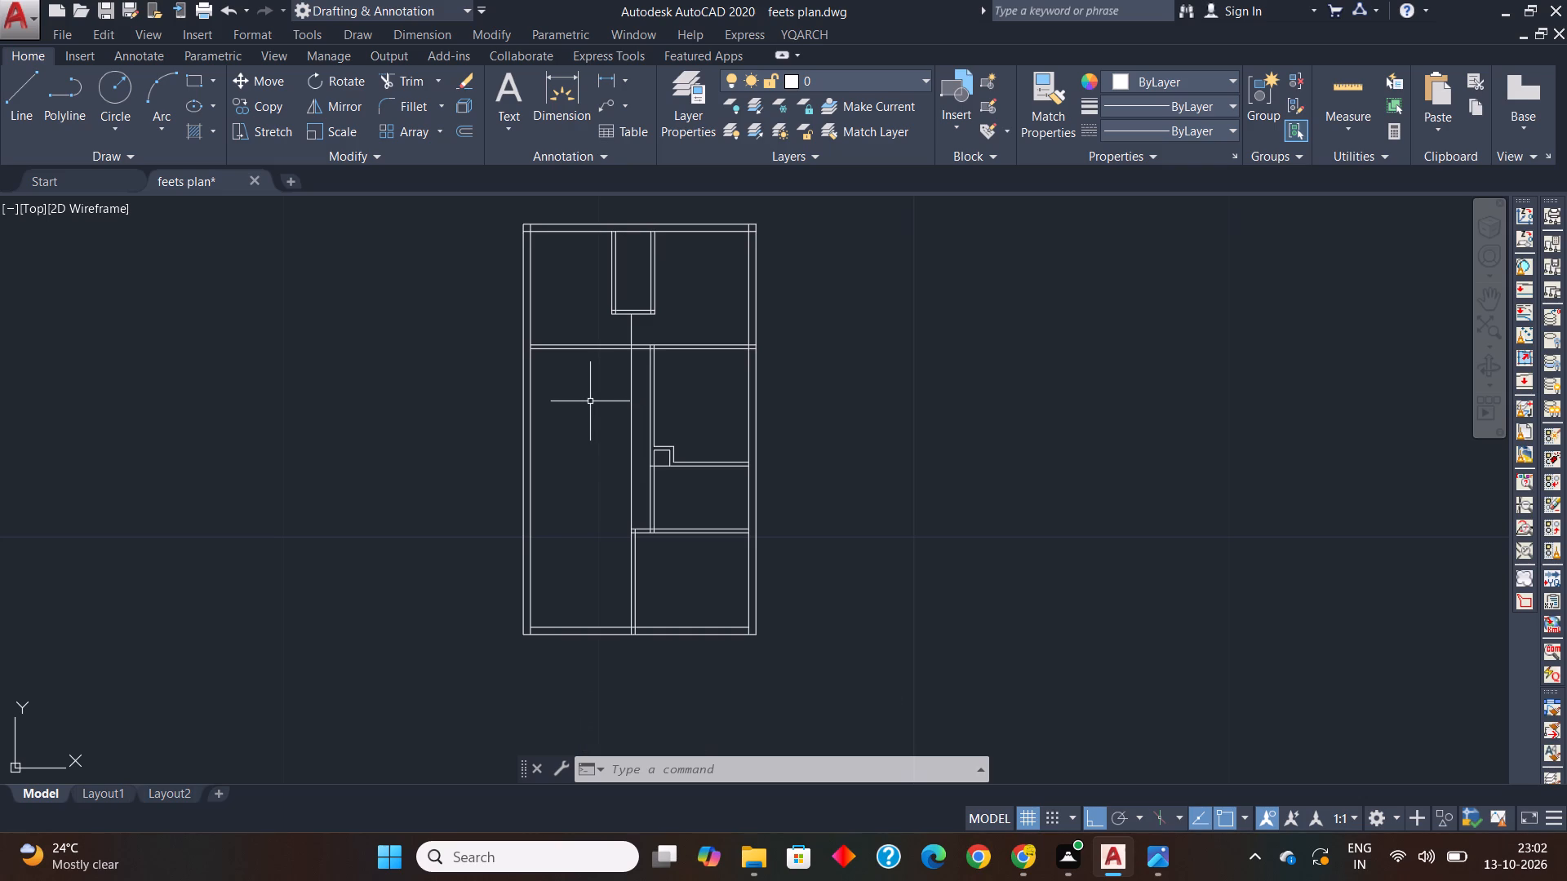
left_click(1158, 848)
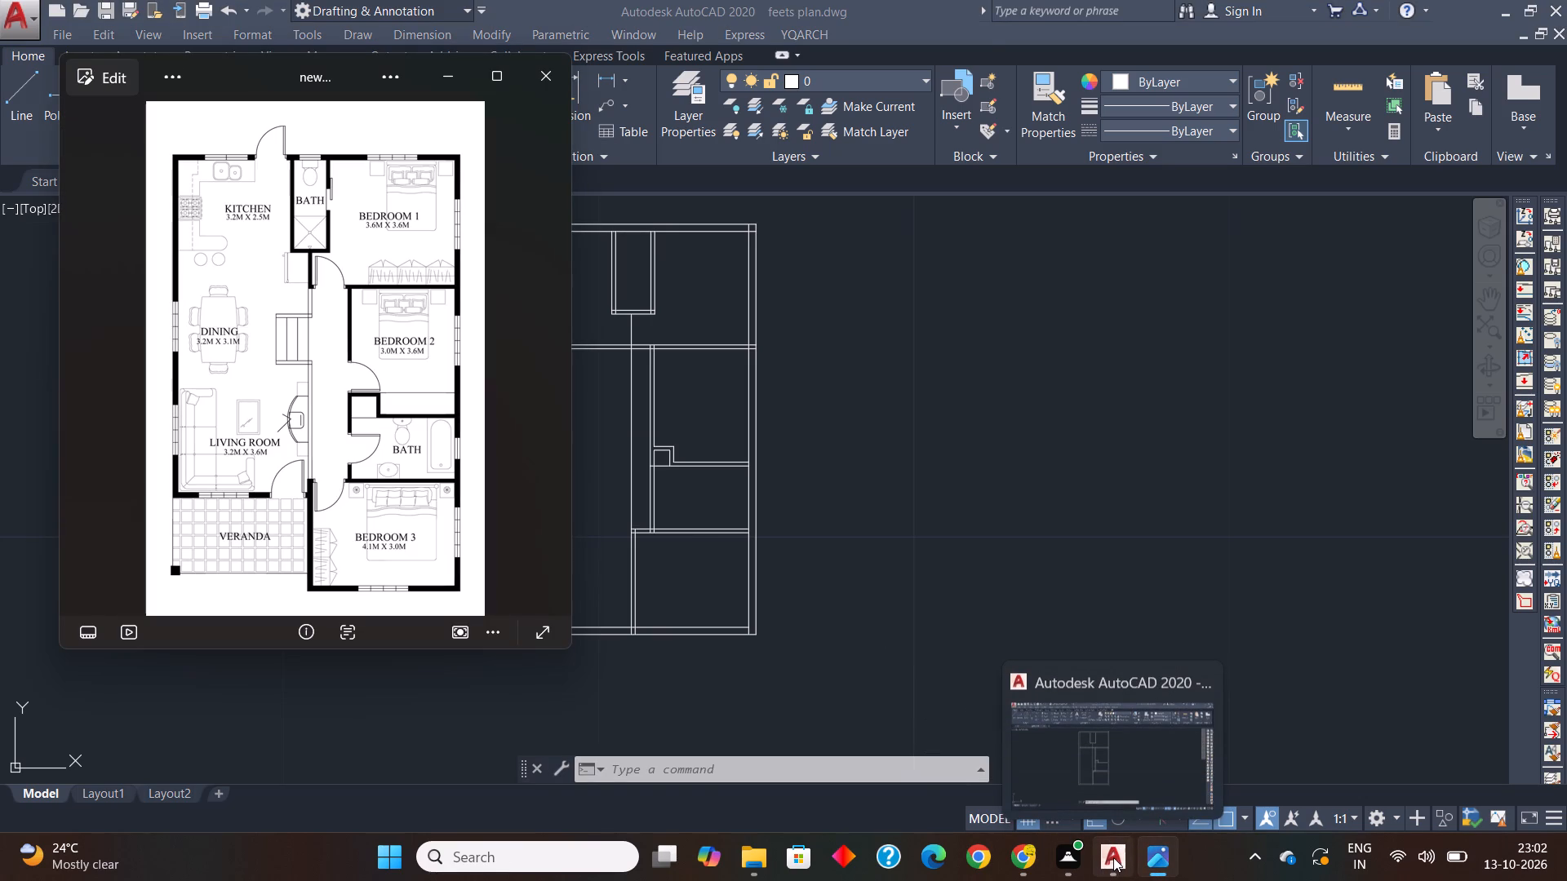
left_click(1113, 857)
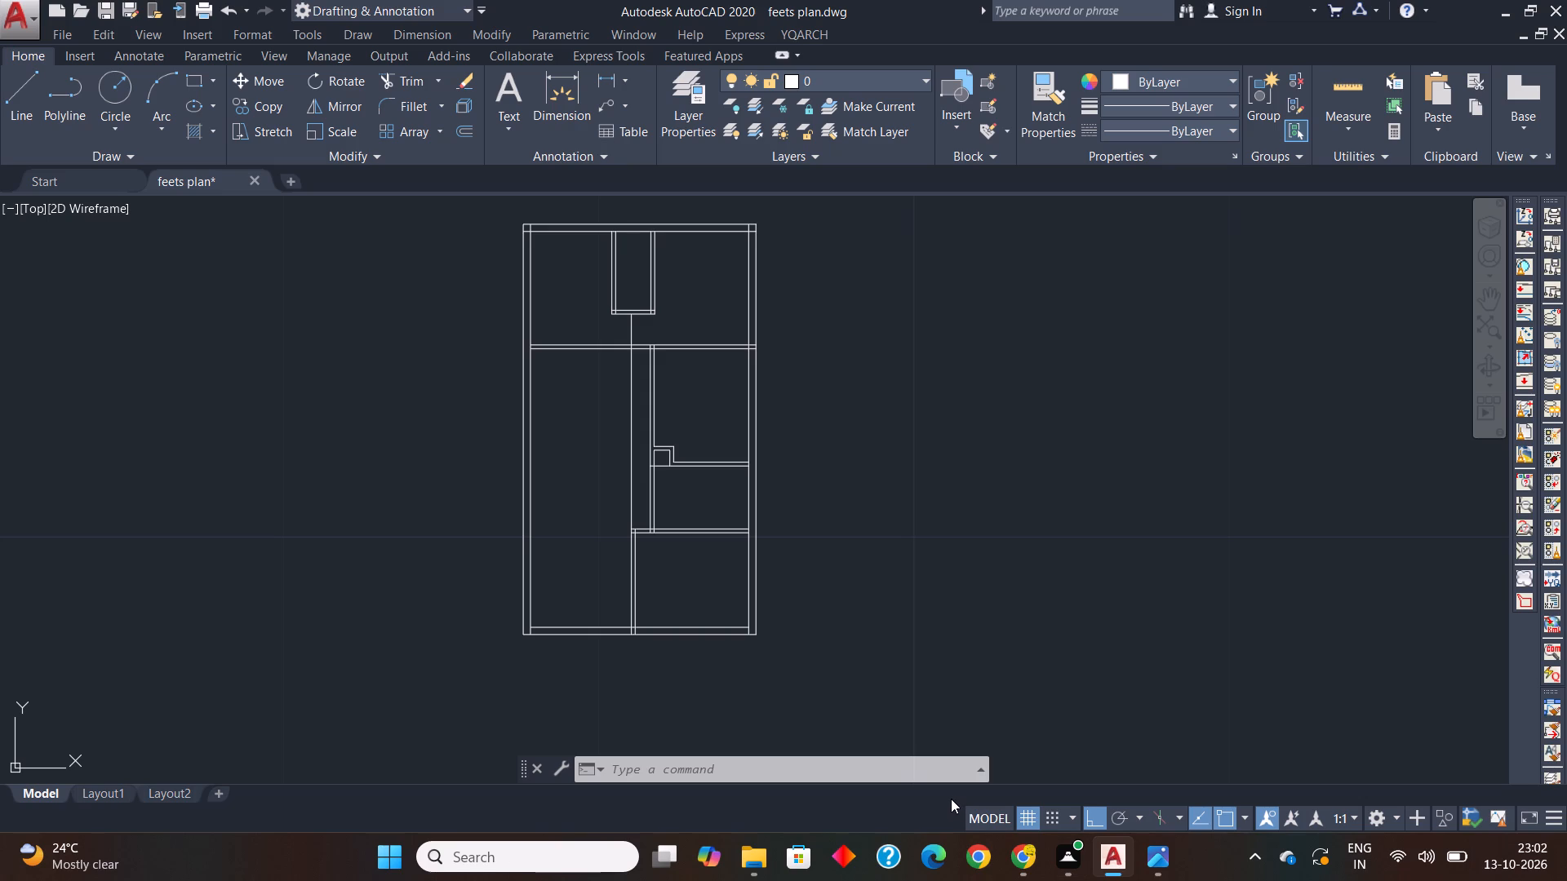
type("tr")
key("space")
key("space")
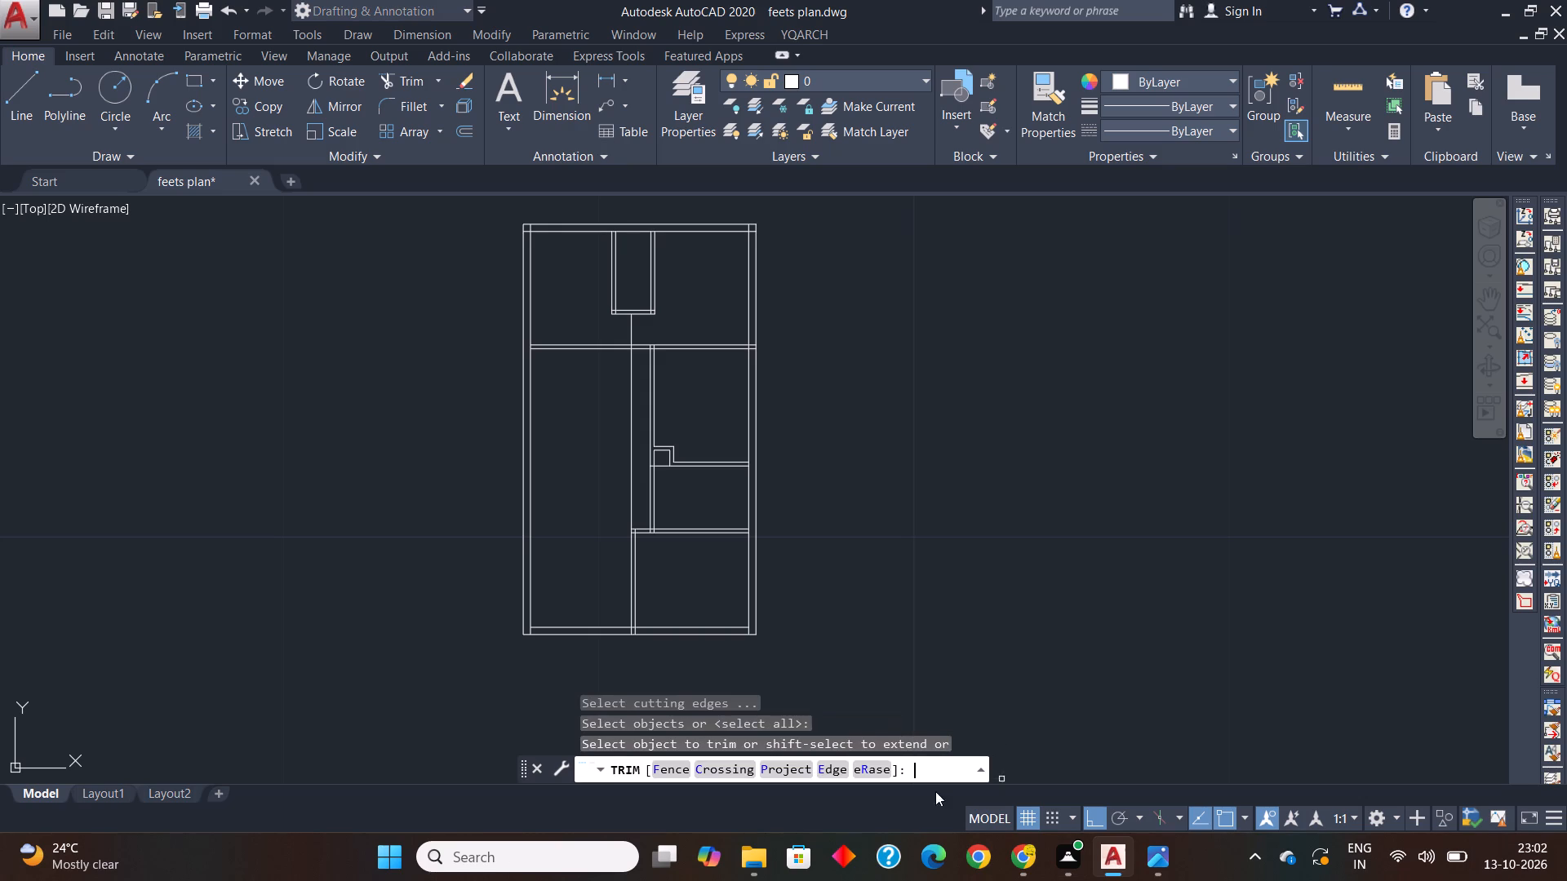
scroll(567, 349, "up", 2)
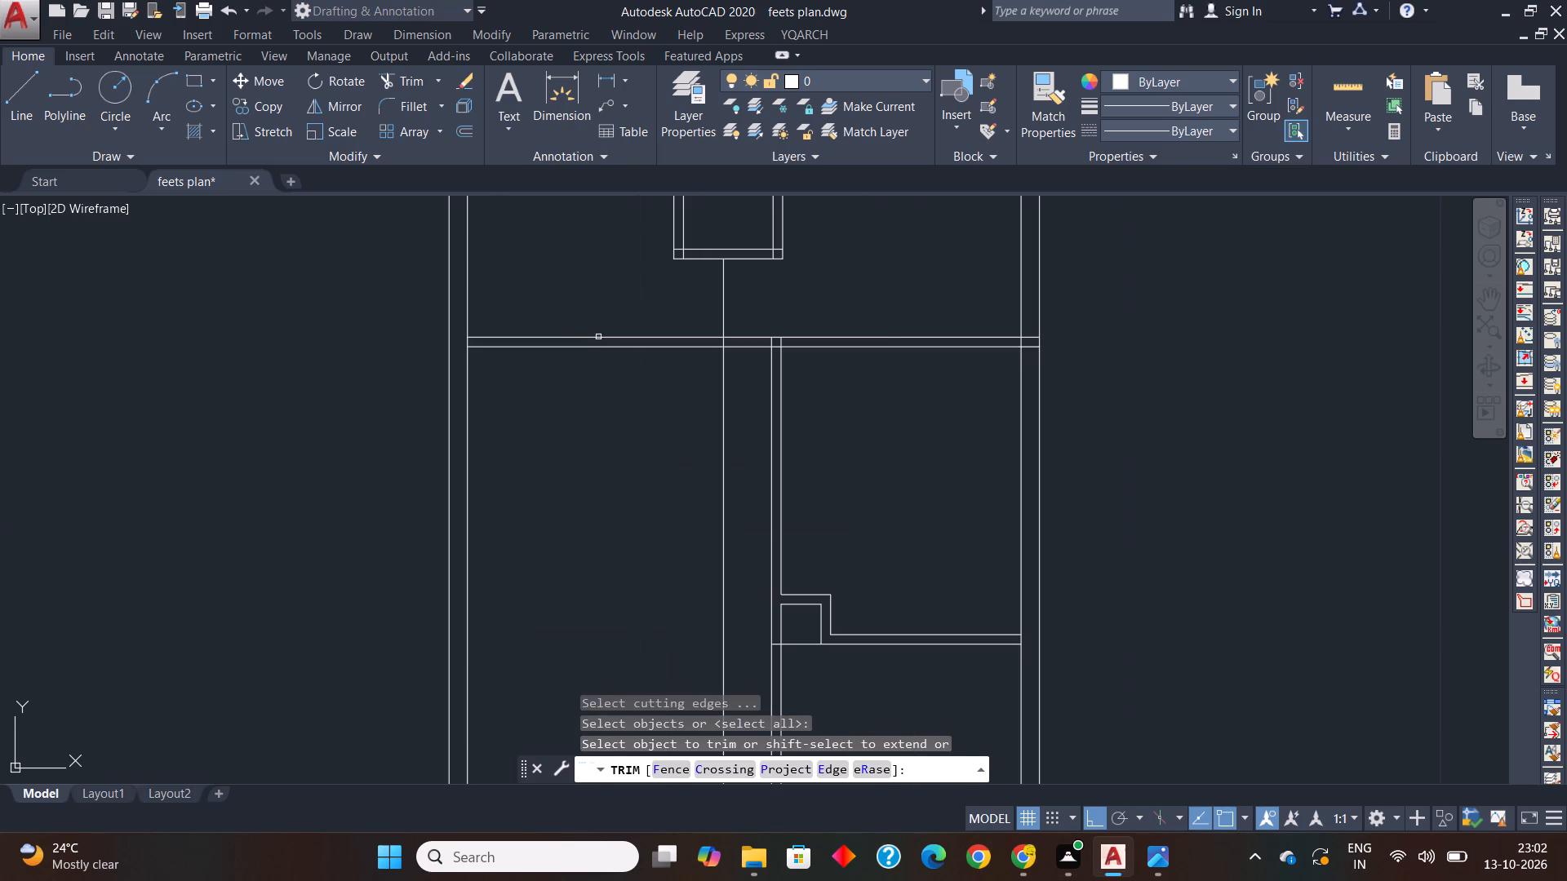
scroll(600, 334, "up", 1)
left_click(615, 299)
left_click(543, 391)
scroll(557, 366, "down", 2)
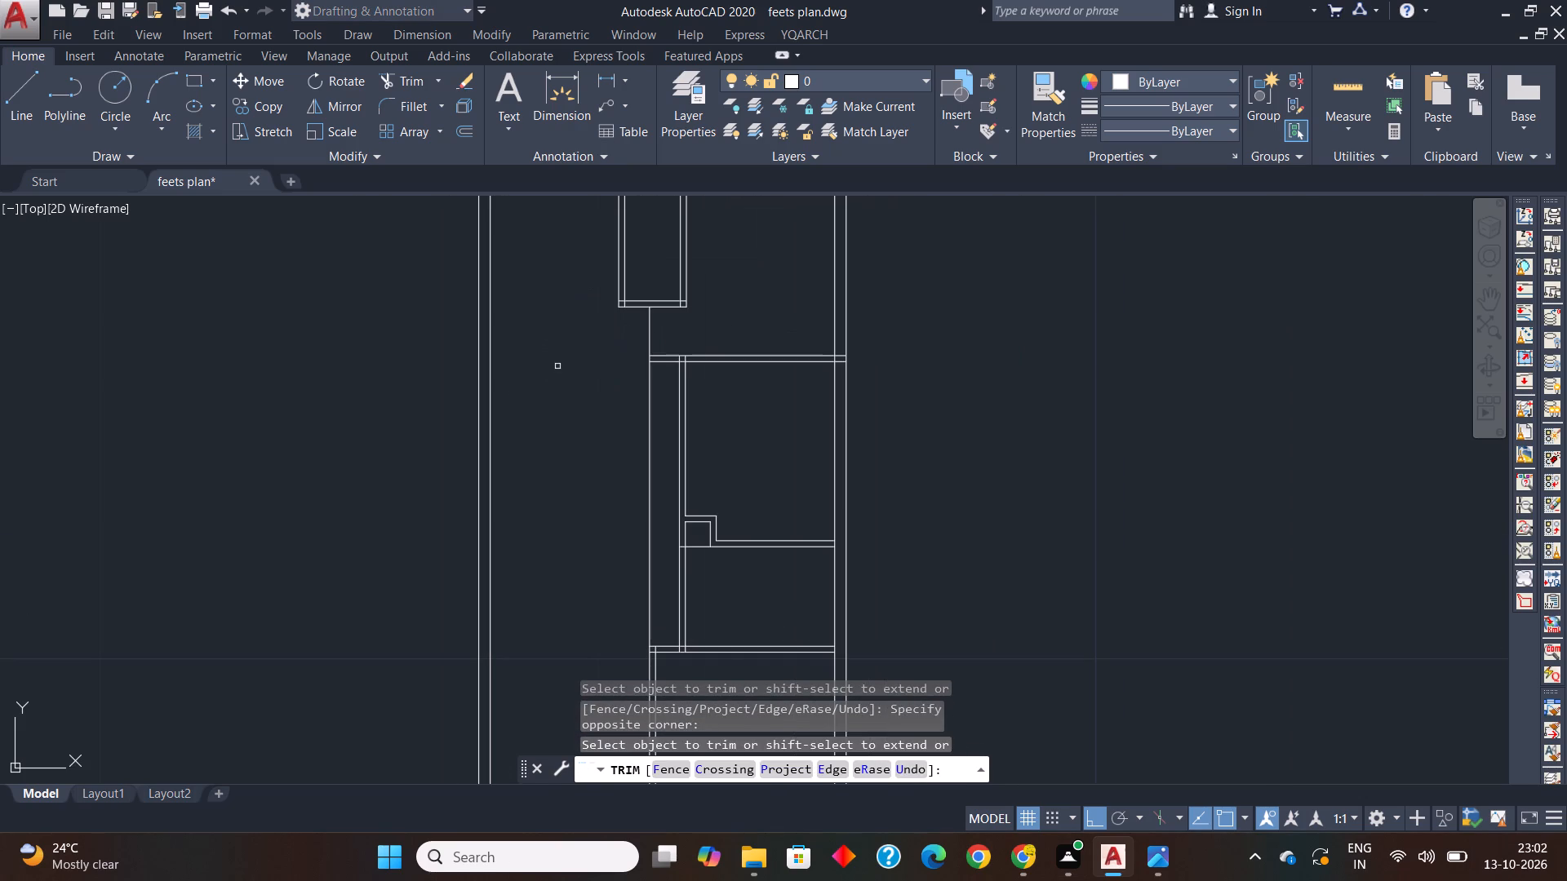
Offset the upper line of Bedroom 3's upper wall by 0.5 upward into the lower bath.
key("Escape")
key("Escape")
key("Escape")
middle_click_drag(584, 464, 599, 365)
middle_click(643, 424)
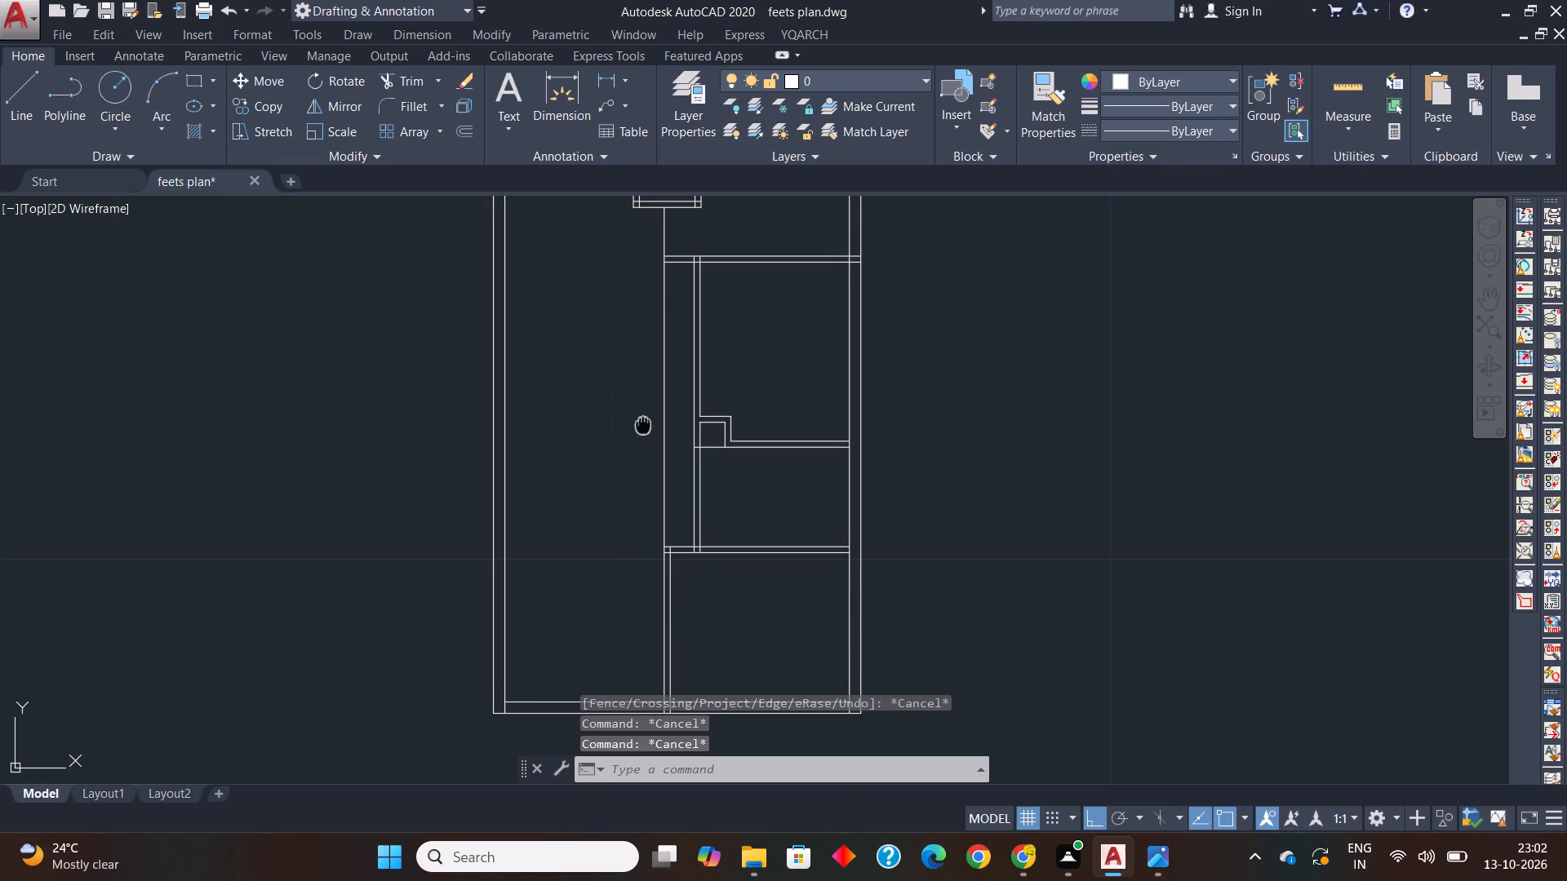
type("of")
key("space")
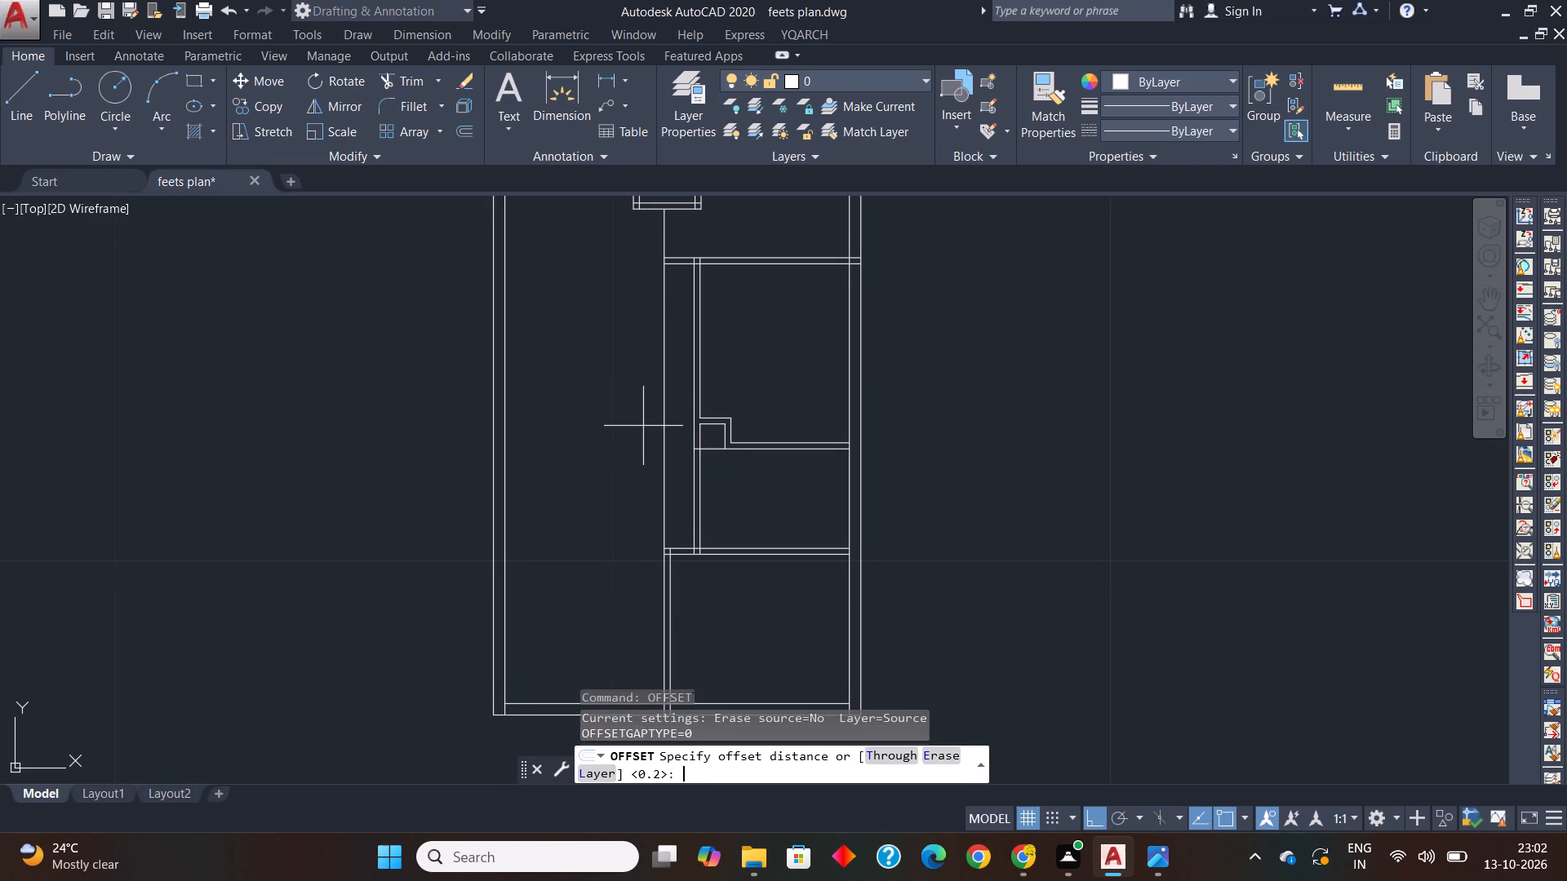
type("0.")
key("5")
key("Return")
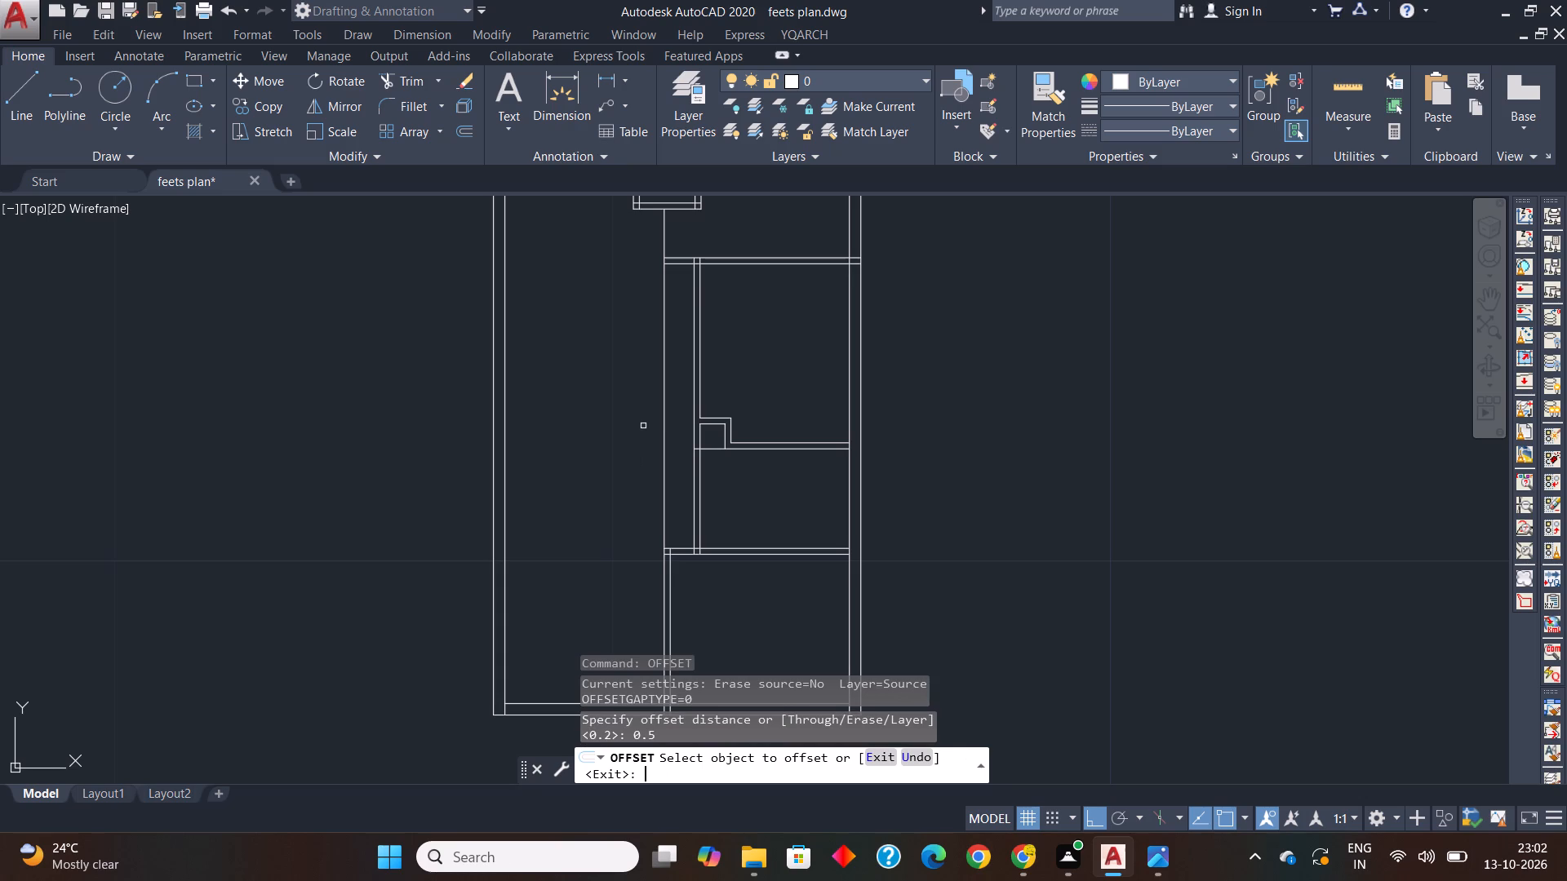
left_click(717, 551)
left_click(812, 625)
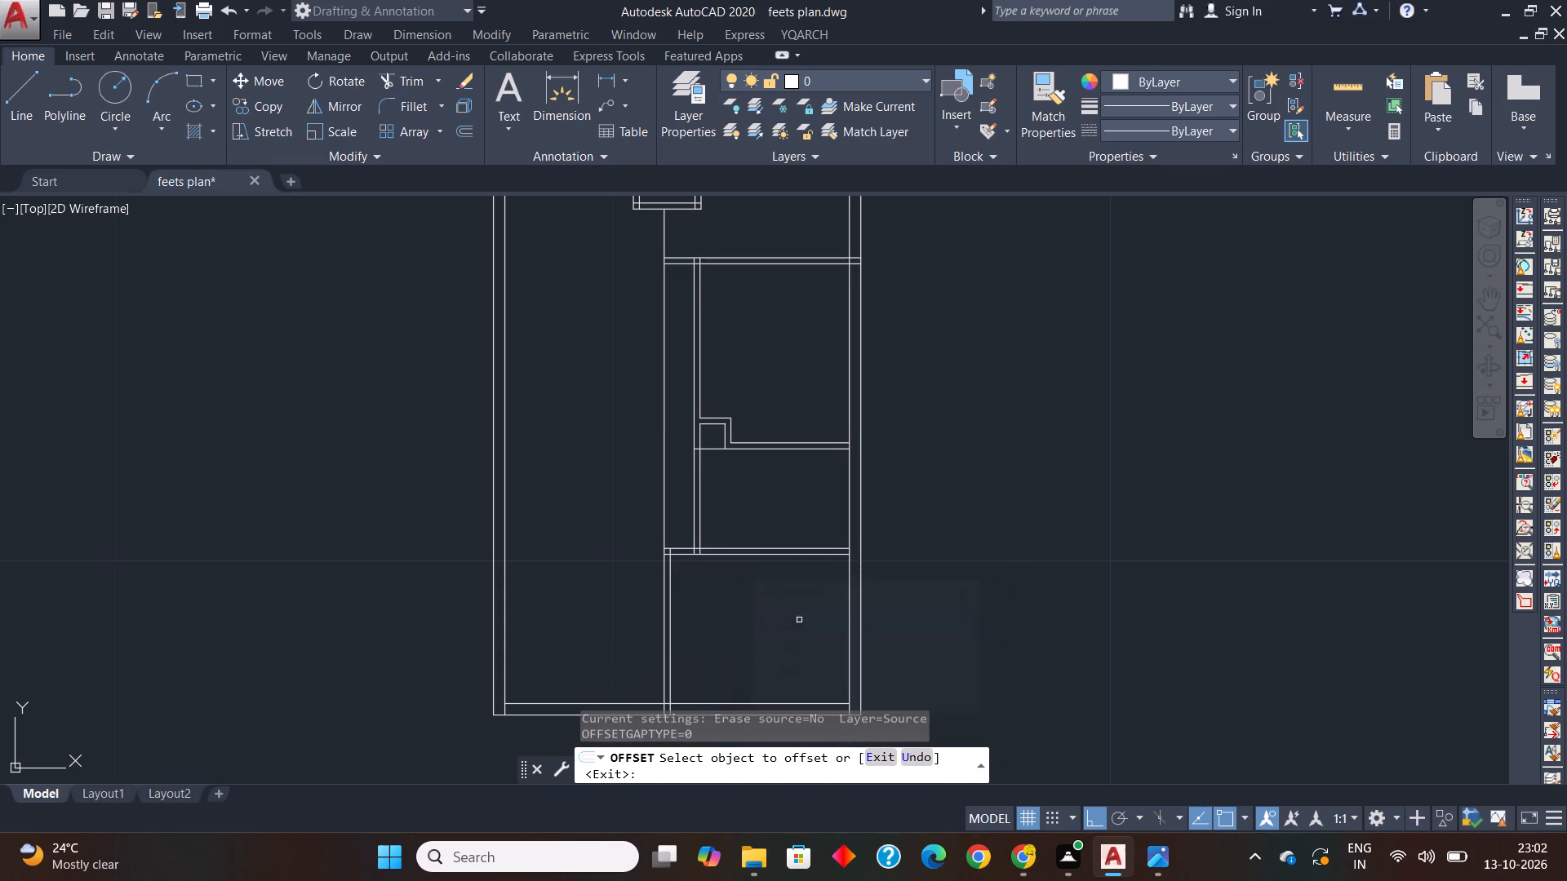
left_click(729, 547)
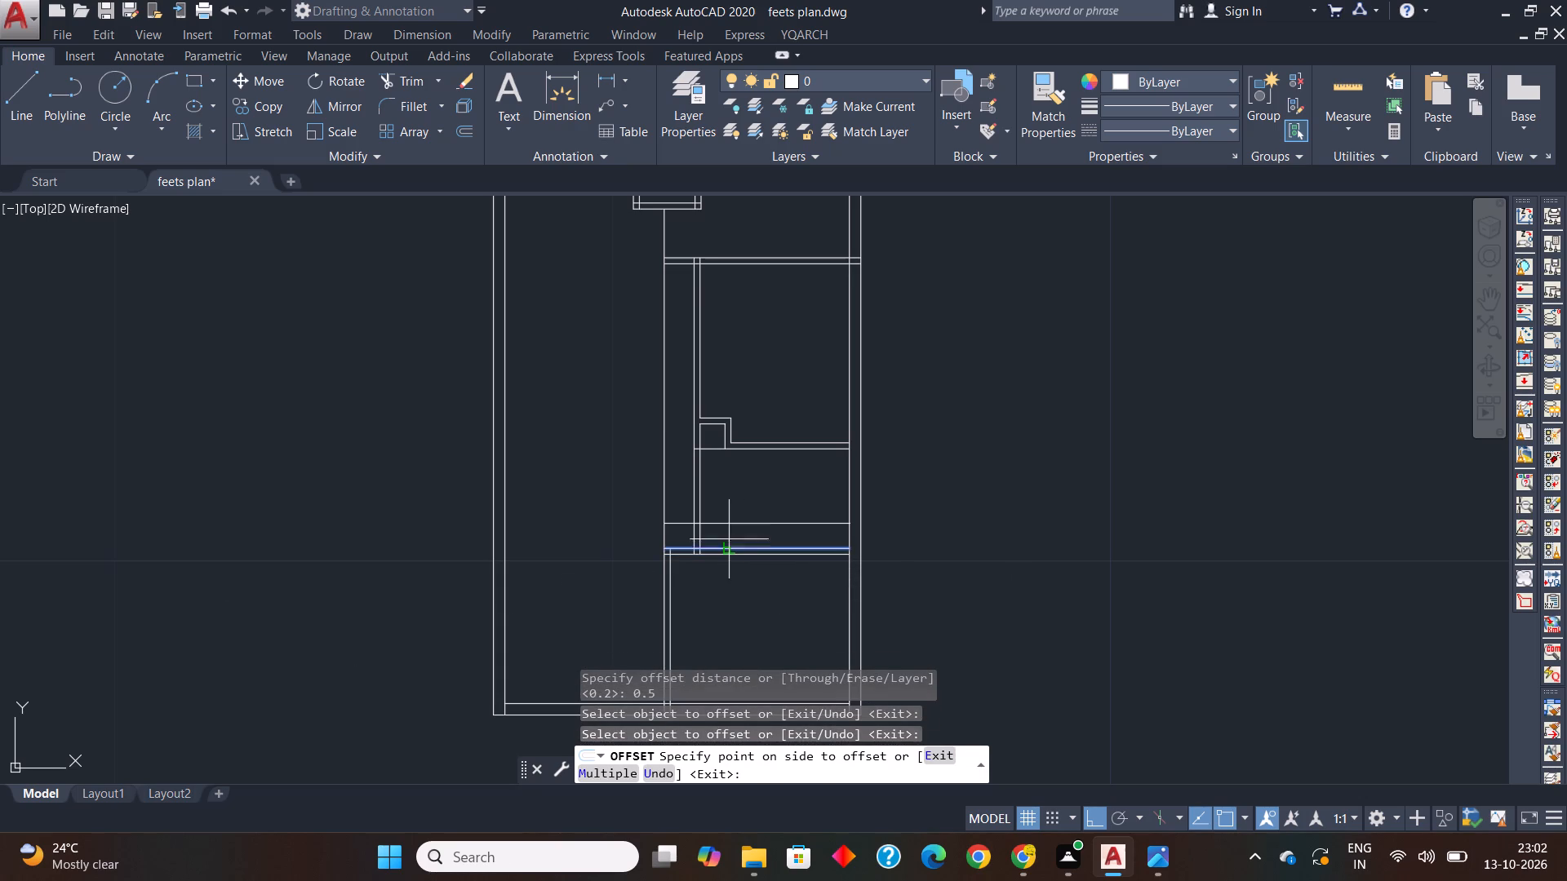
left_click(729, 523)
key("Escape")
key("Escape")
key("Escape")
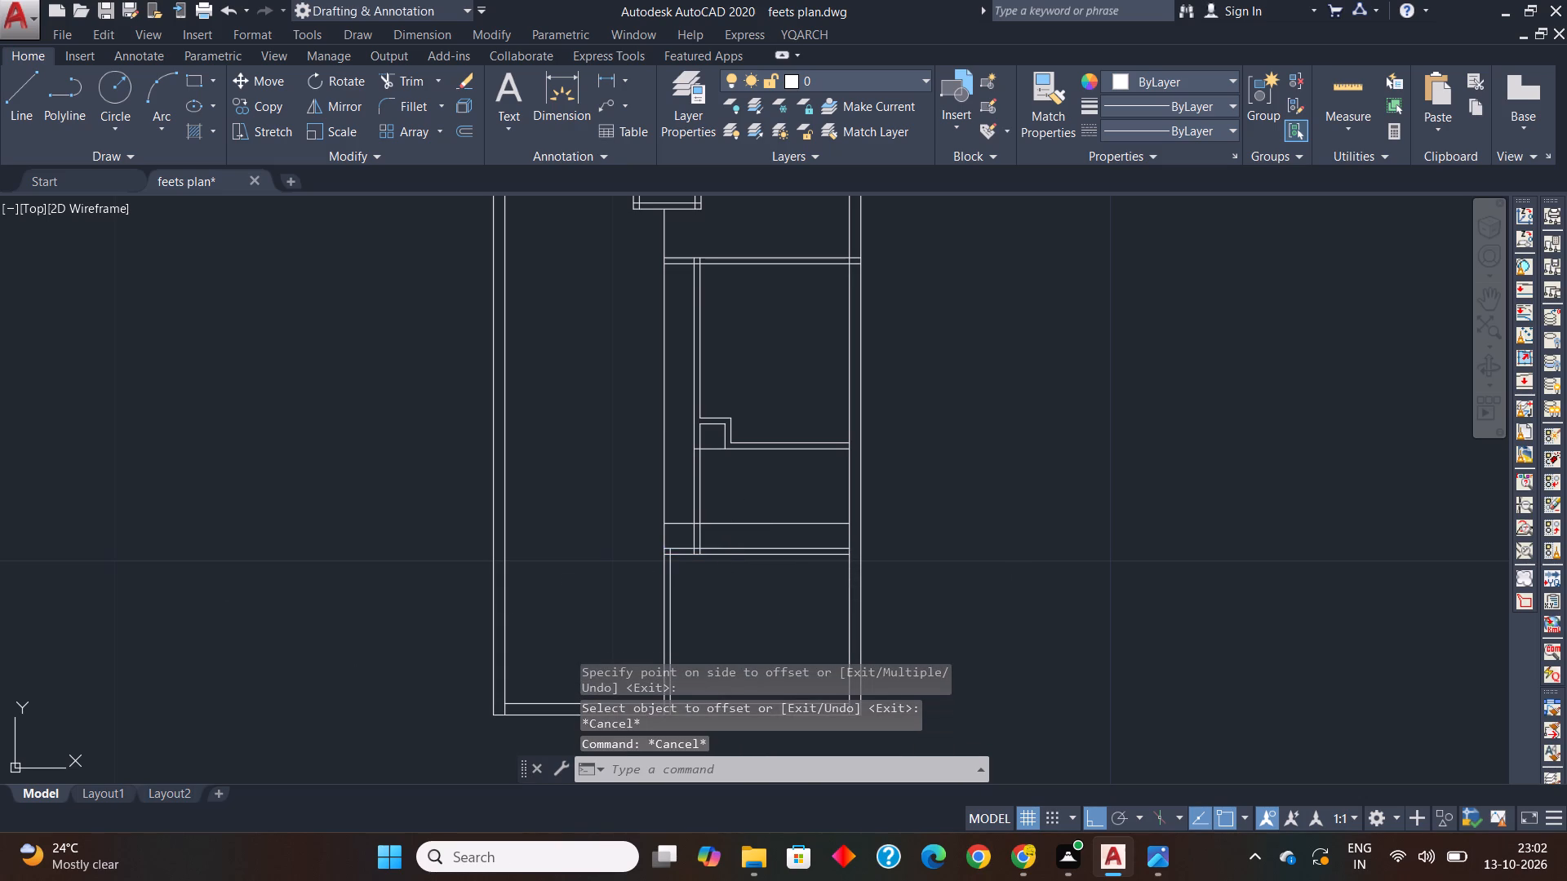
Offset the new horizontal line in the lower bath by 0.12 upward to form a wall pair.
key("space")
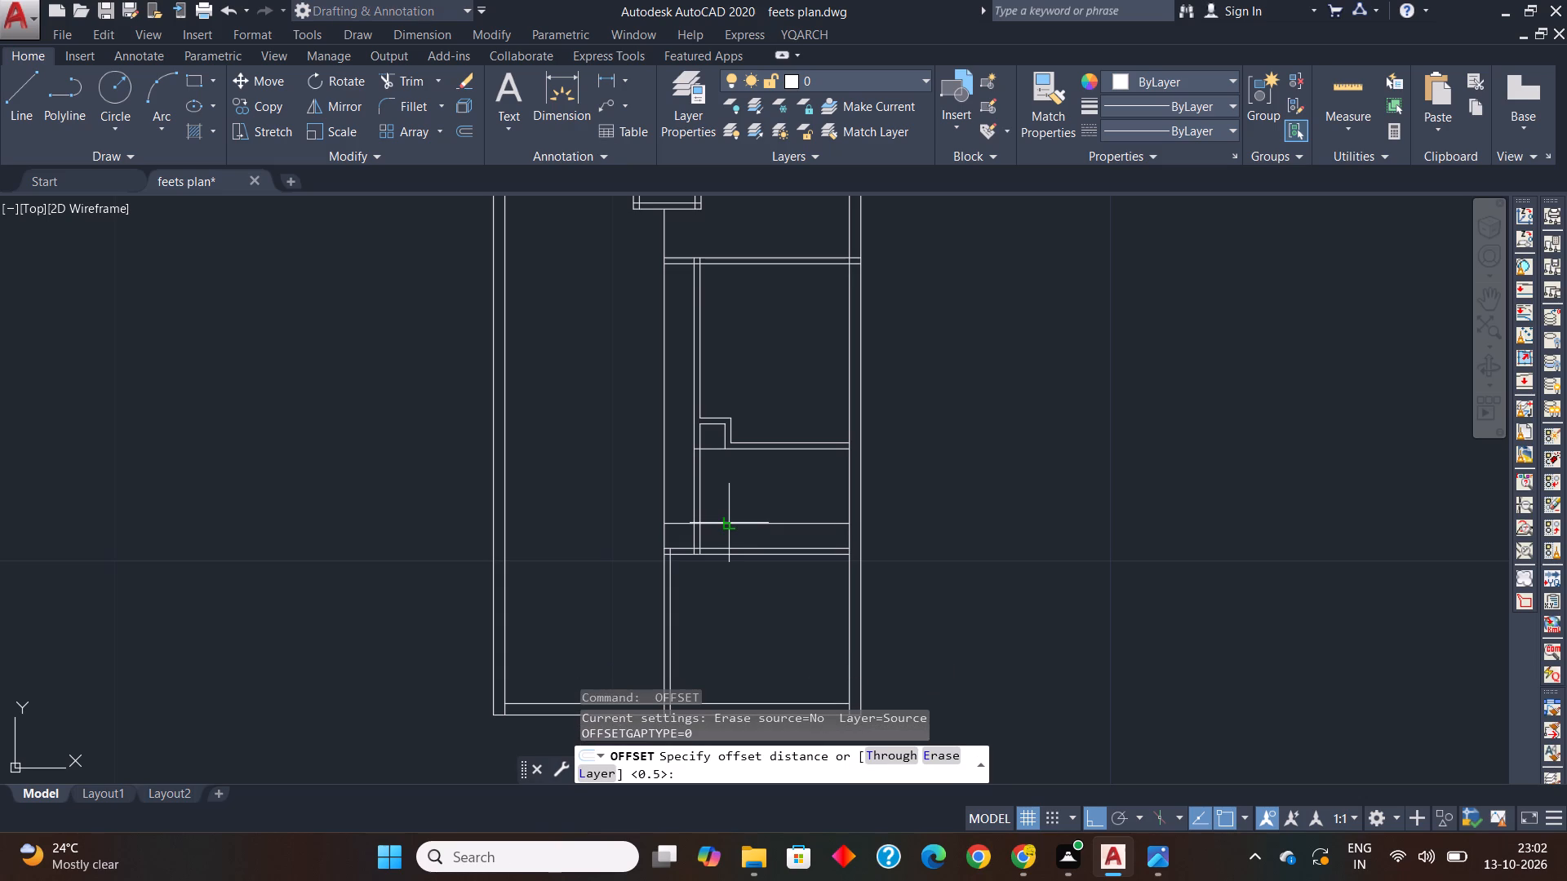
type("0.12")
key("Return")
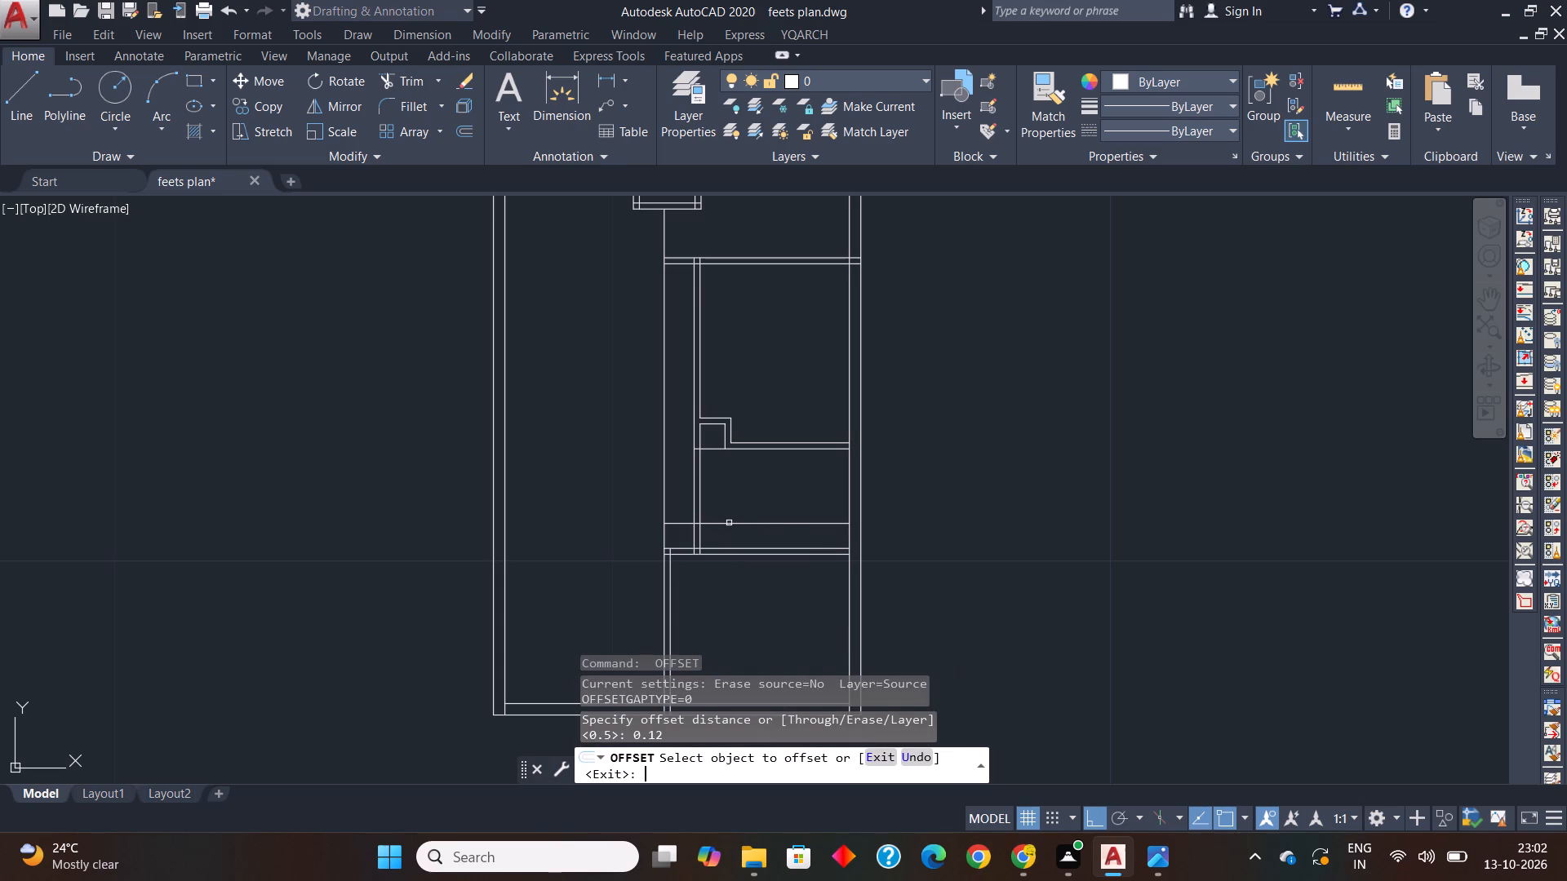
left_click(726, 525)
left_click(725, 492)
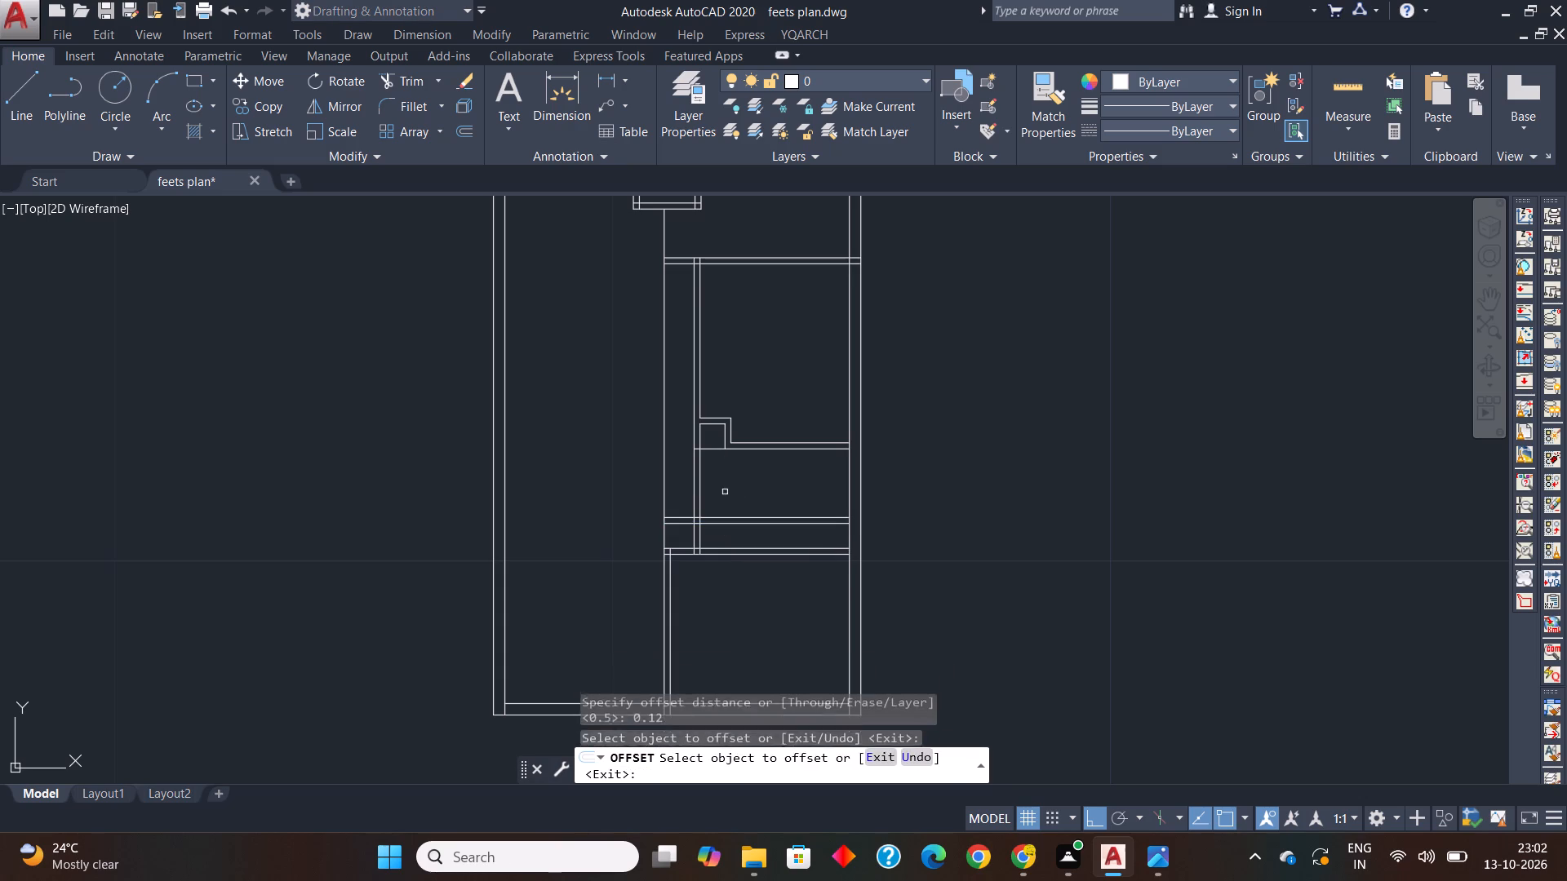
key("Escape")
key("Escape")
key("Escape")
Extend both new horizontal wall lines across the living room to the inner face of the opposite outer wall.
key("e")
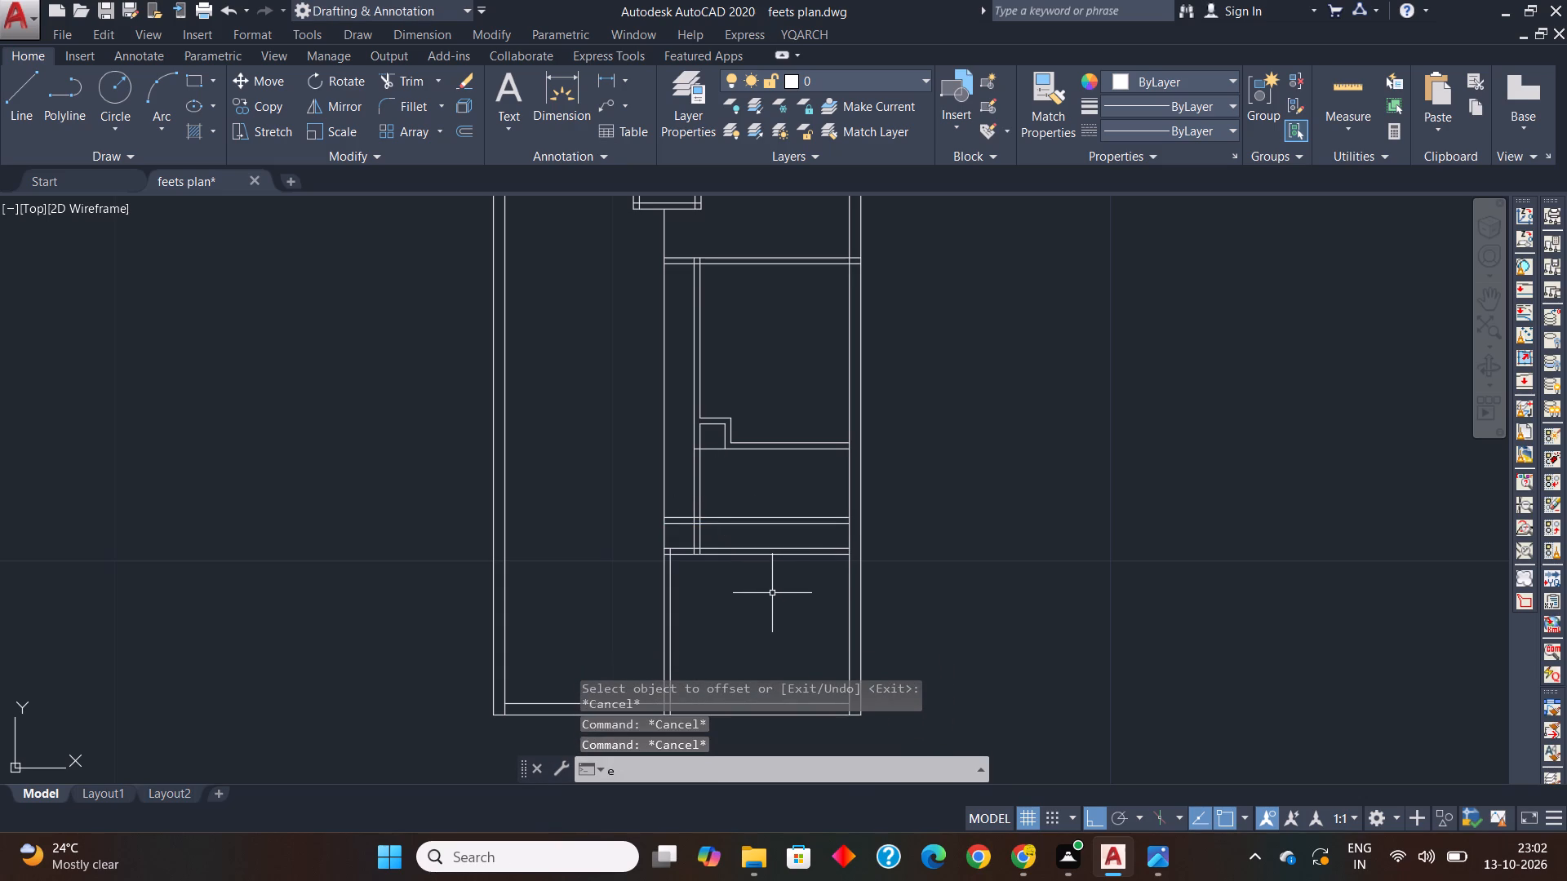
type("x")
key("space")
key("space")
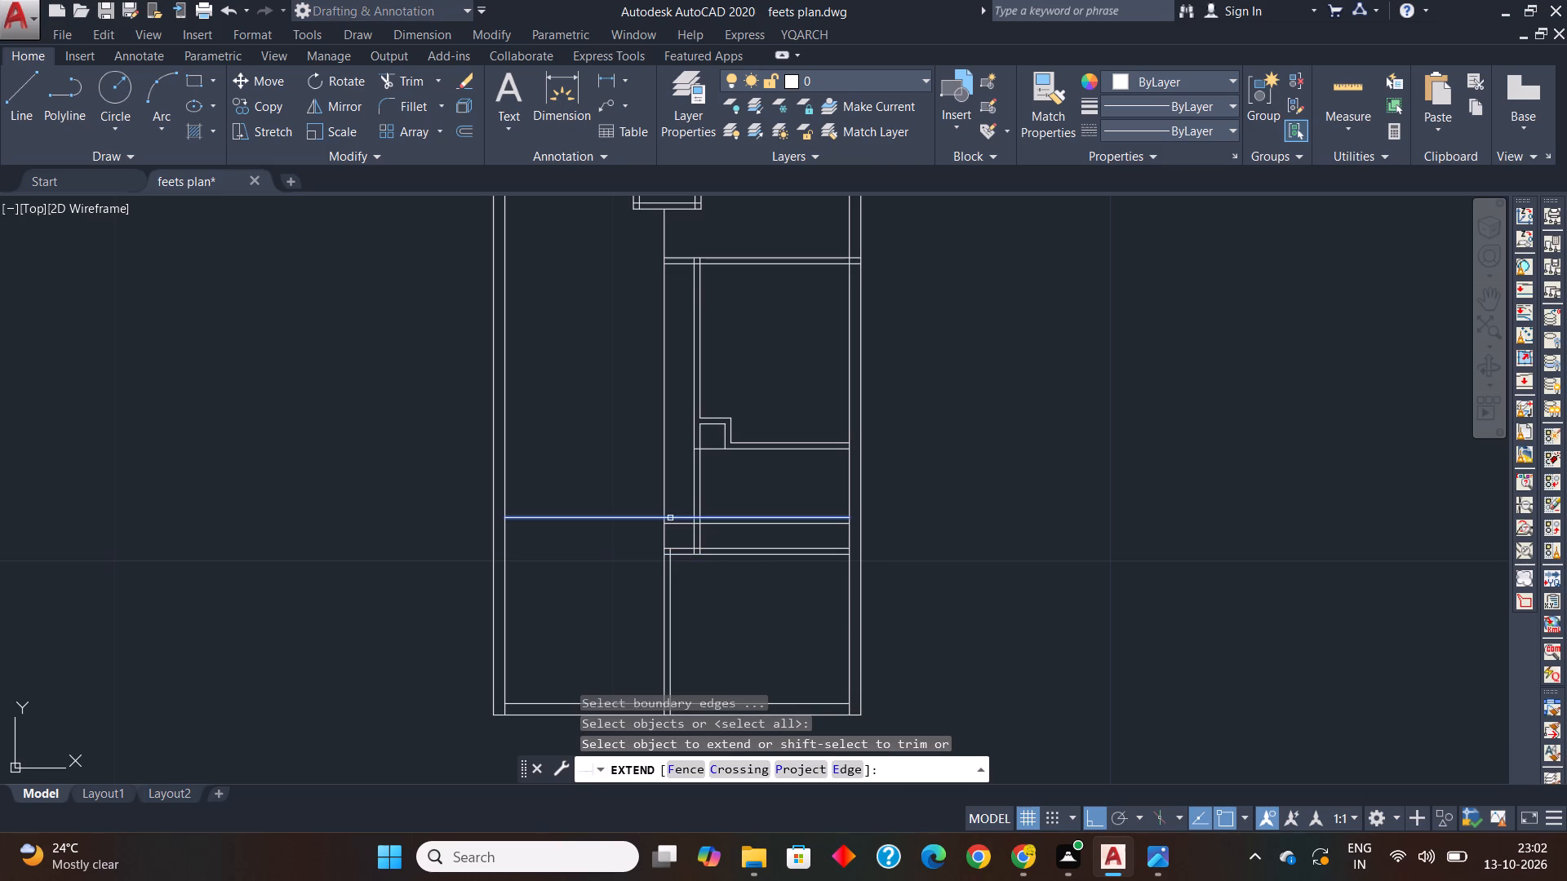
left_click(670, 517)
left_click(674, 525)
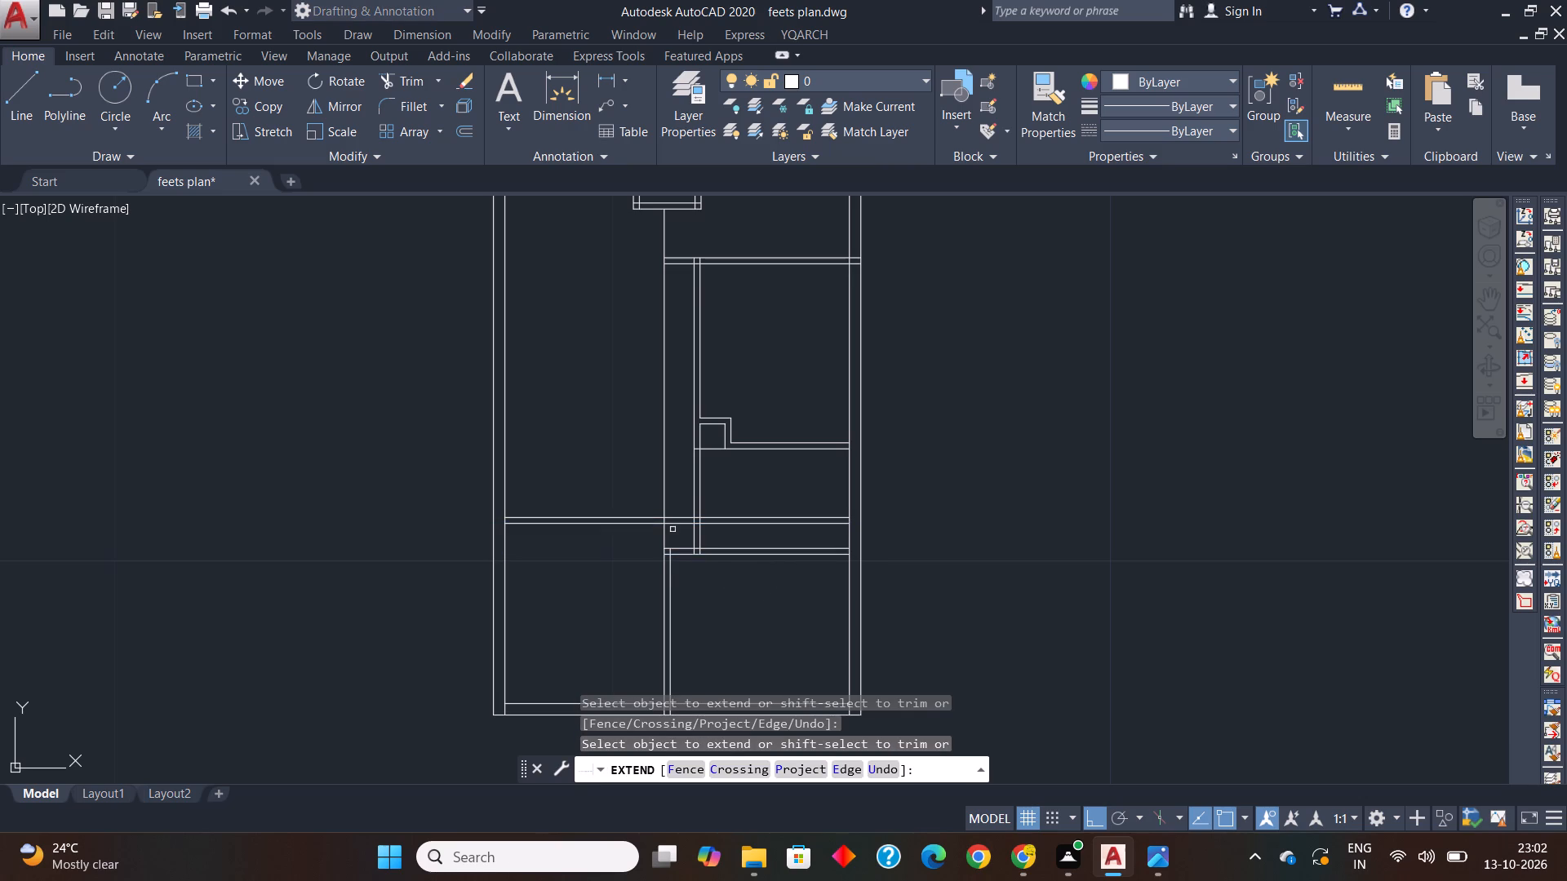
key("Escape")
key("Escape")
Trim the two horizontal lines inside the lower bath, between its corridor-side wall and the outer wall.
key("t")
type("r")
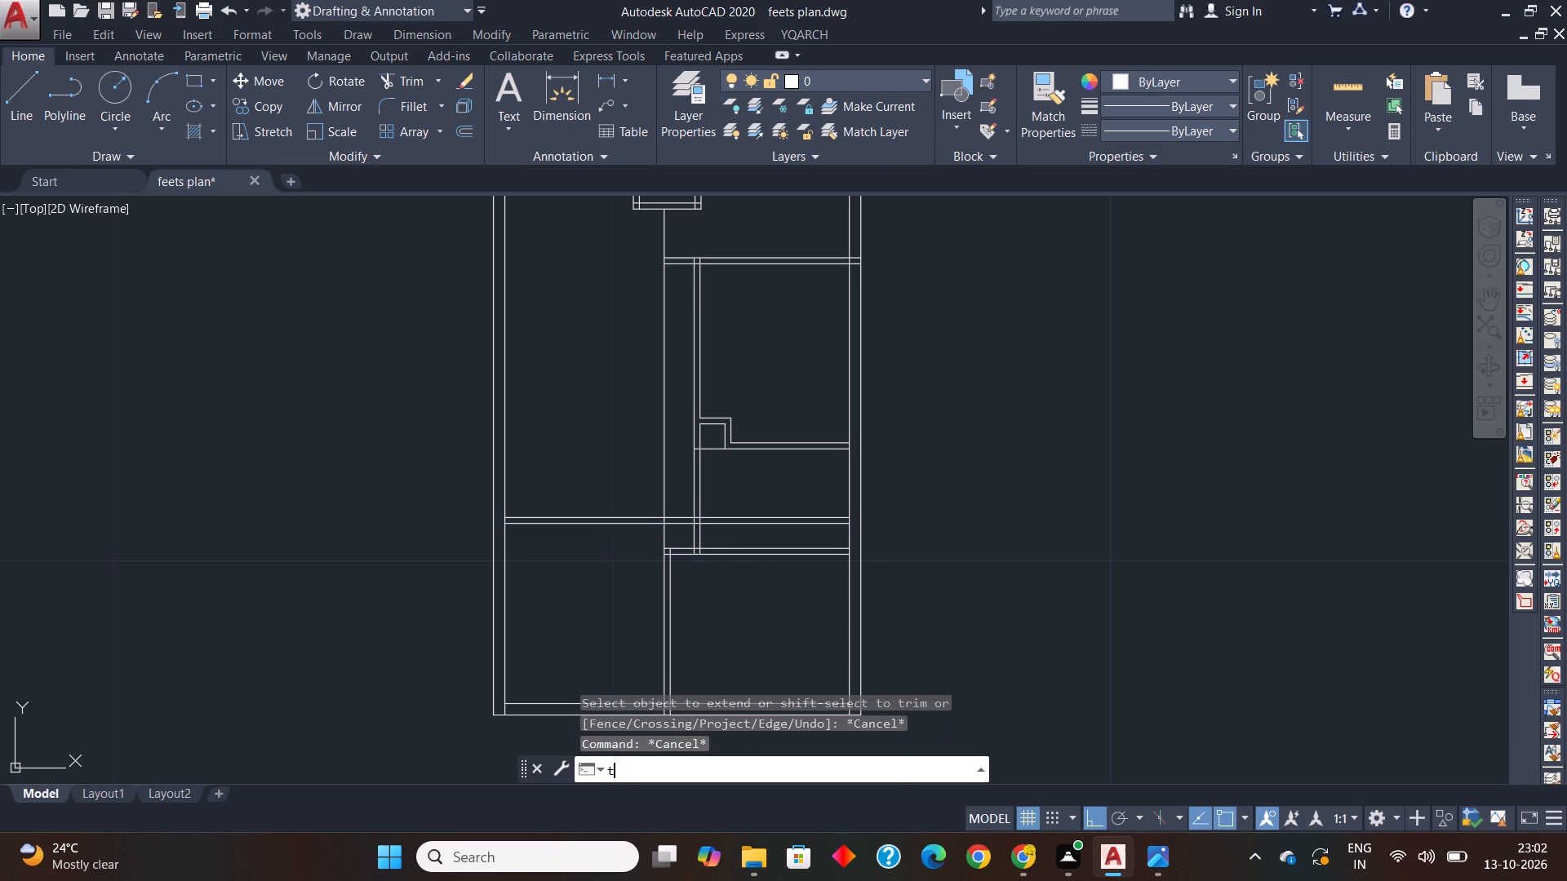
key("space")
key("space")
left_click(792, 503)
left_click(753, 531)
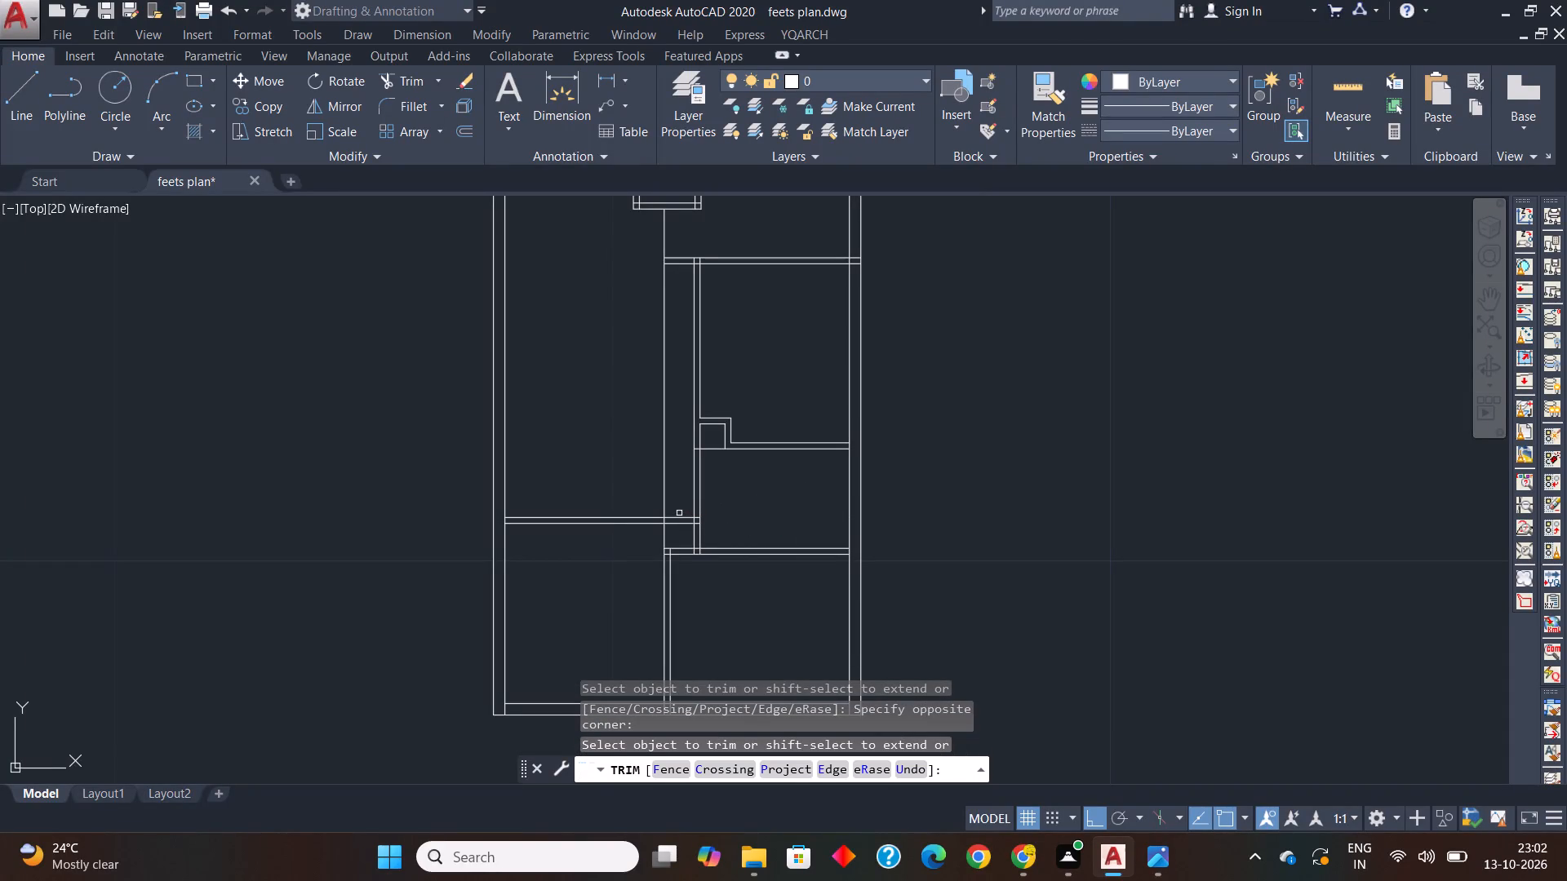
Check the plan image and move the two living room–veranda wall lines 1.2 straight down toward the veranda.
middle_click_drag(592, 551, 619, 554)
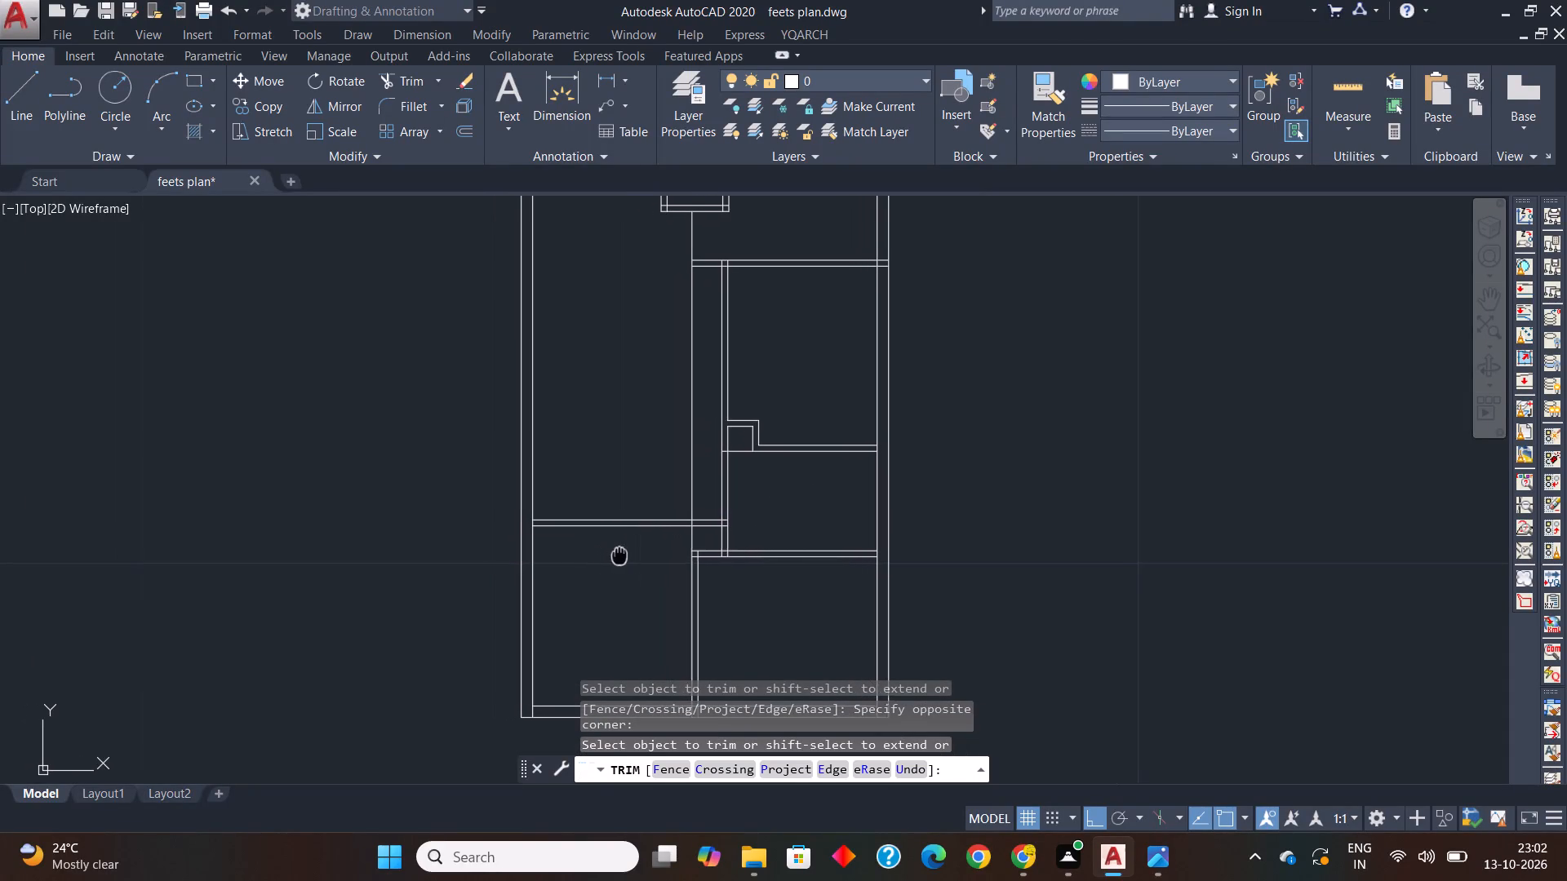
middle_click_drag(619, 554, 615, 553)
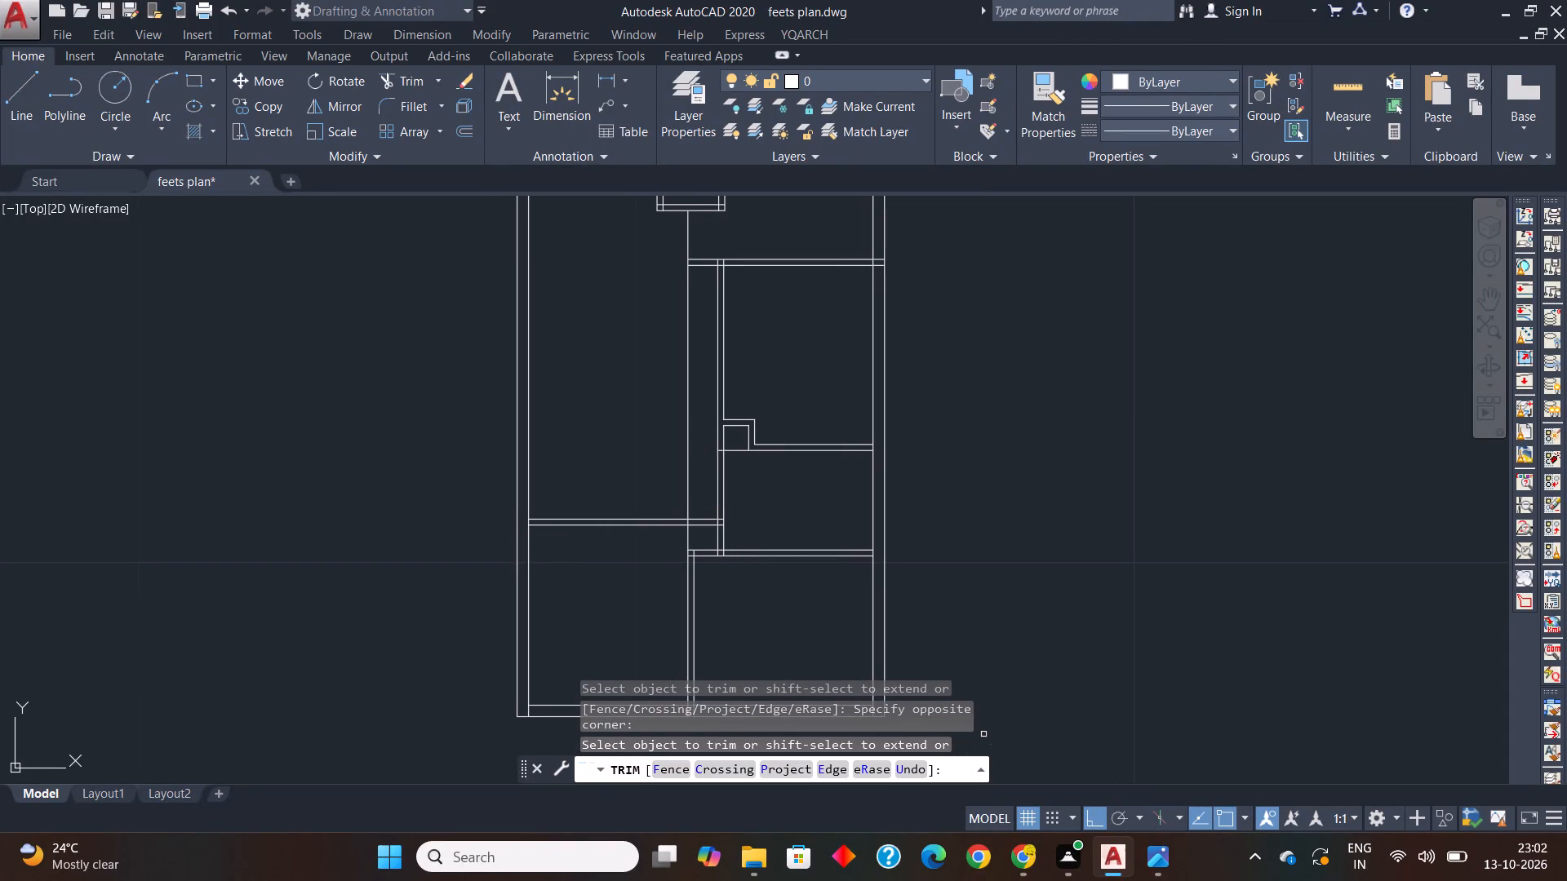
left_click(1161, 858)
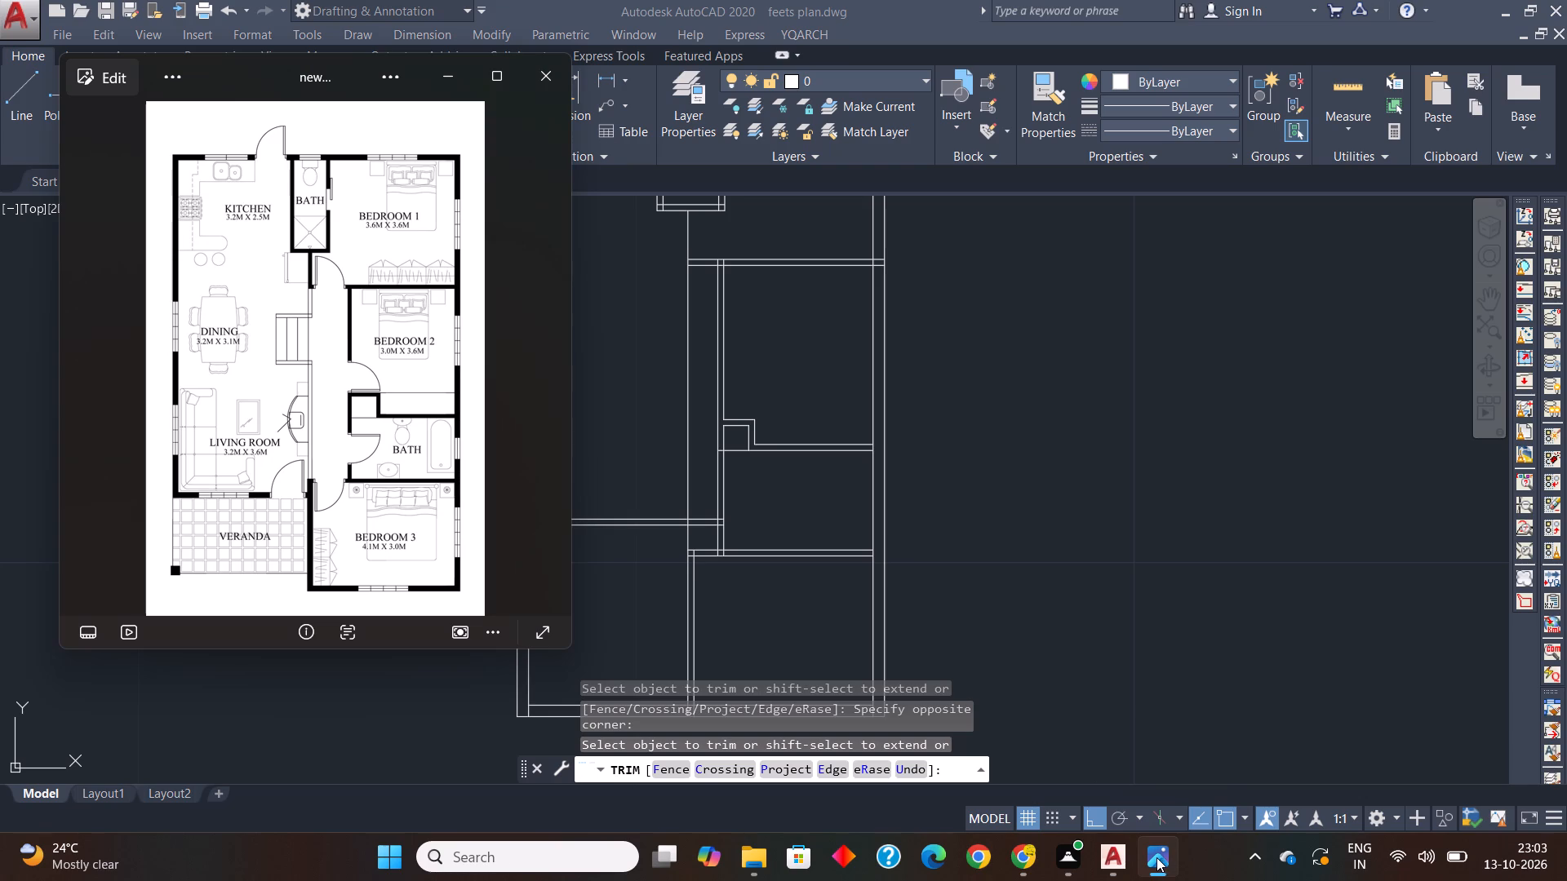
key("Escape")
key("Escape")
key("Escape")
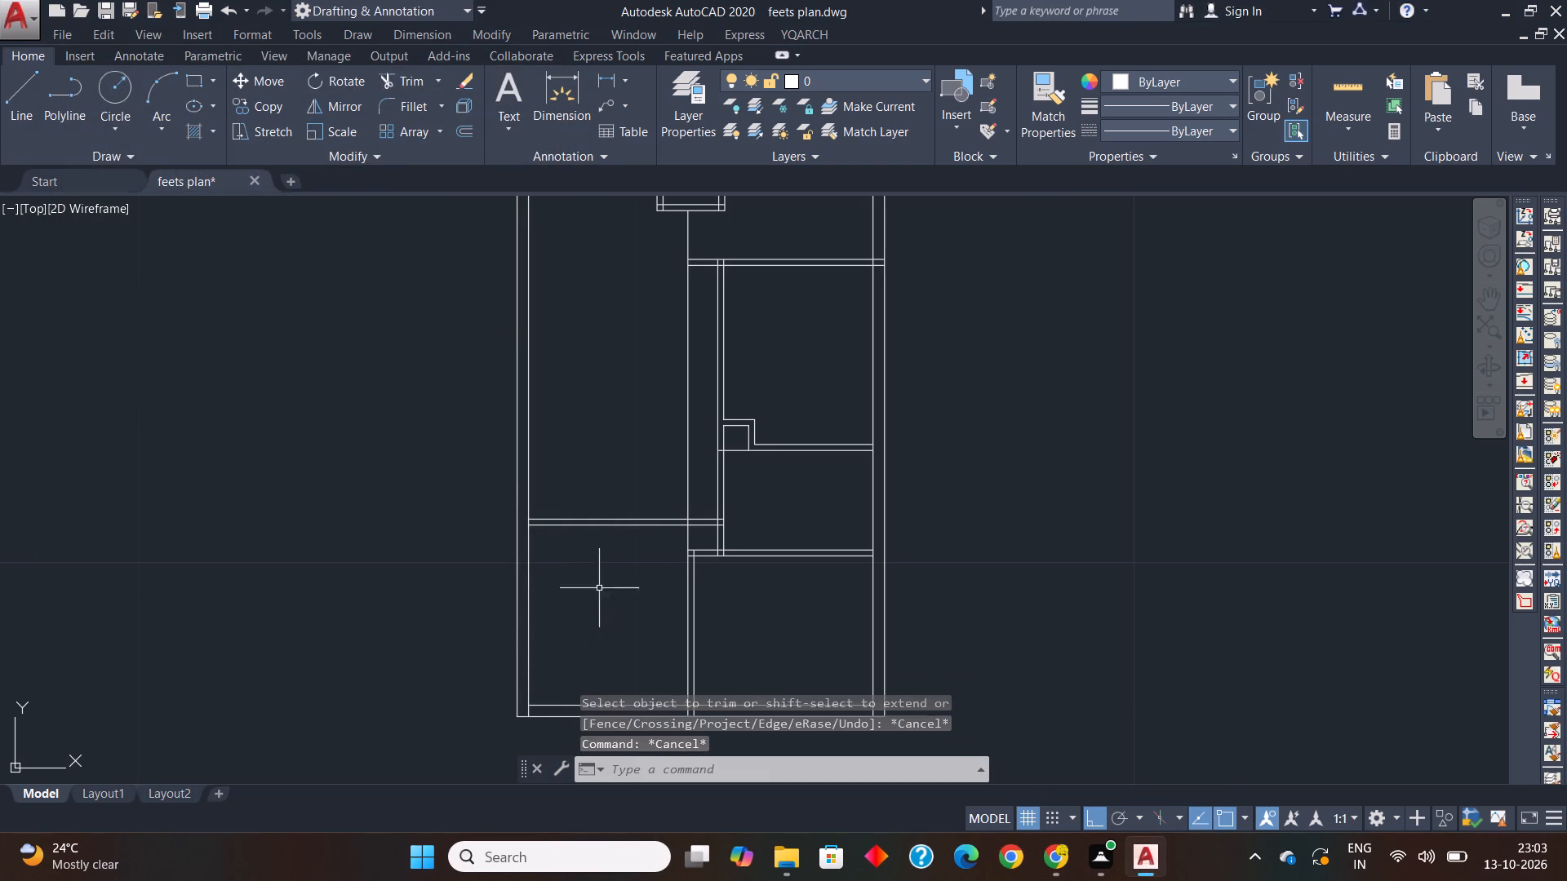
key("Escape")
left_click(604, 491)
left_click(556, 556)
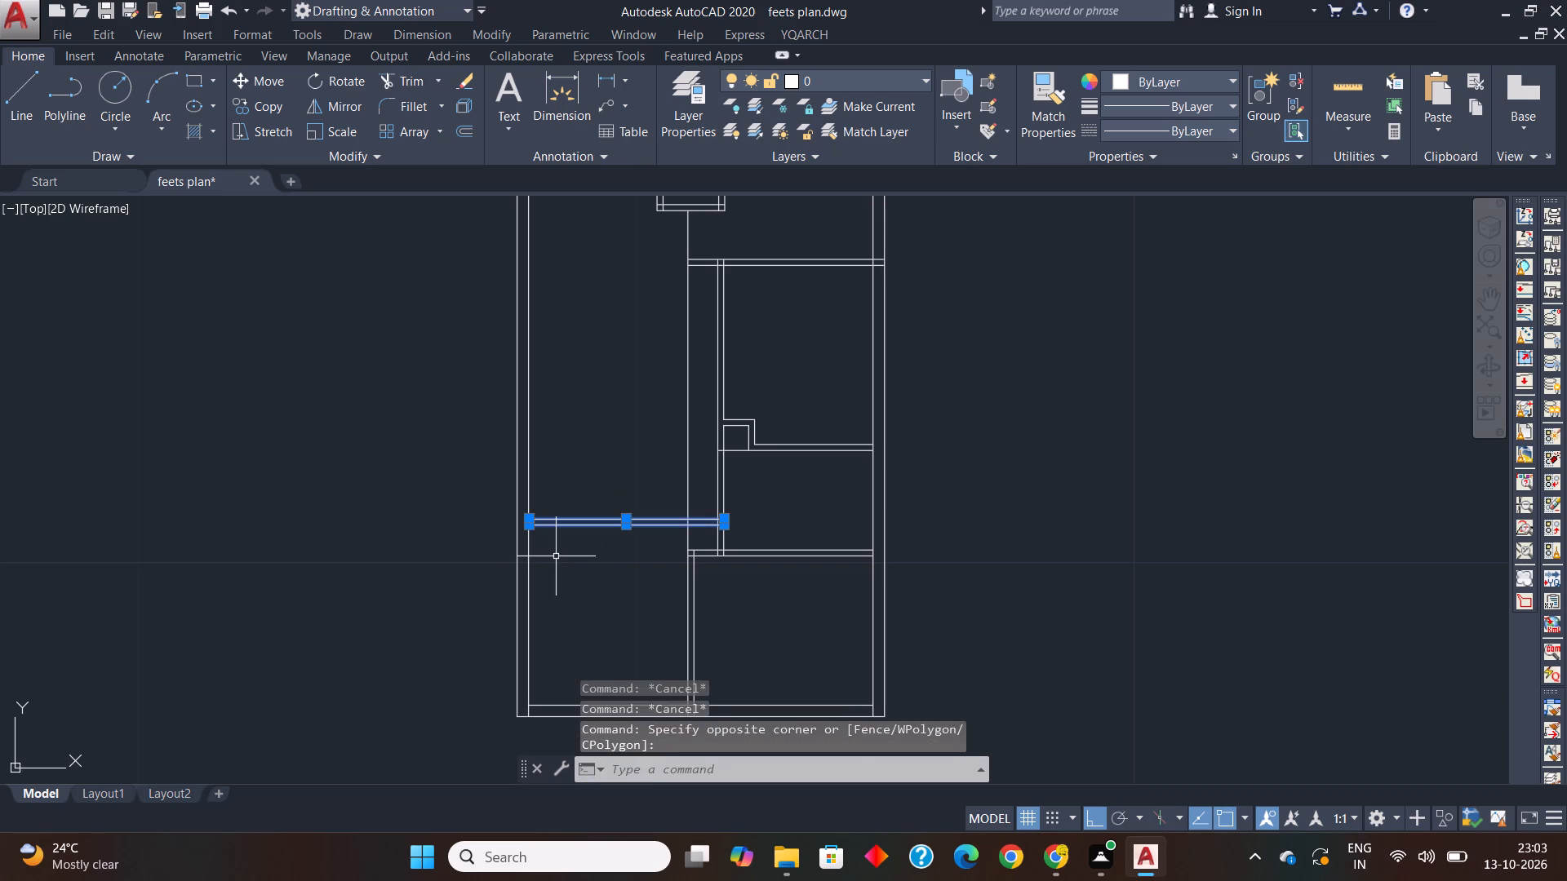
key("m")
key("space")
scroll(500, 520, "up", 2)
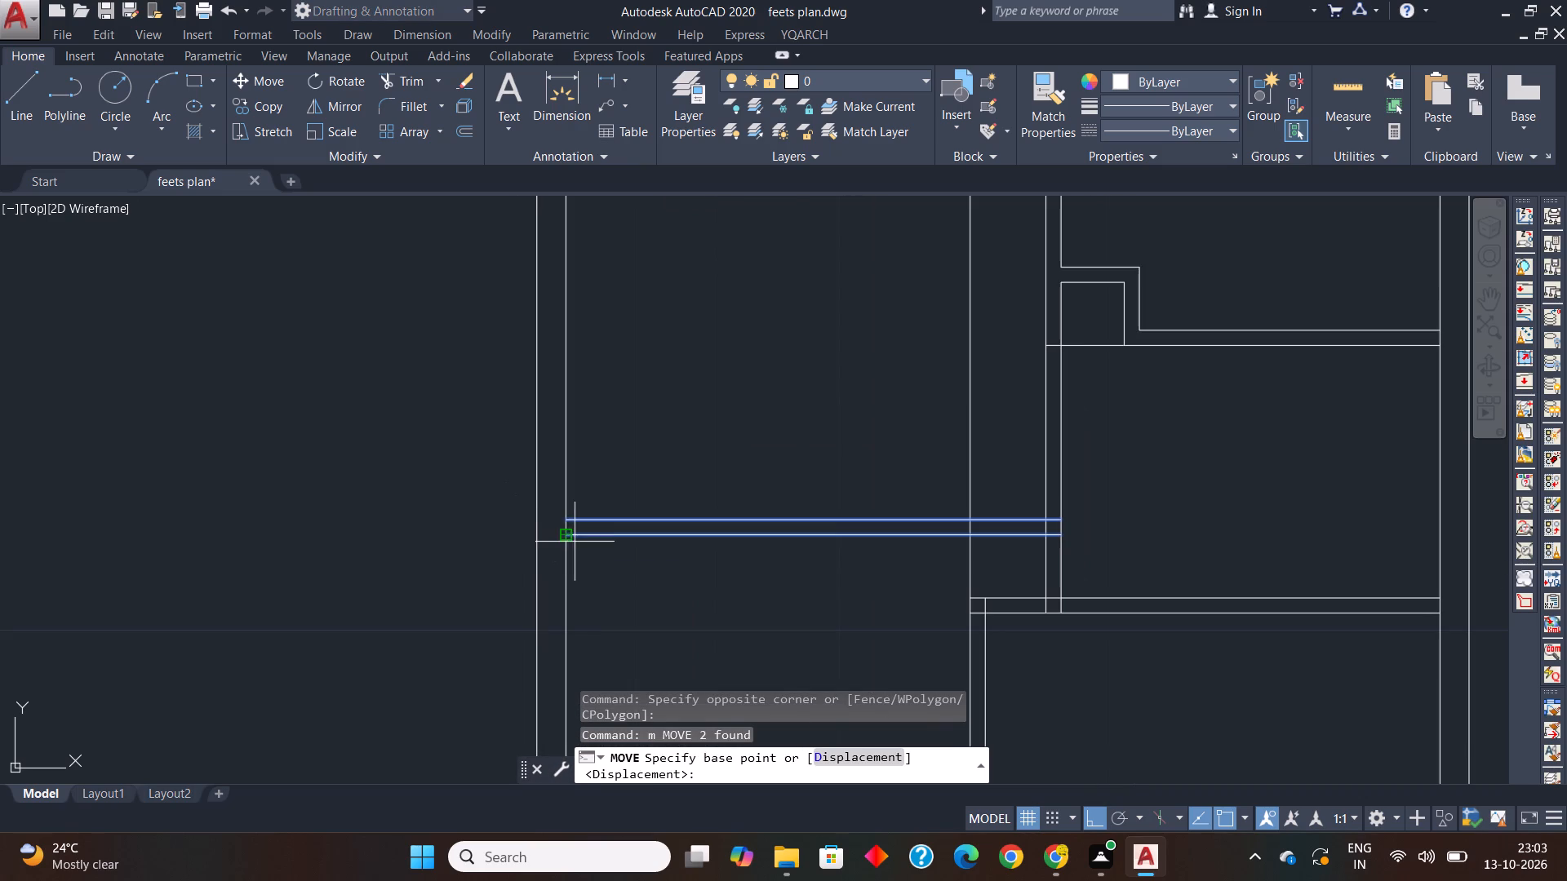
left_click(566, 533)
middle_click_drag(569, 626, 559, 423)
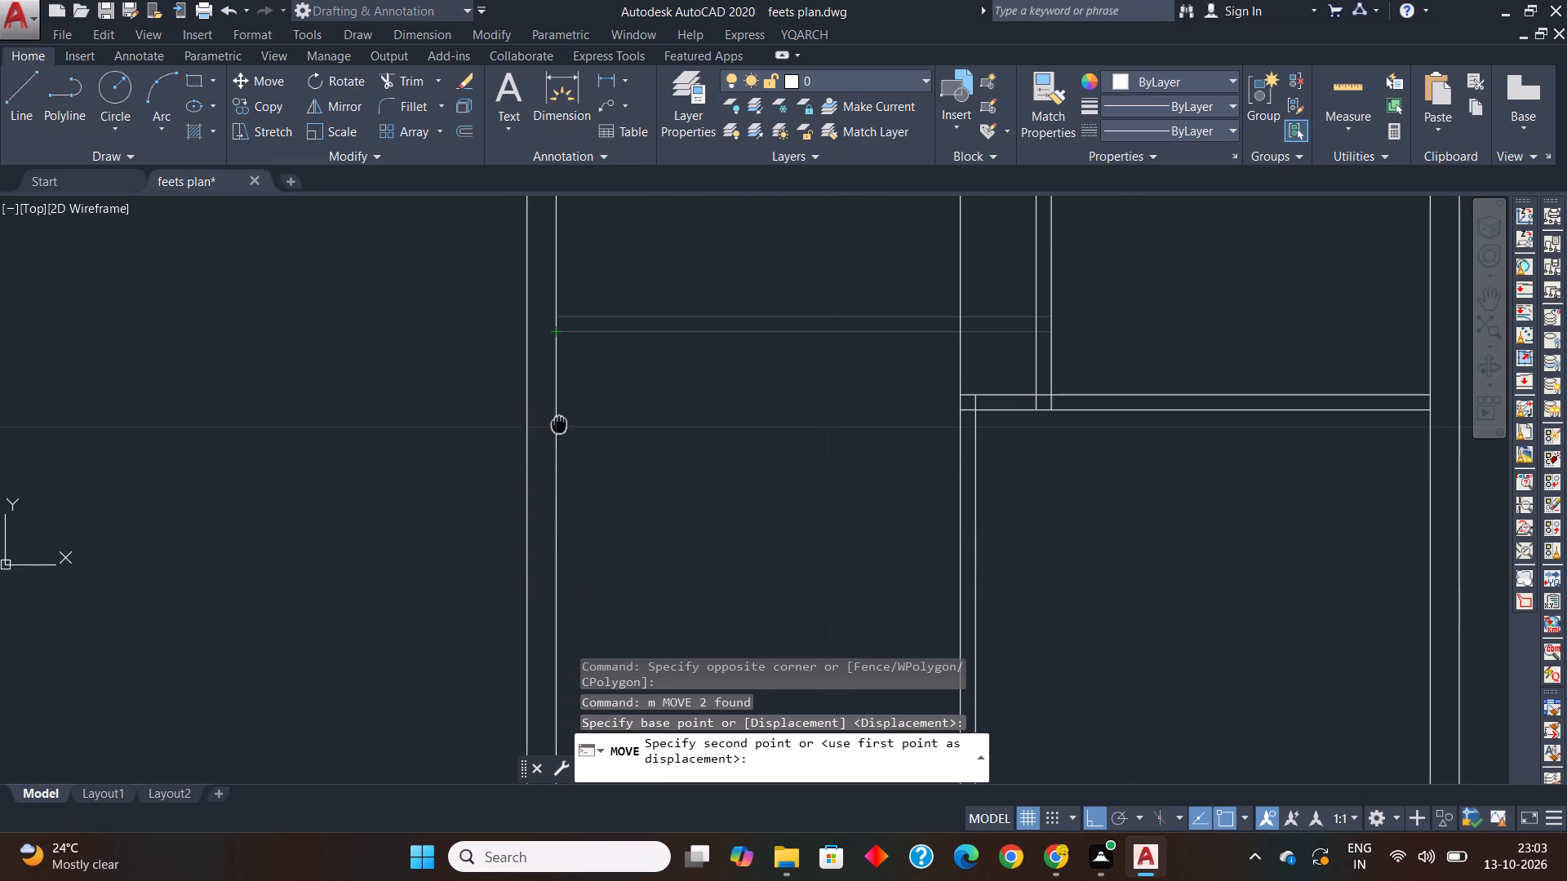
middle_click_drag(559, 423, 559, 423)
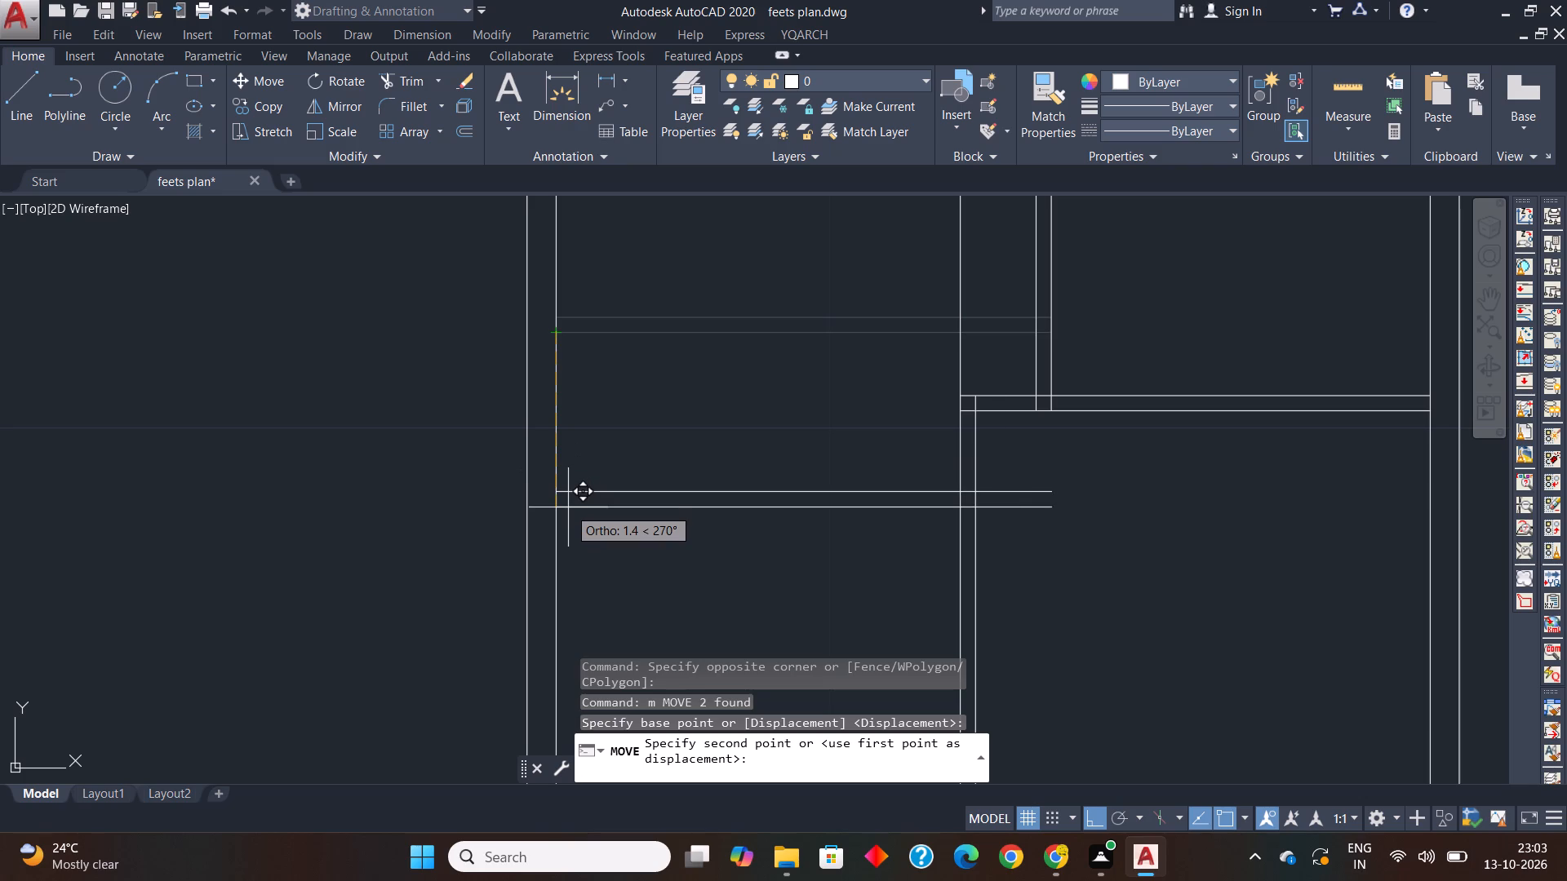
type("1.2")
key("Return")
Trim the ends of the living room–veranda wall lines that project into Bedroom 3.
type("tr")
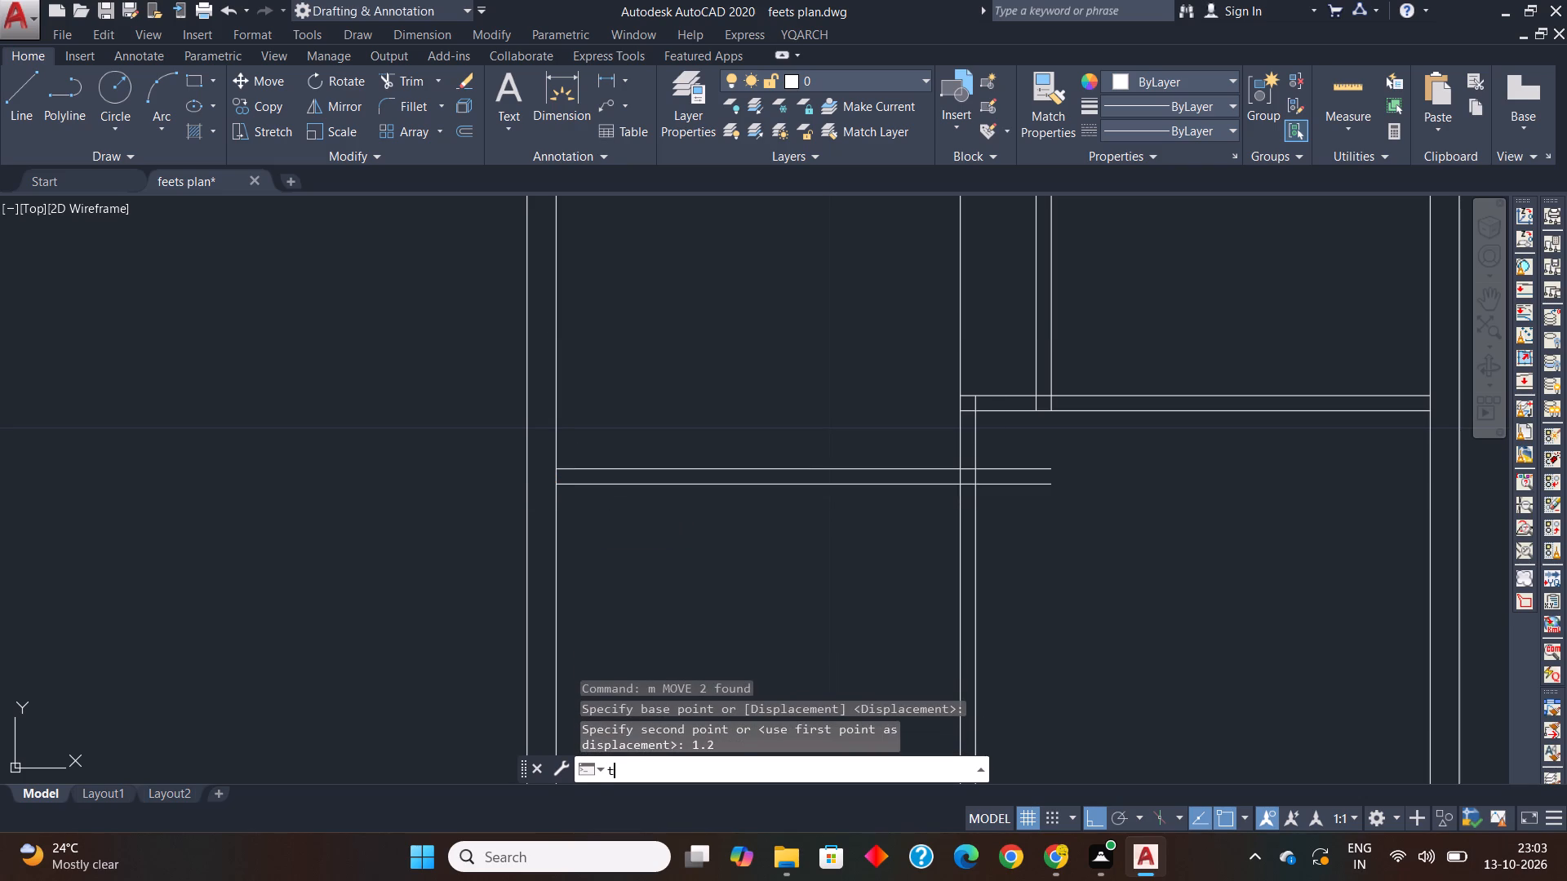
key("space")
key("space")
scroll(1026, 452, "down", 1)
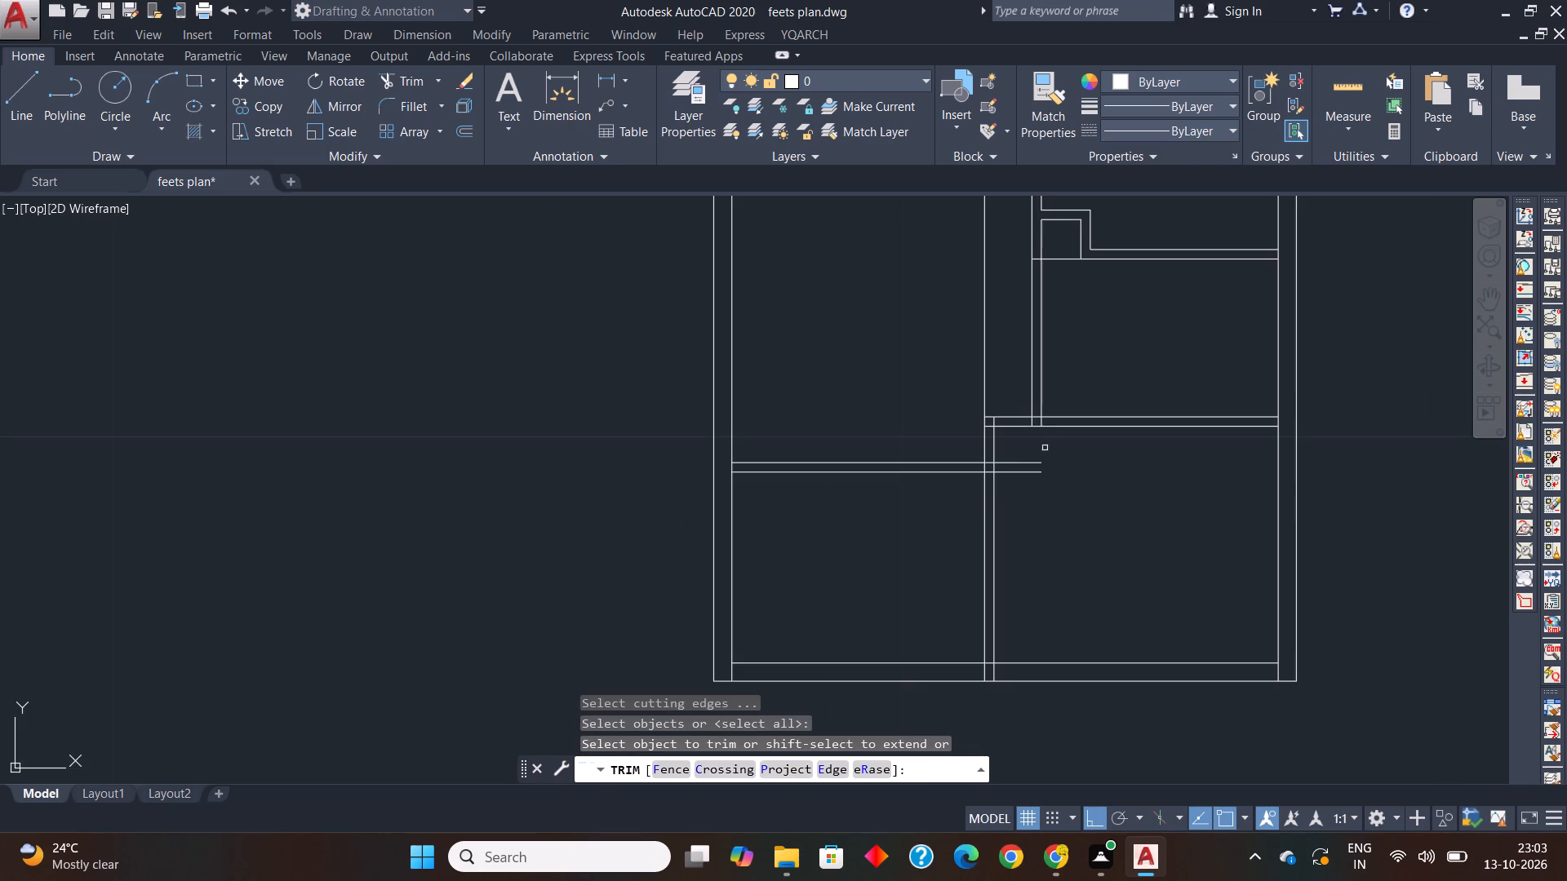
left_click(1045, 447)
left_click(1010, 496)
Trim the wall lines between Bedrooms 1 and 2 where they cross the corridor, back to Bedroom 2's corridor-side wall.
scroll(1039, 468, "down", 1)
middle_click_drag(1037, 475, 863, 638)
scroll(830, 423, "down", 1)
middle_click_drag(827, 426, 795, 449)
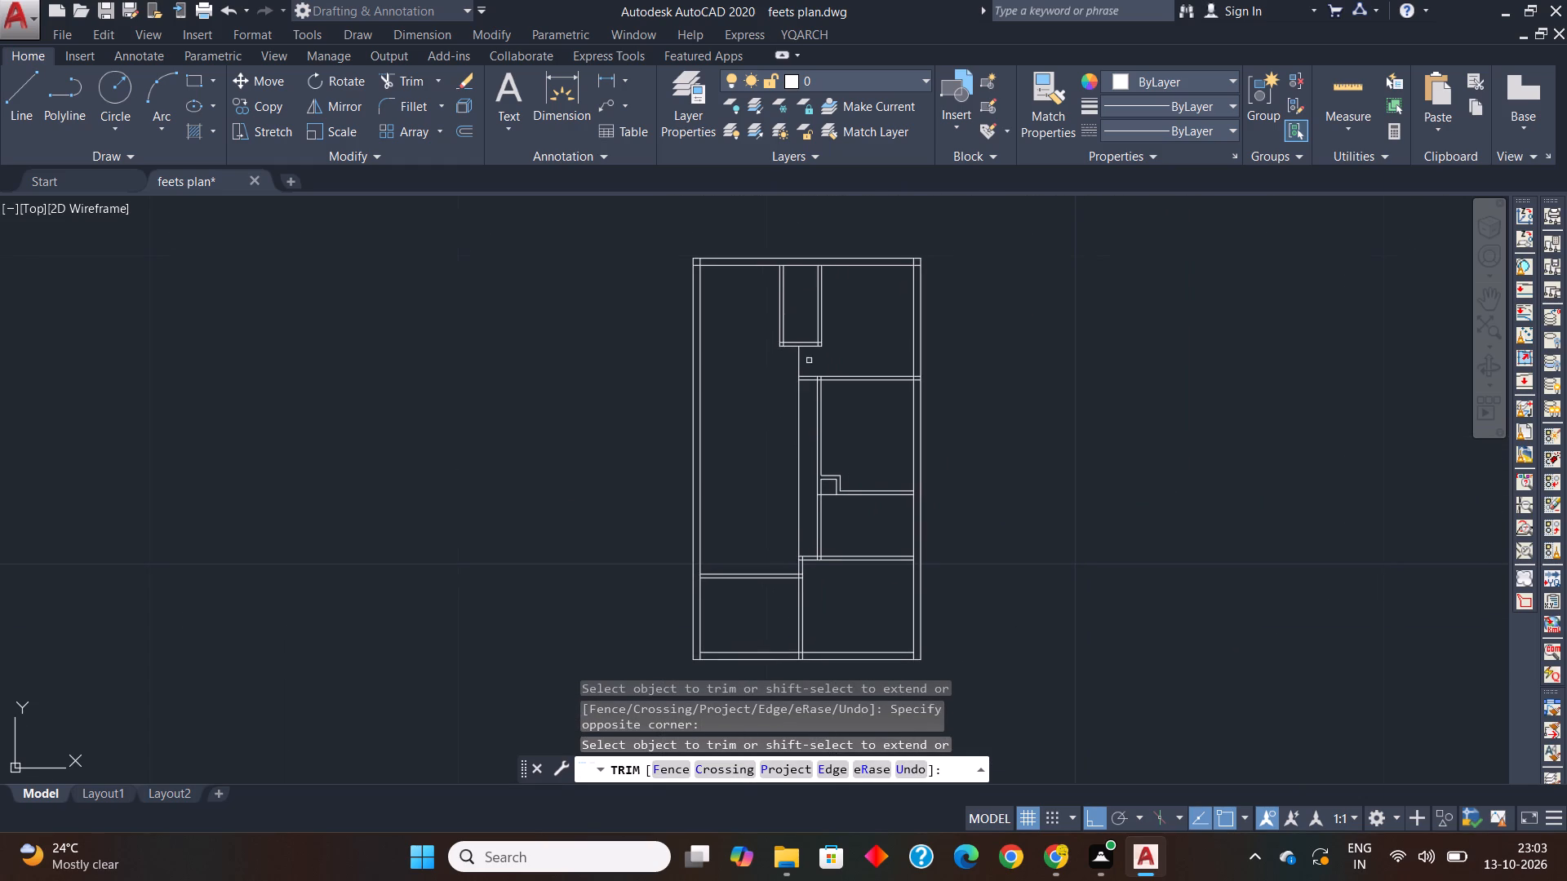
scroll(809, 361, "up", 4)
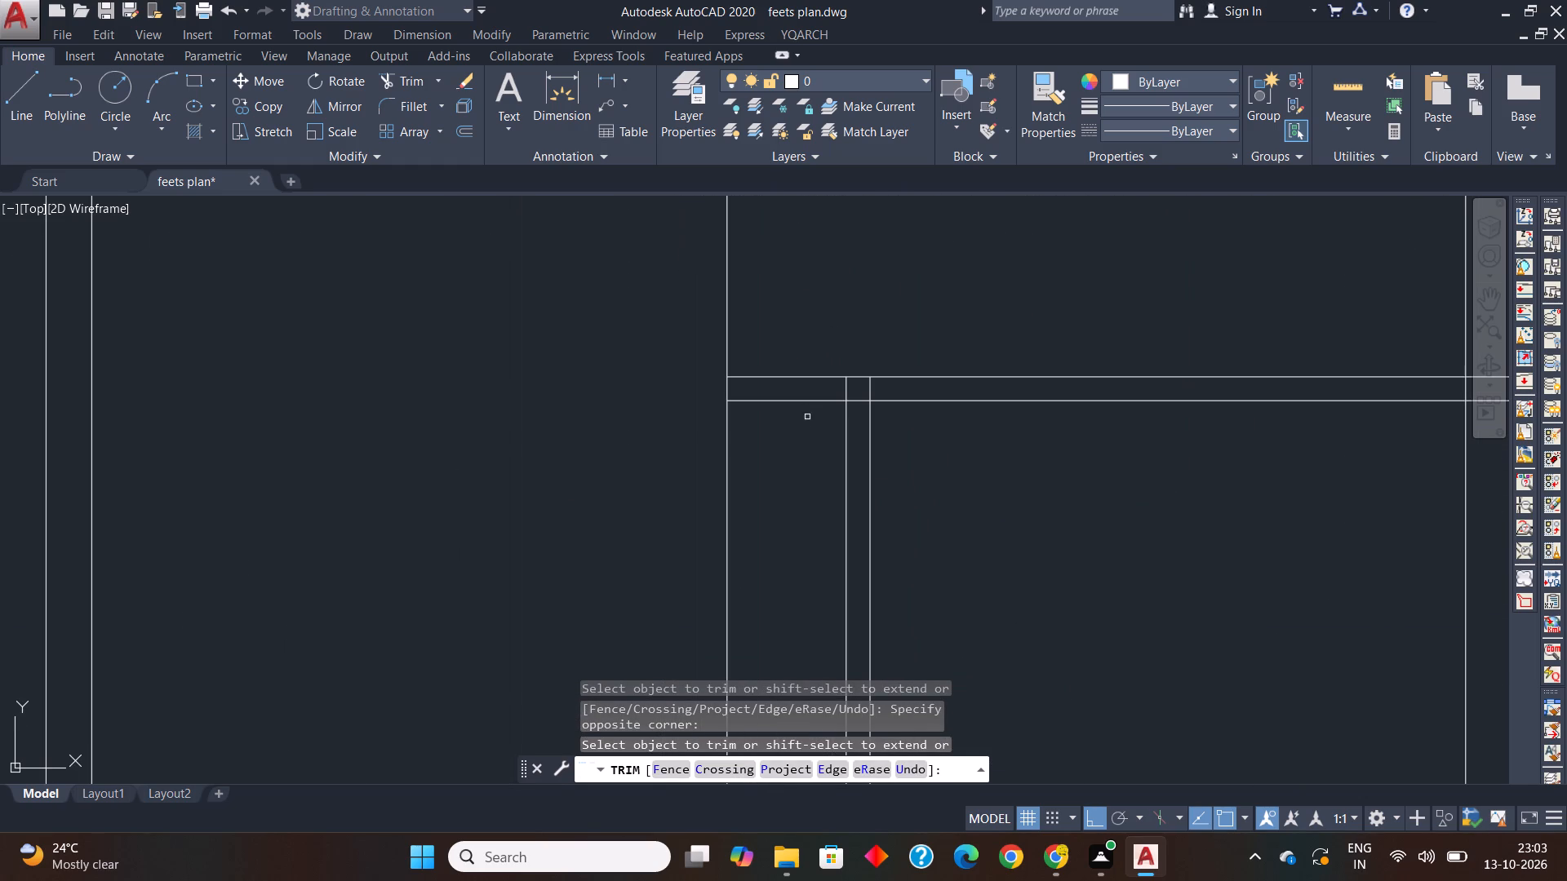
left_click(808, 430)
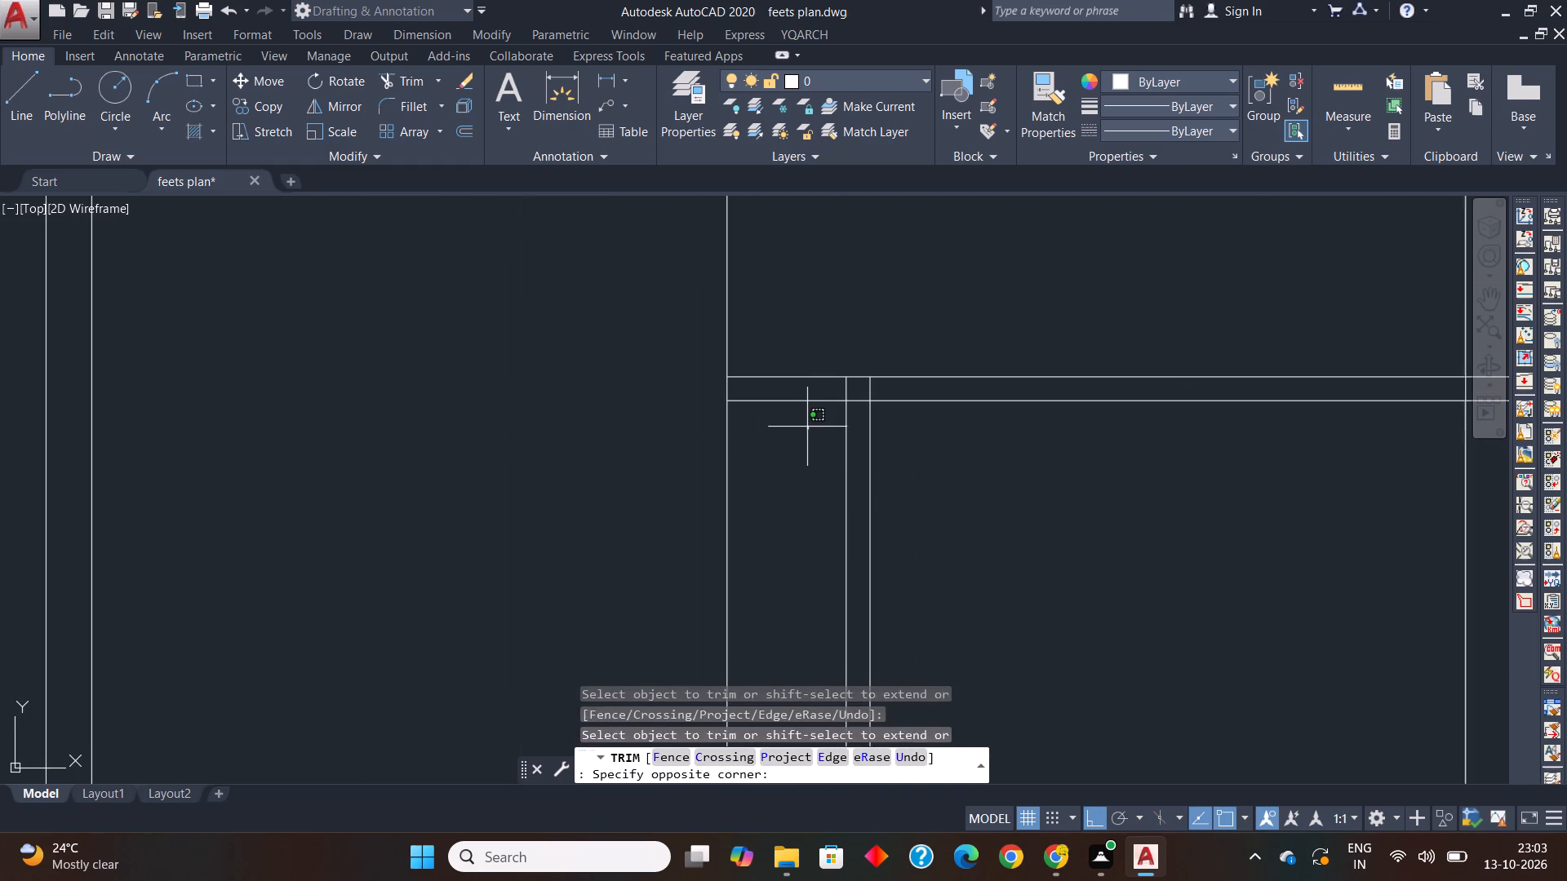
left_click(774, 353)
Reopen the "new meters plan" image from the autocad folder and compare its wall layout with the drawing.
scroll(774, 353, "down", 4)
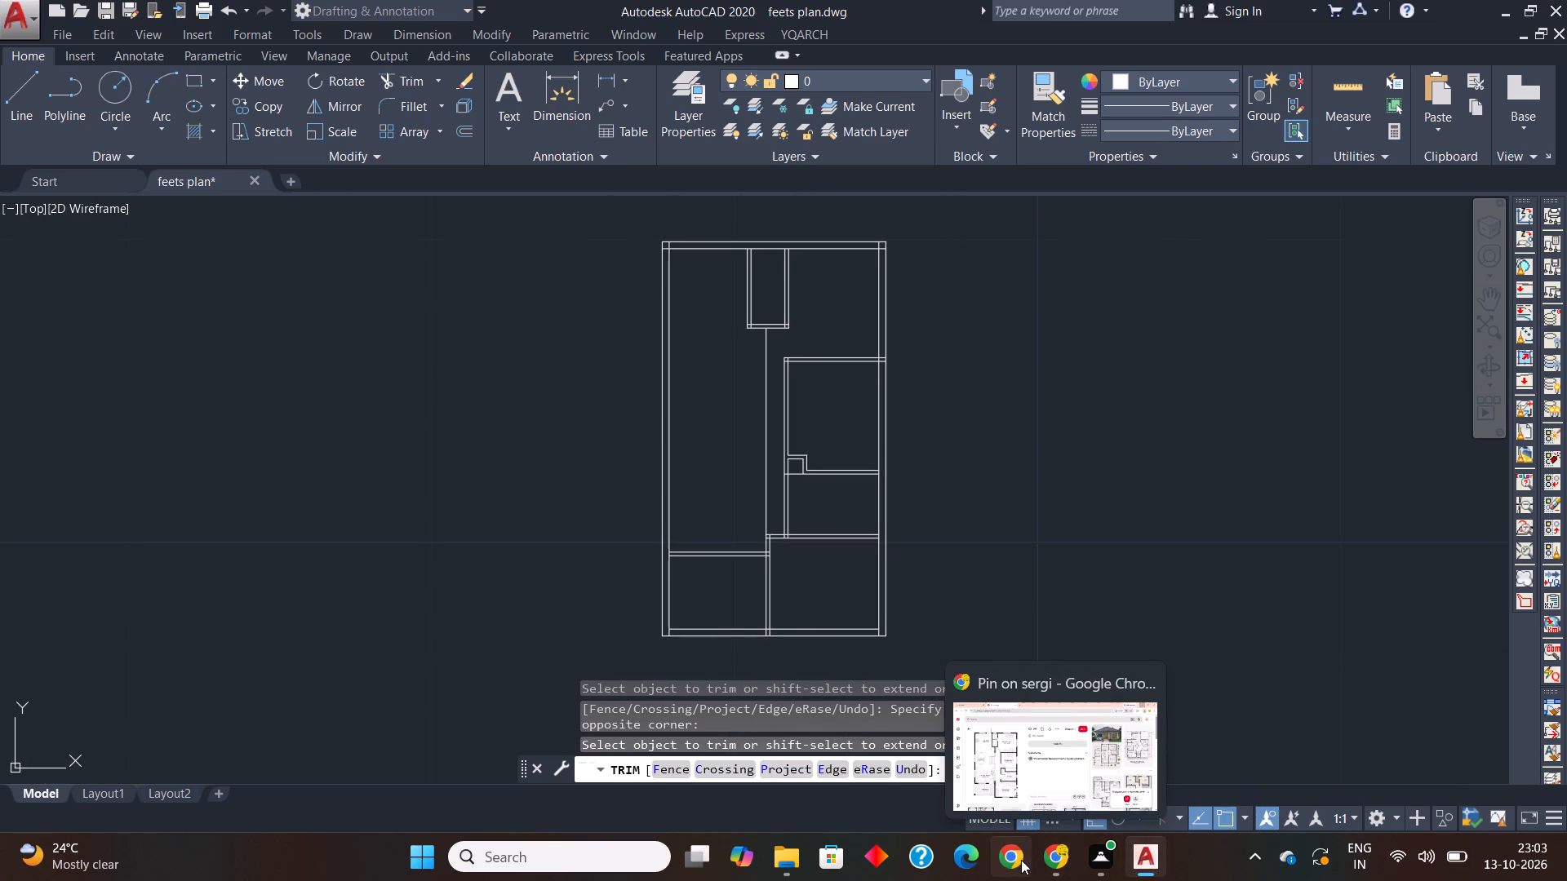
left_click(774, 861)
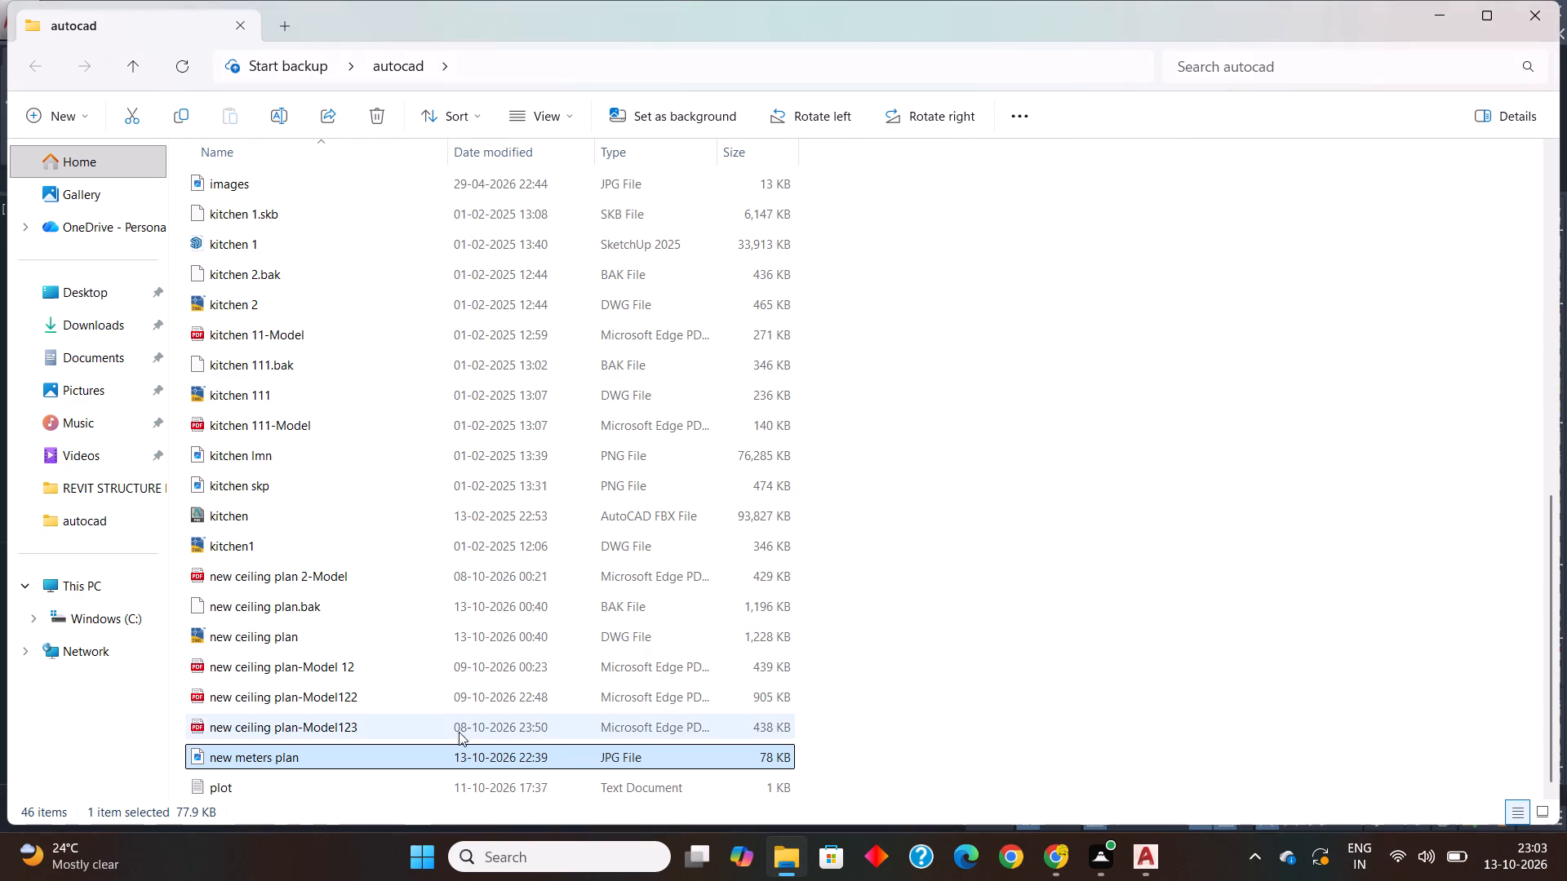
left_click(396, 759)
left_click(396, 759)
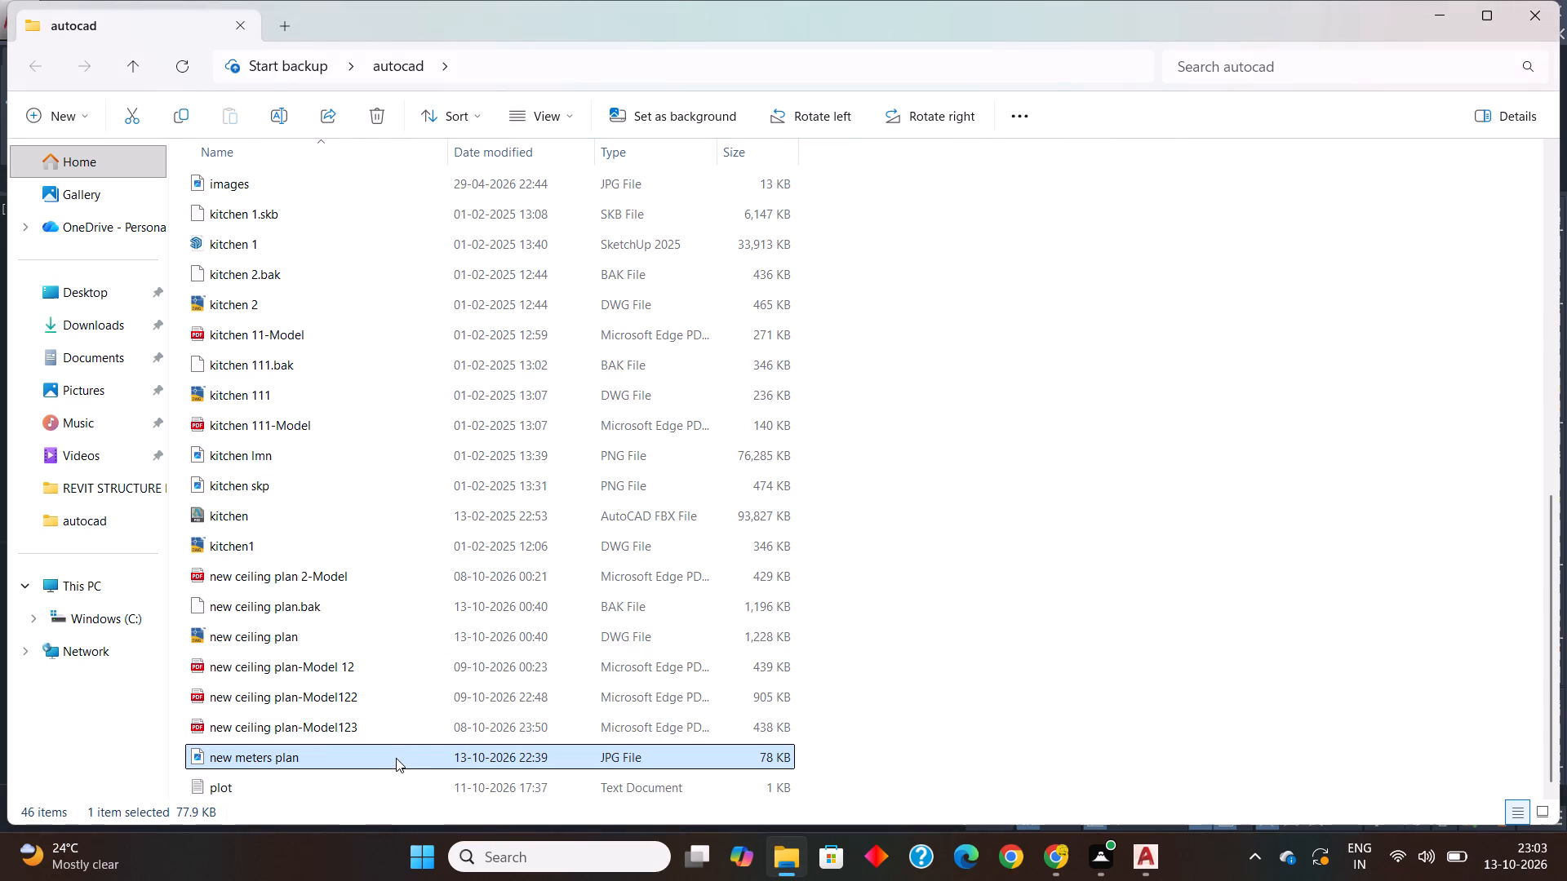
left_click(396, 757)
double_click(396, 757)
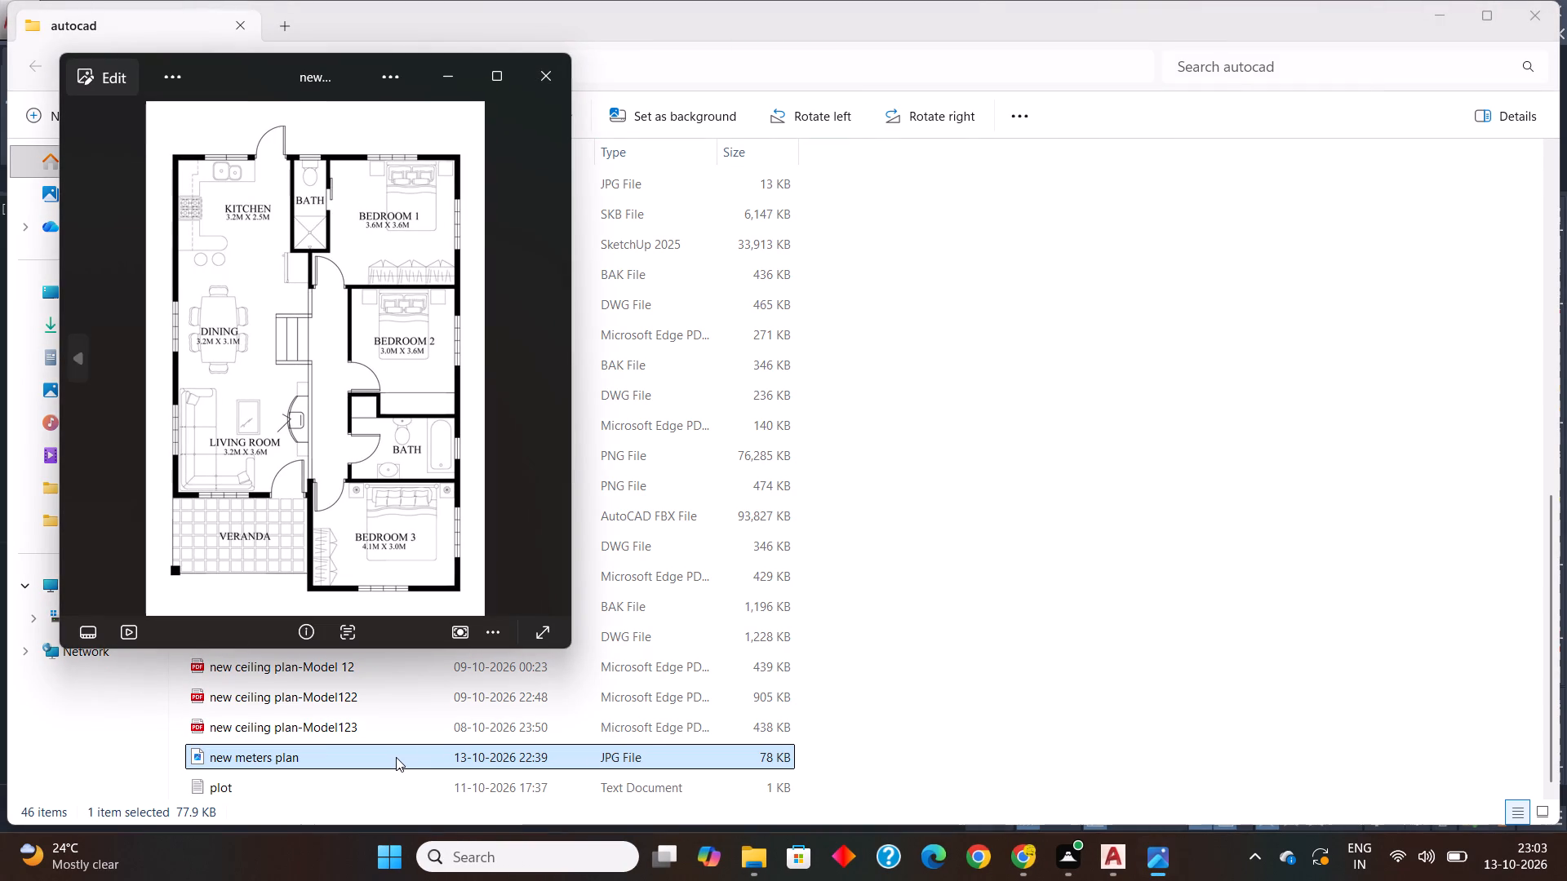
left_click(1119, 855)
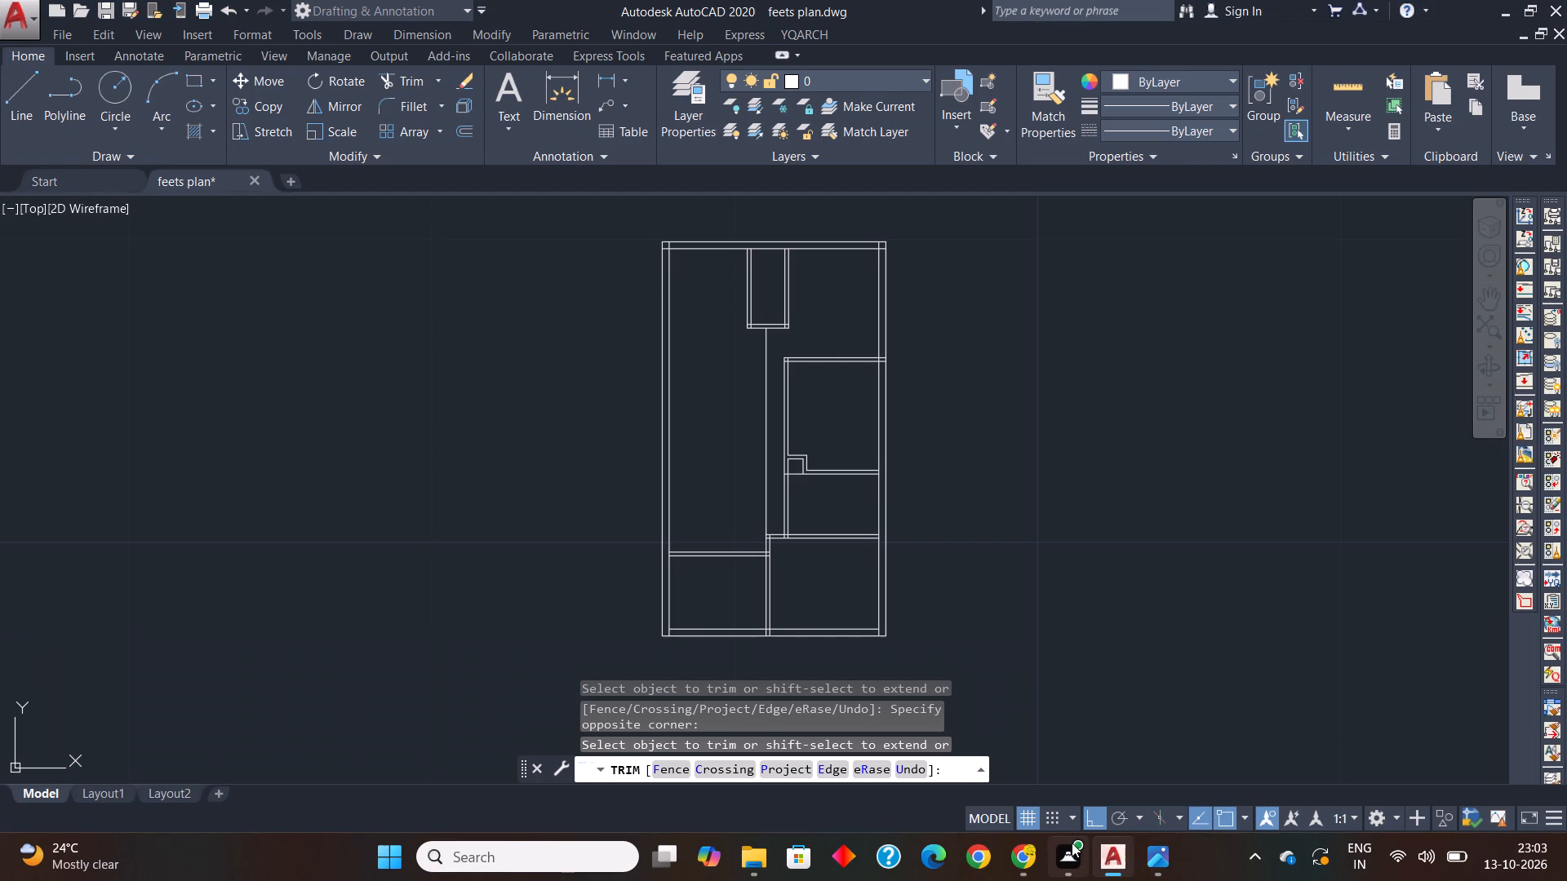
left_click(1152, 858)
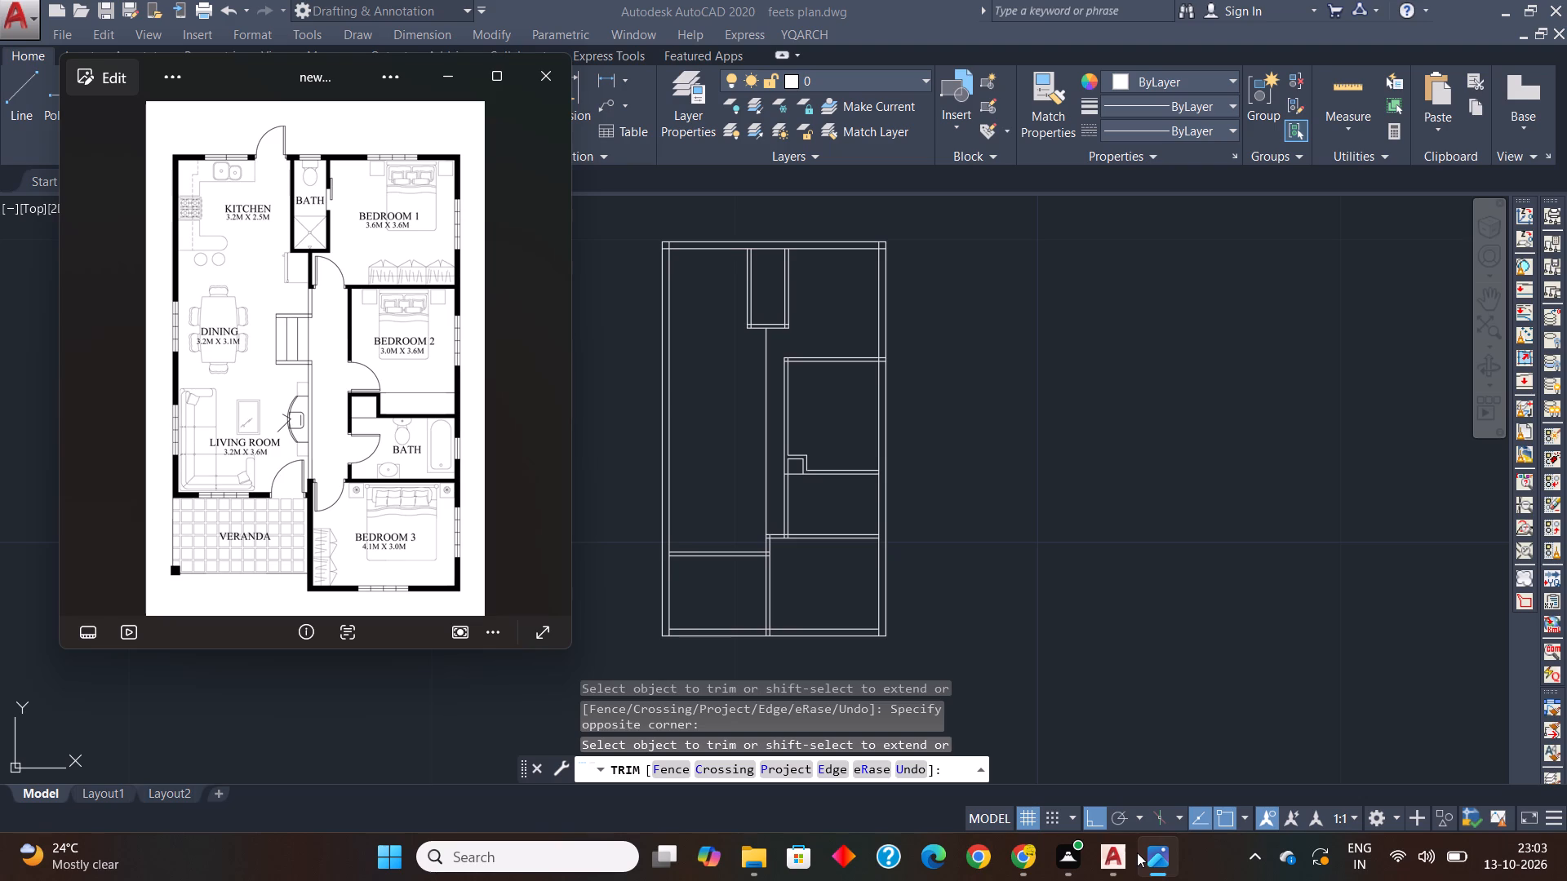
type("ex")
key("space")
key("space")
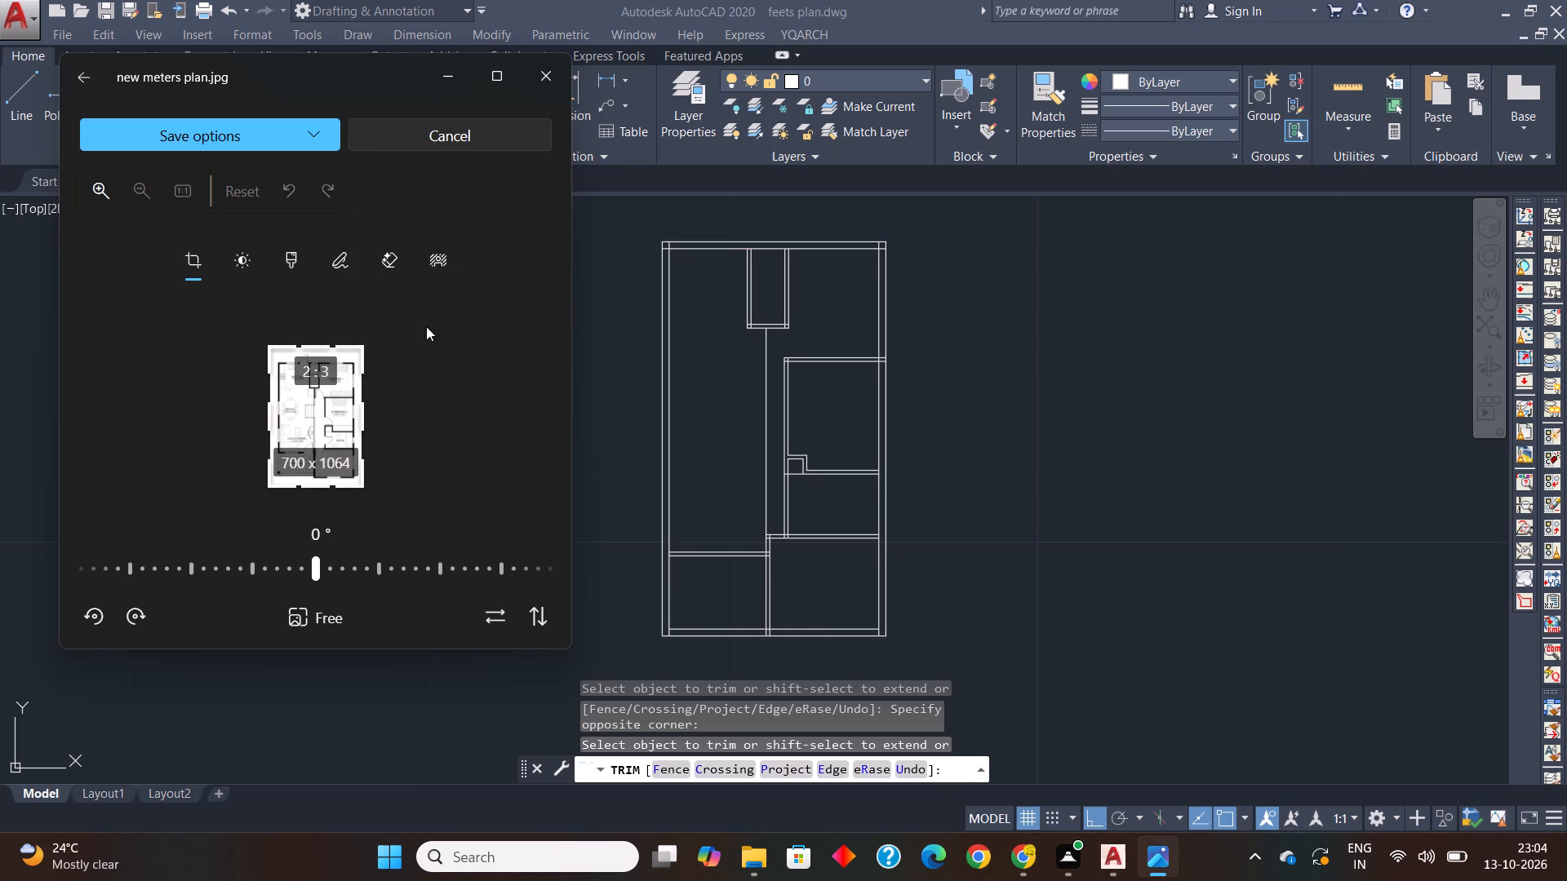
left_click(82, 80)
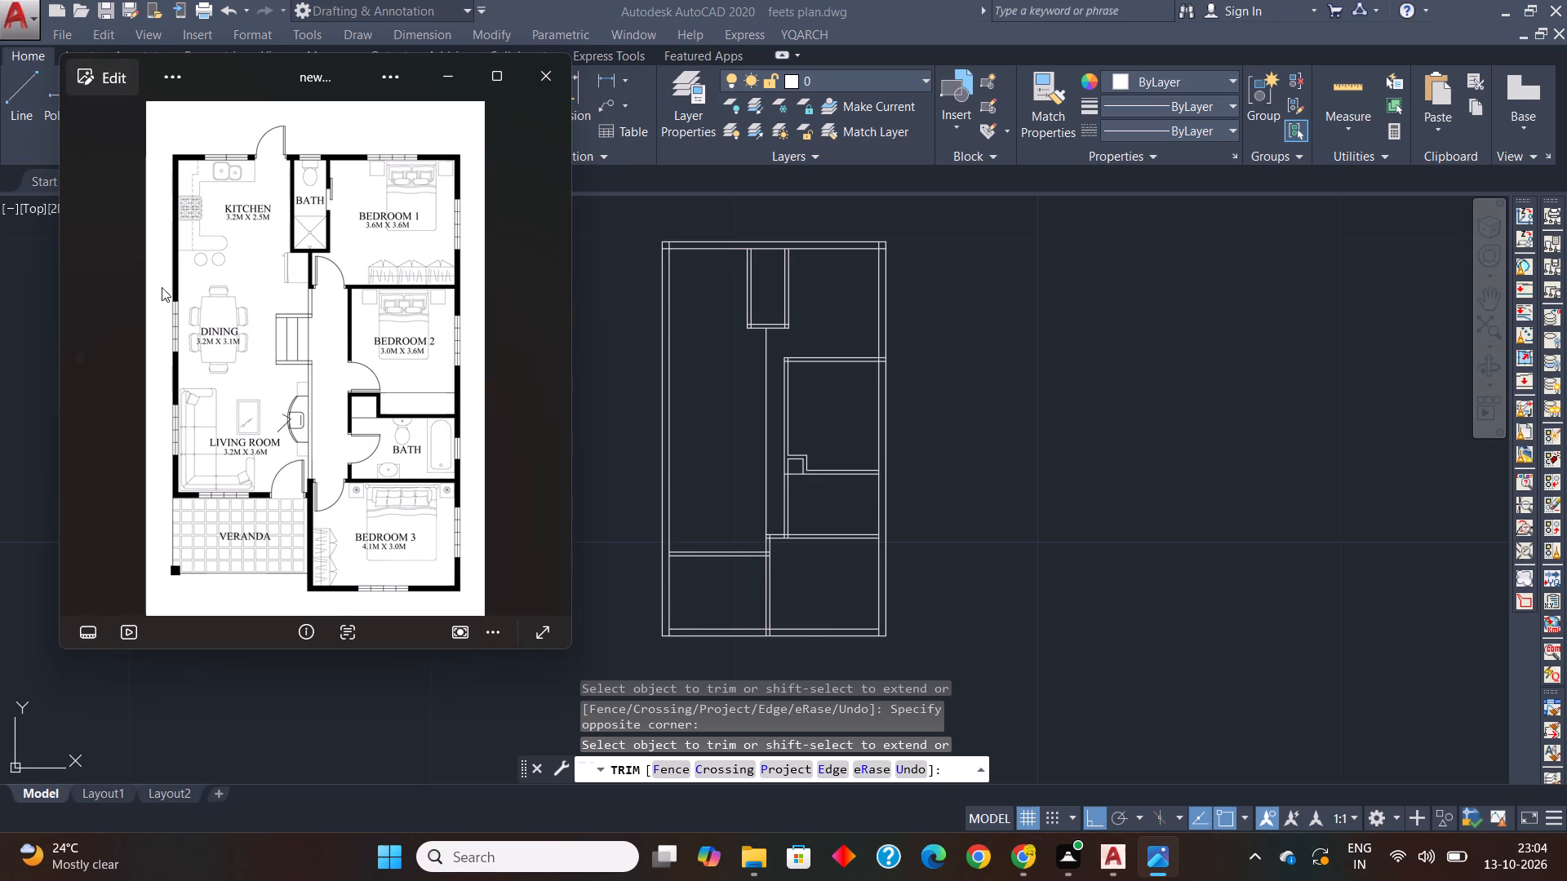
Return to AutoCAD and extend the corridor-side line of the living room–corridor wall from Bedroom 3's corner up to the upper Bath.
left_click(976, 488)
key("e")
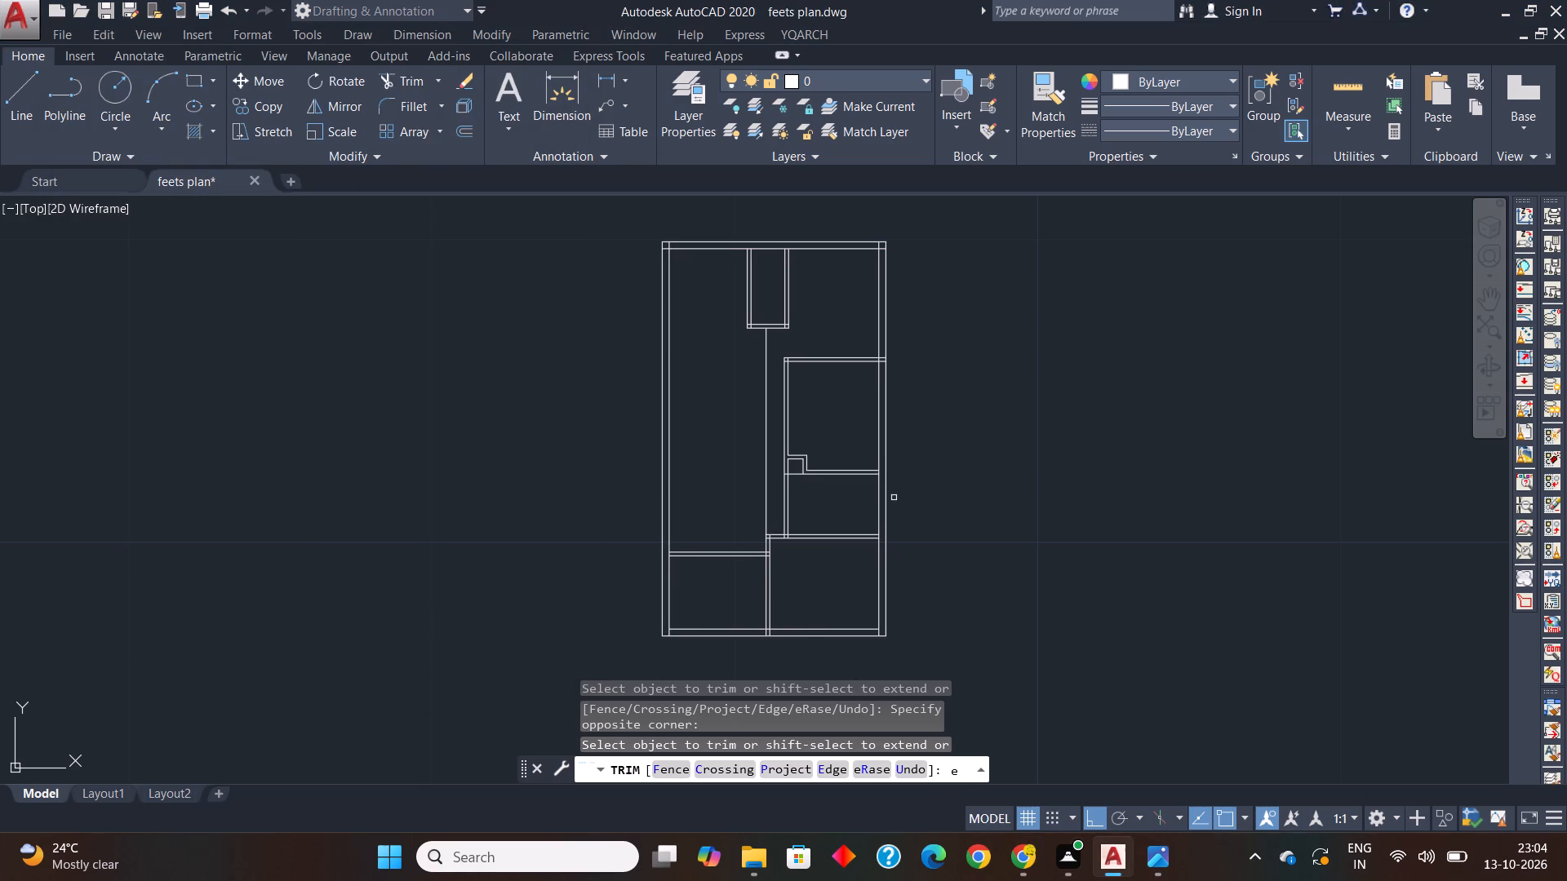
type("x")
key("space")
key("space")
scroll(758, 521, "up", 3)
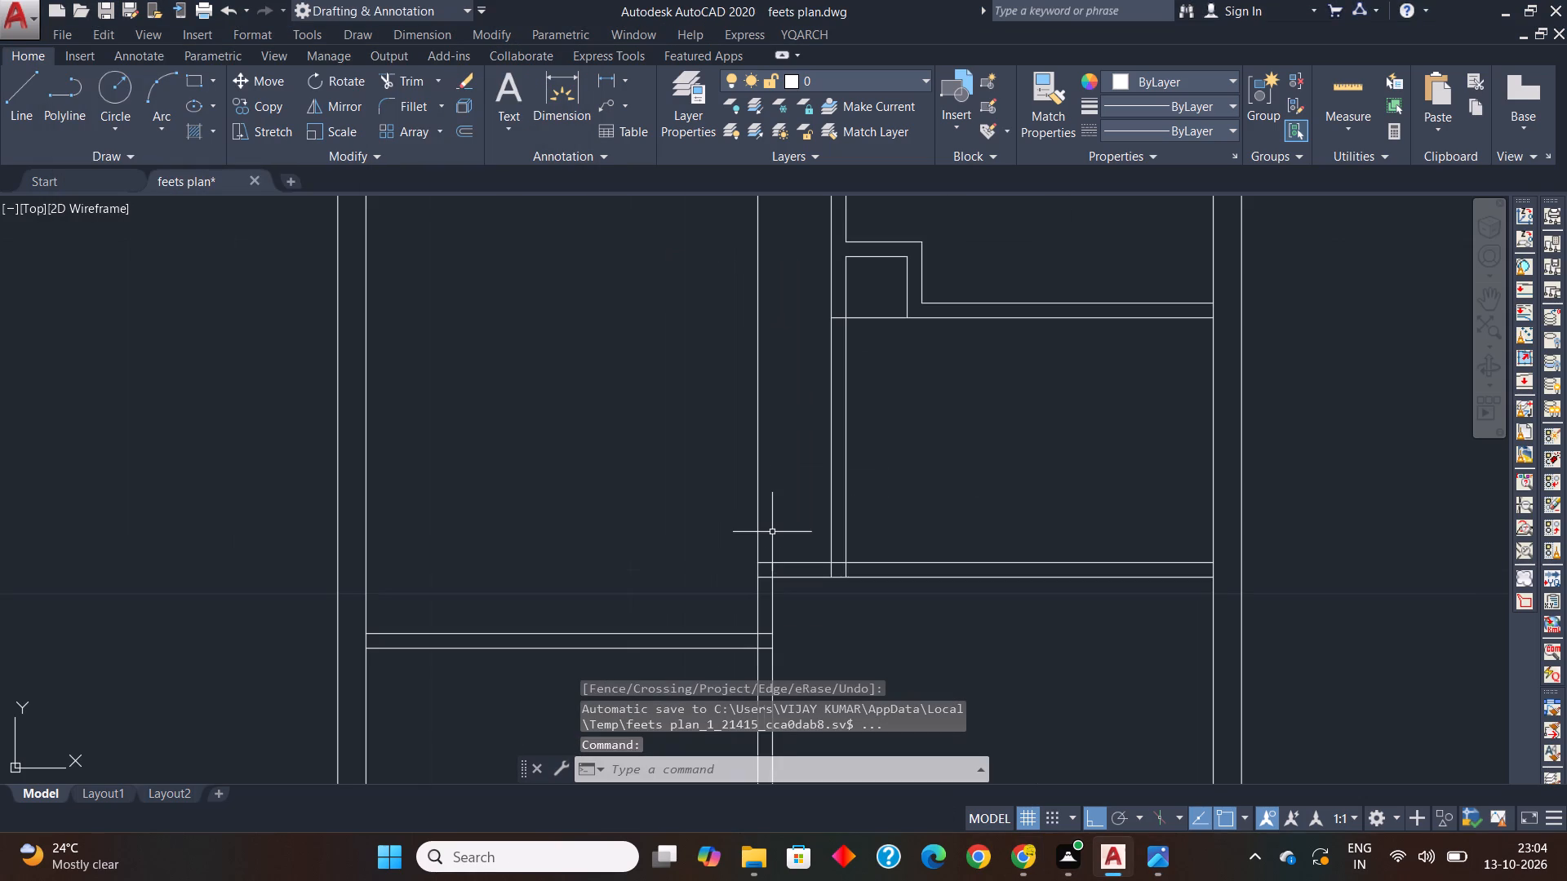
type("ex")
key("space")
key("space")
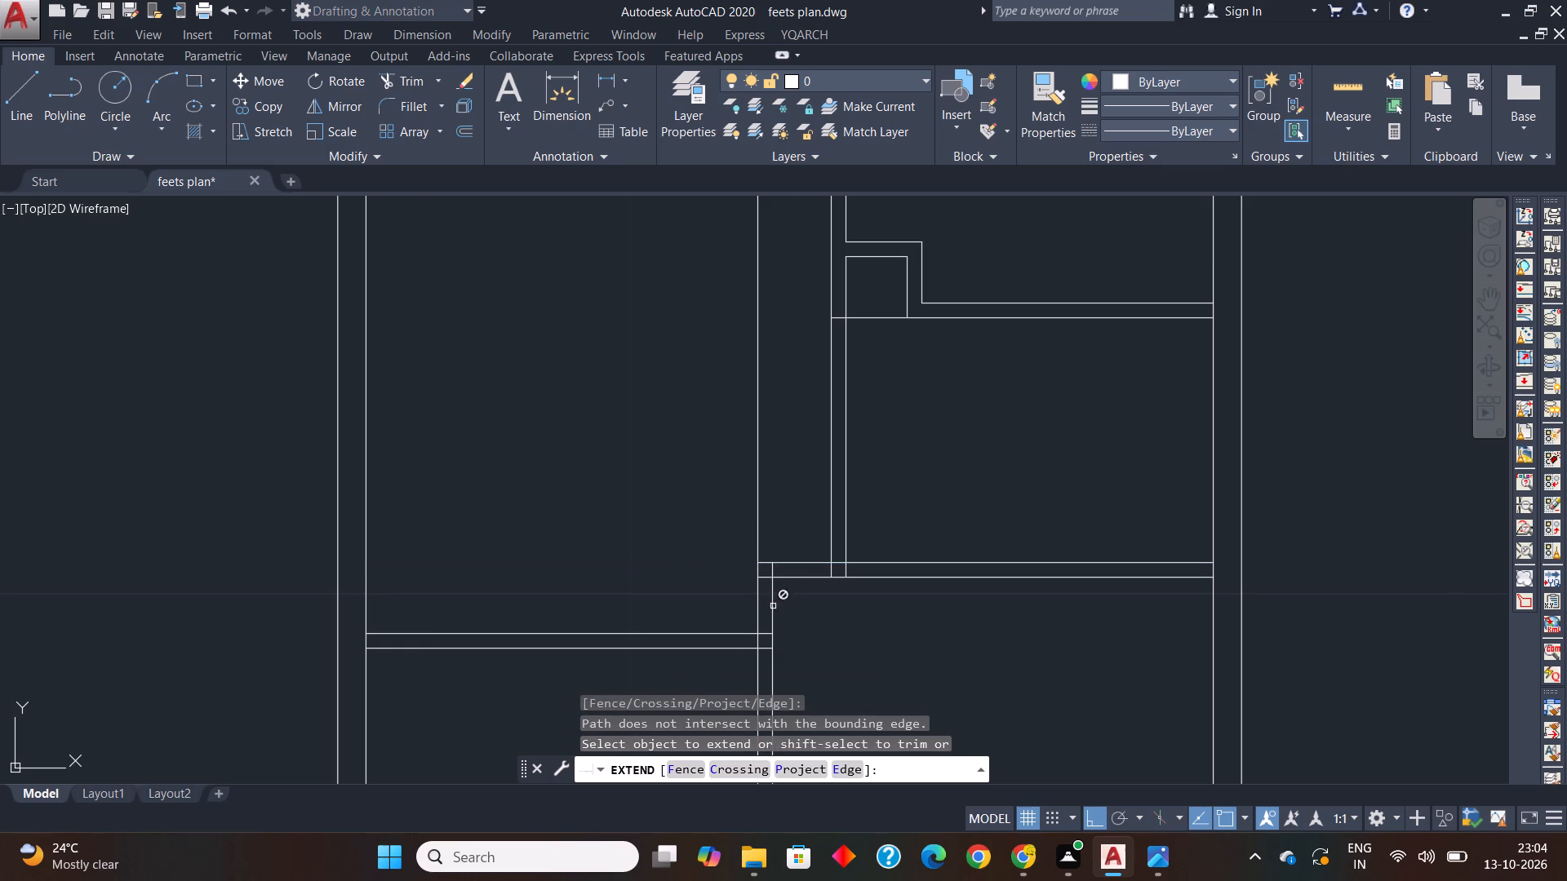
scroll(773, 606, "down", 2)
left_click(773, 606)
middle_click_drag(791, 534, 779, 600)
scroll(788, 550, "up", 1)
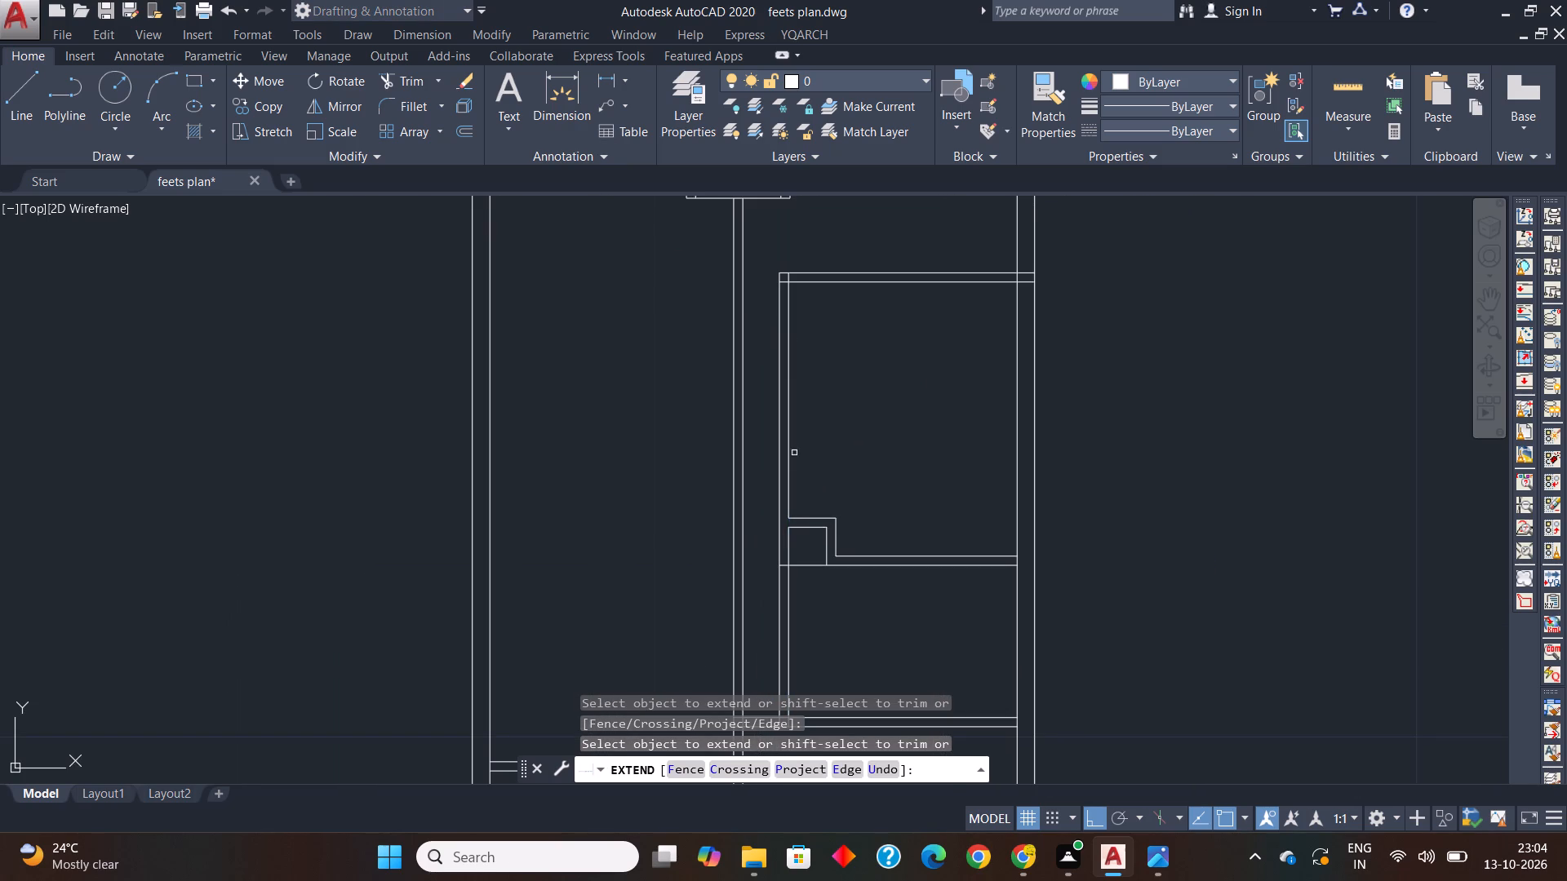
middle_click_drag(794, 452, 795, 634)
key("Escape")
key("Escape")
key("Escape")
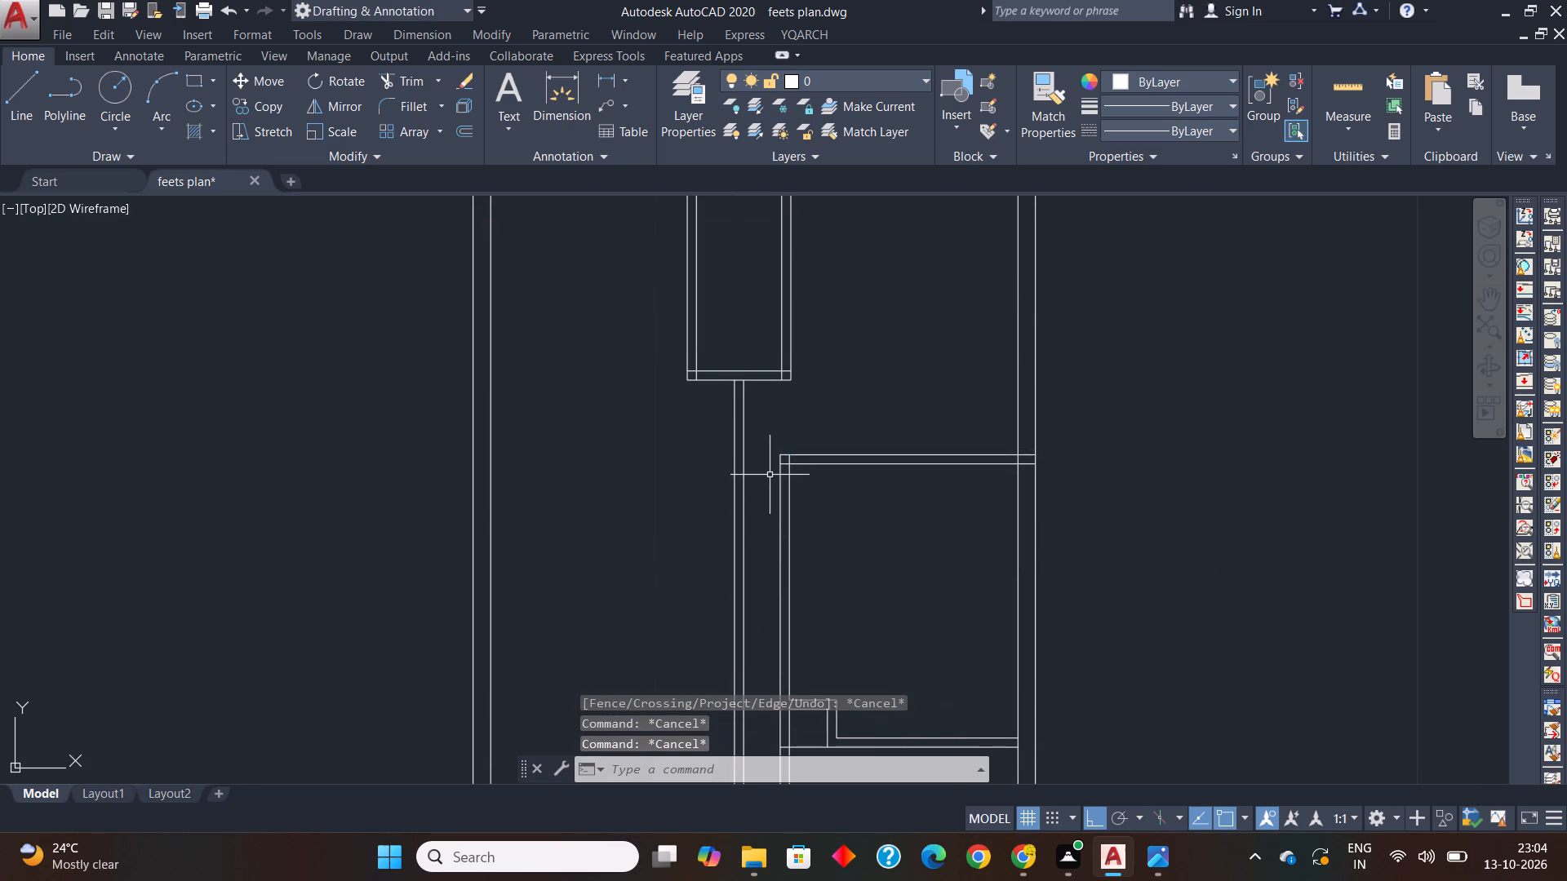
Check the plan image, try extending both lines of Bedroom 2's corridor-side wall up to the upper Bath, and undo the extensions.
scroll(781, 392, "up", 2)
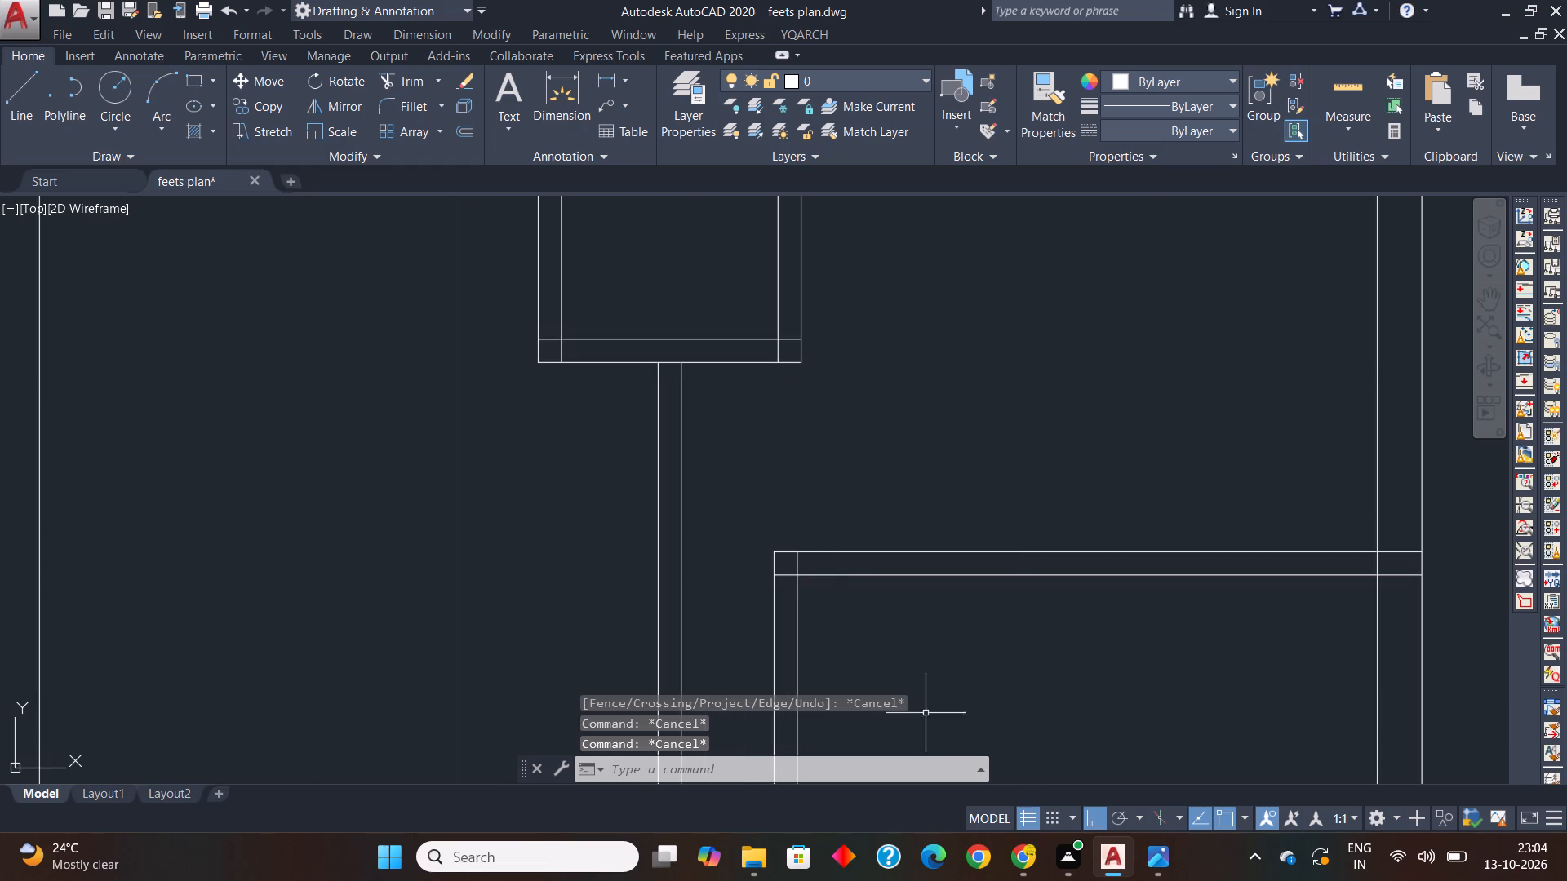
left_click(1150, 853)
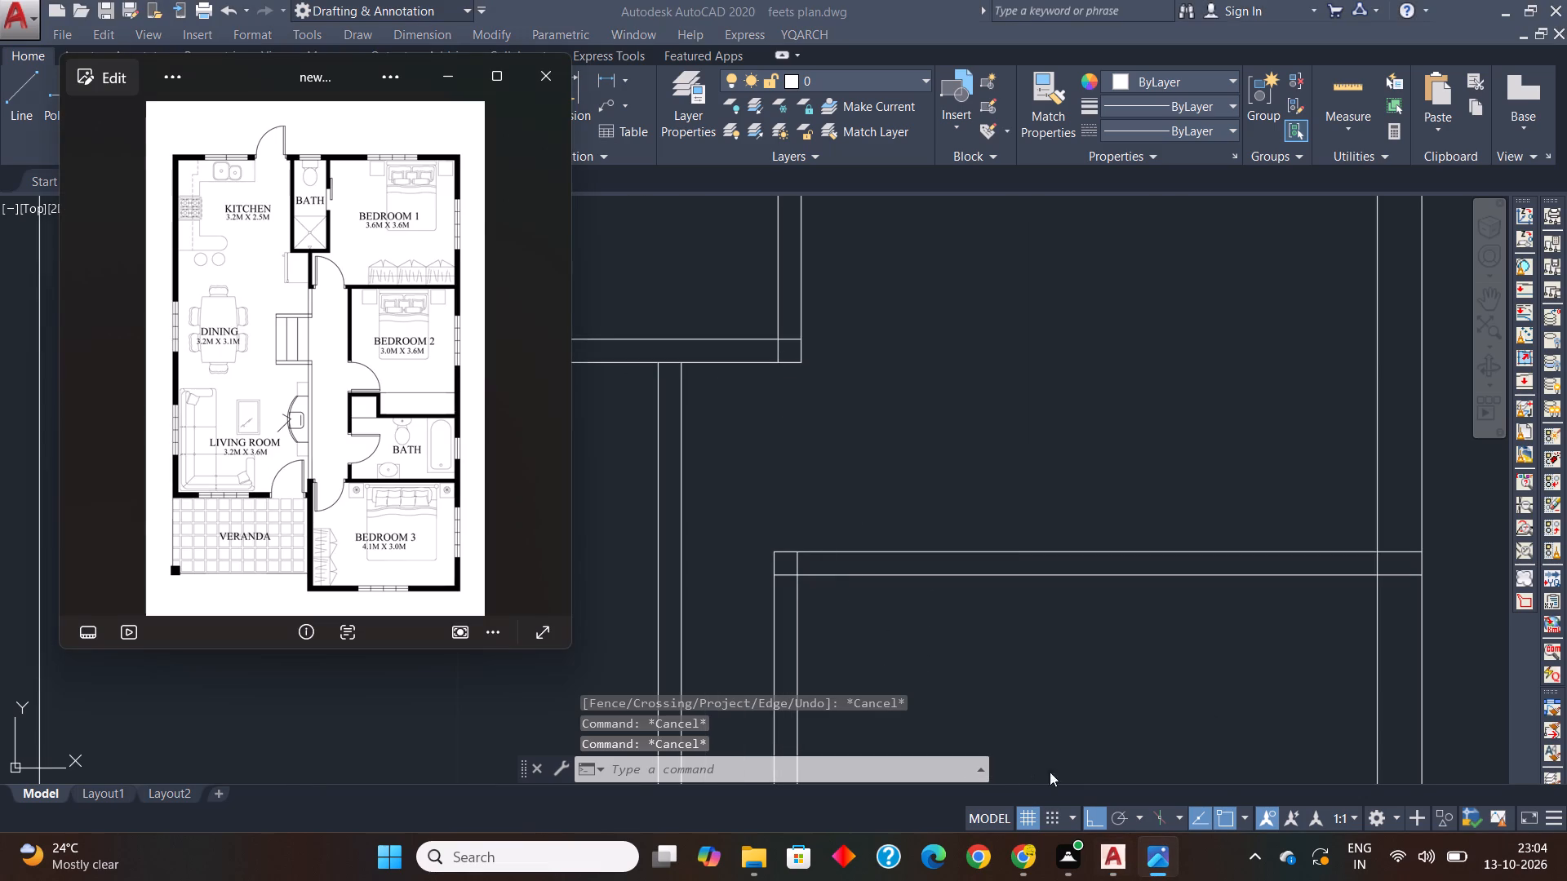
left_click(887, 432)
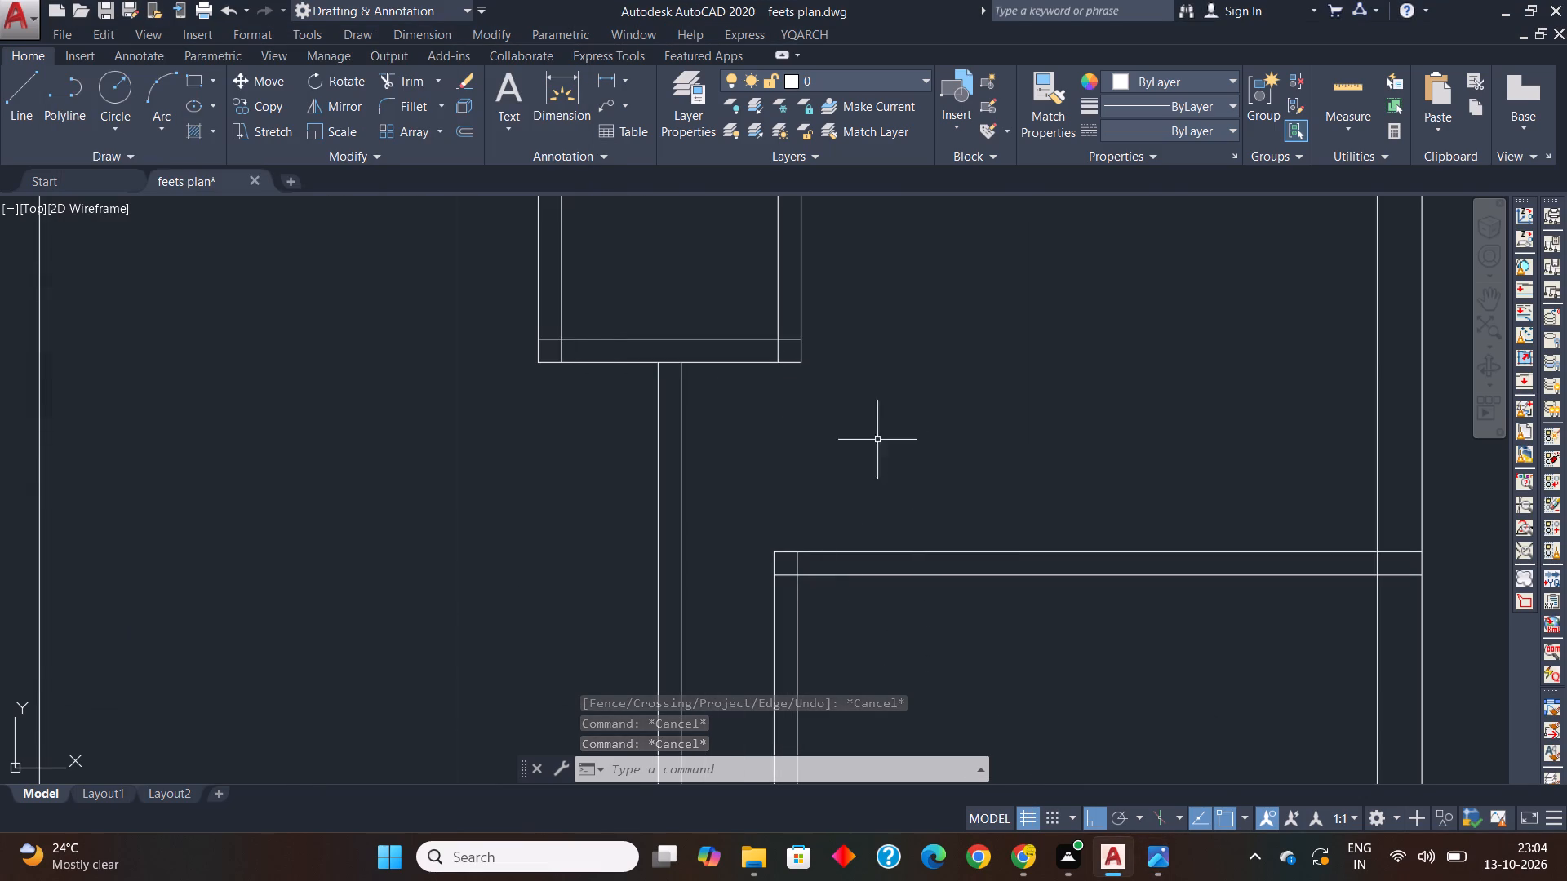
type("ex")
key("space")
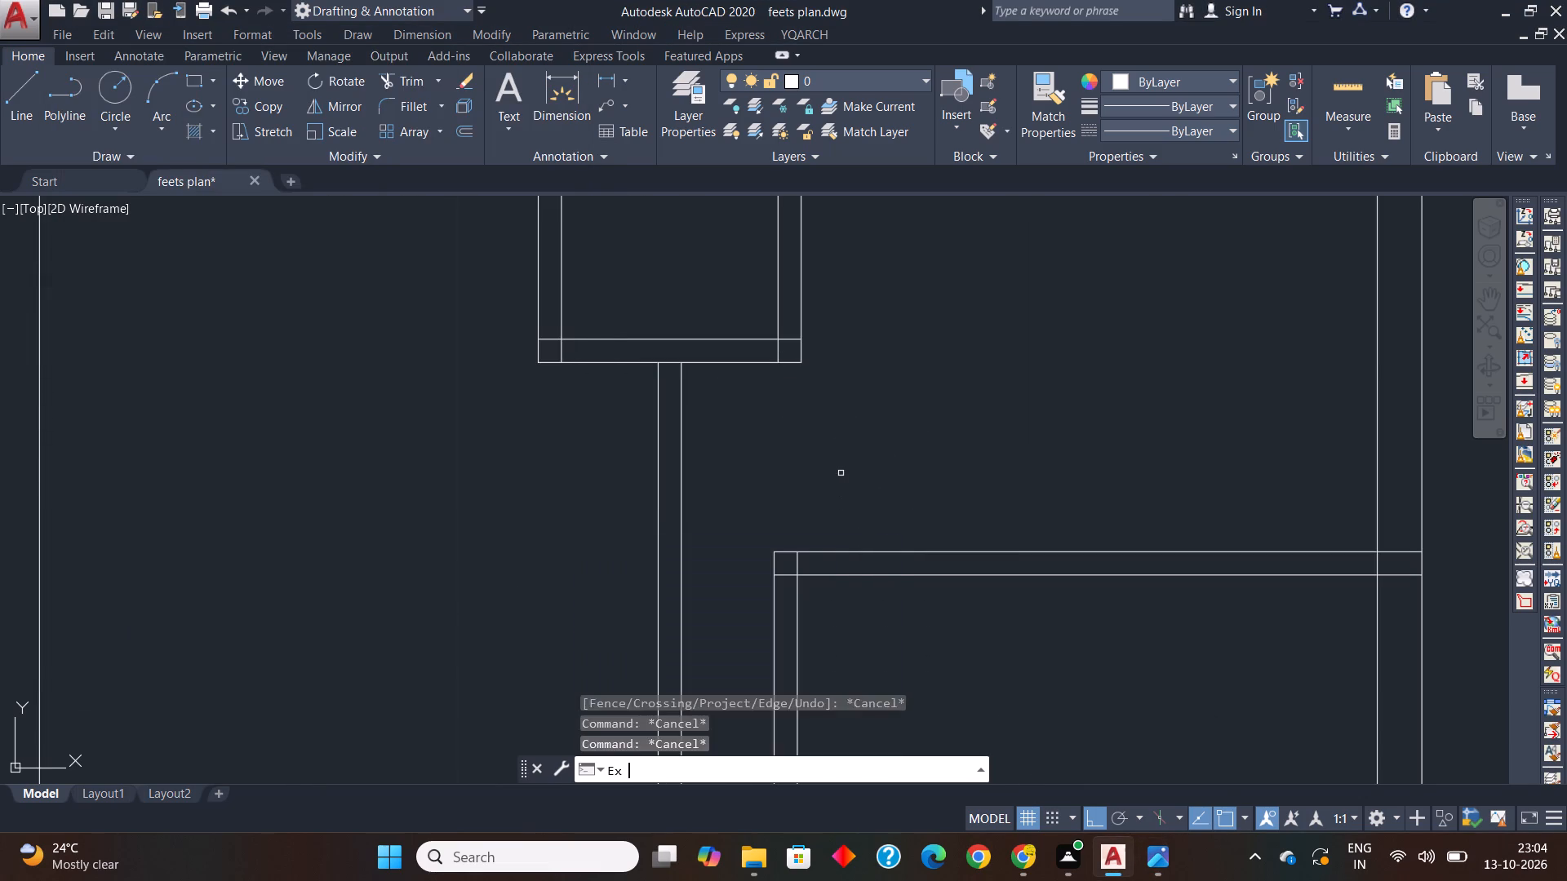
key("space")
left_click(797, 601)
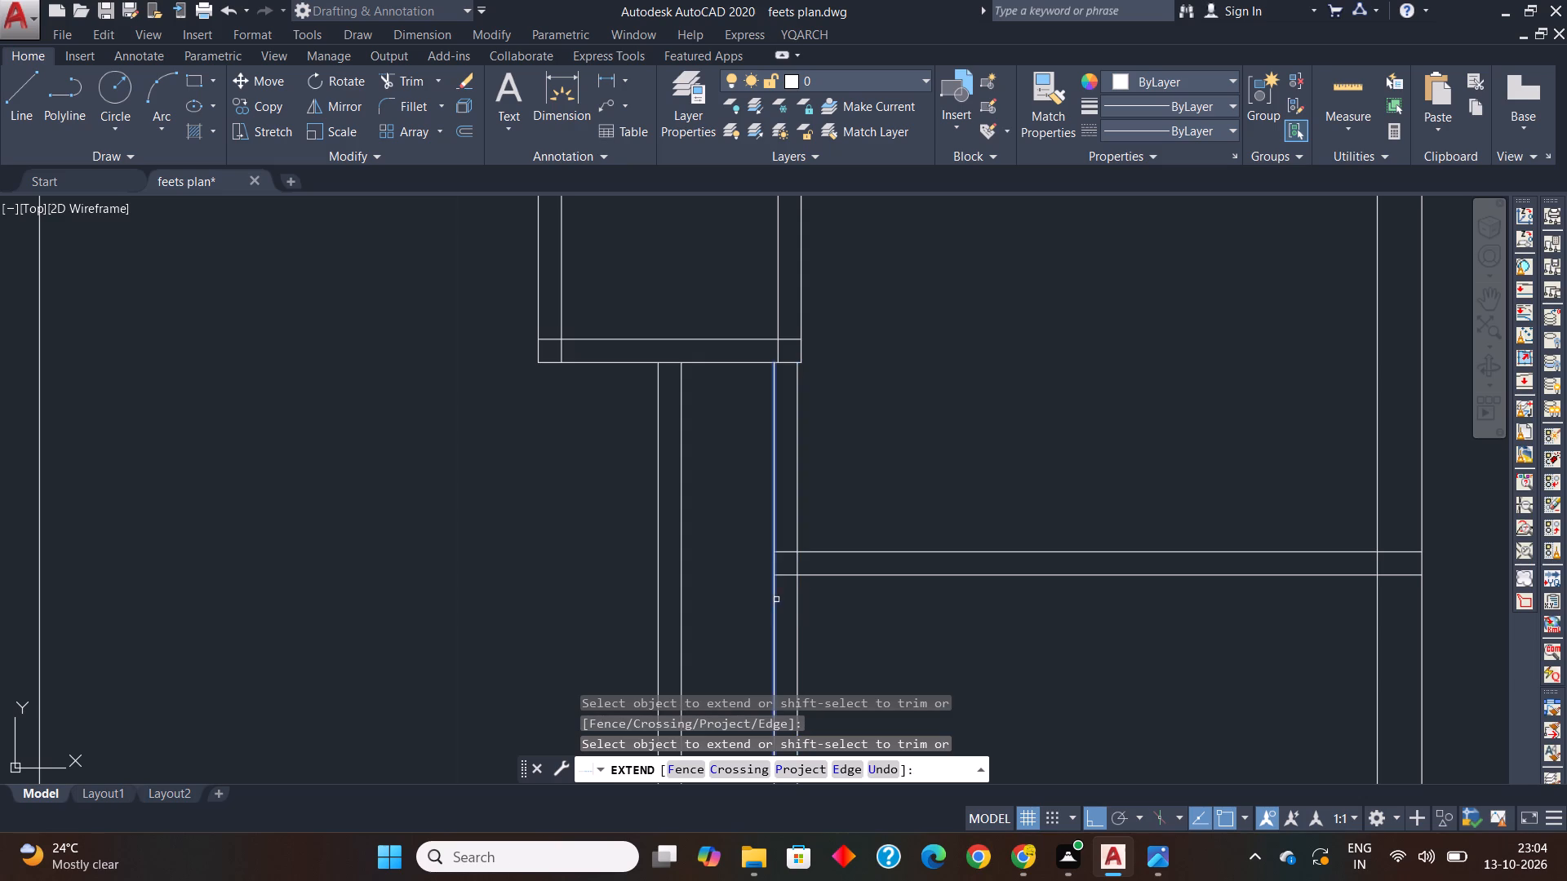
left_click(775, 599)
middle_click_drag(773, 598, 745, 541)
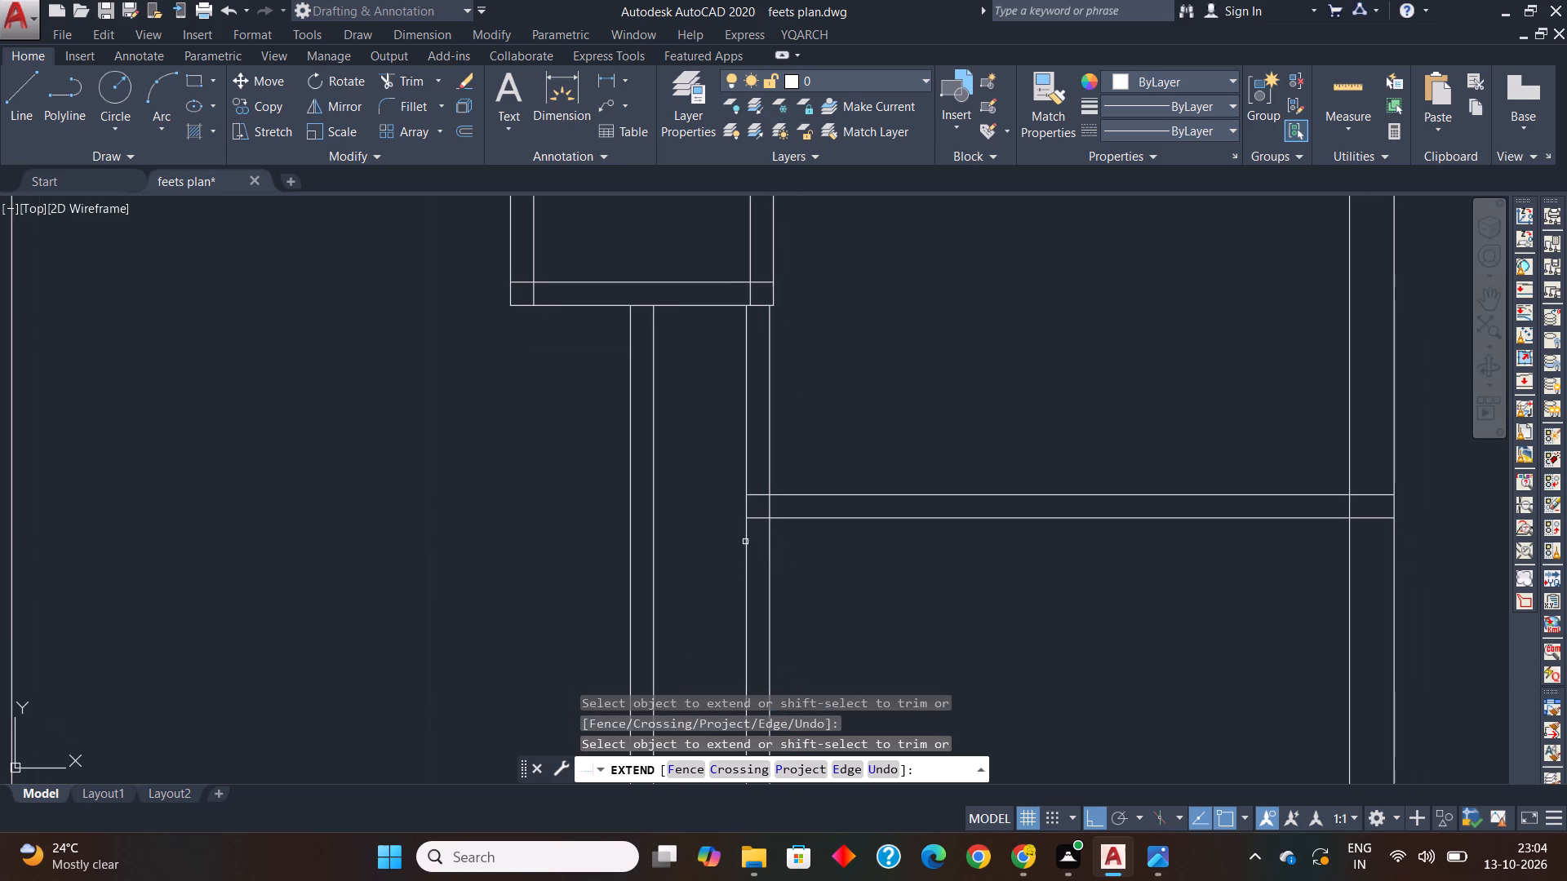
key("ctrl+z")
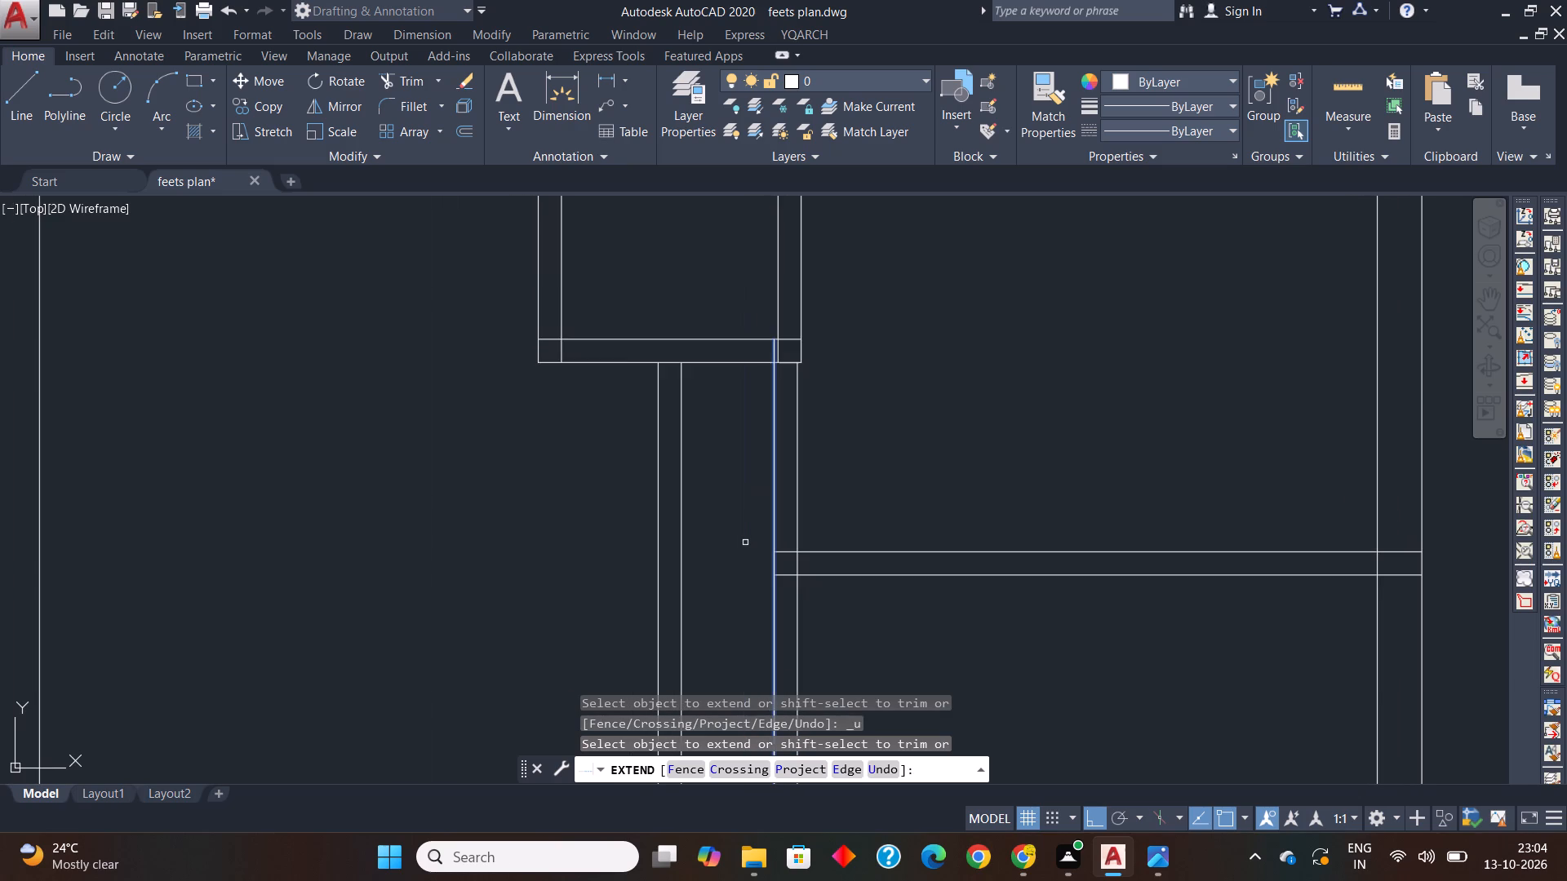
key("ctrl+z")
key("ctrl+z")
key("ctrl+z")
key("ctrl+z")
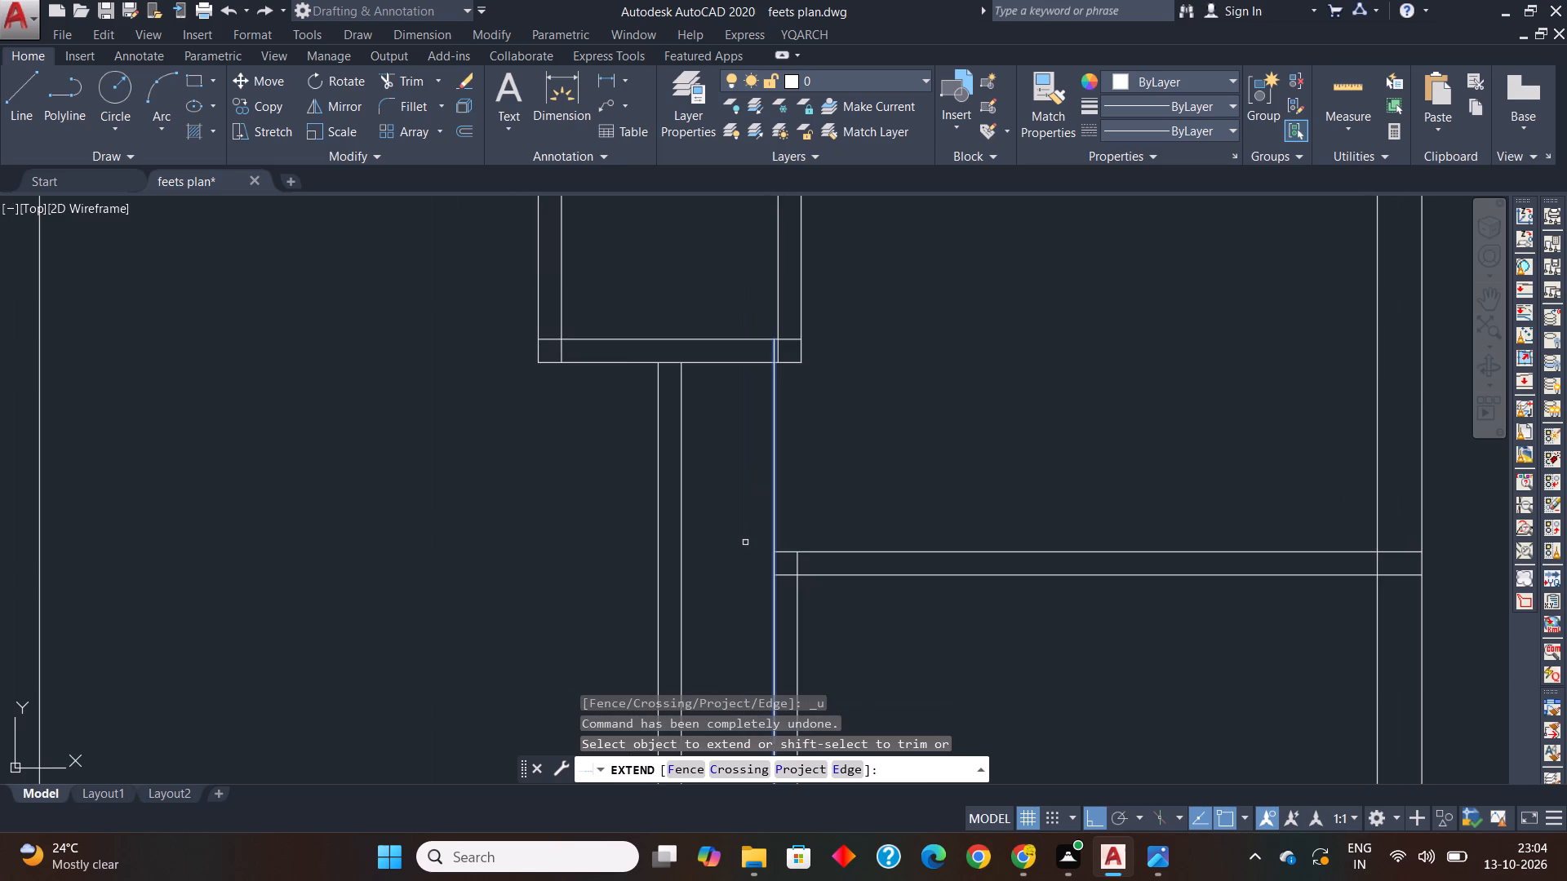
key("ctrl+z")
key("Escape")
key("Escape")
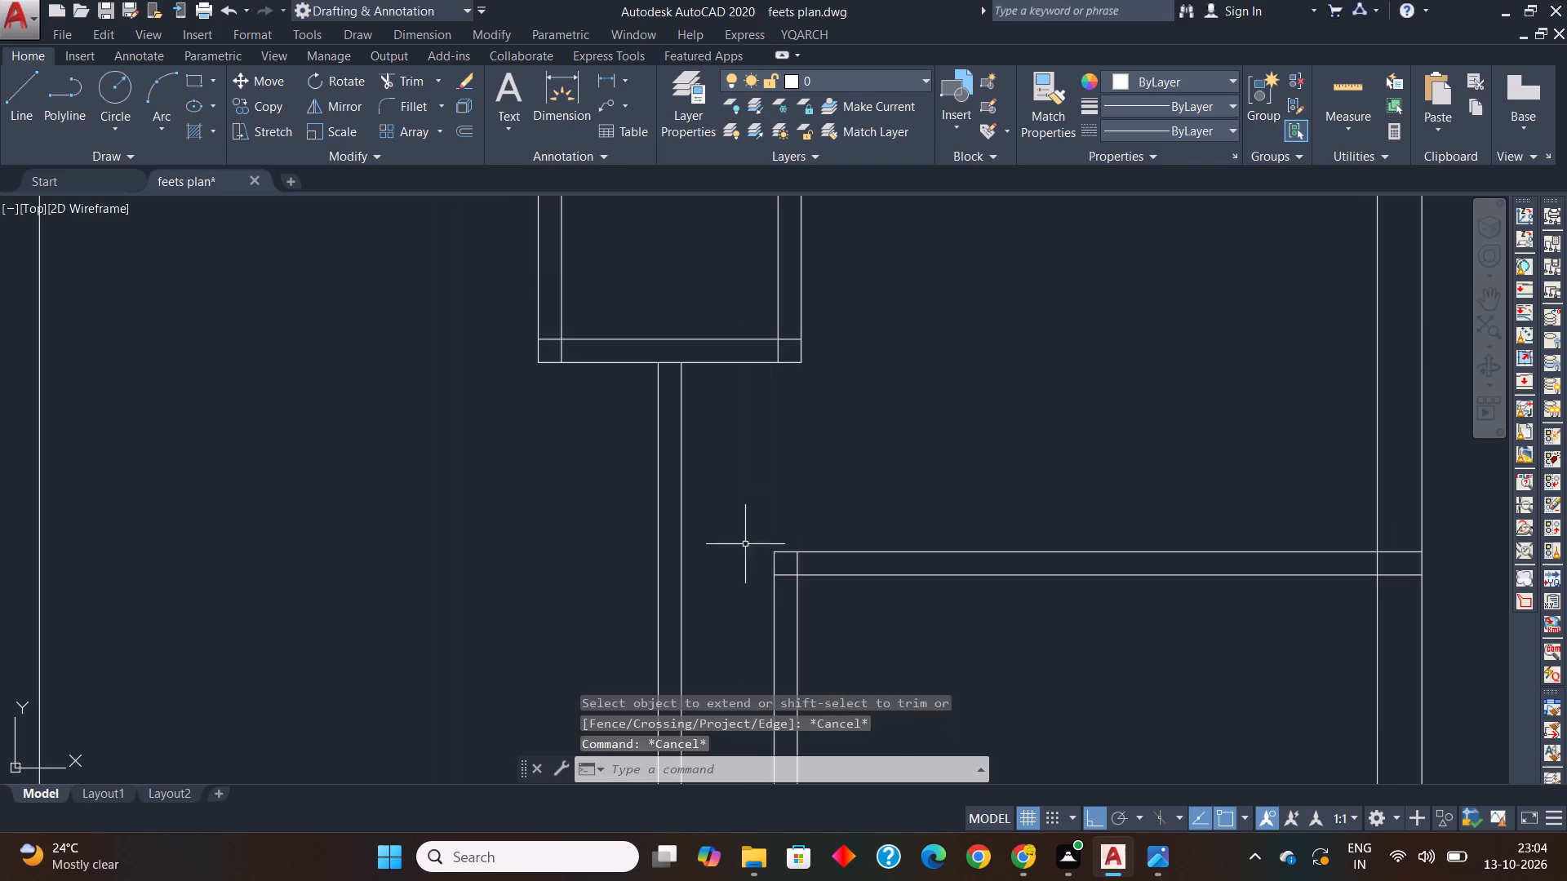
Extend both lines of the wall between Bedrooms 1 and 2 across the corridor to the living-side corridor wall.
middle_click_drag(778, 572, 738, 536)
key("e")
type("x")
key("space")
key("space")
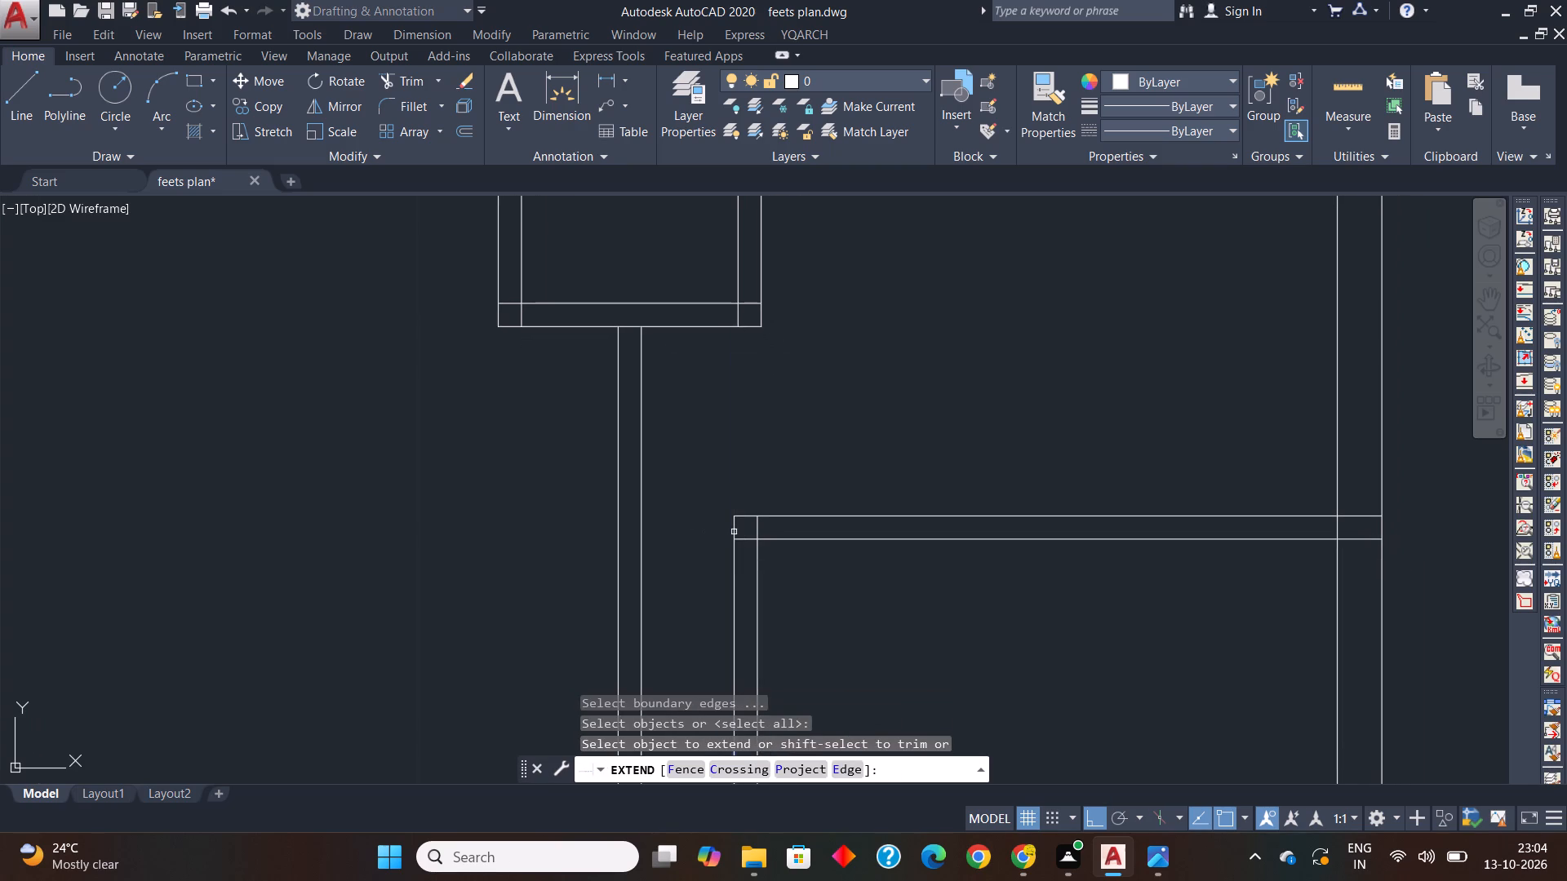
left_click(793, 516)
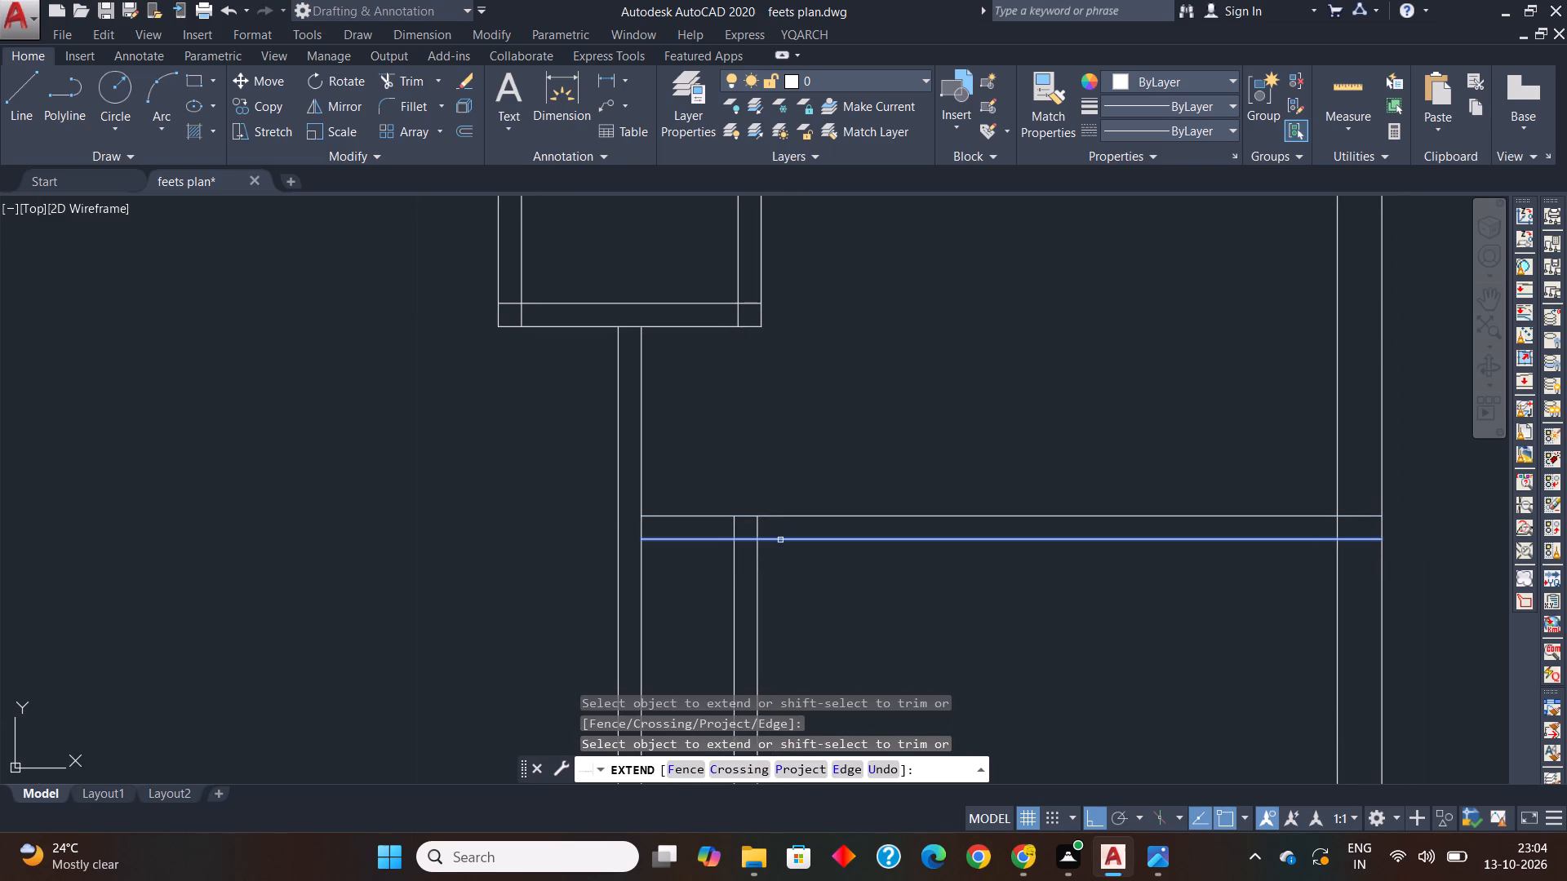
left_click(779, 542)
key("Escape")
key("Escape")
key("Escape")
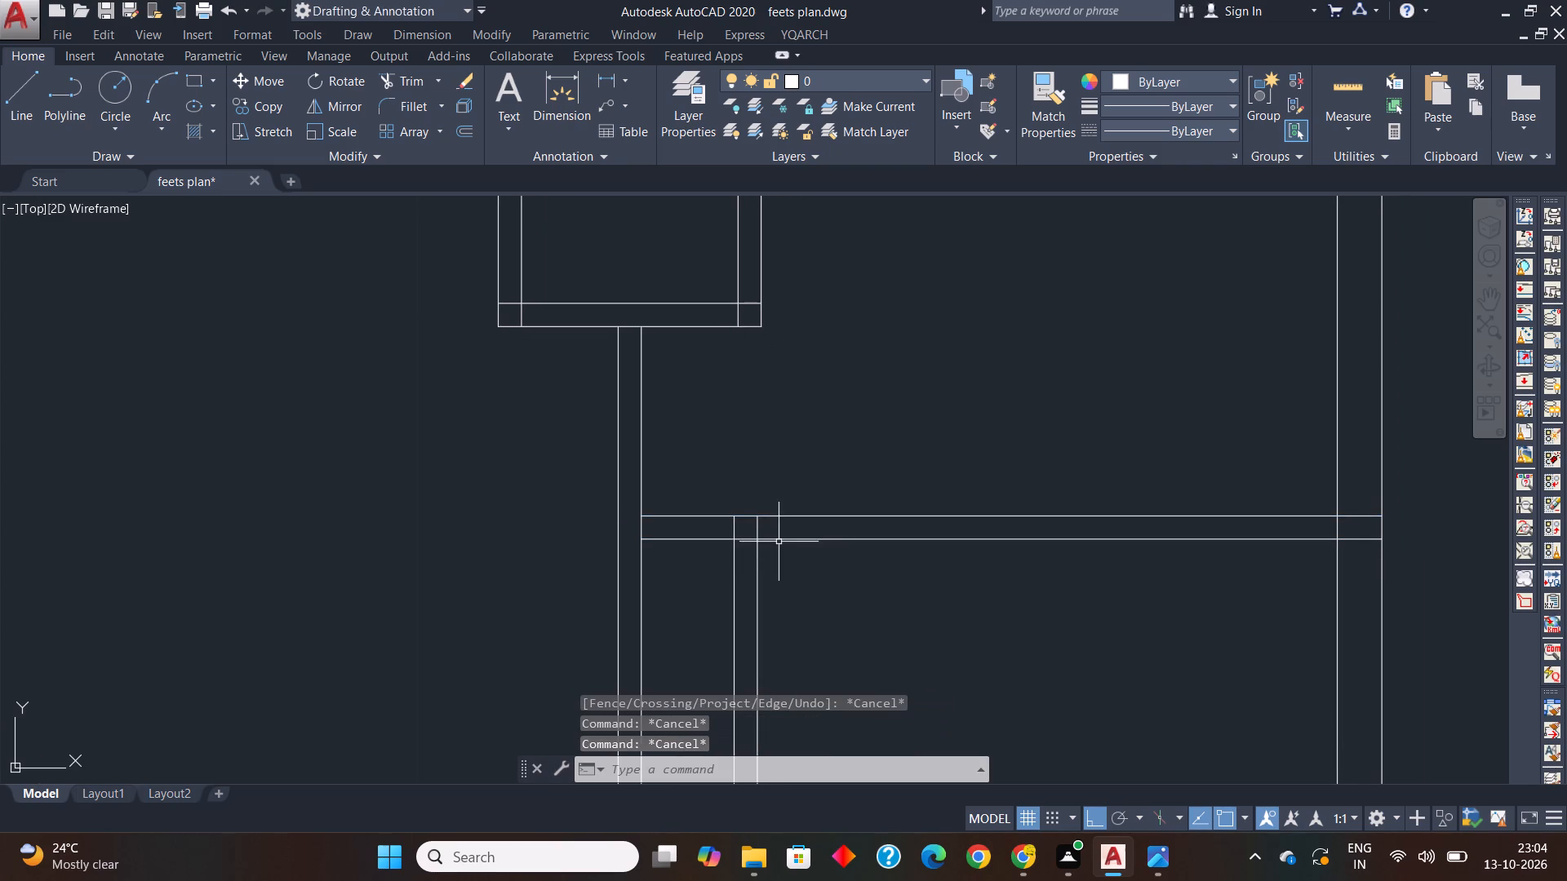
key("Escape")
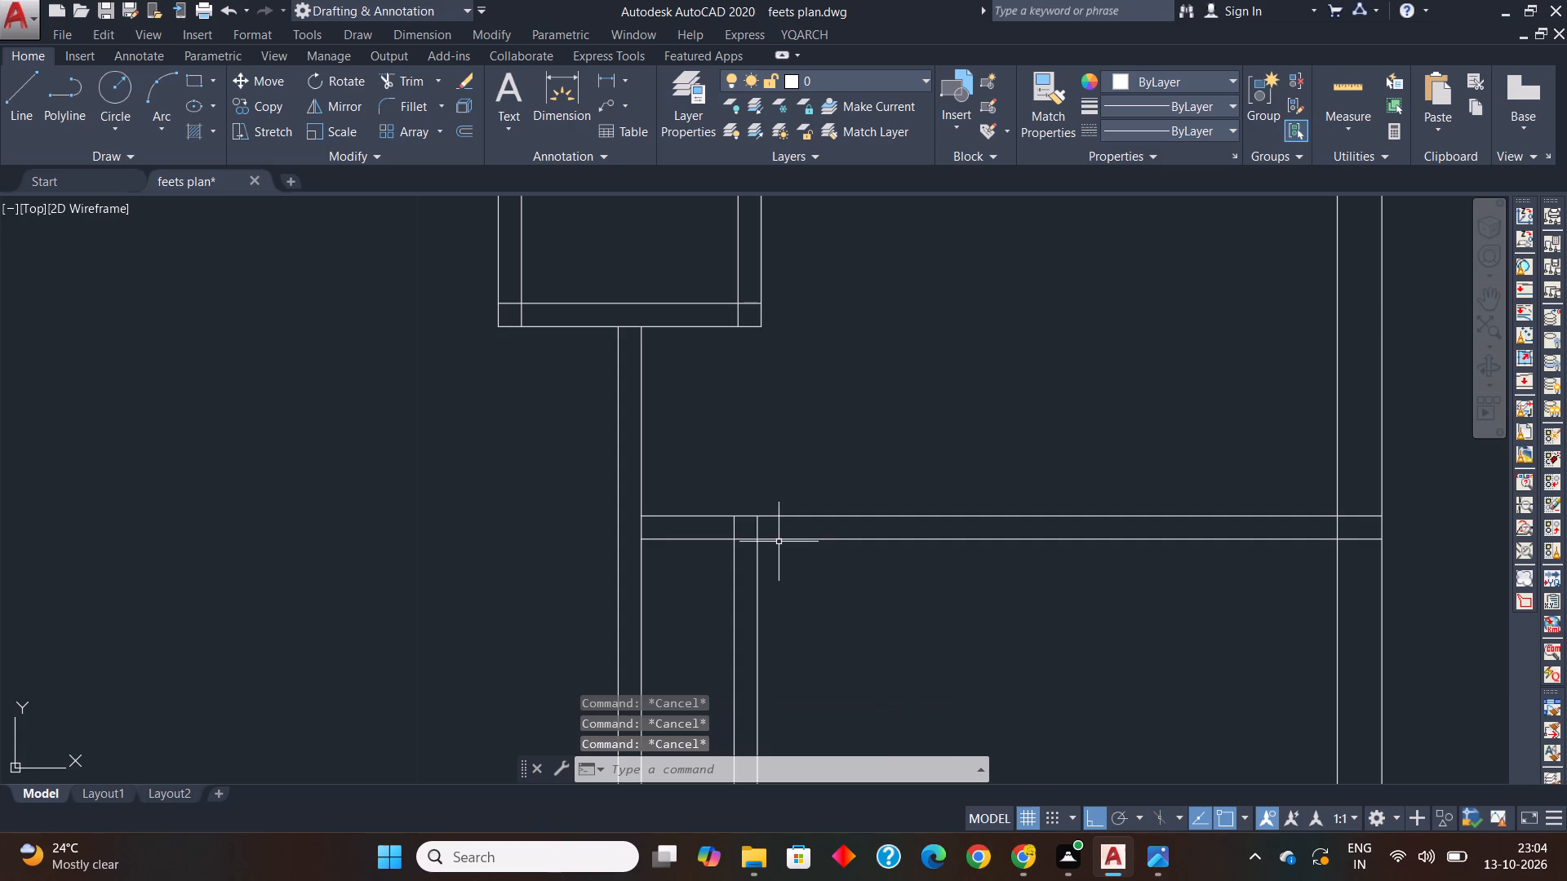
Insert the Door - Imperial block from the Architectural tool palette in the open dining area beside the corridor wall.
key("ctrl+3")
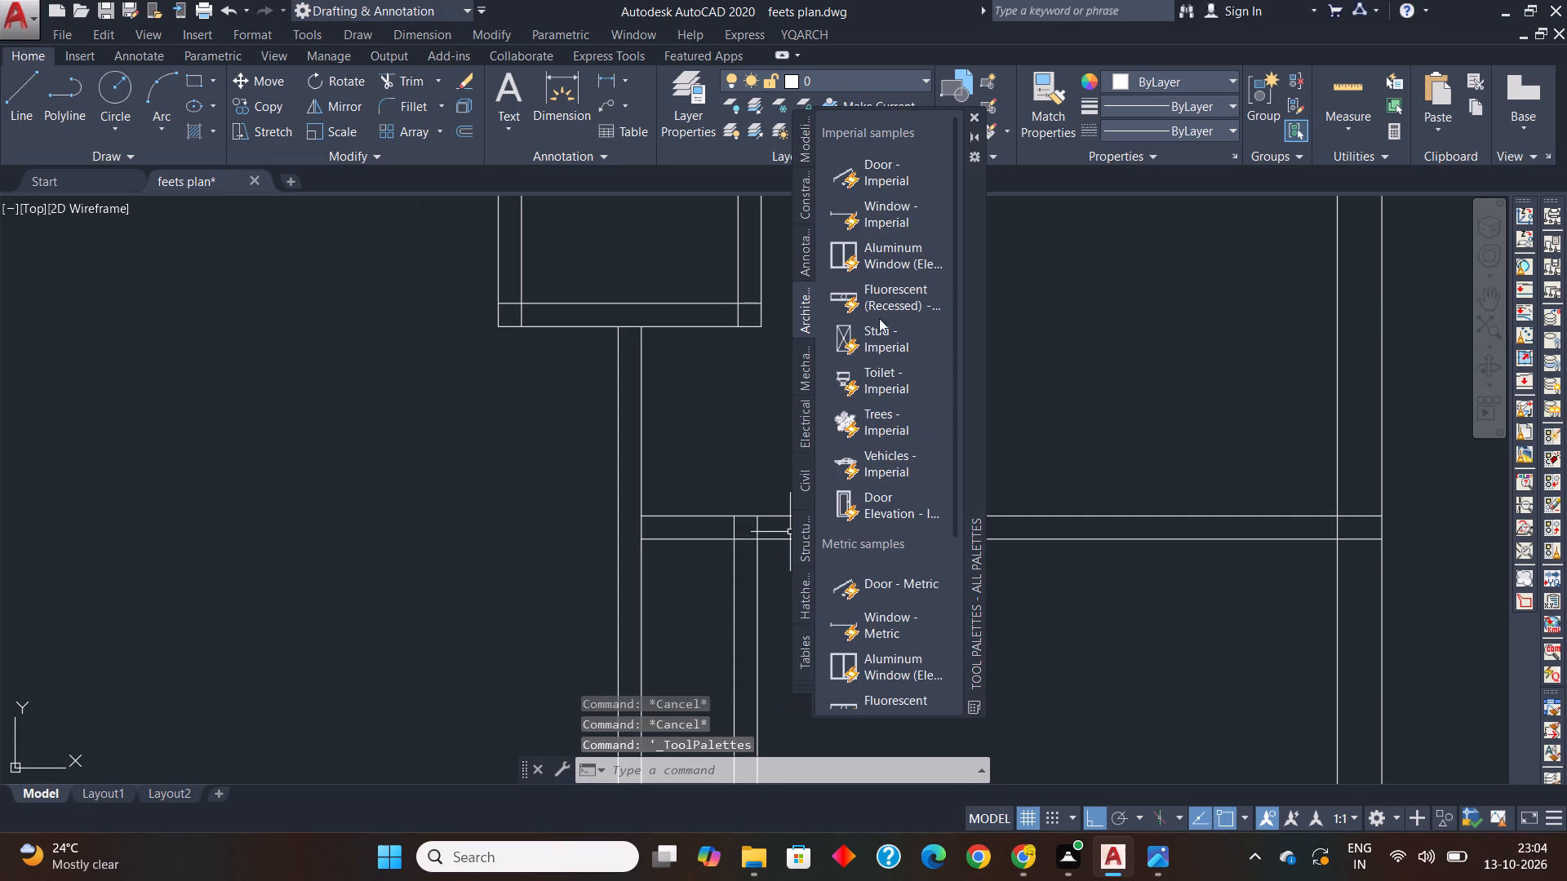
left_click_drag(881, 169, 473, 527)
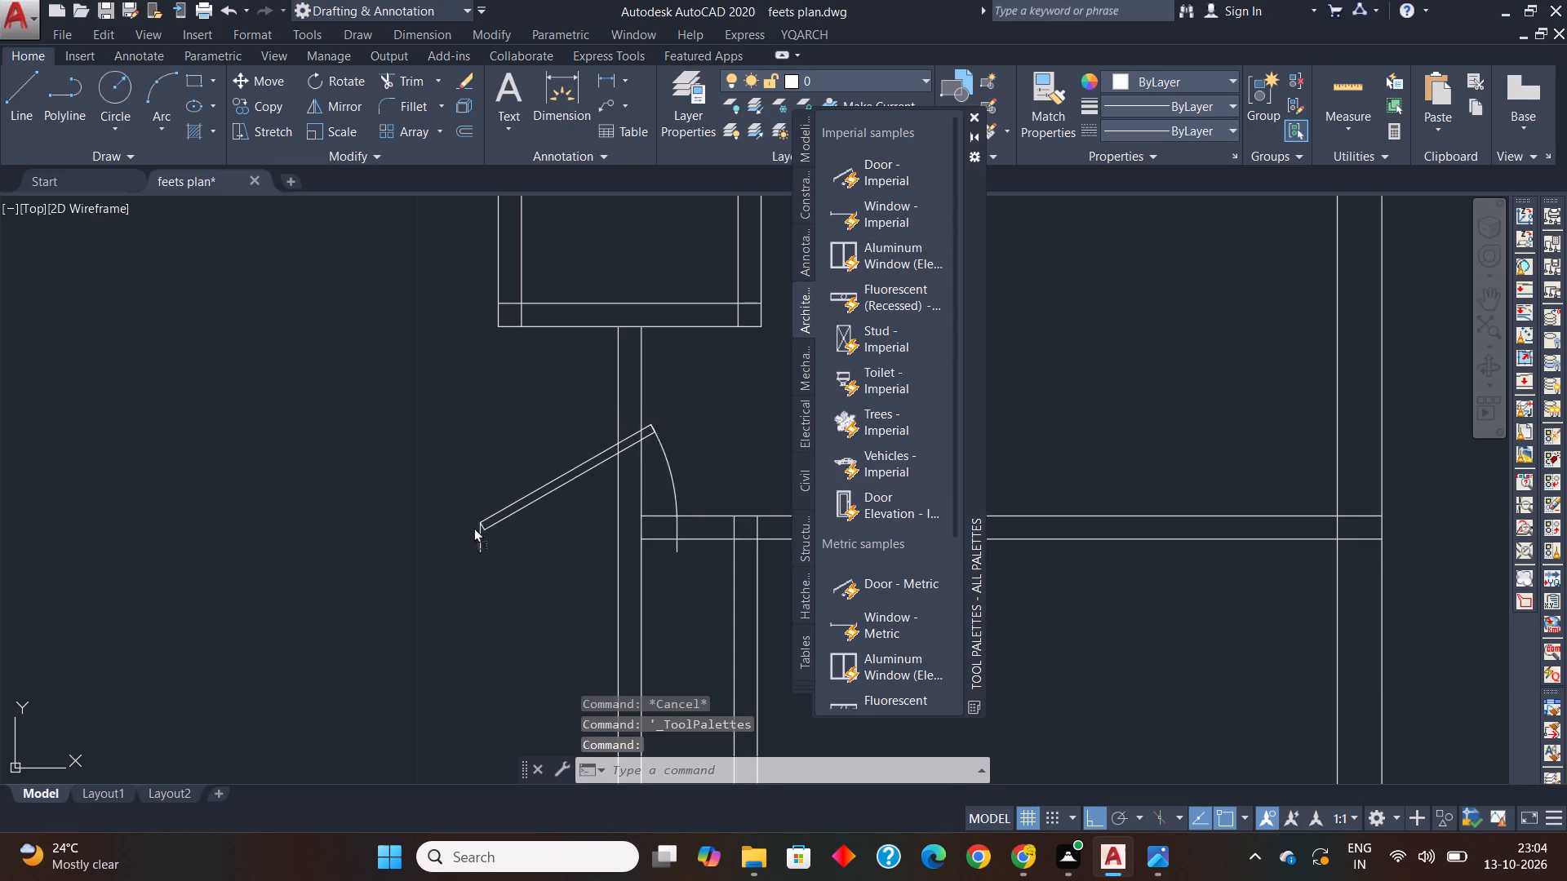
left_click_drag(473, 527, 415, 548)
Set the inserted door to Open 90º, stretch it to a narrower width, and close the tool palettes.
left_click(442, 538)
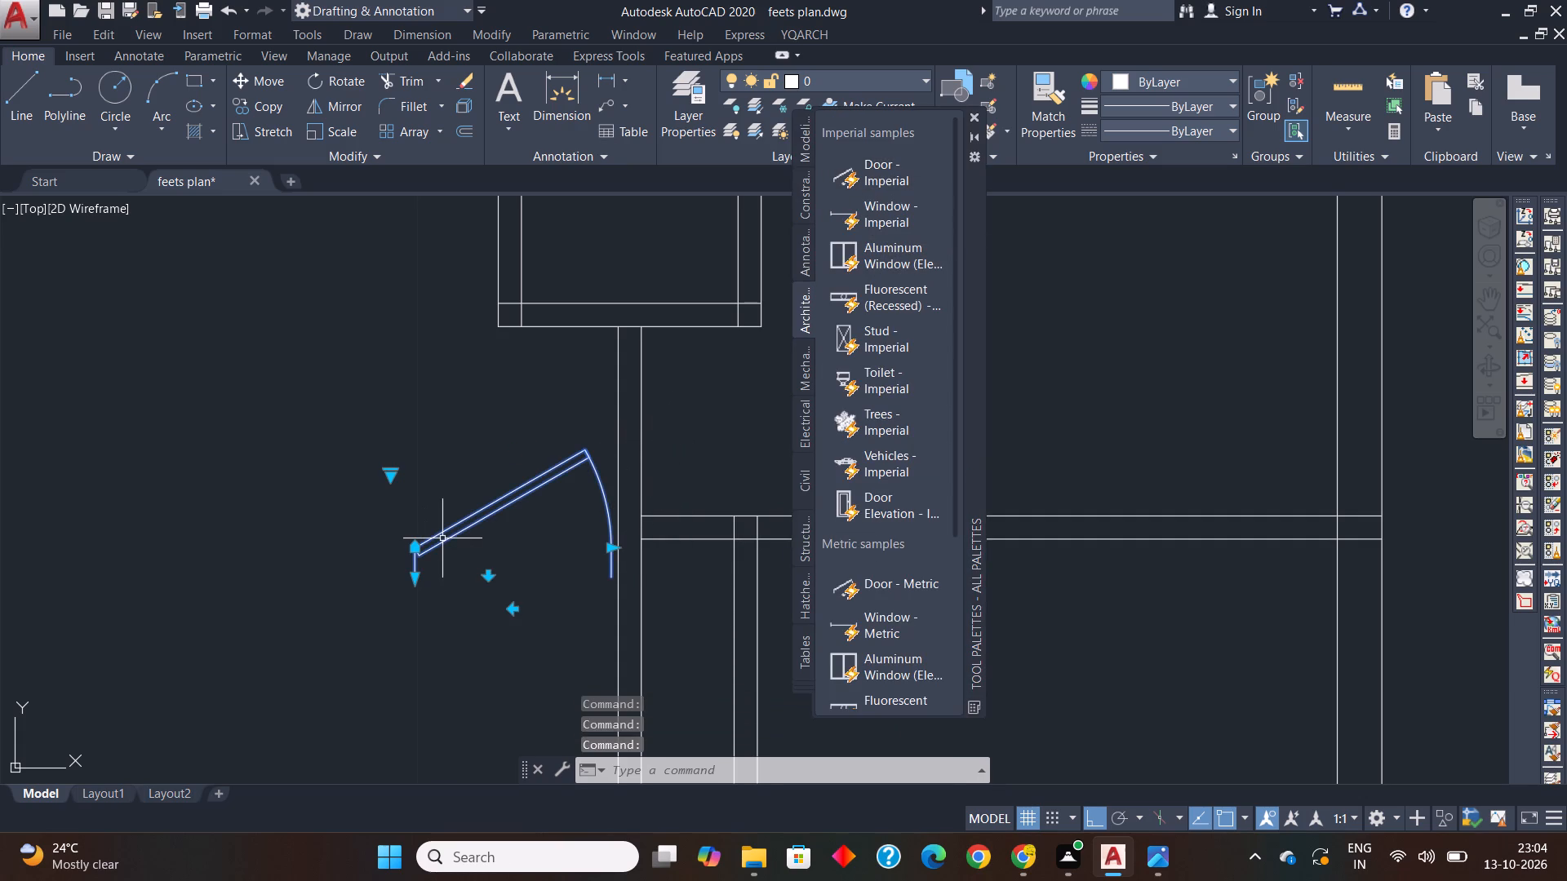
left_click(391, 476)
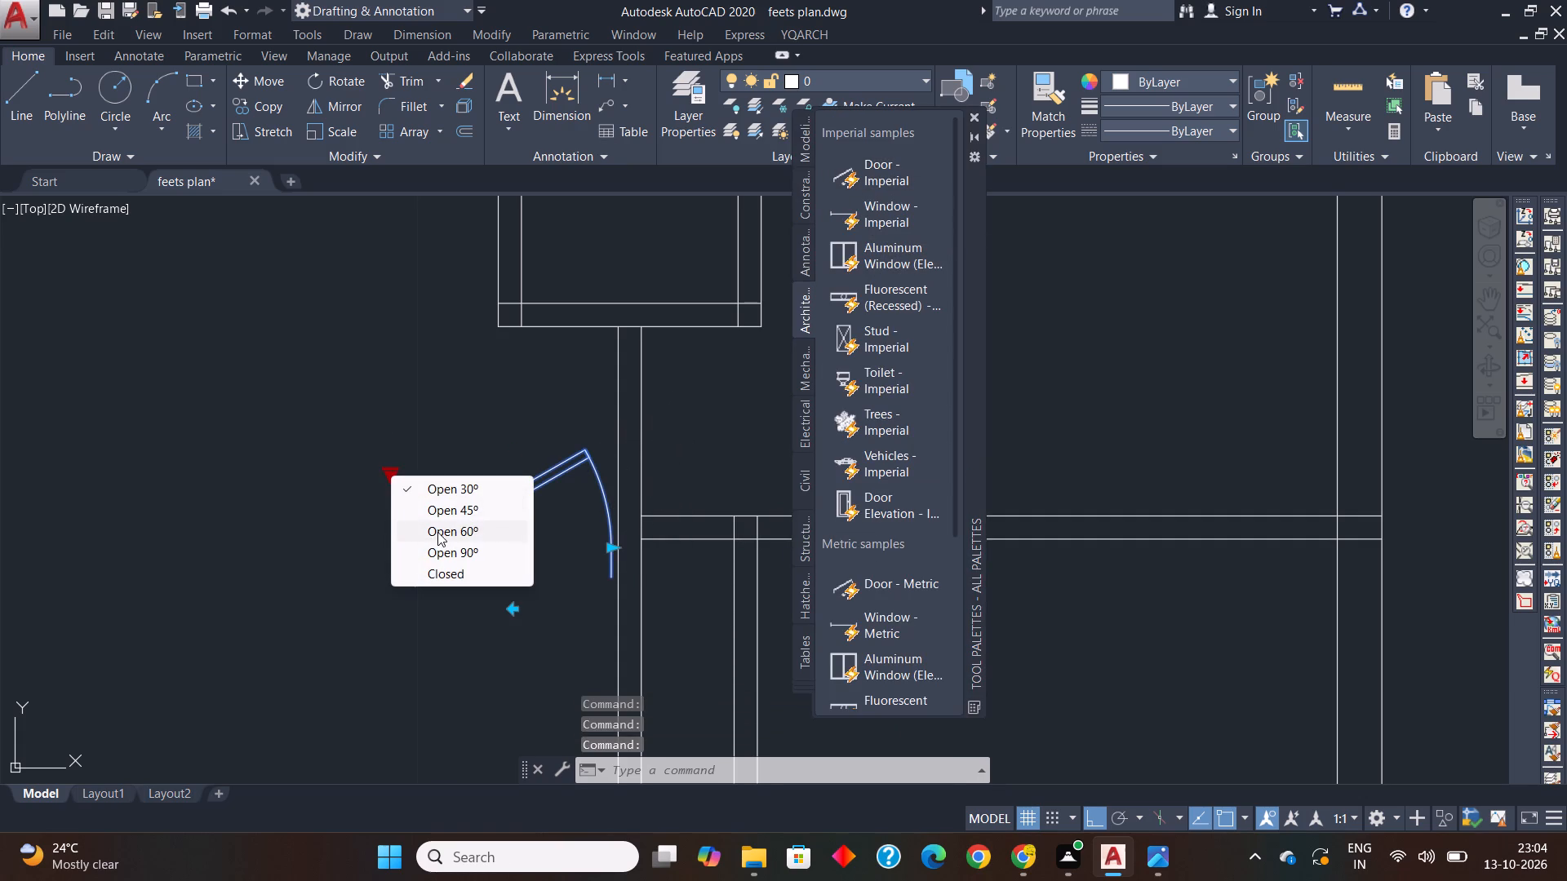
left_click(452, 549)
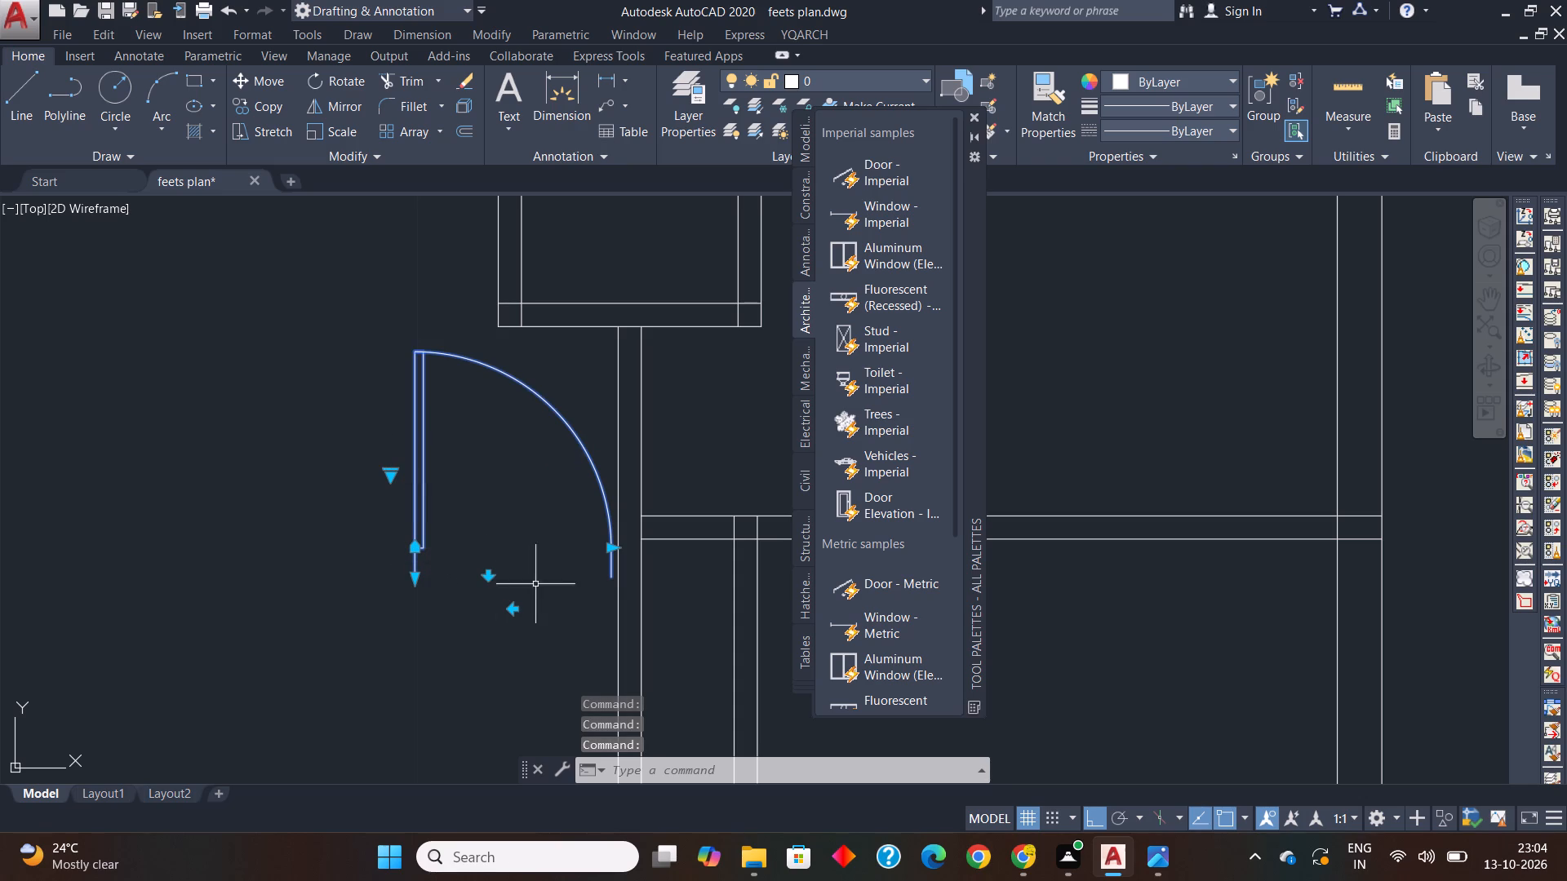
left_click(610, 548)
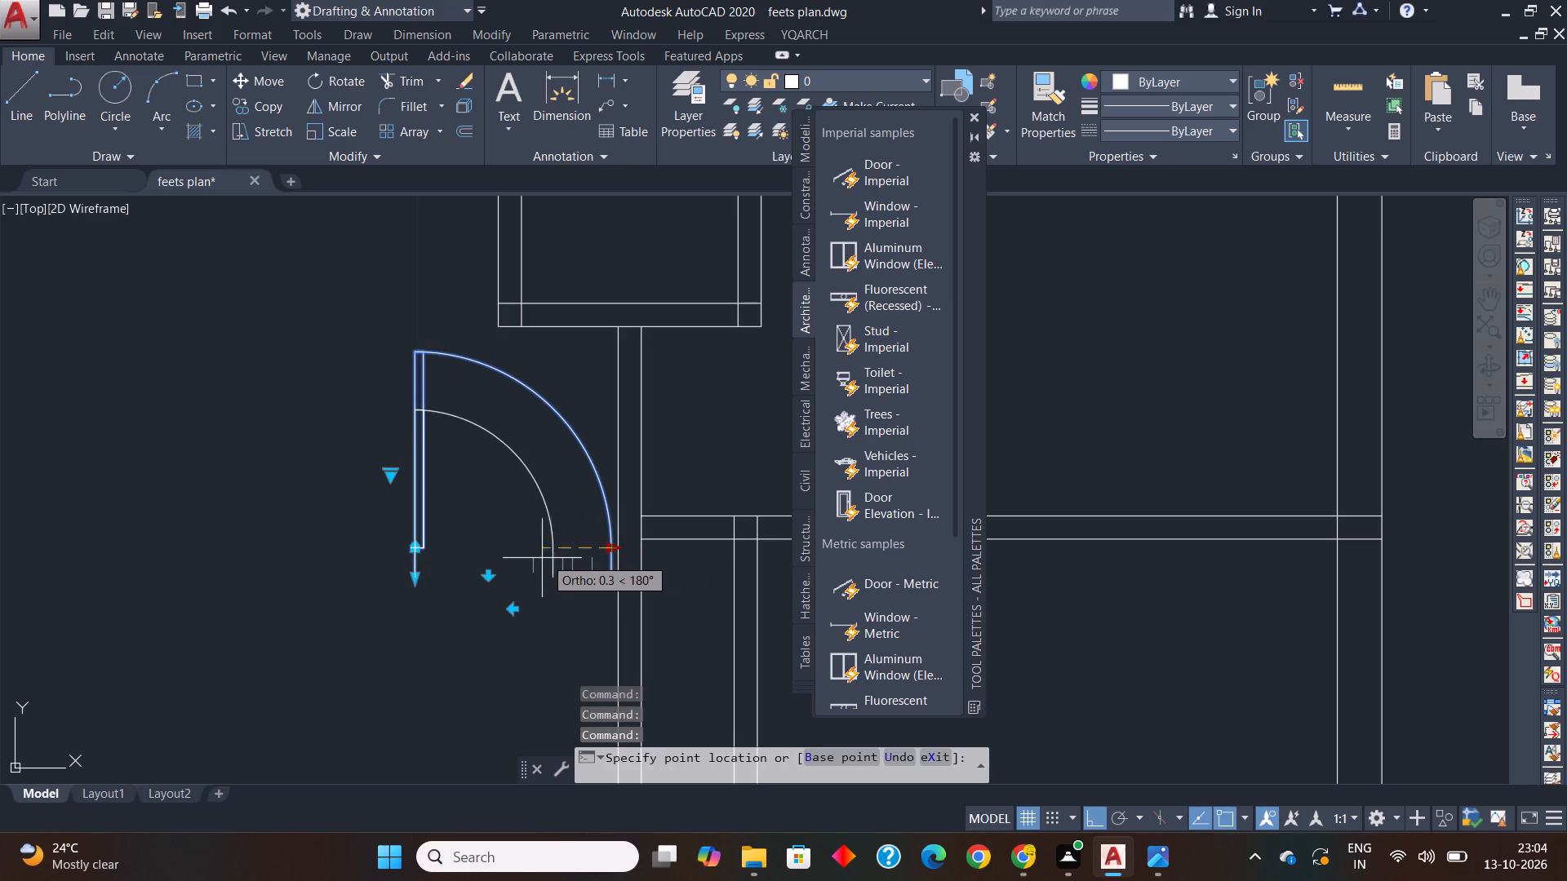
left_click(531, 561)
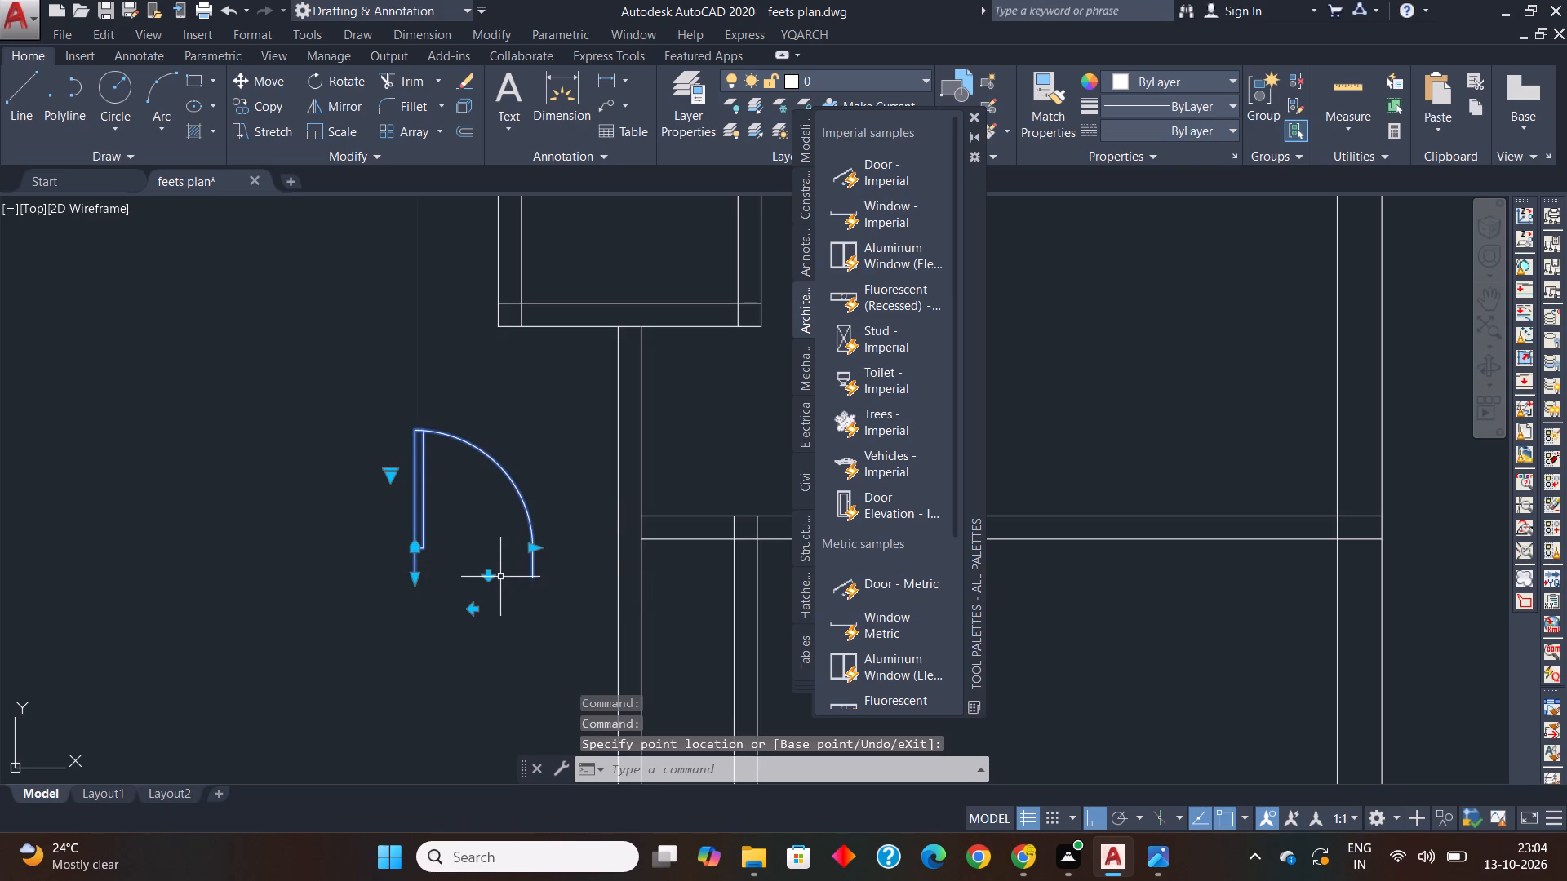
key("Escape")
key("Escape")
key("Escape")
scroll(659, 486, "down", 2)
key("Escape")
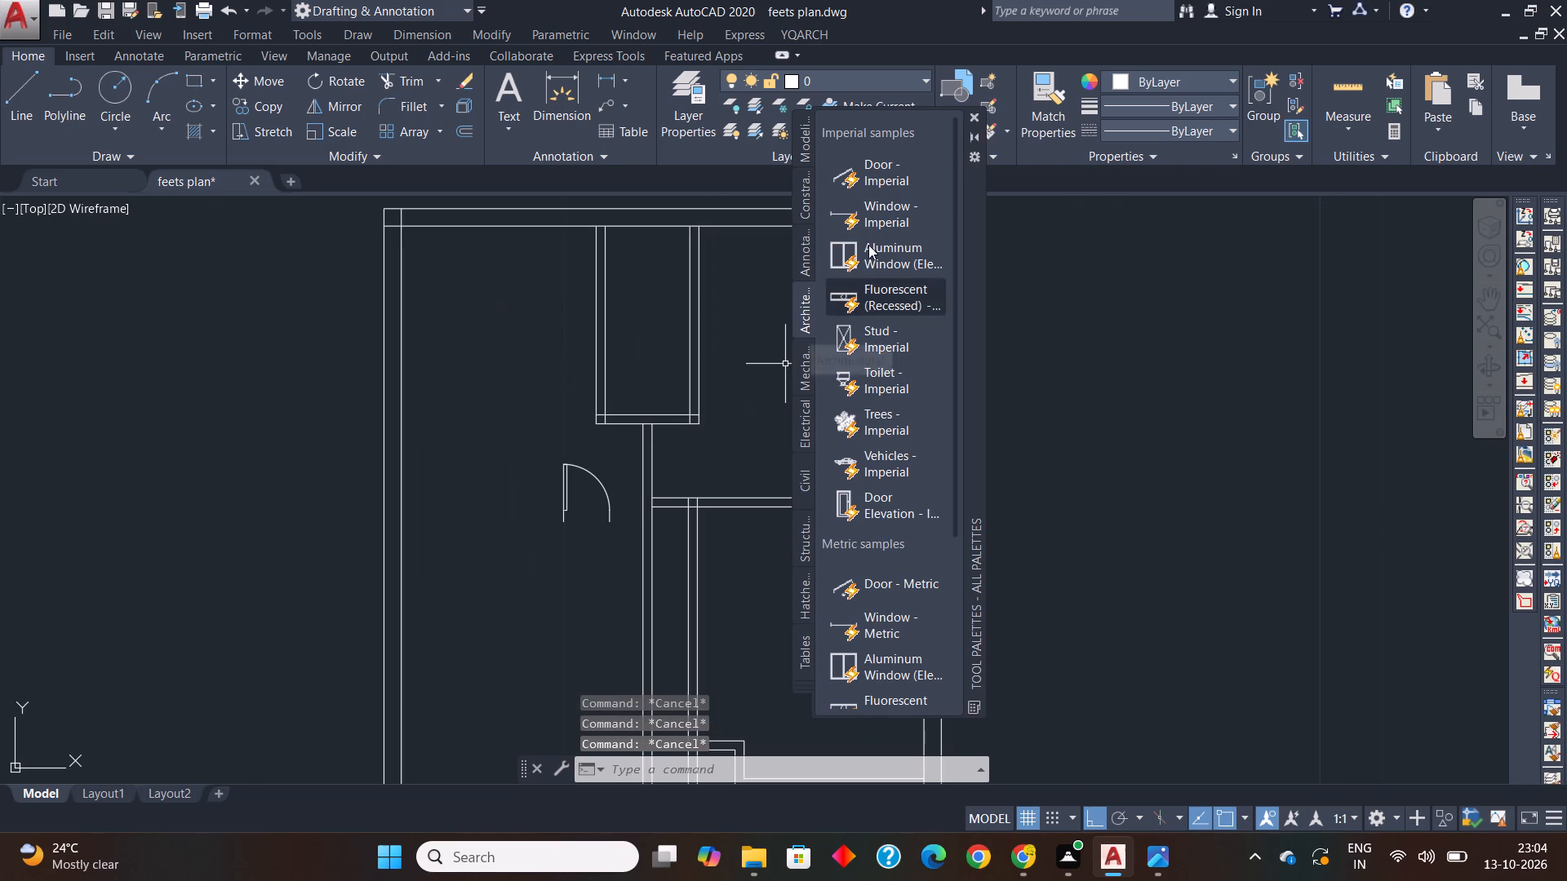
left_click(973, 117)
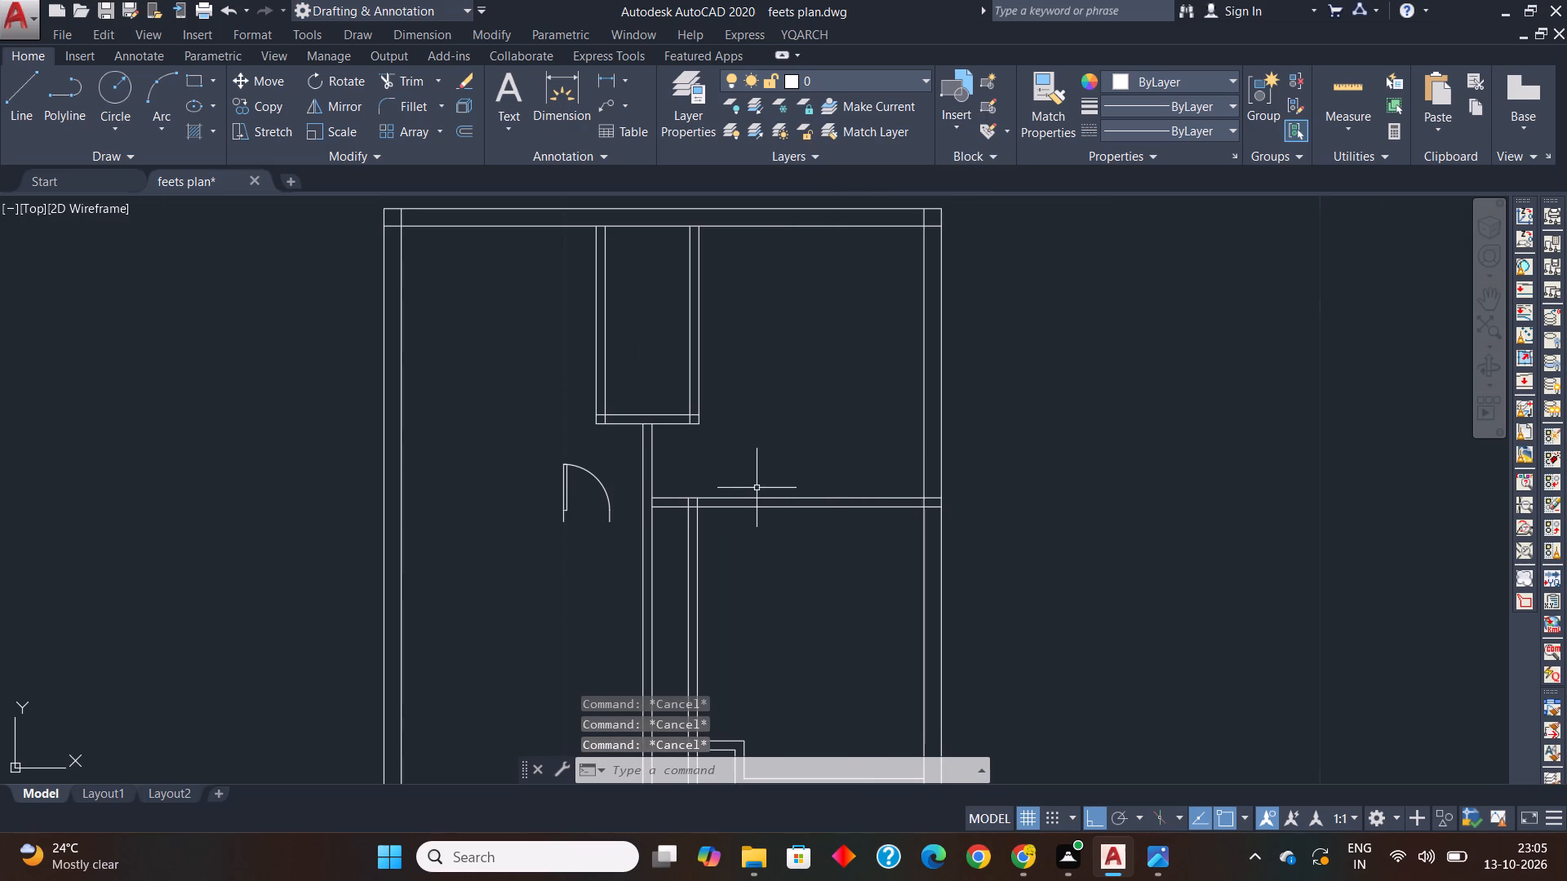
Move the door from the dining area onto the wall between Bedrooms 1 and 2, near its corridor-wall end.
scroll(757, 488, "down", 2)
scroll(761, 524, "up", 3)
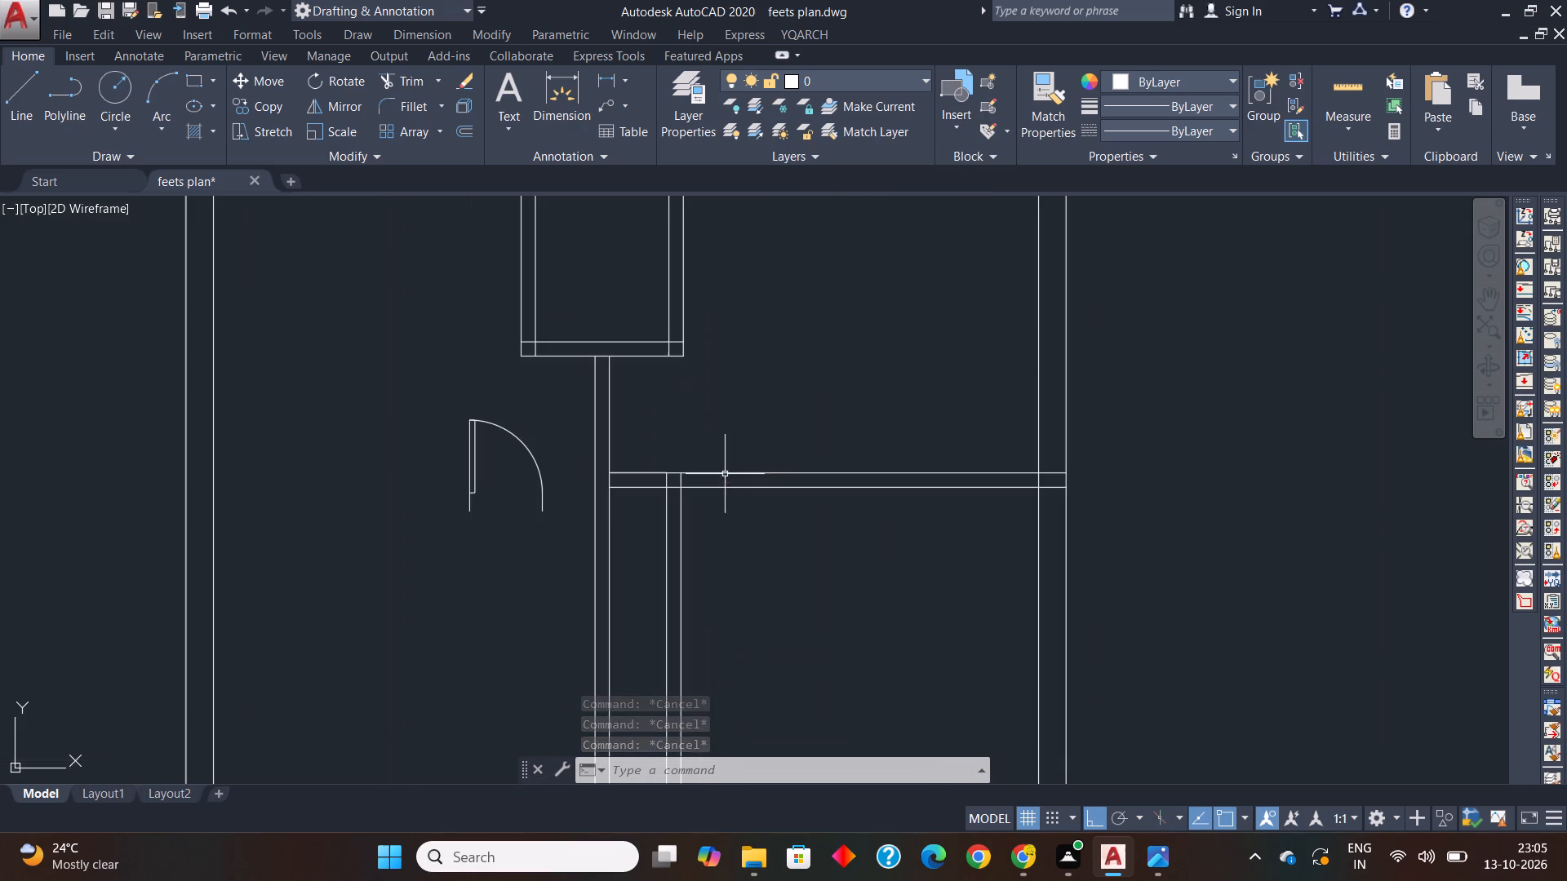
scroll(557, 496, "up", 1)
left_click(533, 402)
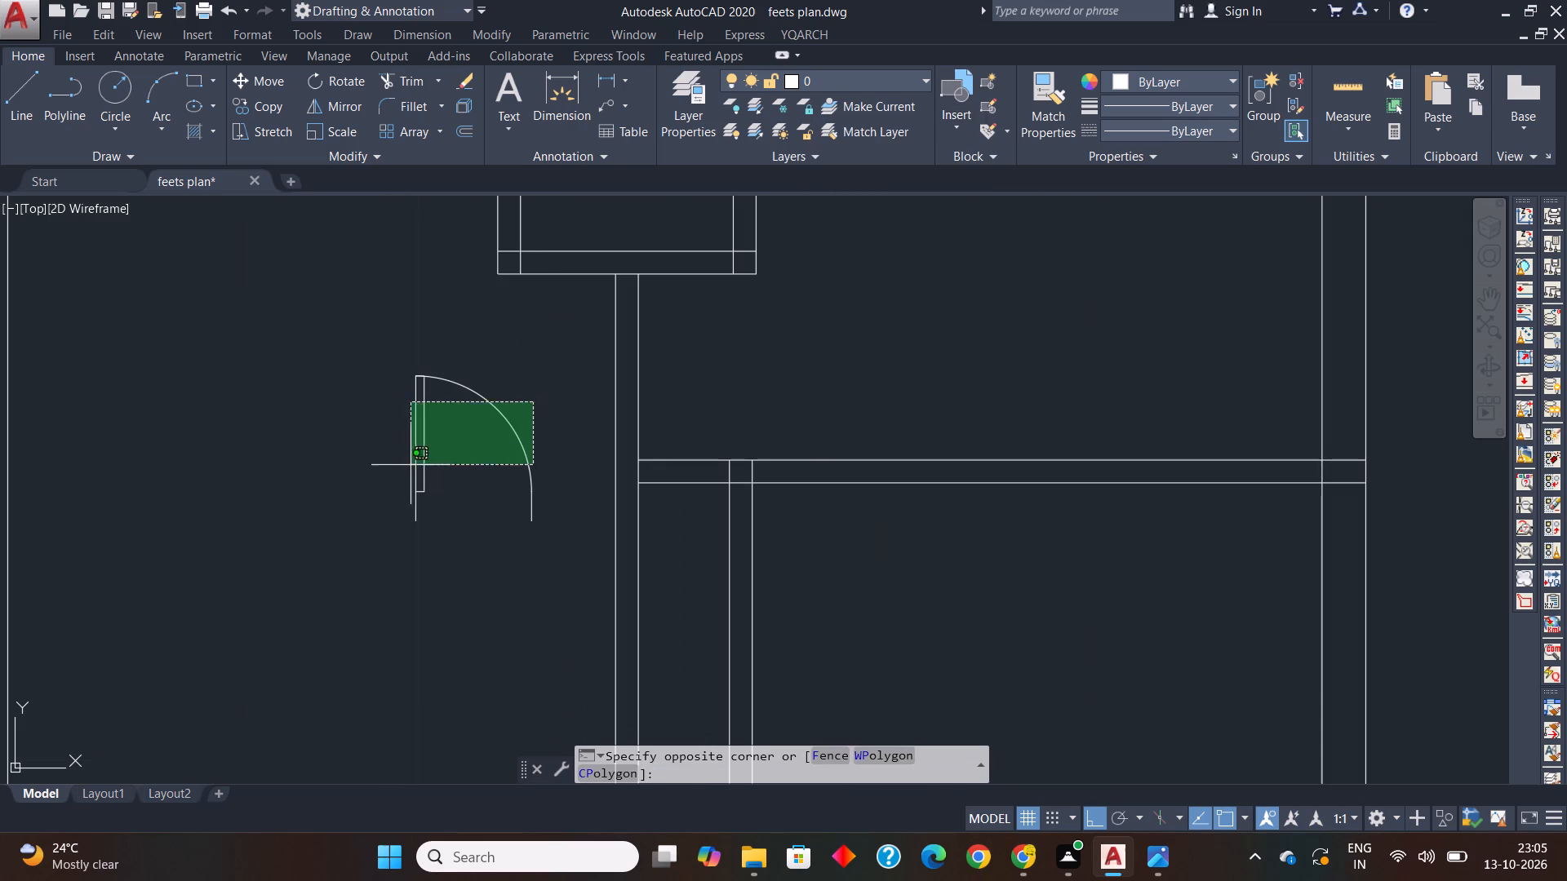
left_click(371, 476)
type("m")
key("space")
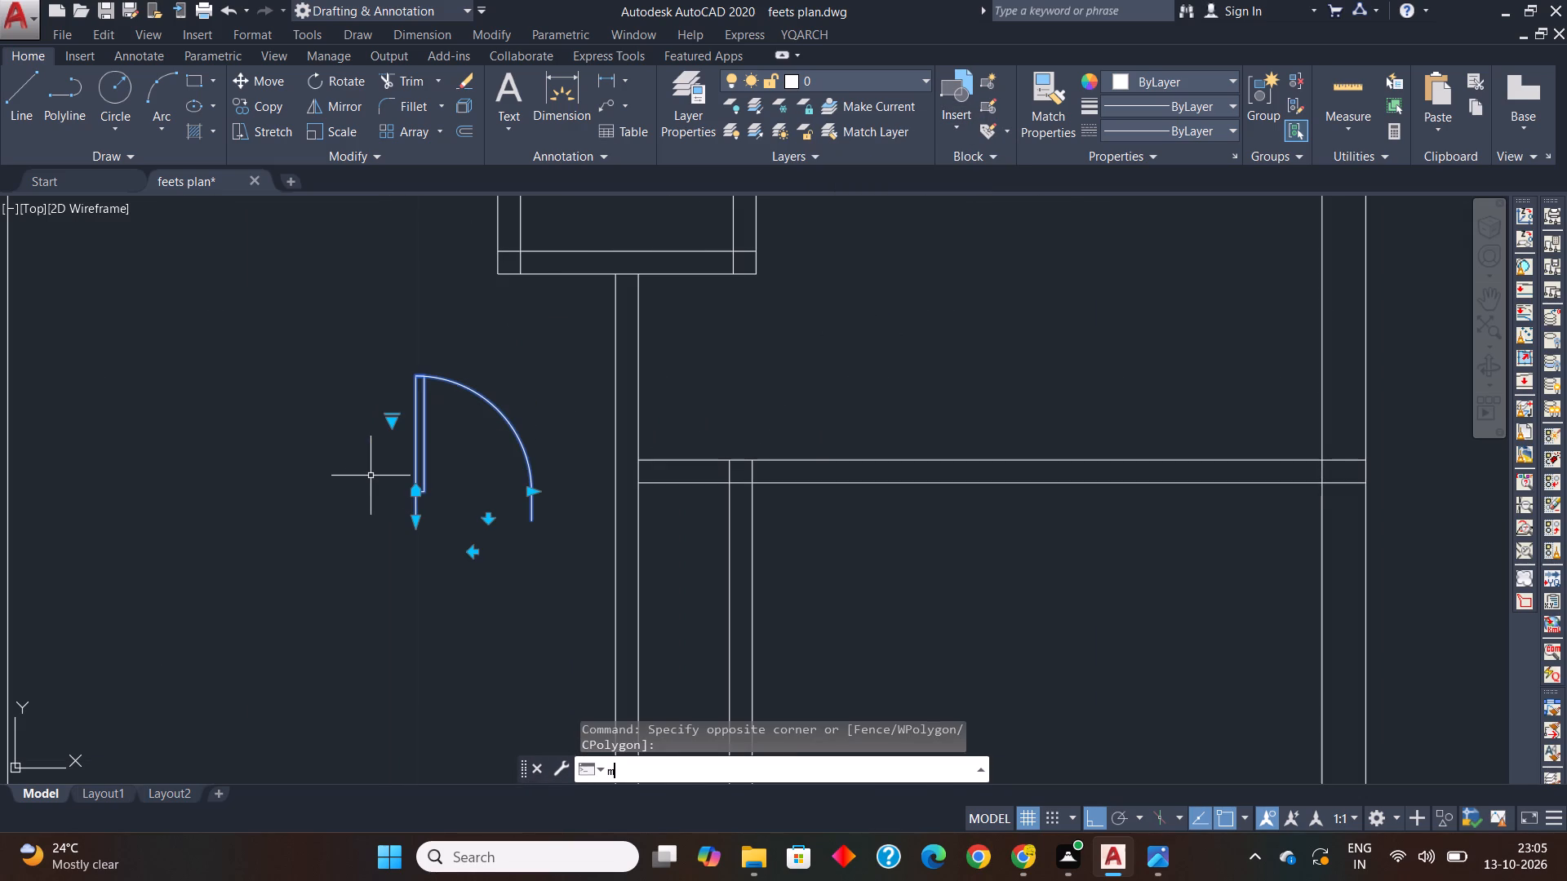
left_click(414, 522)
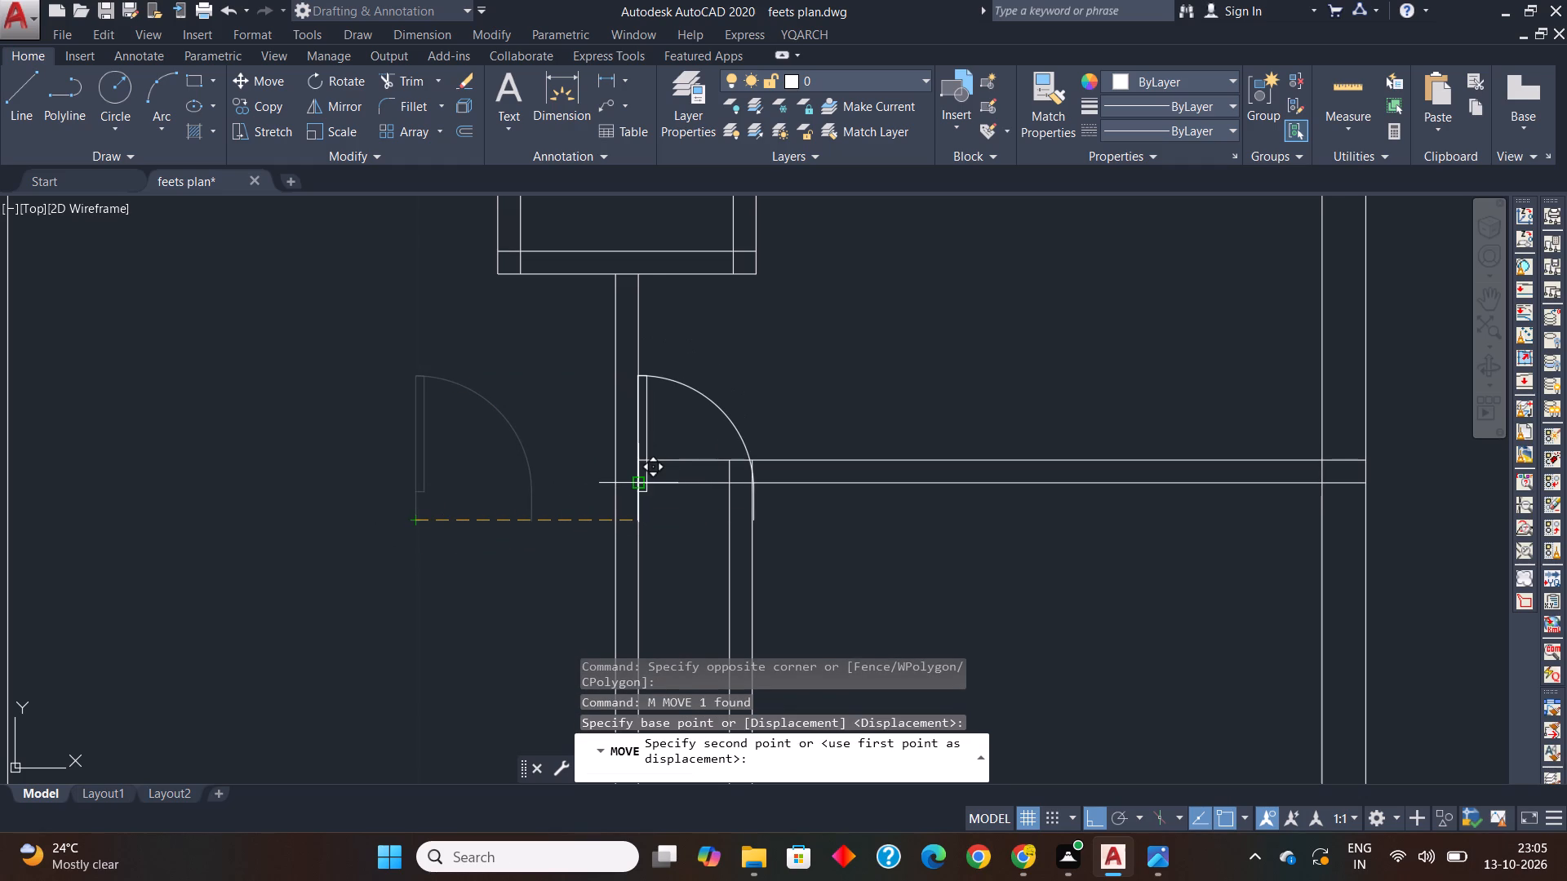
scroll(635, 478, "up", 2)
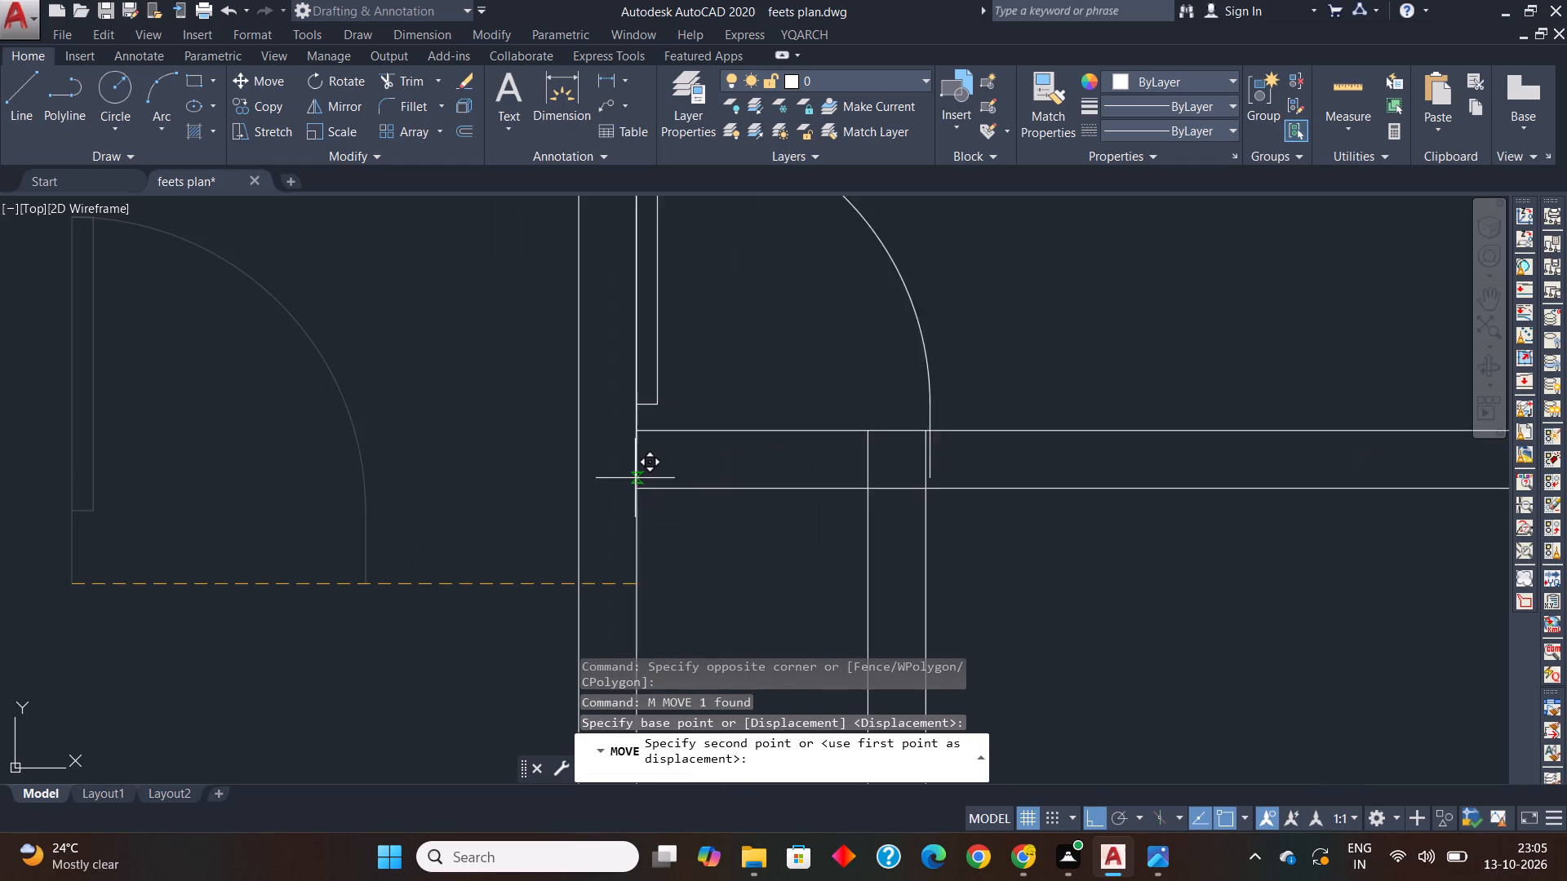
scroll(634, 478, "up", 3)
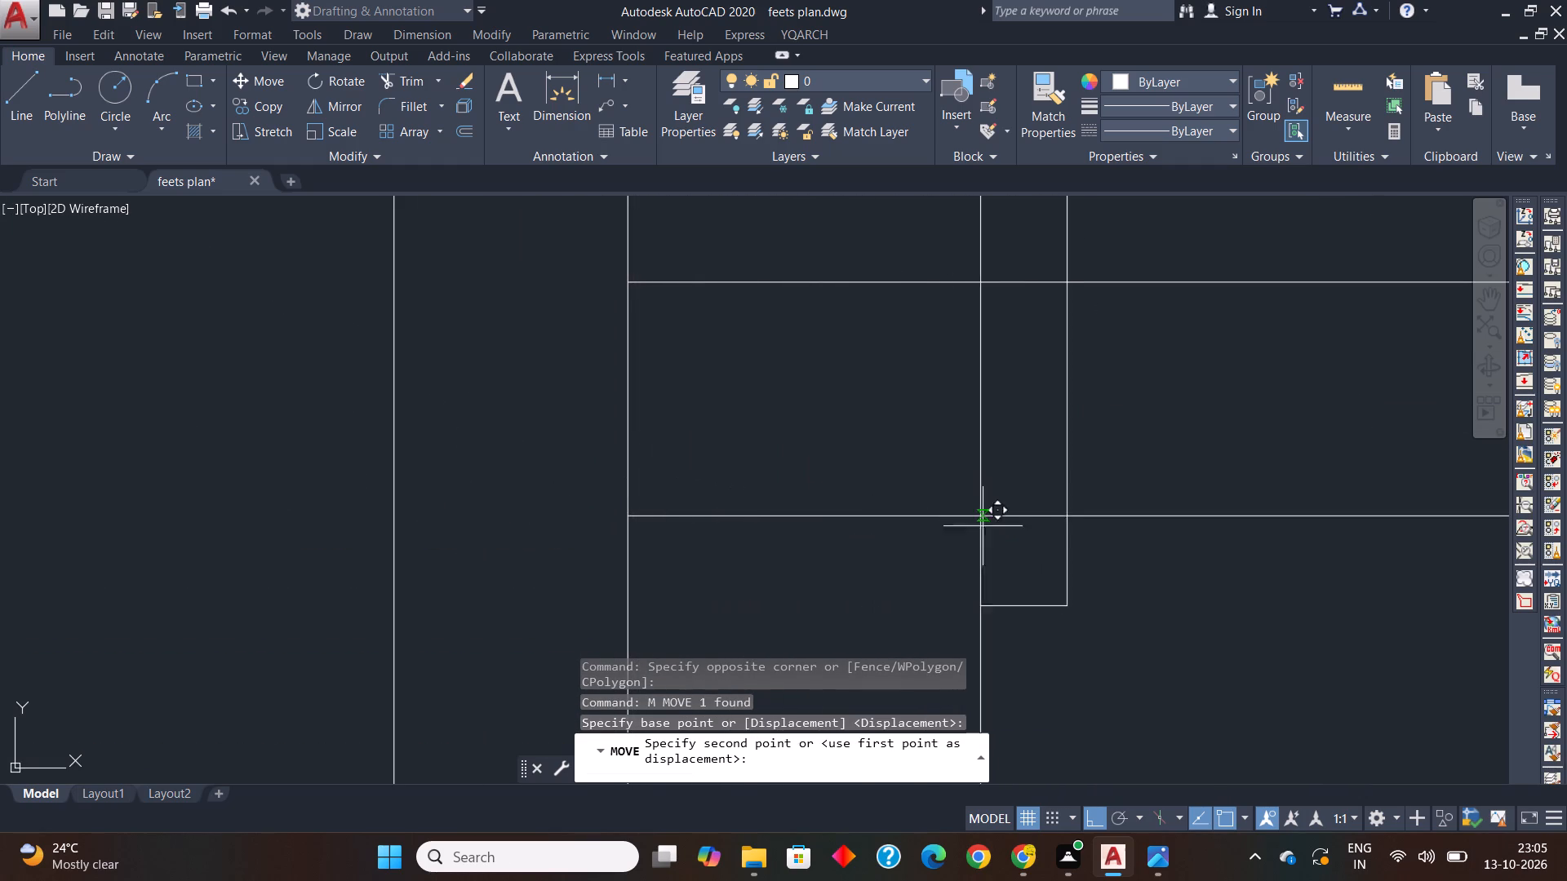
left_click(988, 549)
Draw a line across the thickness of the wall between Bedrooms 1 and 2 where it meets the corridor wall.
scroll(761, 463, "down", 2)
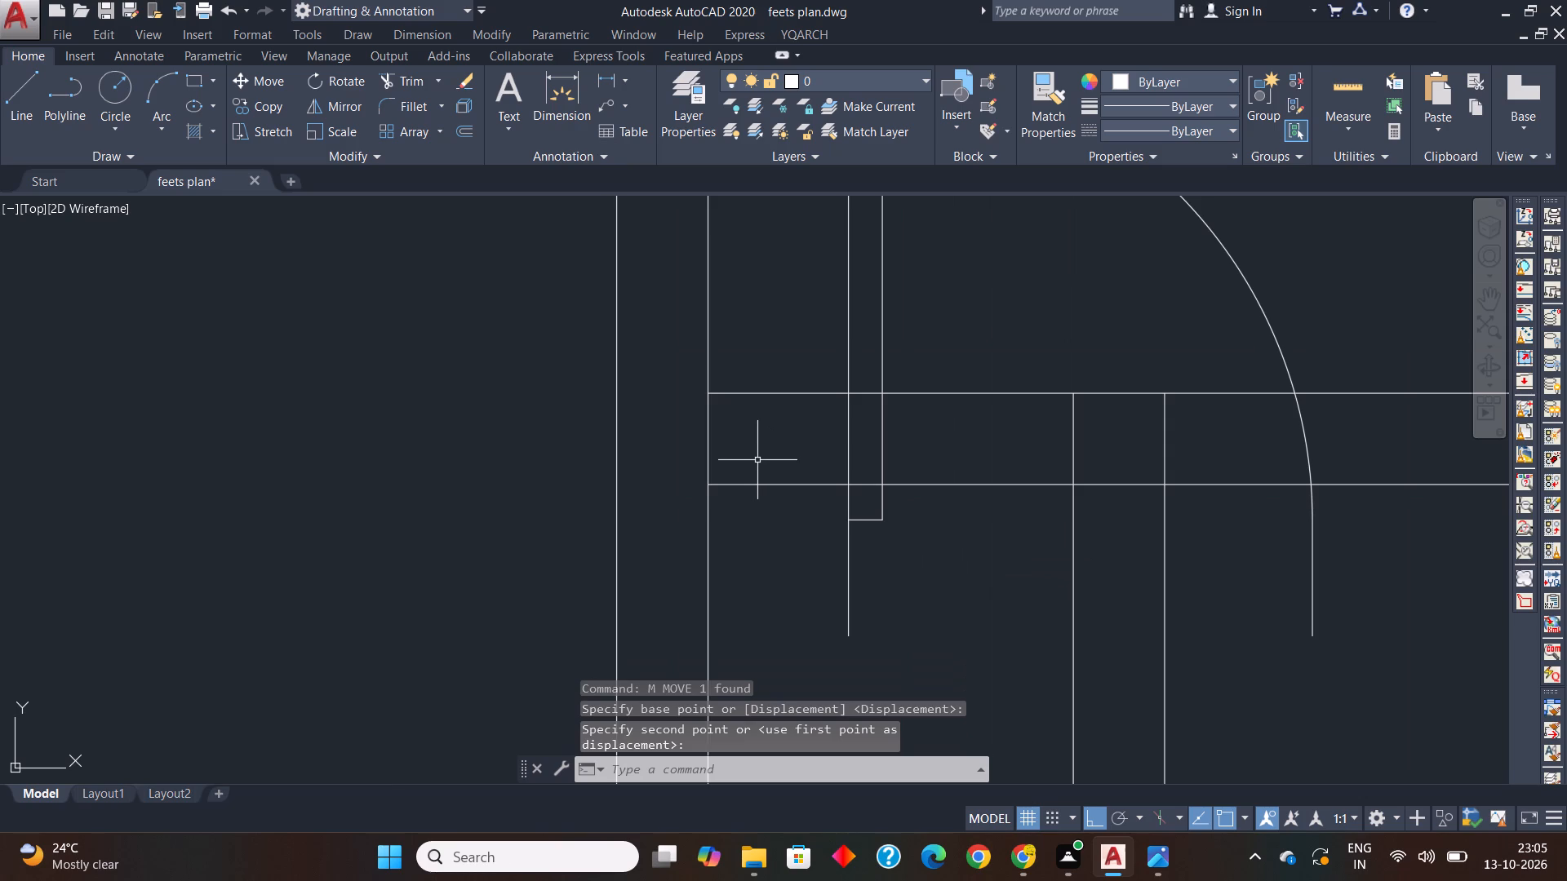
scroll(757, 460, "down", 1)
type("l")
key("space")
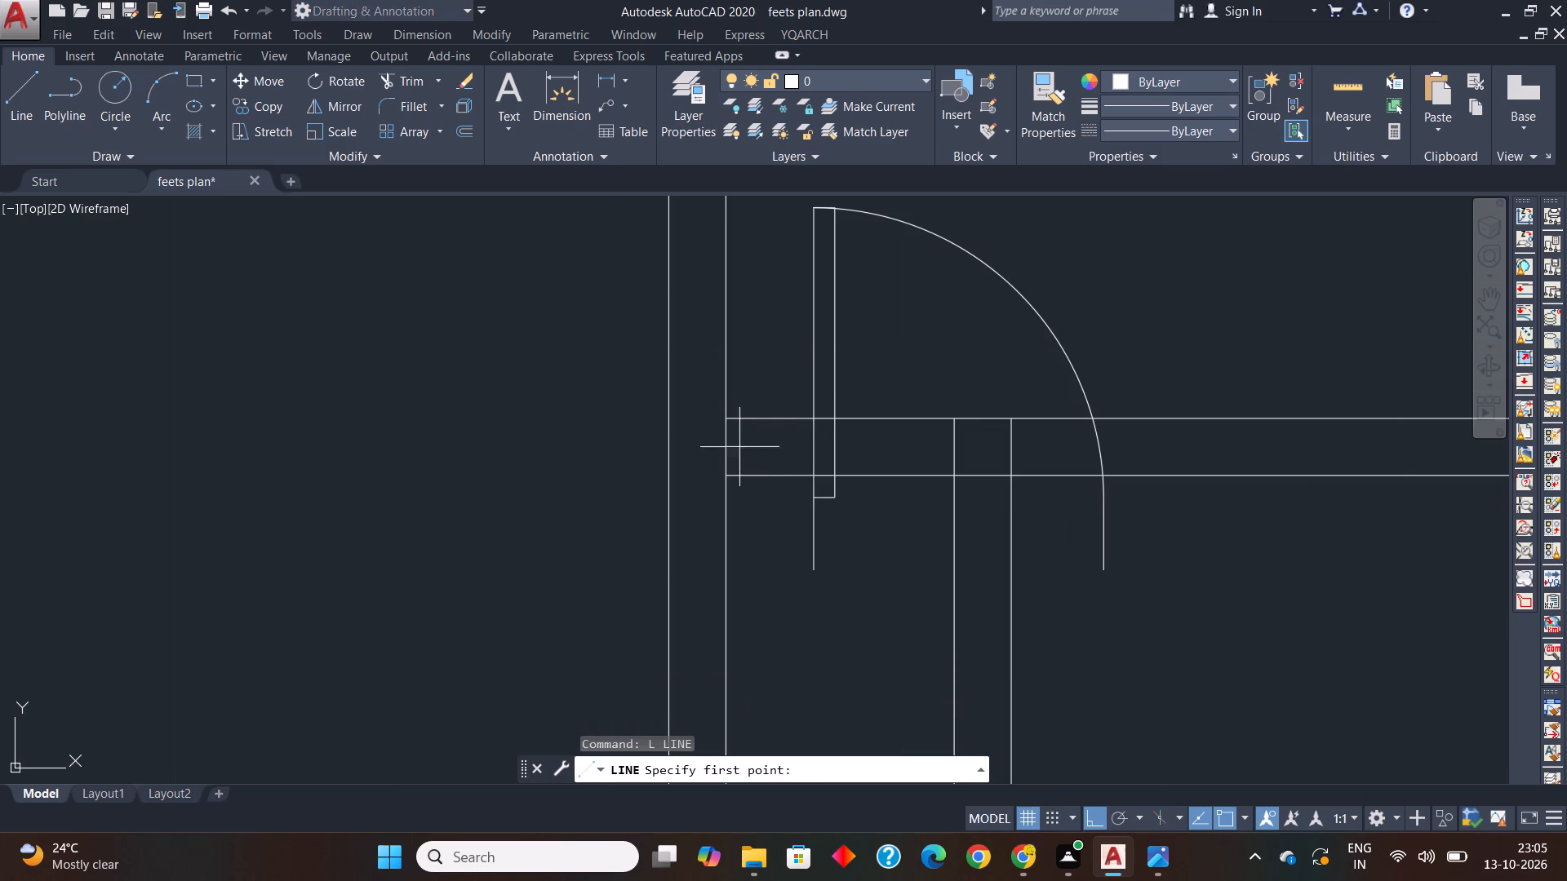
left_click(729, 414)
left_click(726, 476)
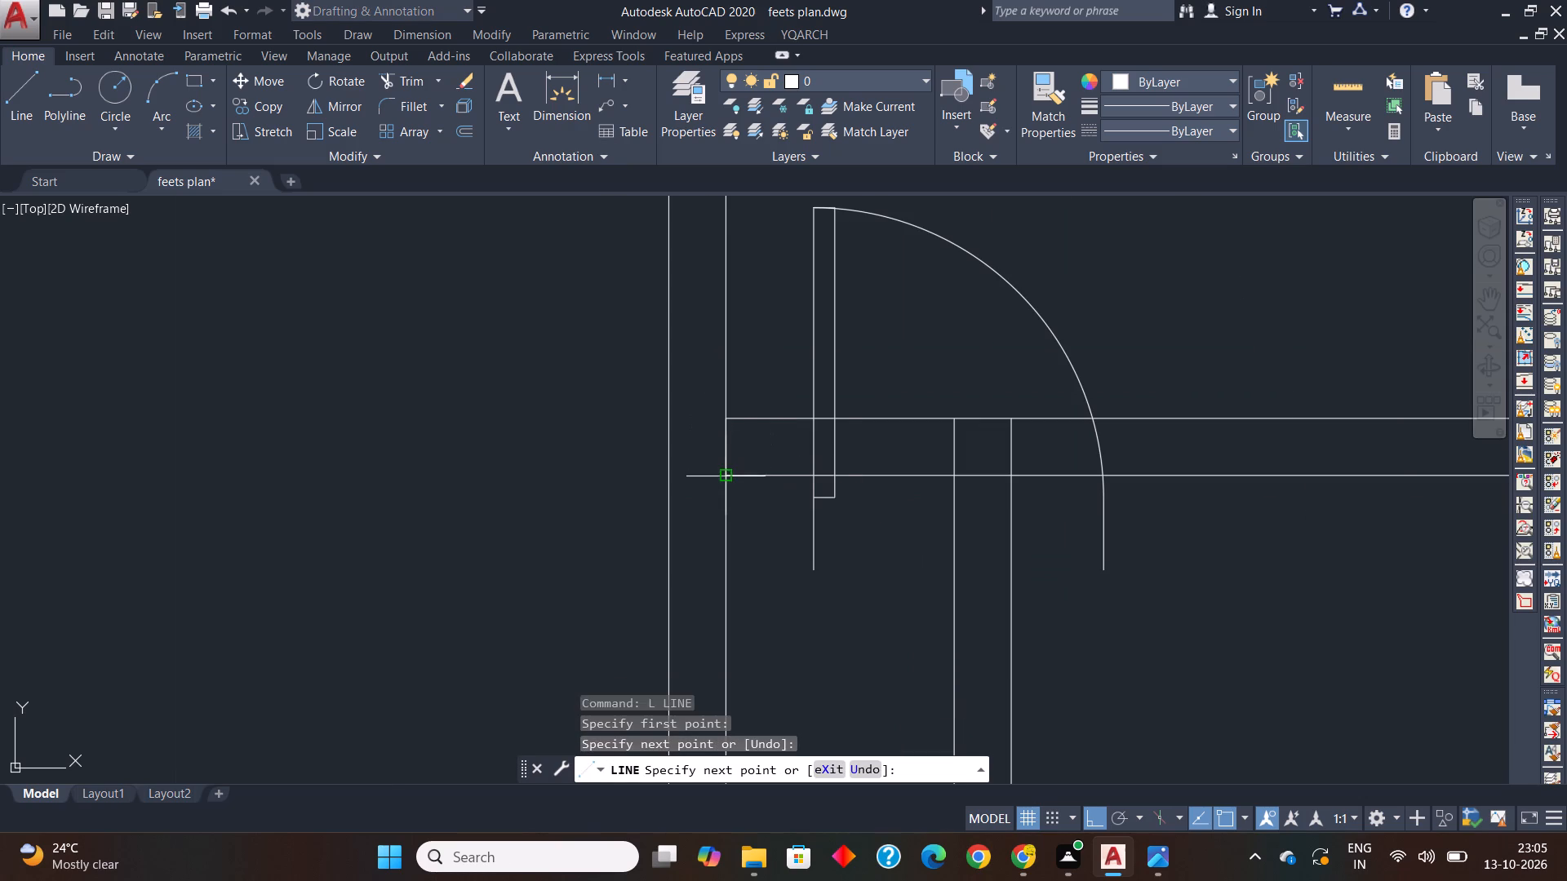
key("Escape")
key("Escape")
key("Escape")
Offset the short line across the wall end by 0.1, away from the corridor wall.
type("of")
key("space")
type("0.")
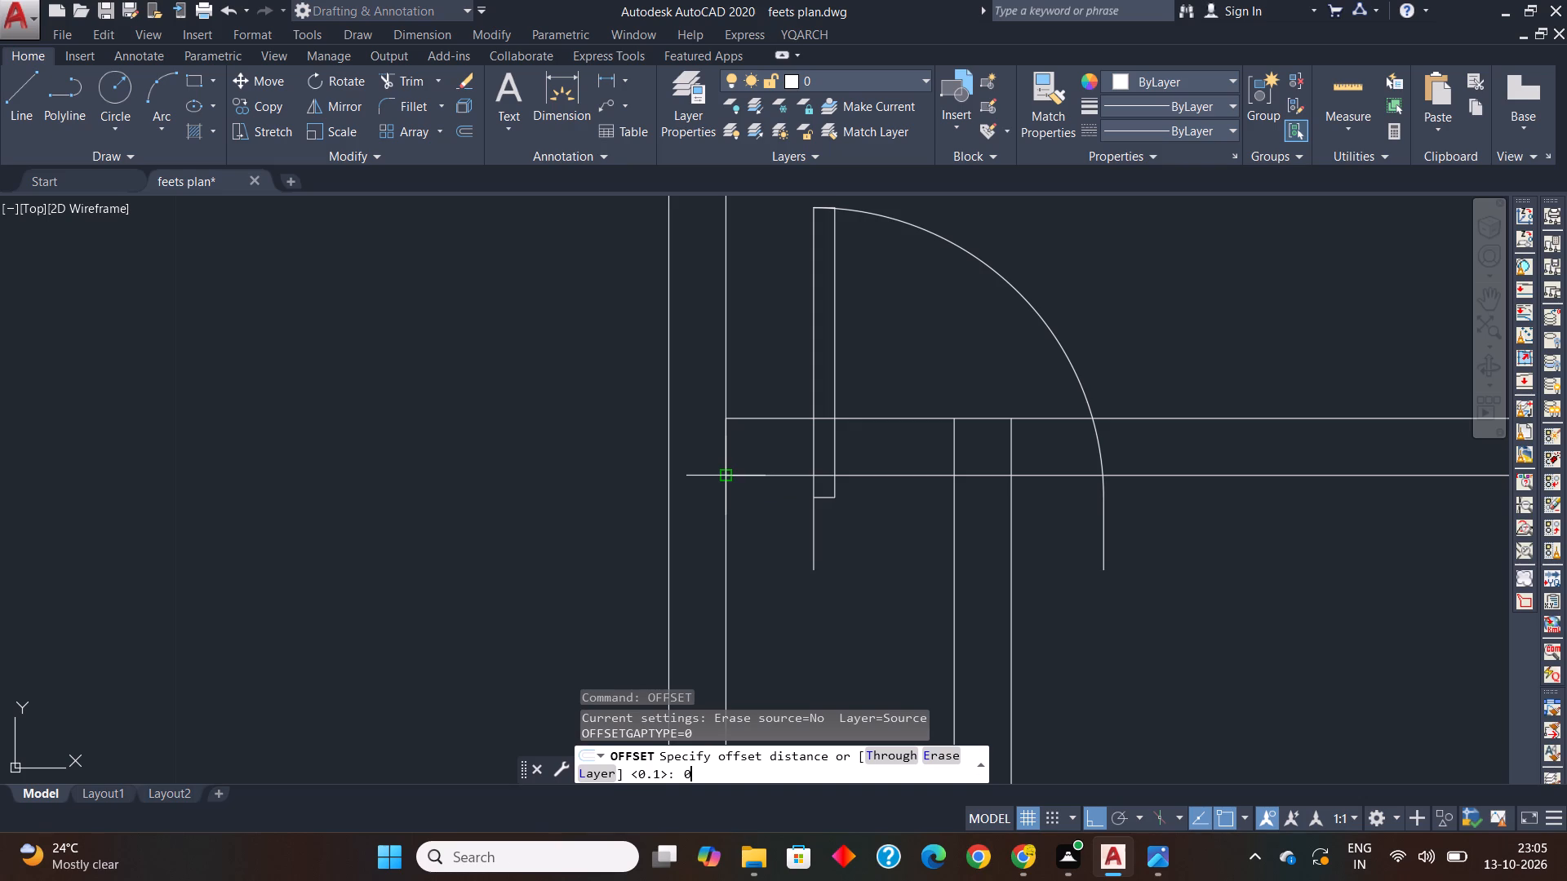
key("1")
key("Return")
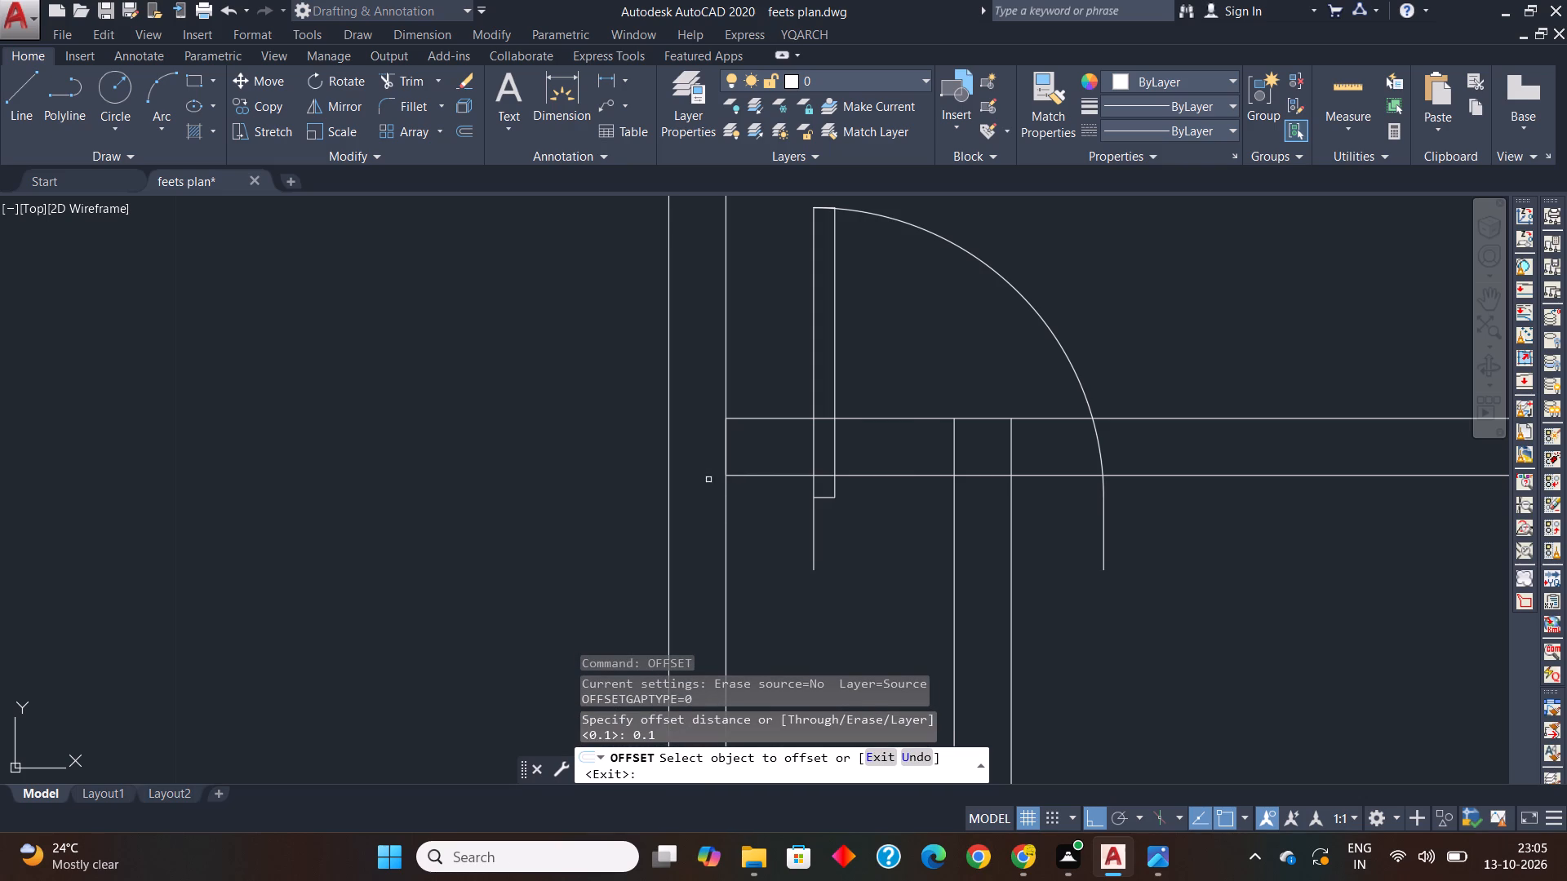
left_click(726, 449)
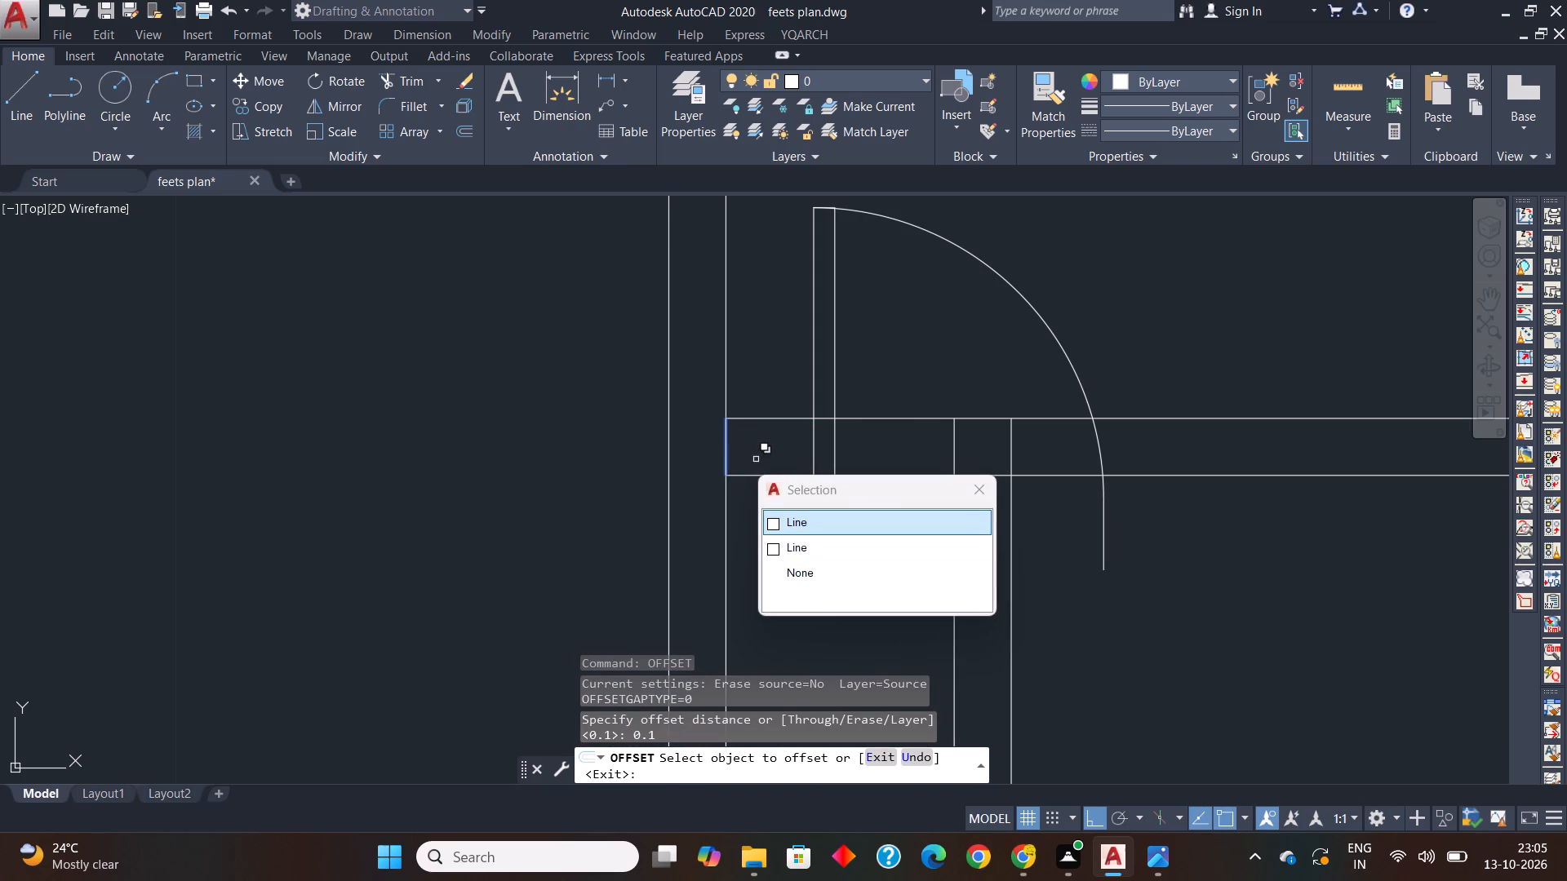
left_click(810, 525)
left_click(790, 474)
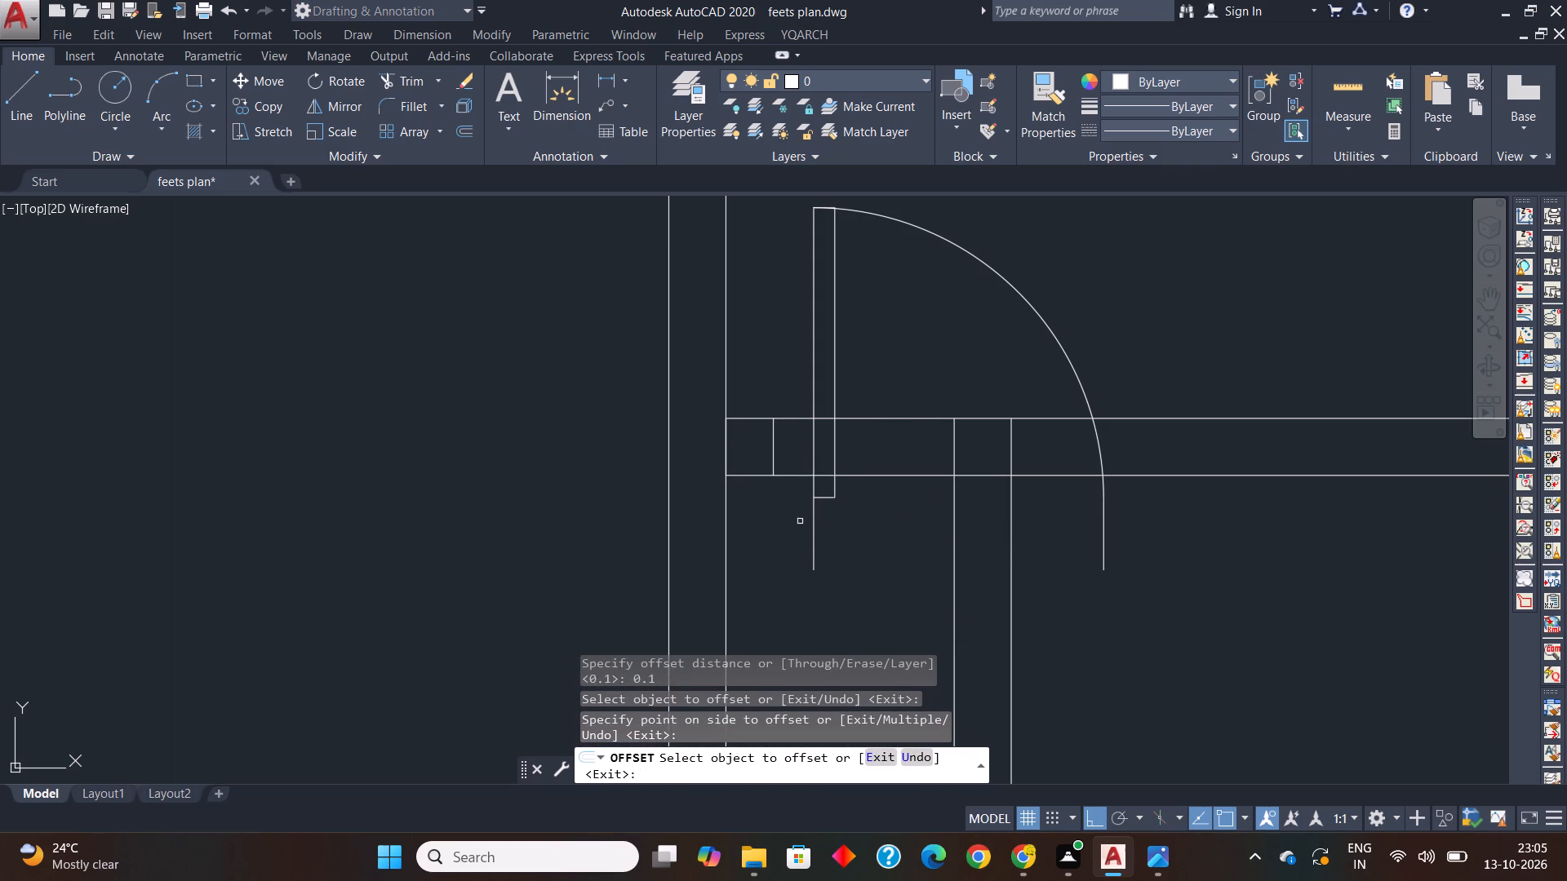
key("Escape")
key("Escape")
Move the door by the midpoint of its hinge-side jamb line onto the midpoint of the offset line in the wall.
scroll(808, 532, "down", 2)
middle_click_drag(808, 532, 798, 592)
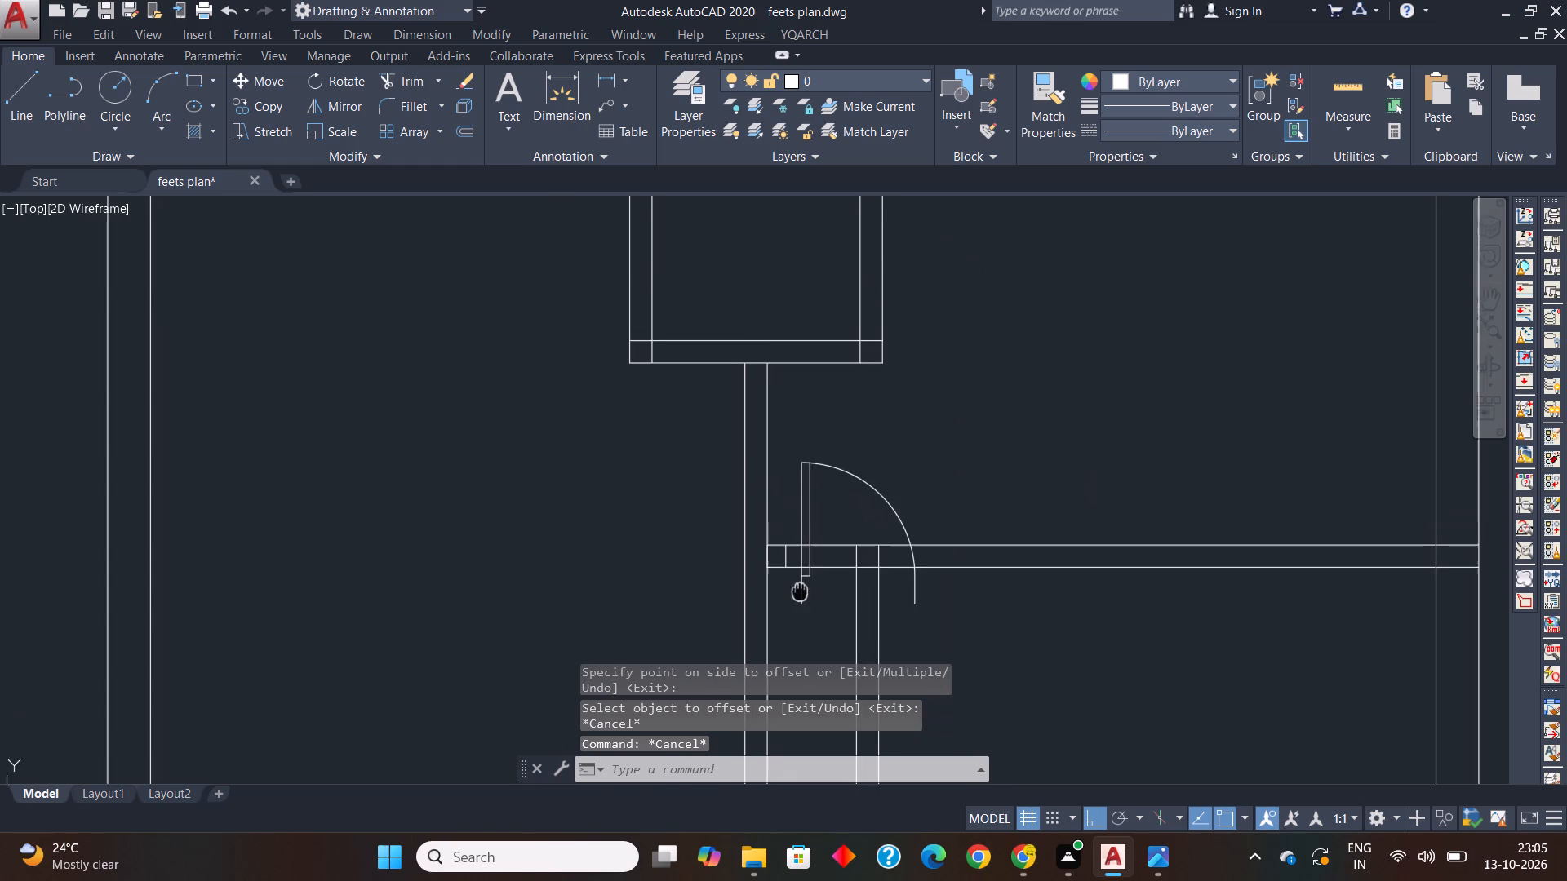
middle_click_drag(798, 592, 798, 593)
scroll(798, 587, "up", 2)
left_click(799, 585)
key("m")
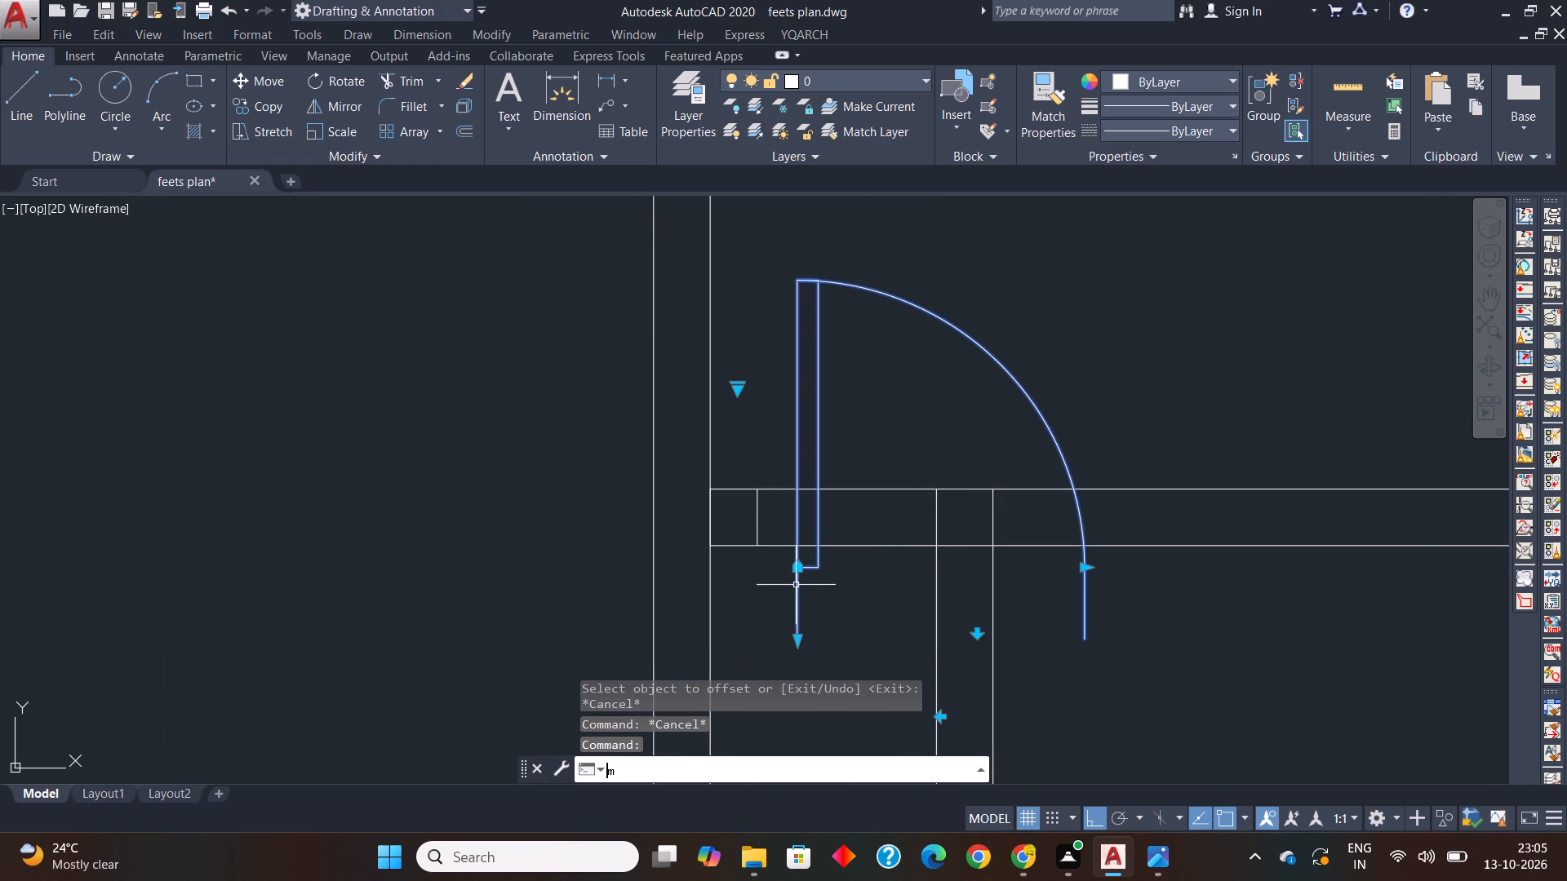
key("space")
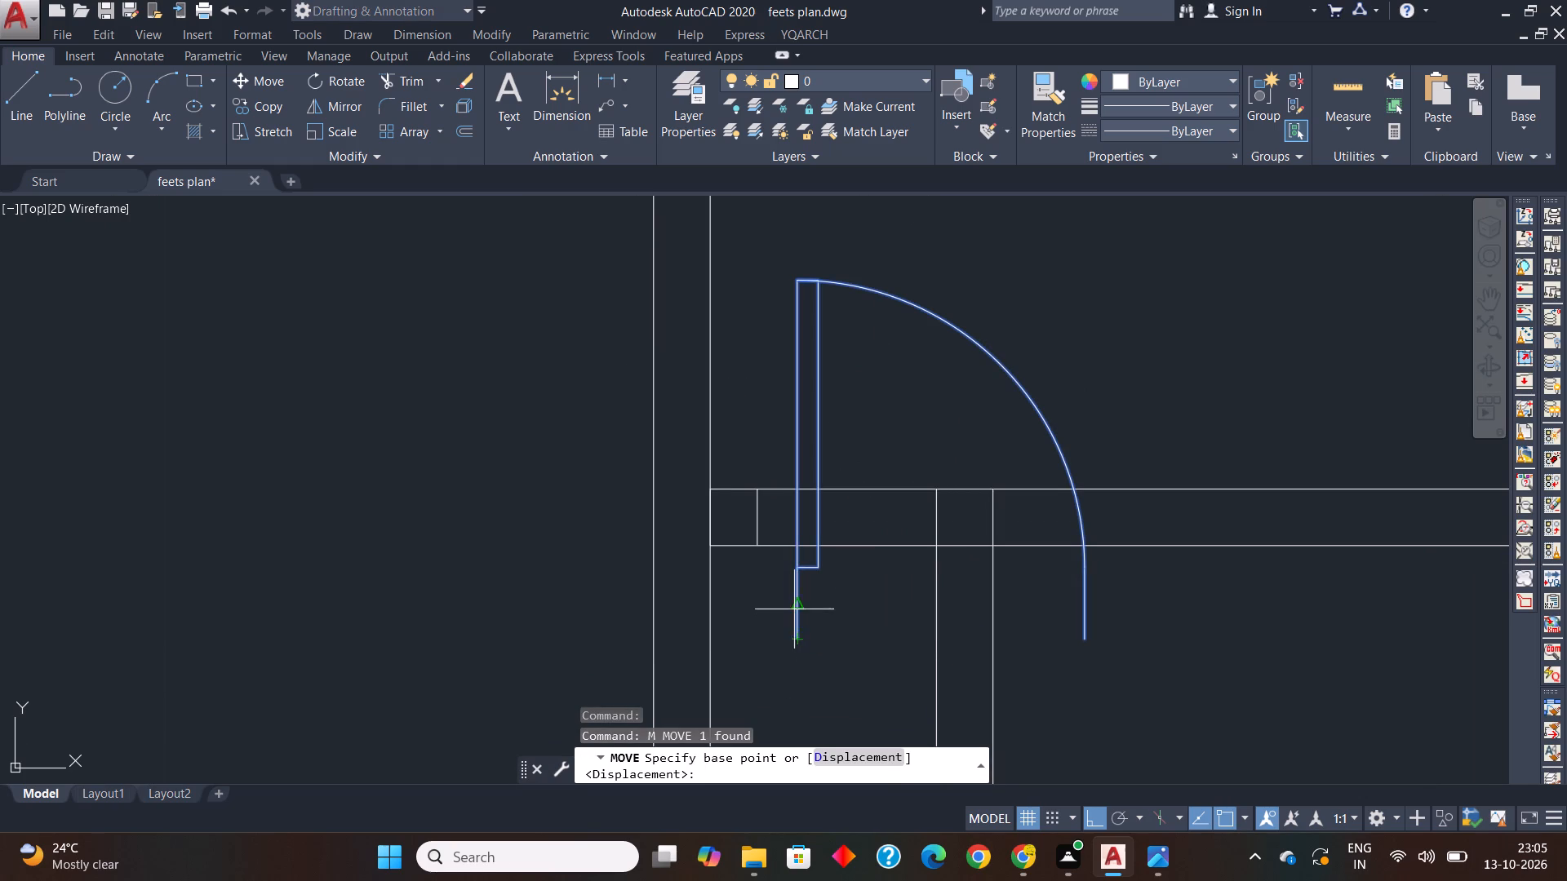
left_click(794, 603)
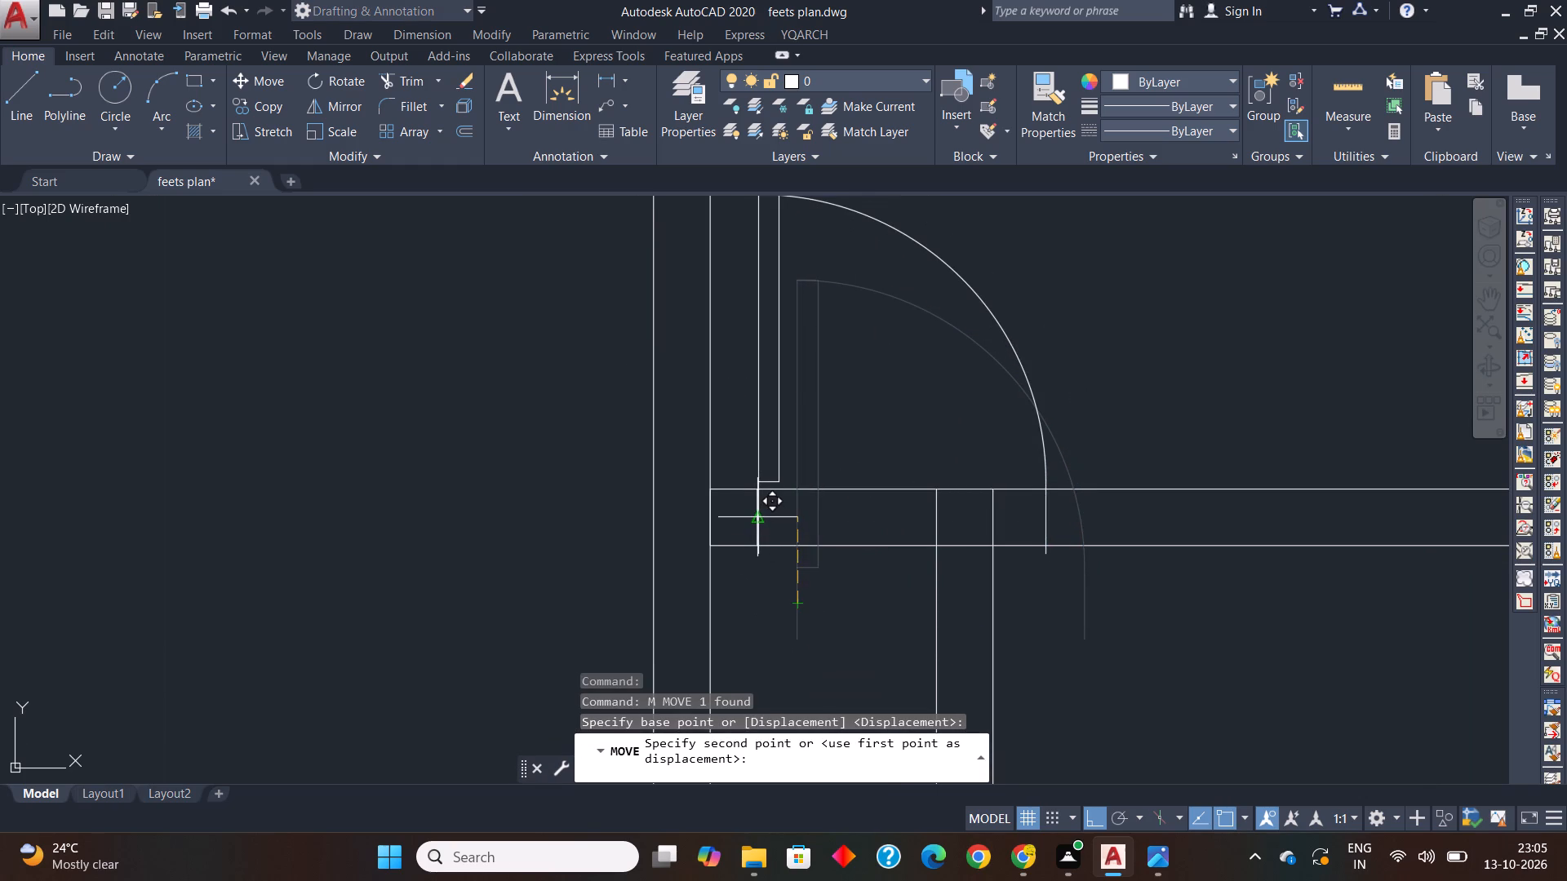
left_click(757, 520)
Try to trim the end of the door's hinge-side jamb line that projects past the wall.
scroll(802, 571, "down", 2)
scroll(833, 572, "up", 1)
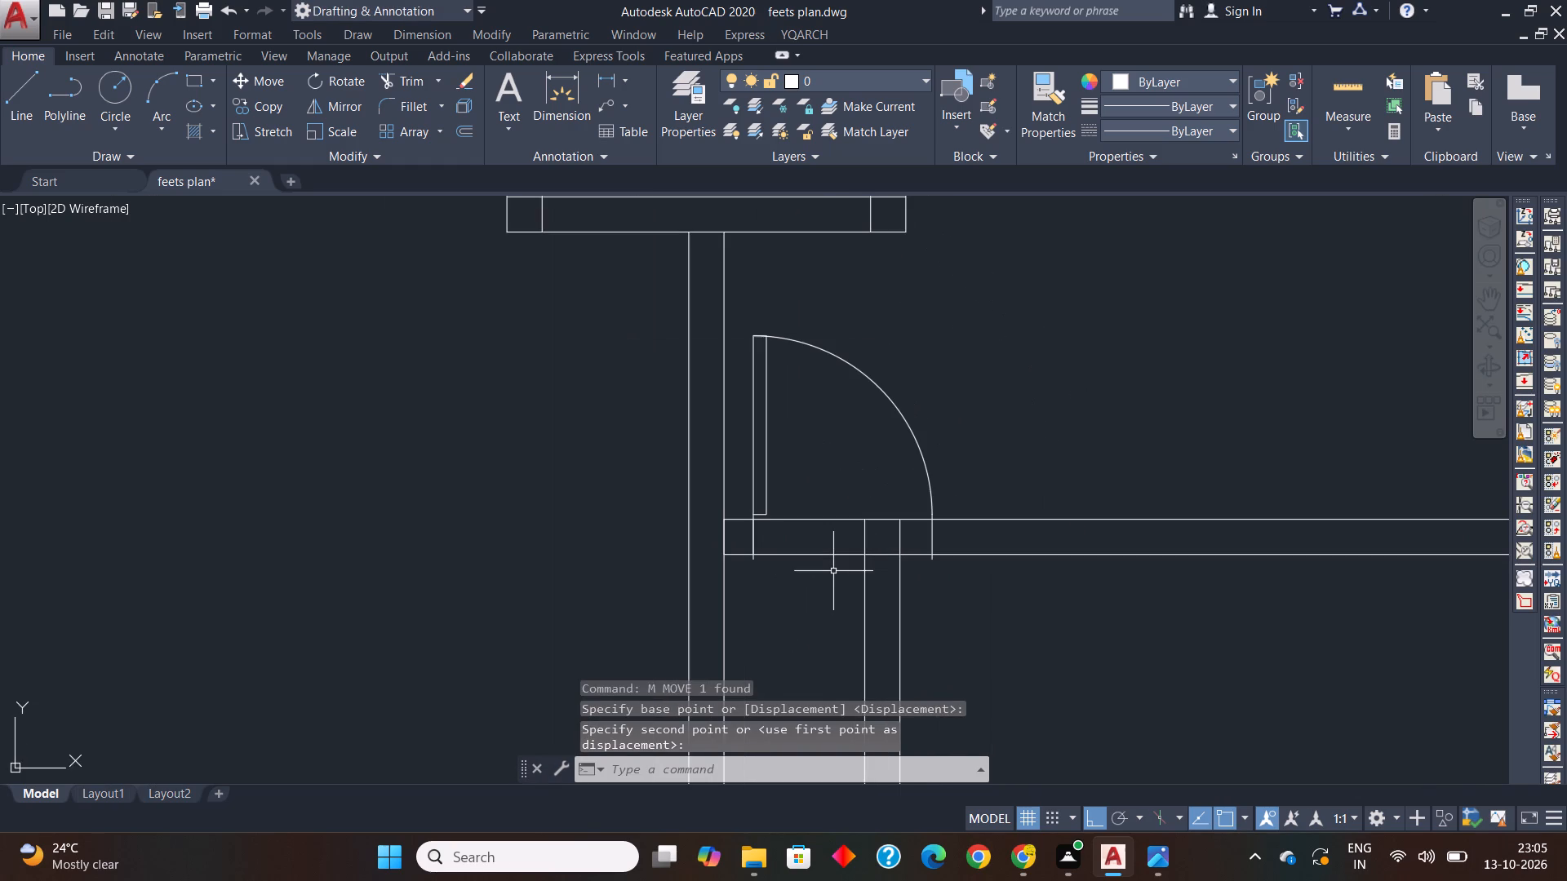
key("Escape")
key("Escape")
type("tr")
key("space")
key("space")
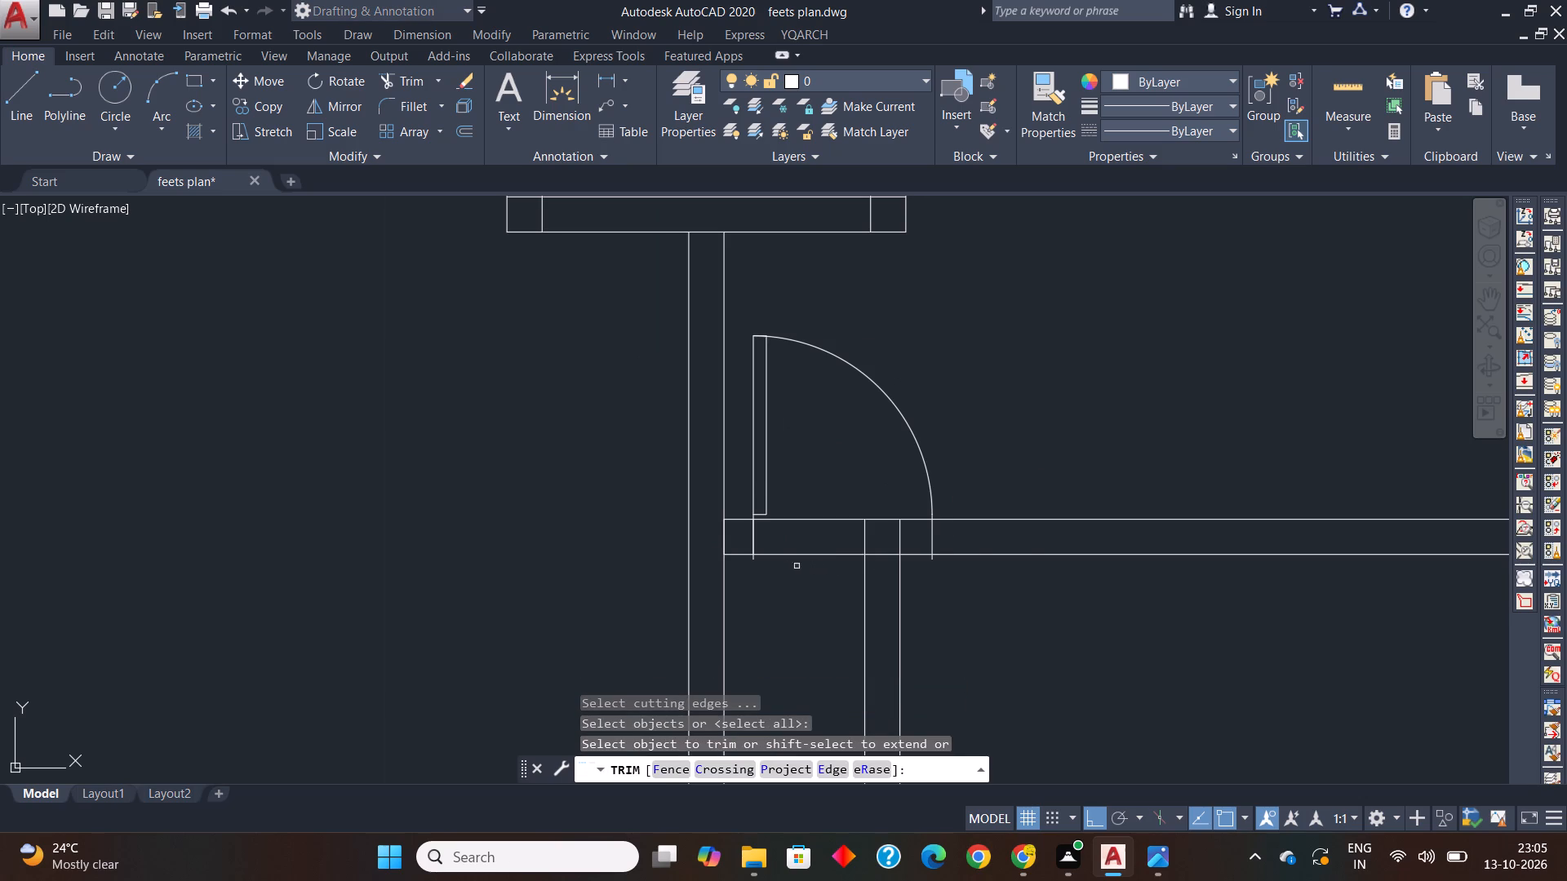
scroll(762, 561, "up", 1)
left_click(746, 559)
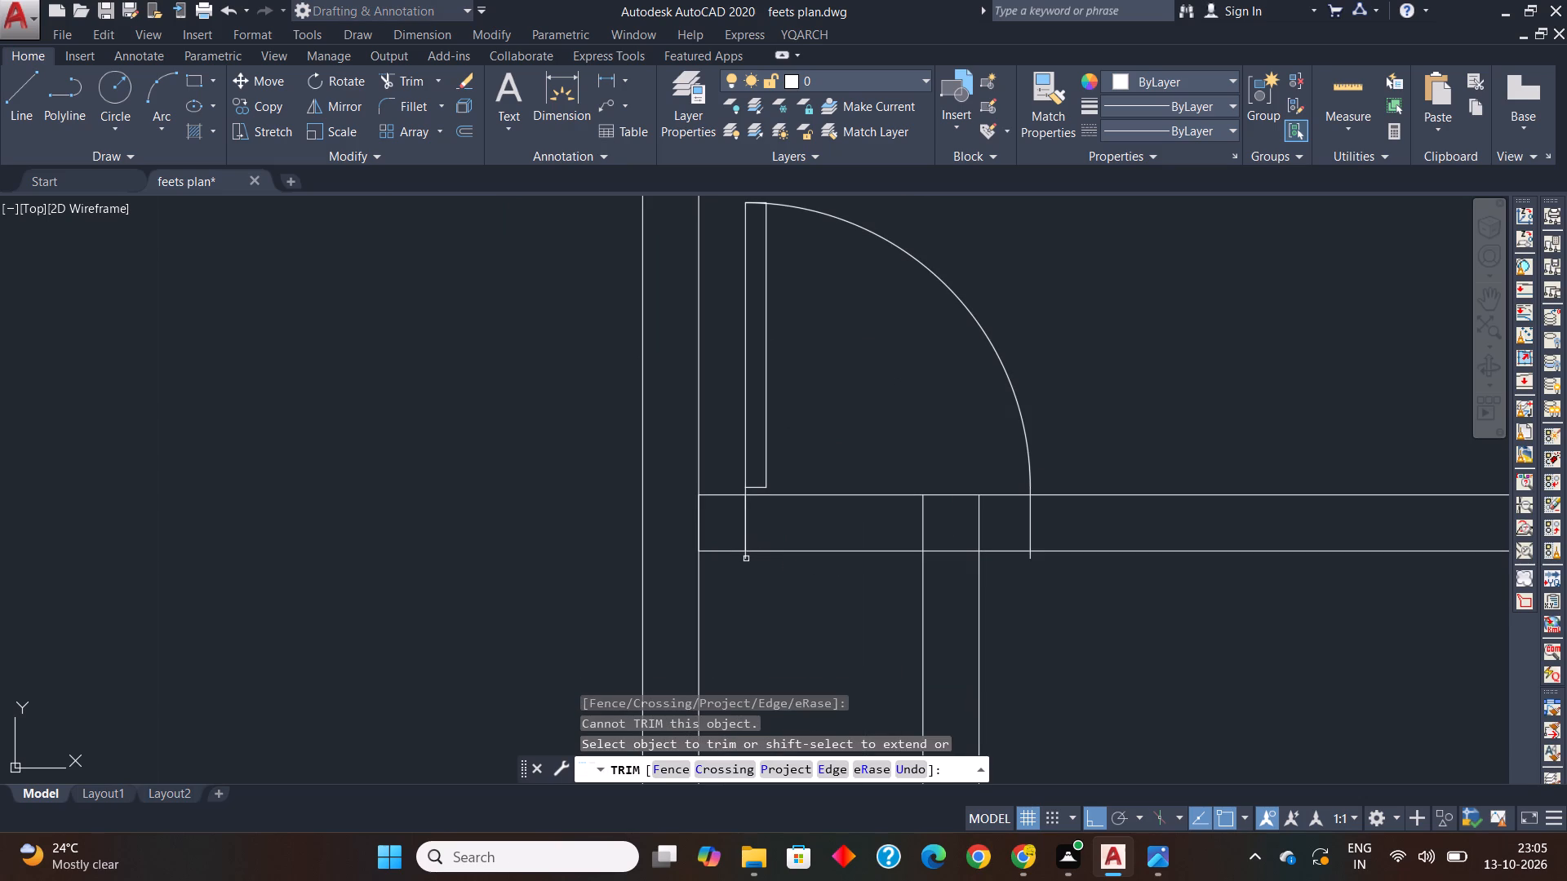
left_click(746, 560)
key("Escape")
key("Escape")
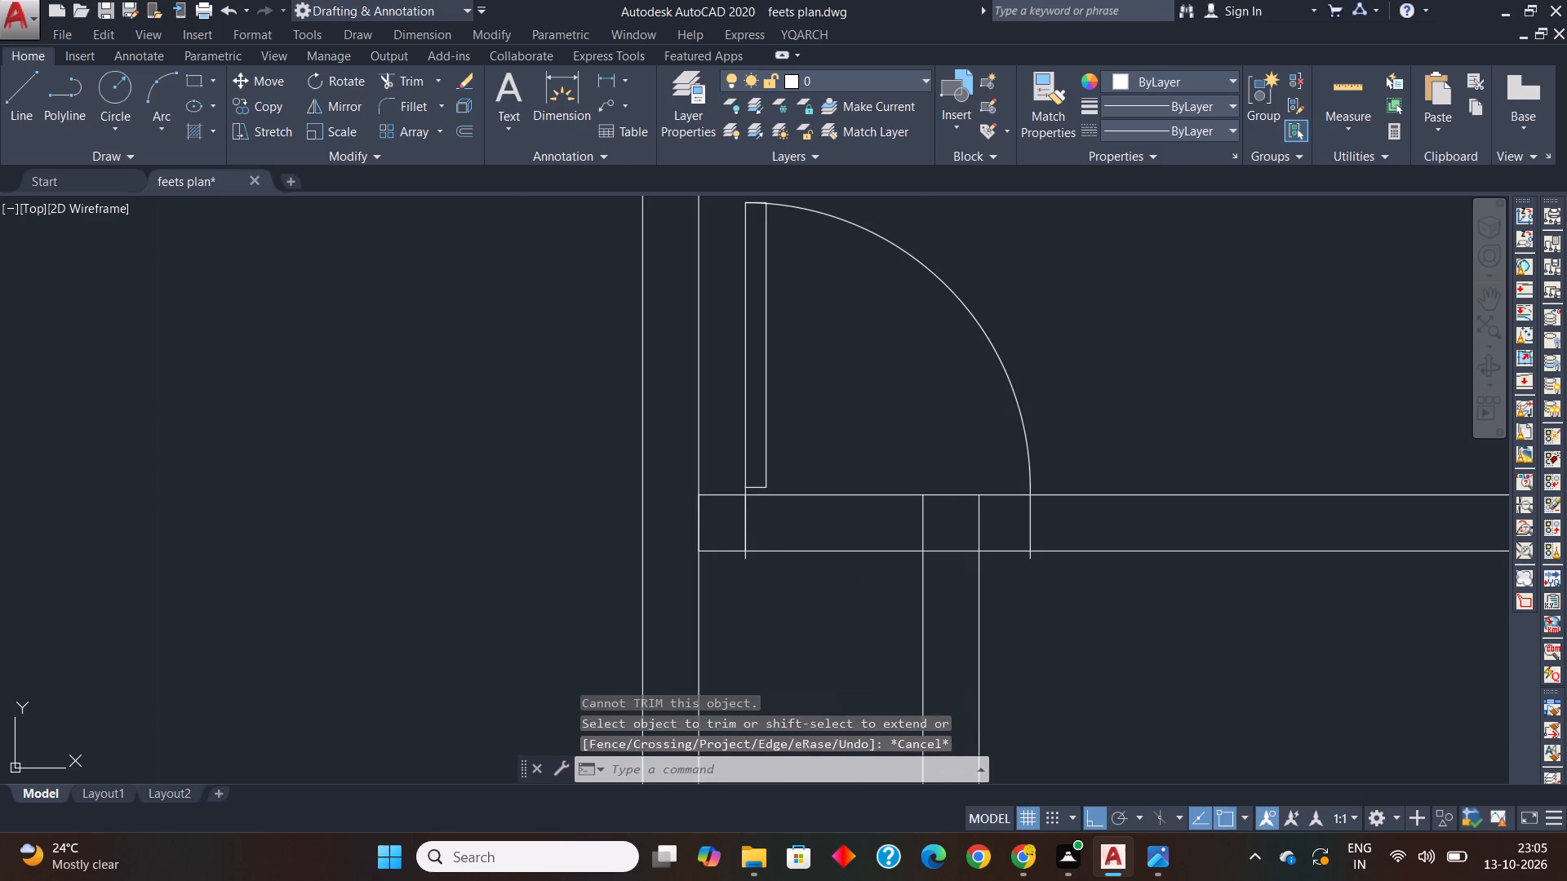
Stretch both lines of Bedroom 2's corridor-side wall away from the corridor, just clear of the door's far jamb.
scroll(873, 565, "down", 2)
middle_click_drag(873, 564, 792, 436)
scroll(792, 436, "down", 2)
middle_click_drag(818, 537, 767, 366)
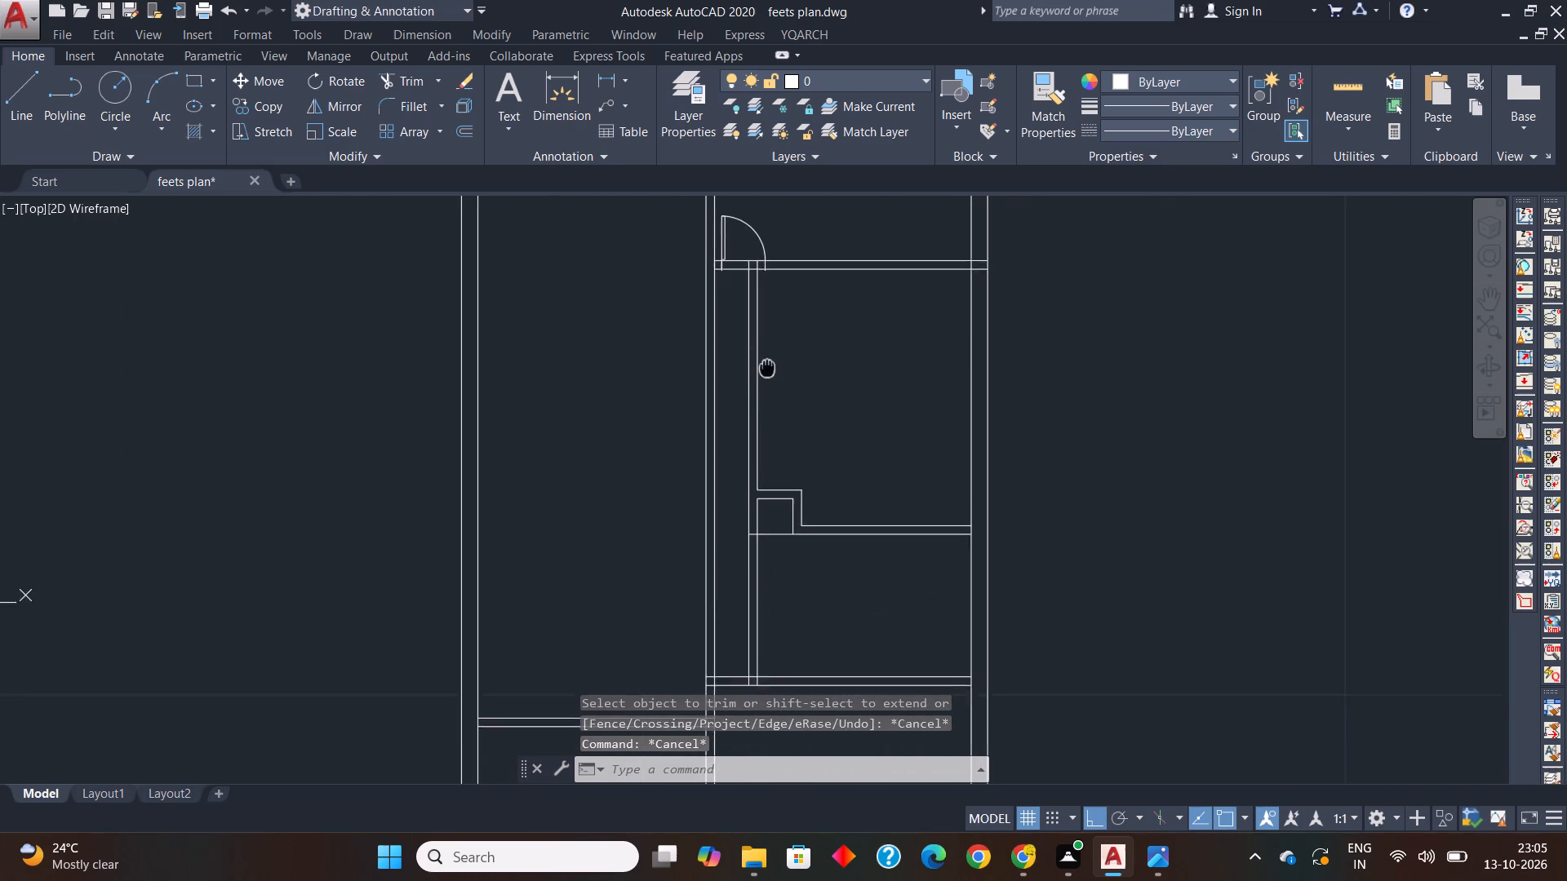
middle_click_drag(767, 366, 766, 348)
scroll(766, 355, "down", 1)
scroll(765, 355, "up", 1)
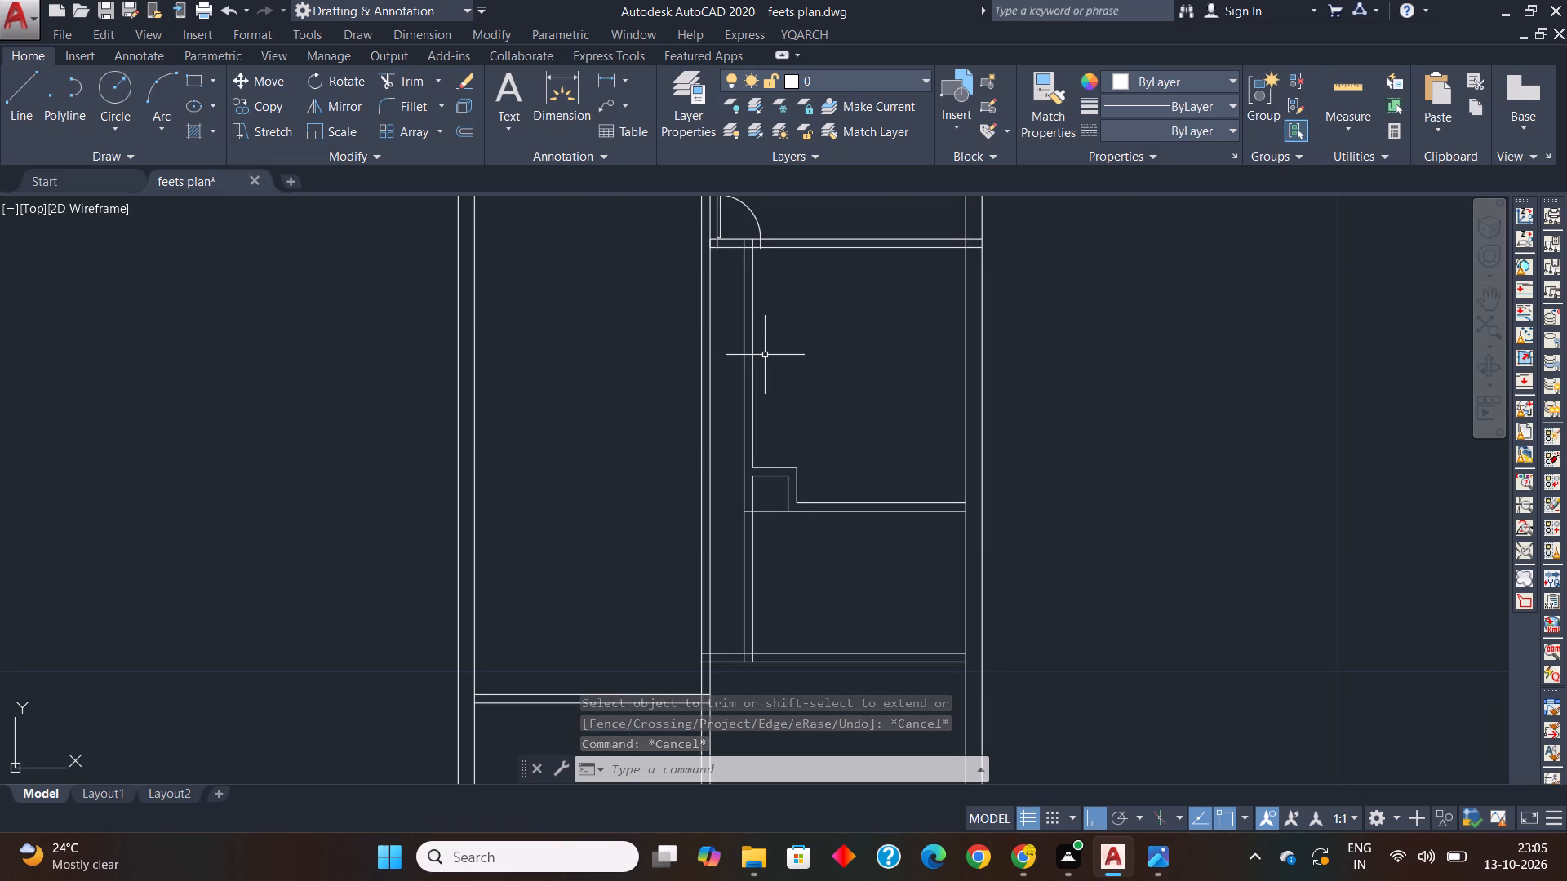
type("str")
key("space")
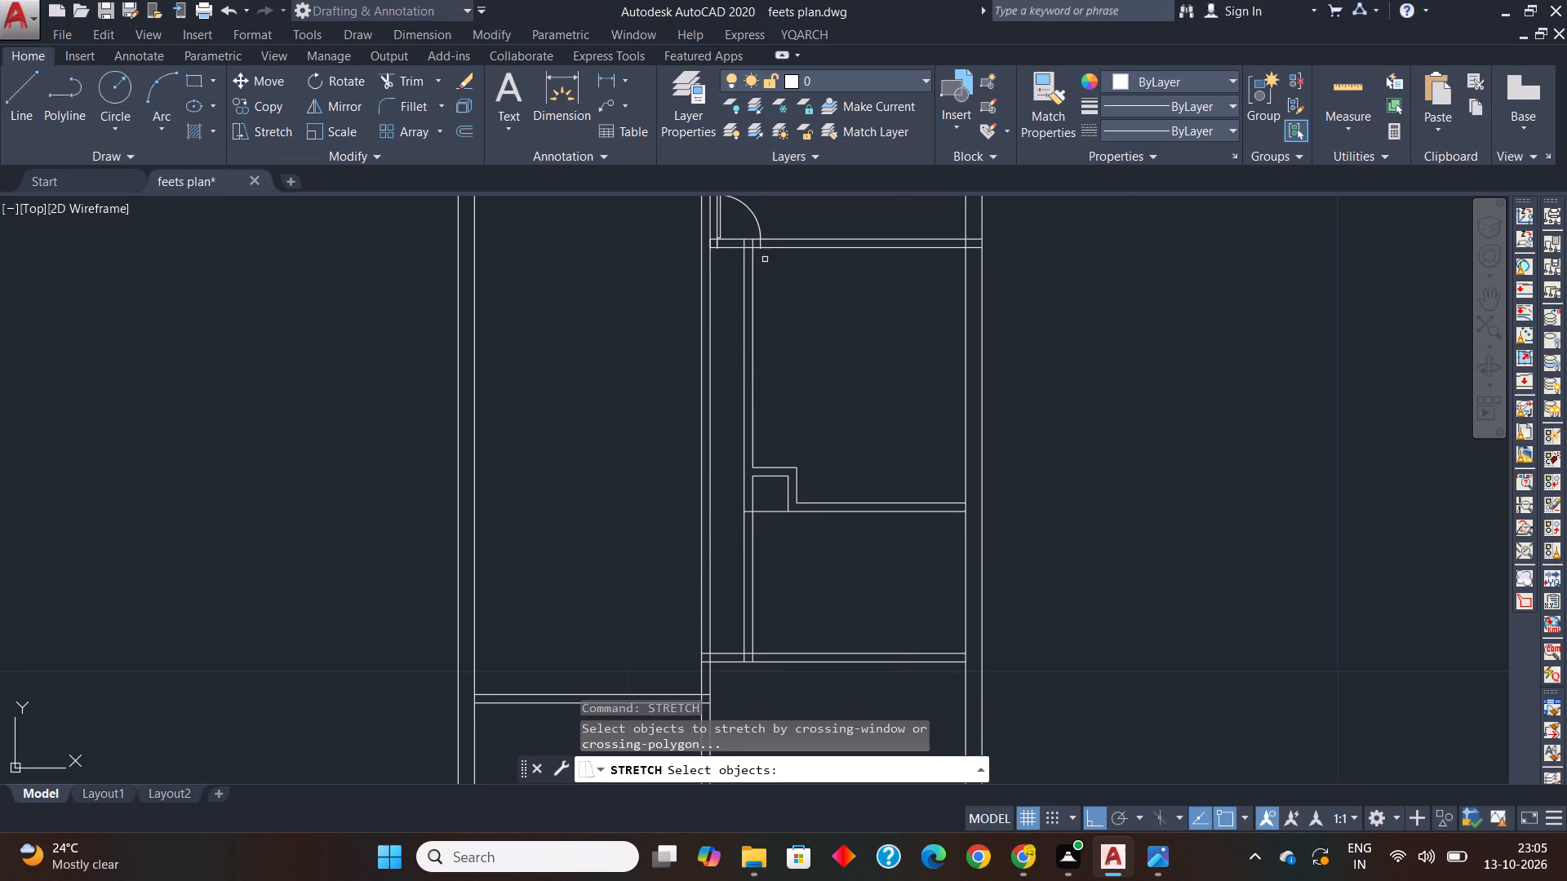
scroll(751, 237, "up", 2)
left_click(754, 226)
scroll(754, 228, "down", 2)
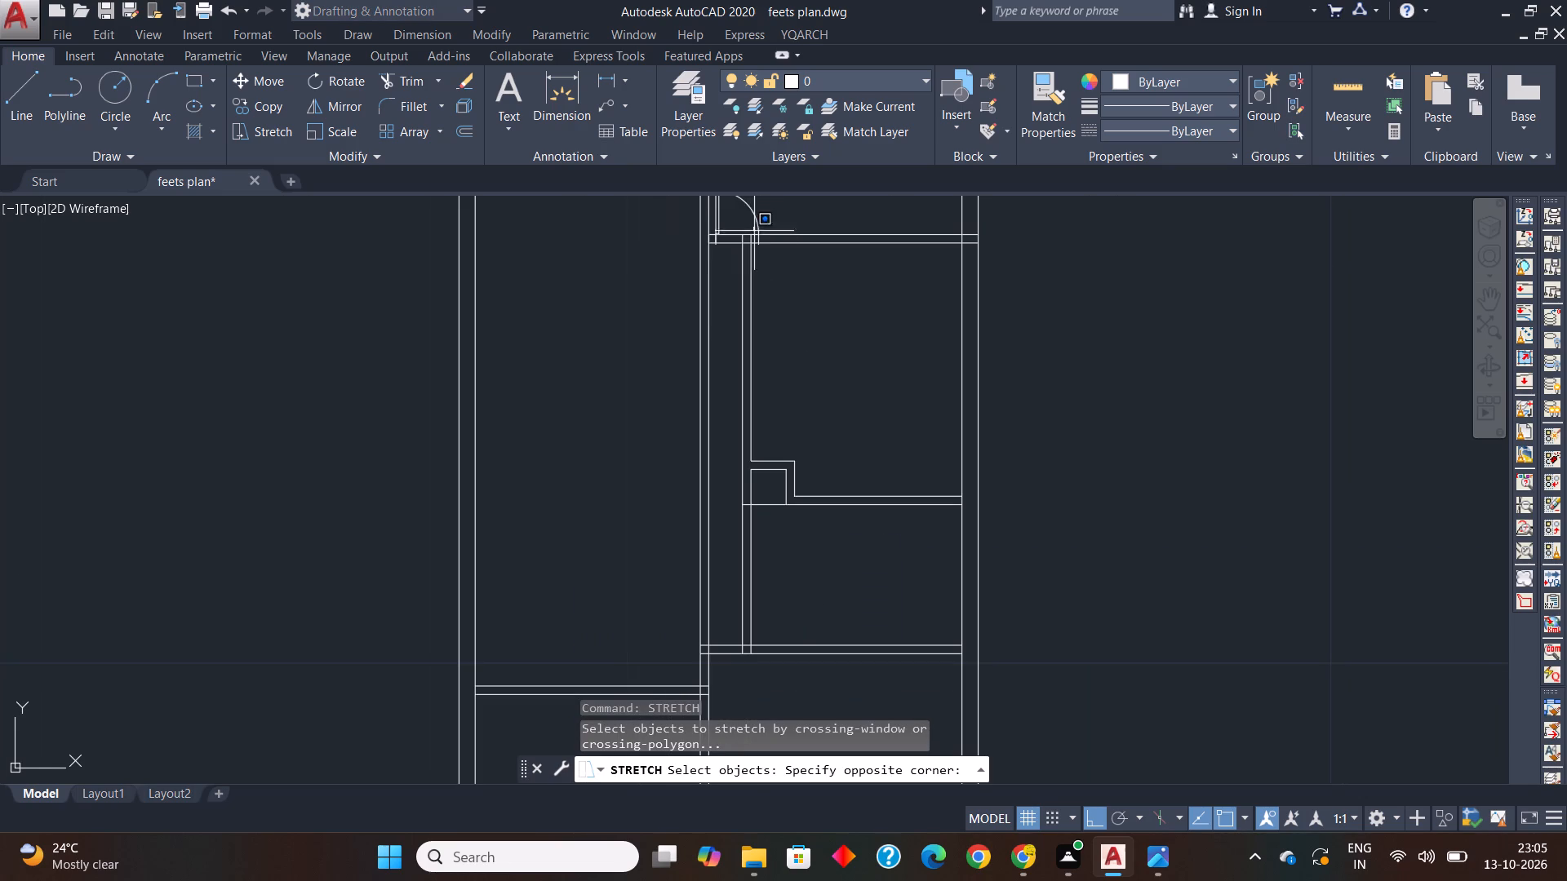
left_click(729, 668)
key("space")
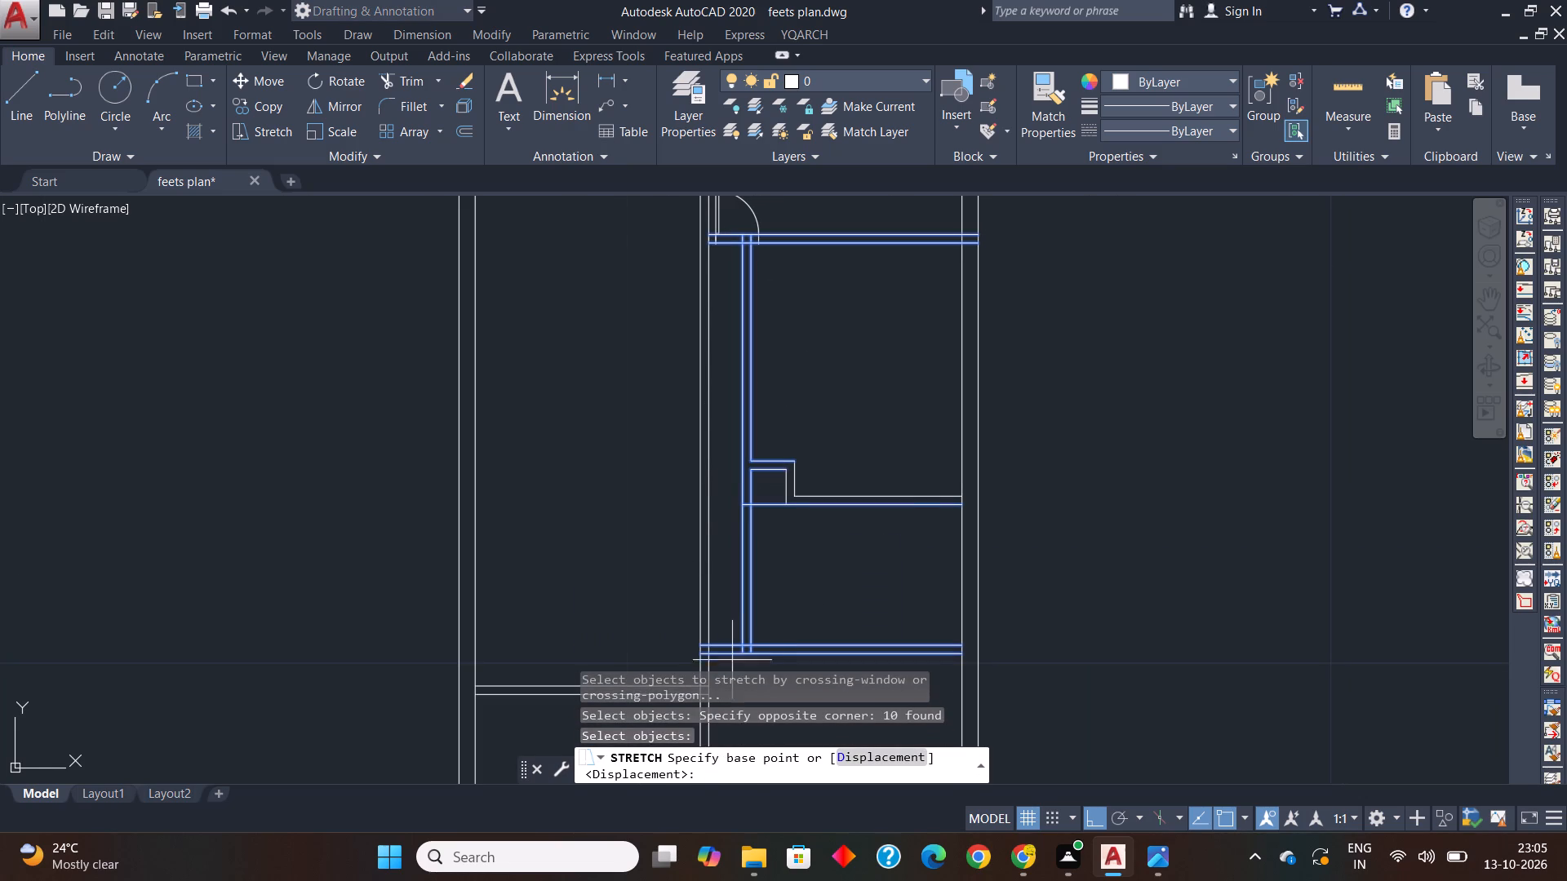
left_click(743, 654)
middle_click_drag(769, 630, 767, 627)
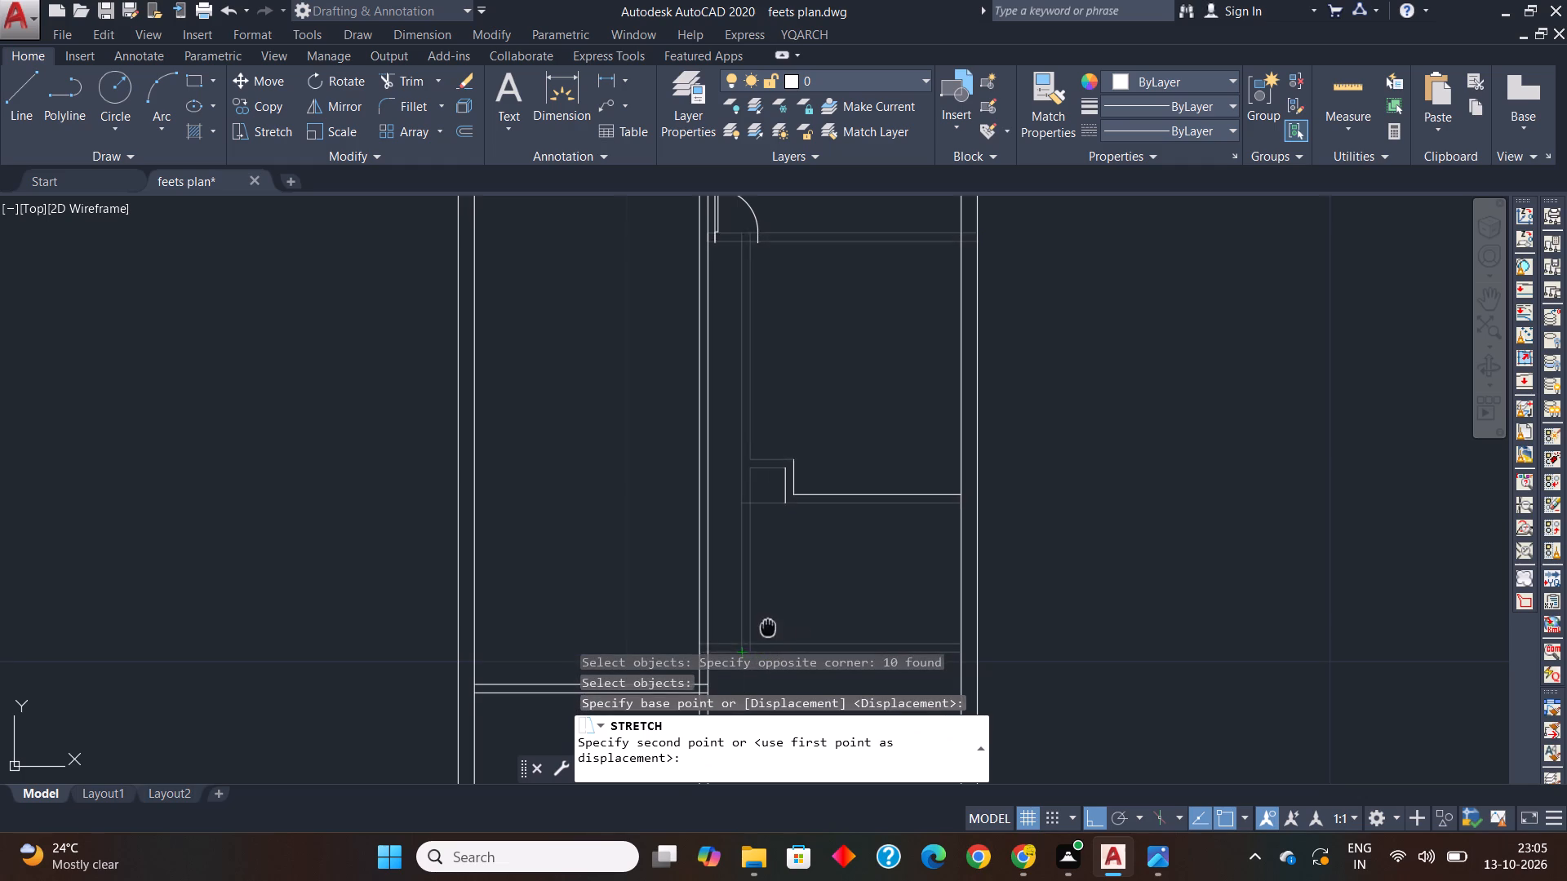
middle_click_drag(767, 627, 752, 551)
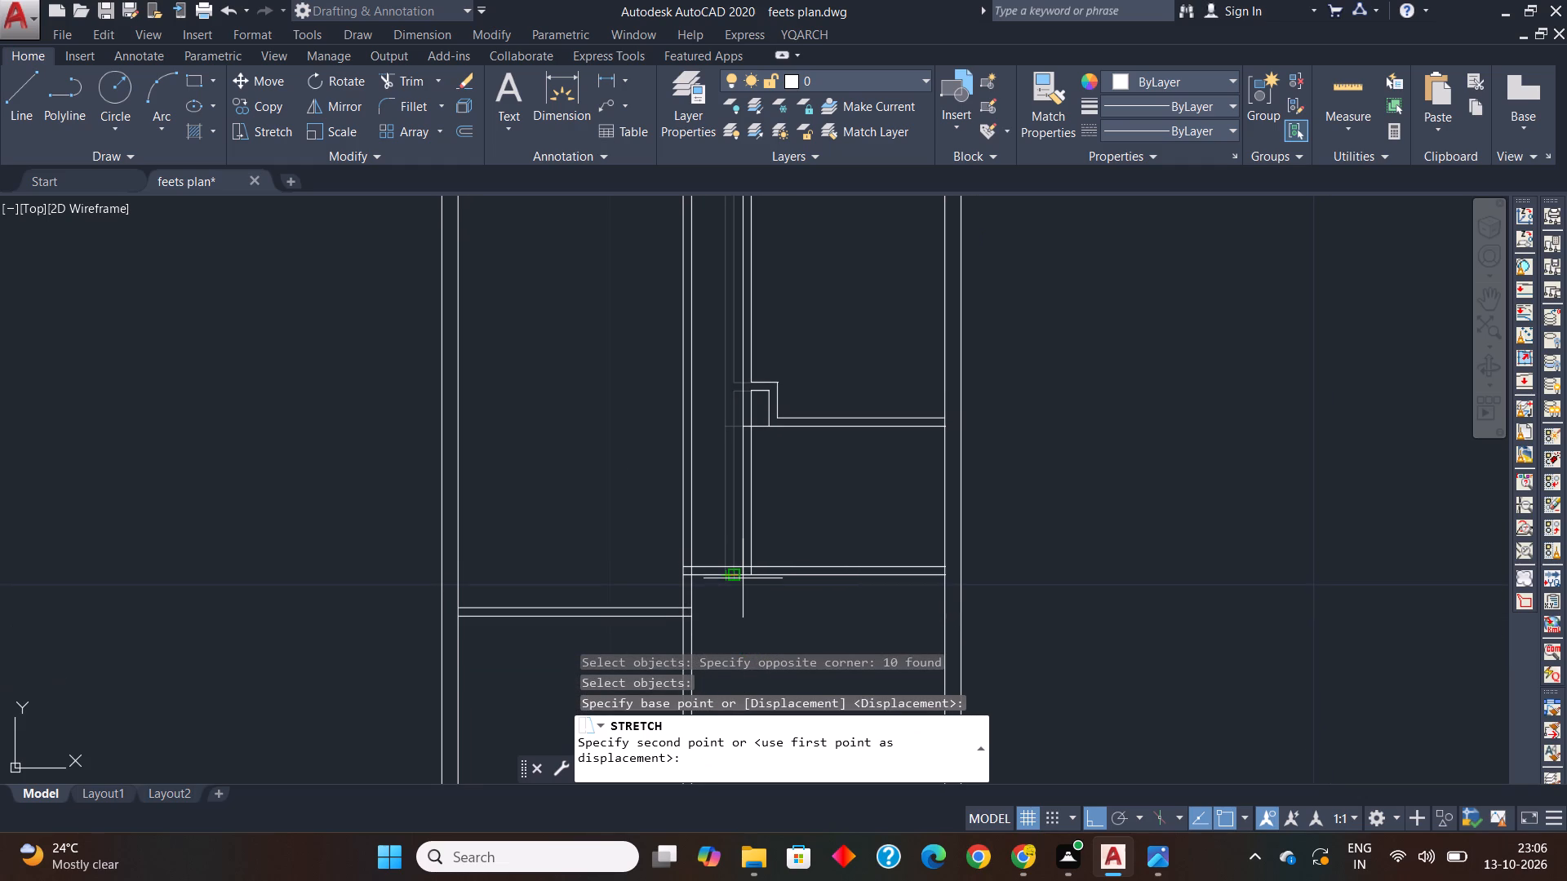
middle_click_drag(743, 581, 744, 679)
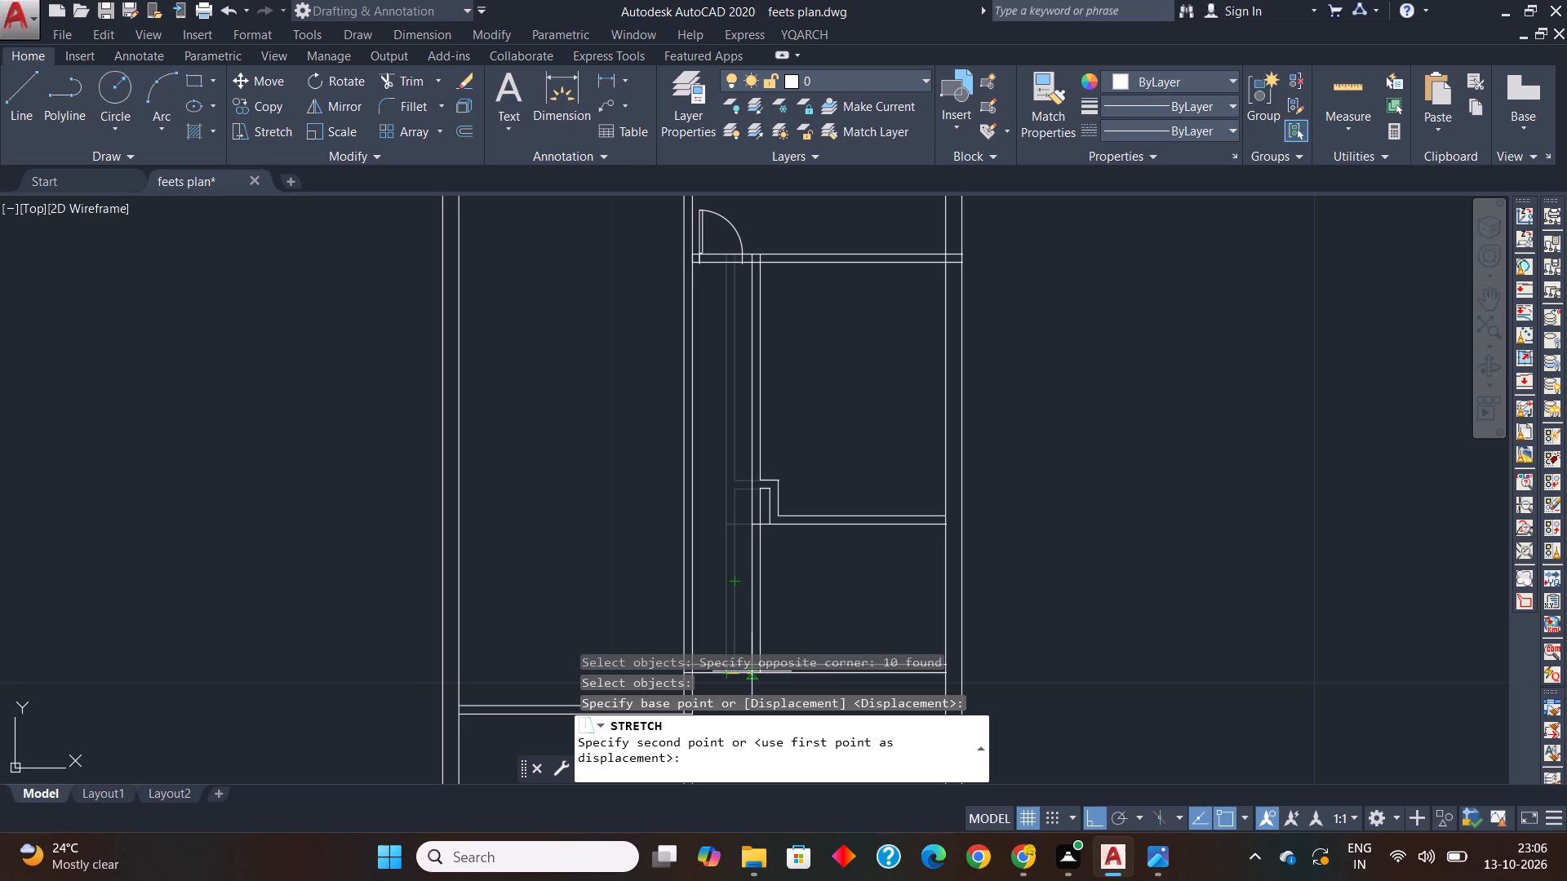
left_click(752, 671)
Stretch the stepped recess in Bedroom 2's lower wall by 0.5 away from the corridor to widen it.
scroll(767, 506, "up", 3)
middle_click_drag(766, 508, 756, 472)
type("str")
key("space")
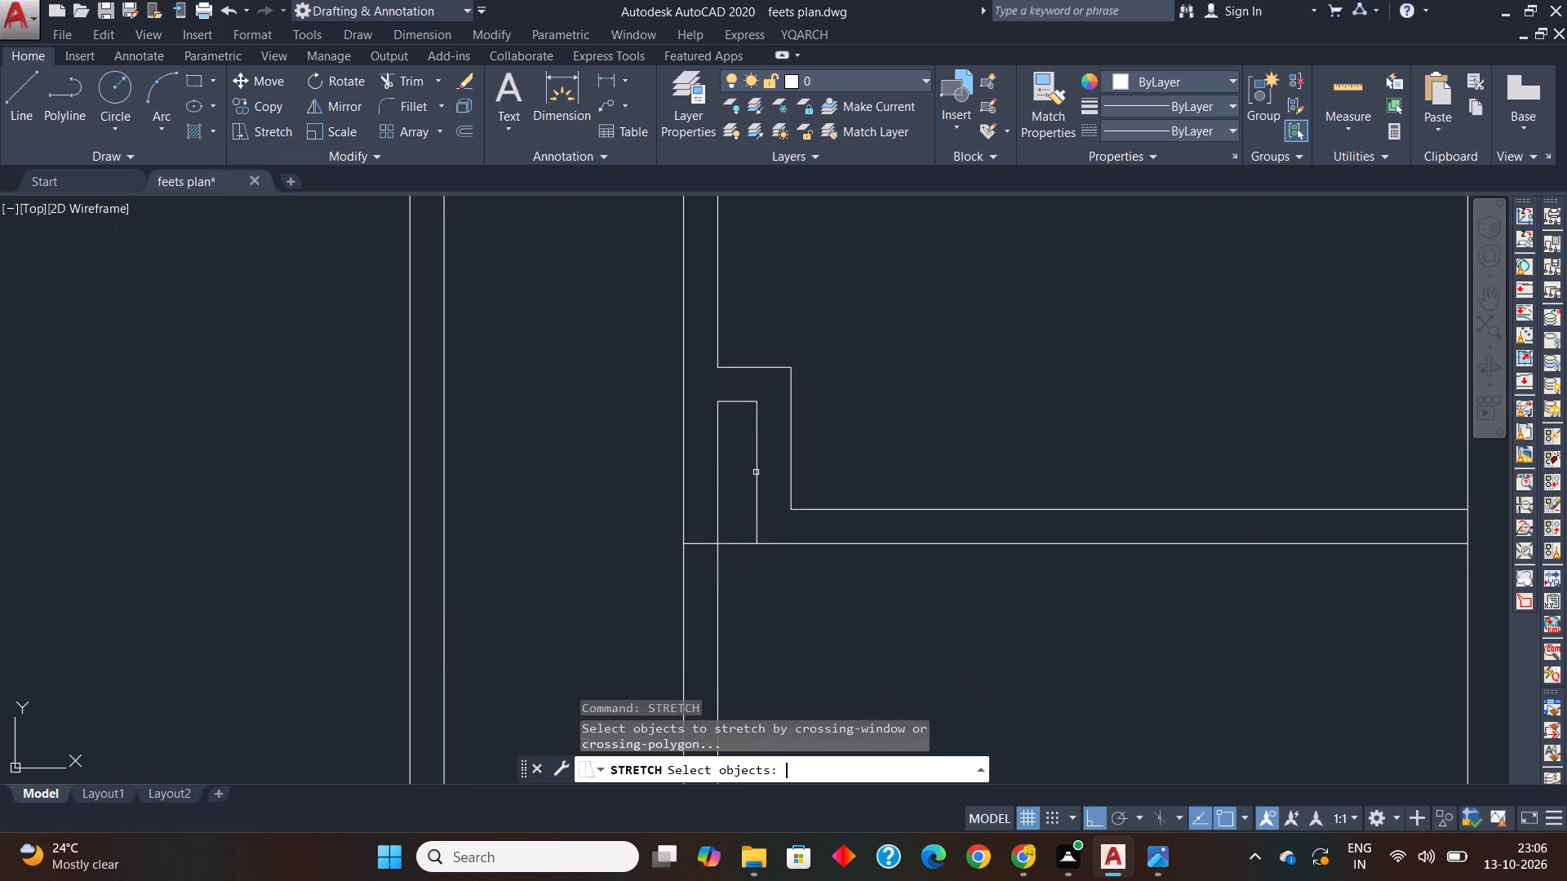
left_click(807, 322)
left_click(754, 578)
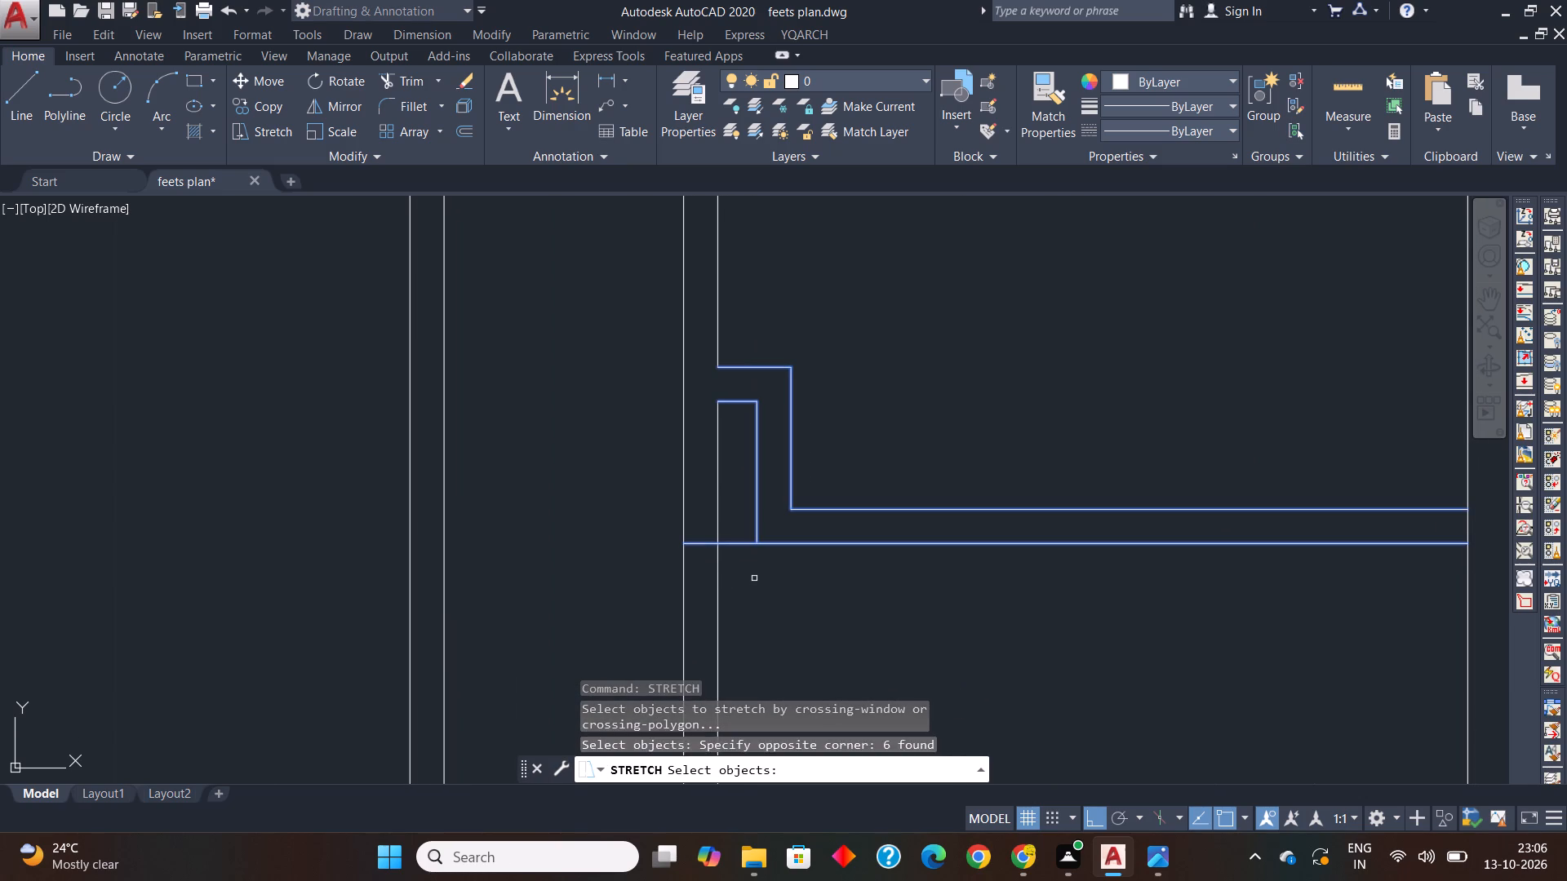
key("space")
left_click(759, 588)
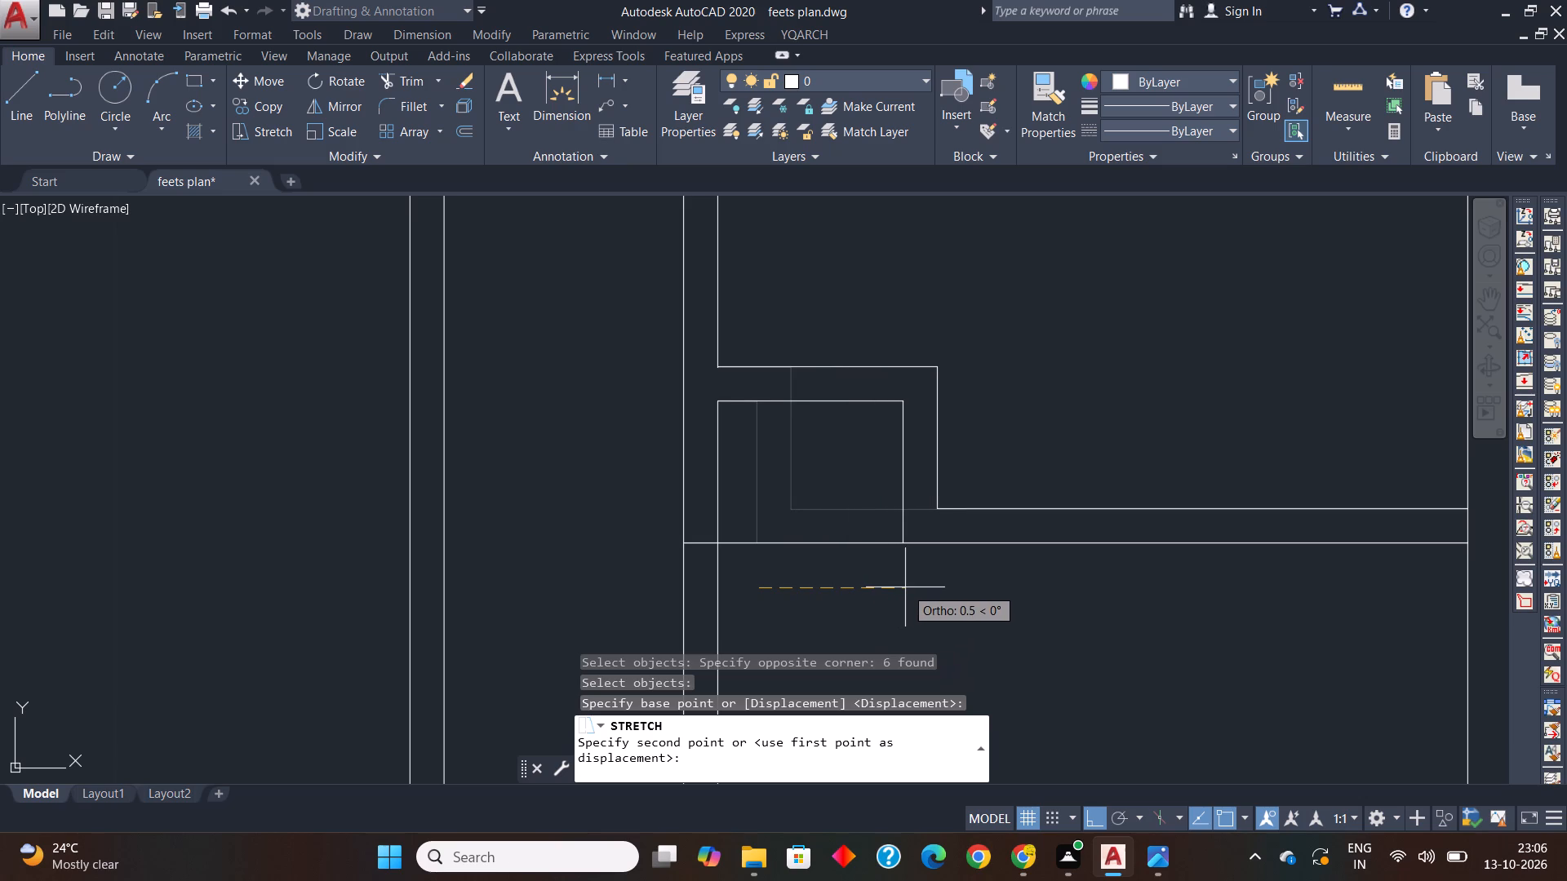
type("0.5")
key("Return")
scroll(824, 578, "down", 3)
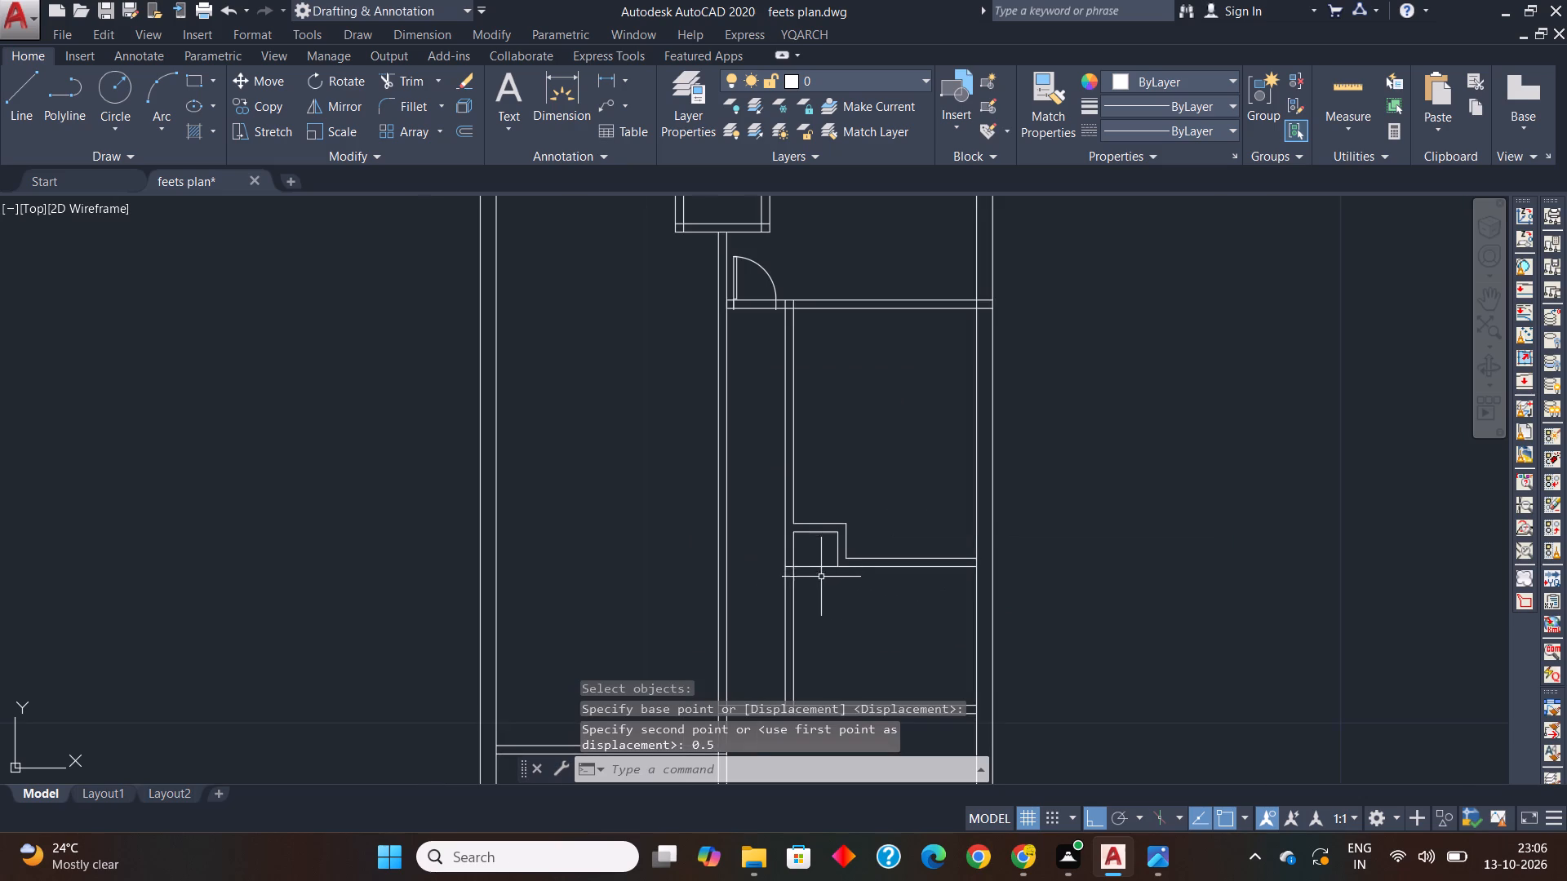
middle_click_drag(852, 584, 772, 618)
scroll(739, 460, "down", 1)
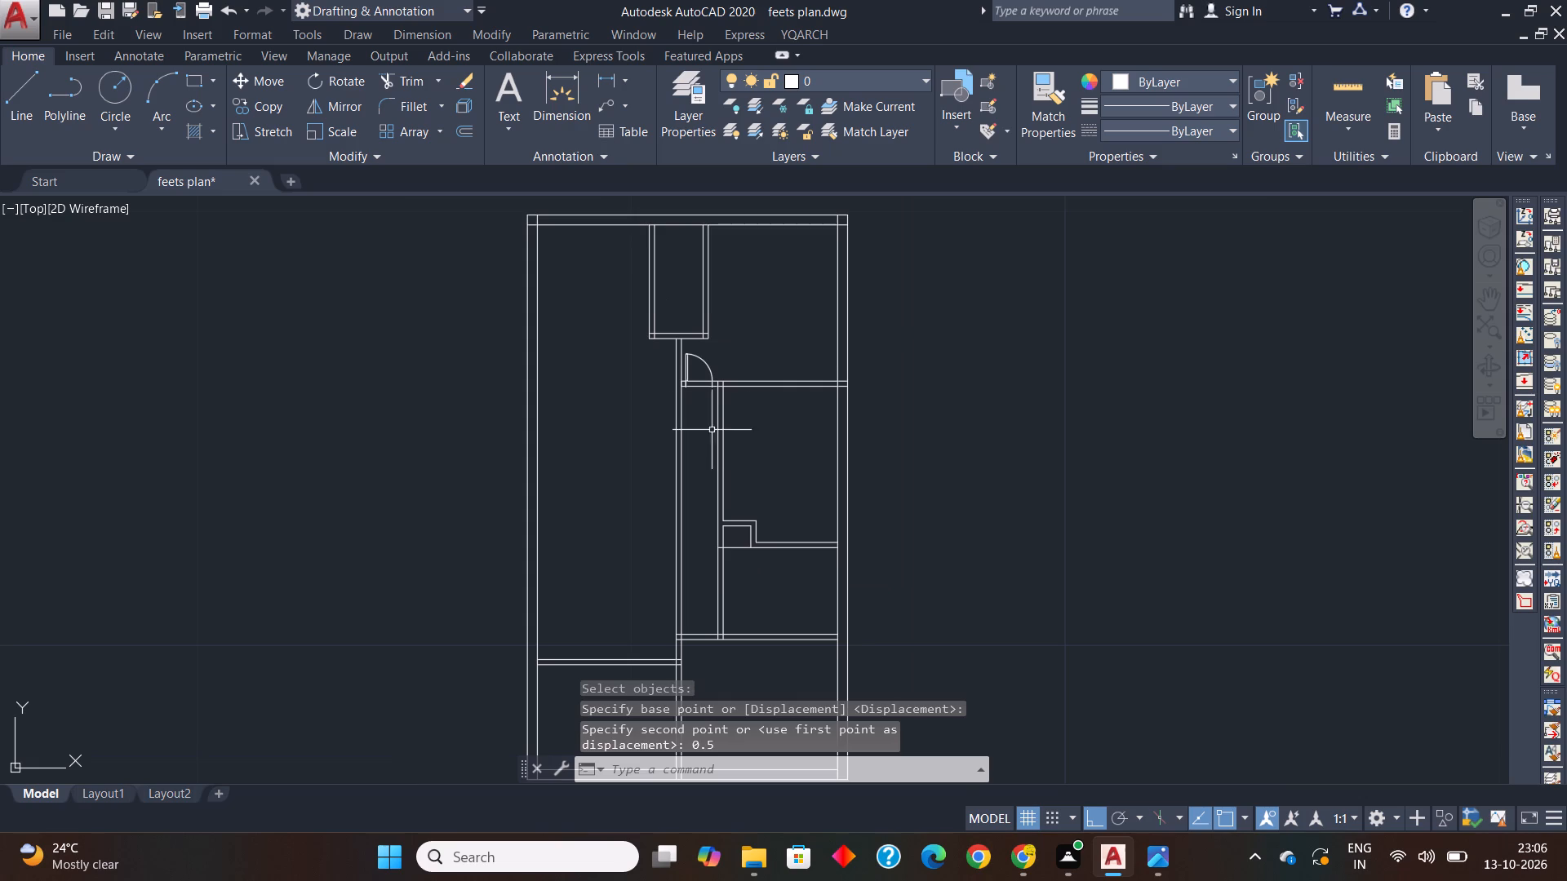
Trim both wall lines between the Bedroom 1 door's jambs to open the doorway.
scroll(686, 308, "up", 2)
scroll(710, 510, "up", 2)
key("t")
type("r")
key("space")
key("space")
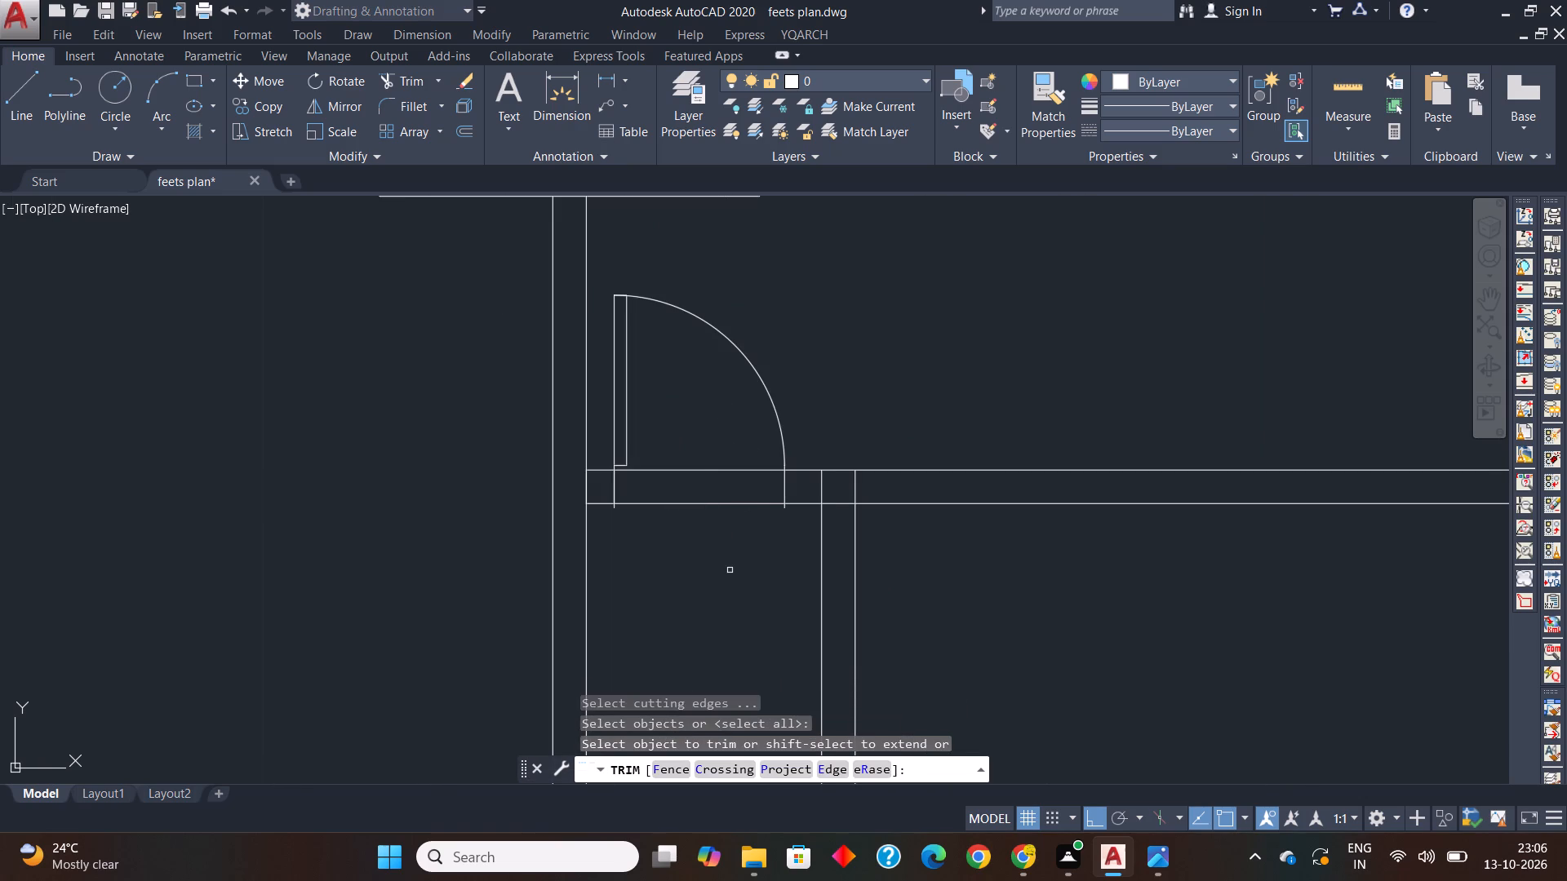
left_click(748, 537)
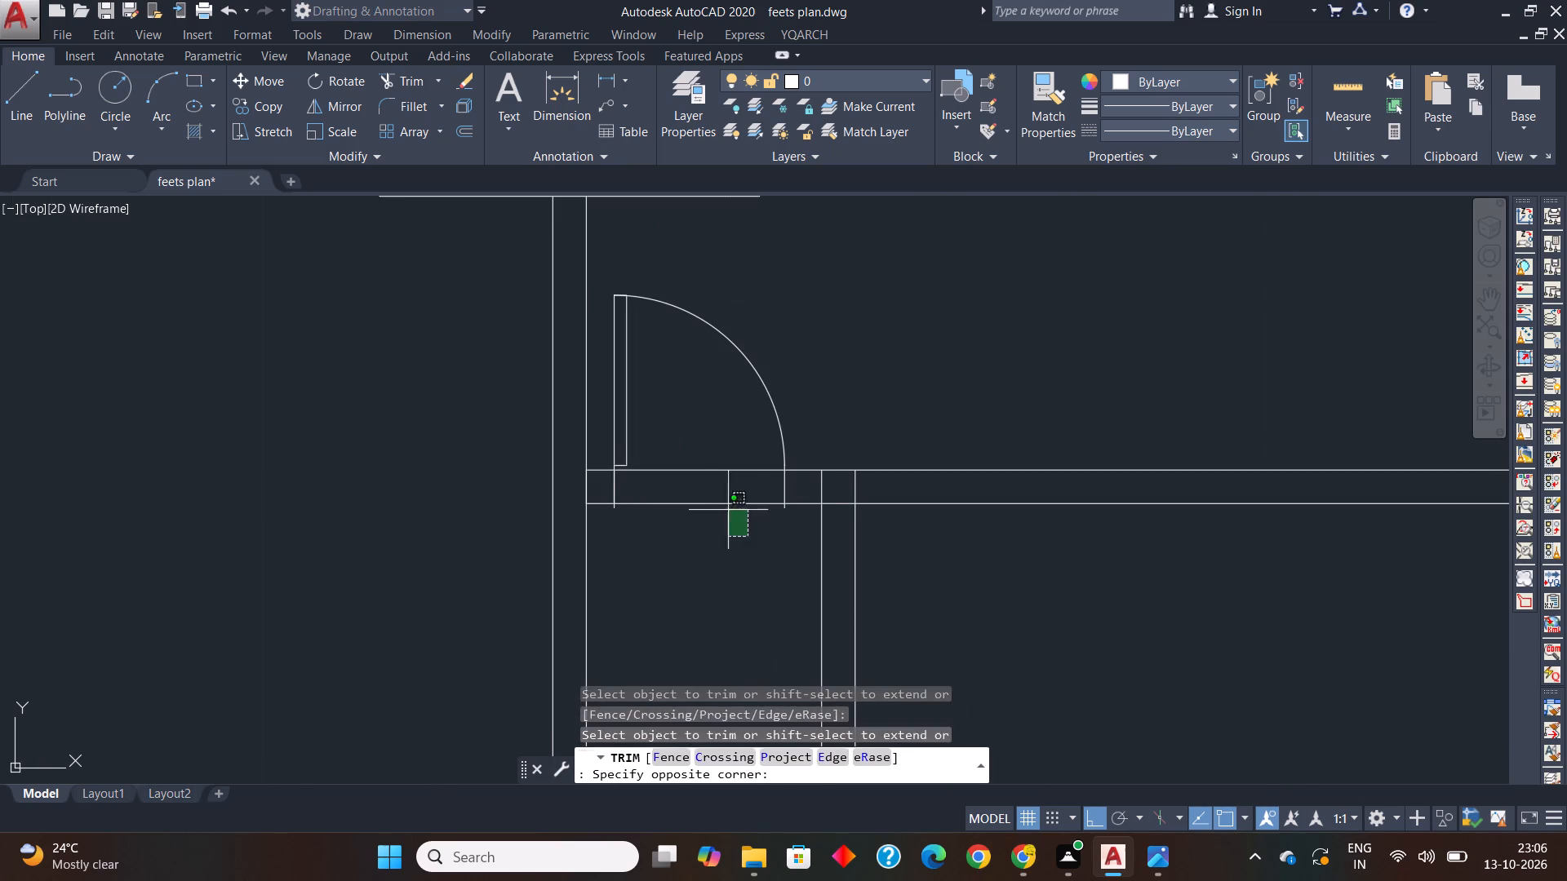
left_click(690, 439)
key("F1")
key("F1")
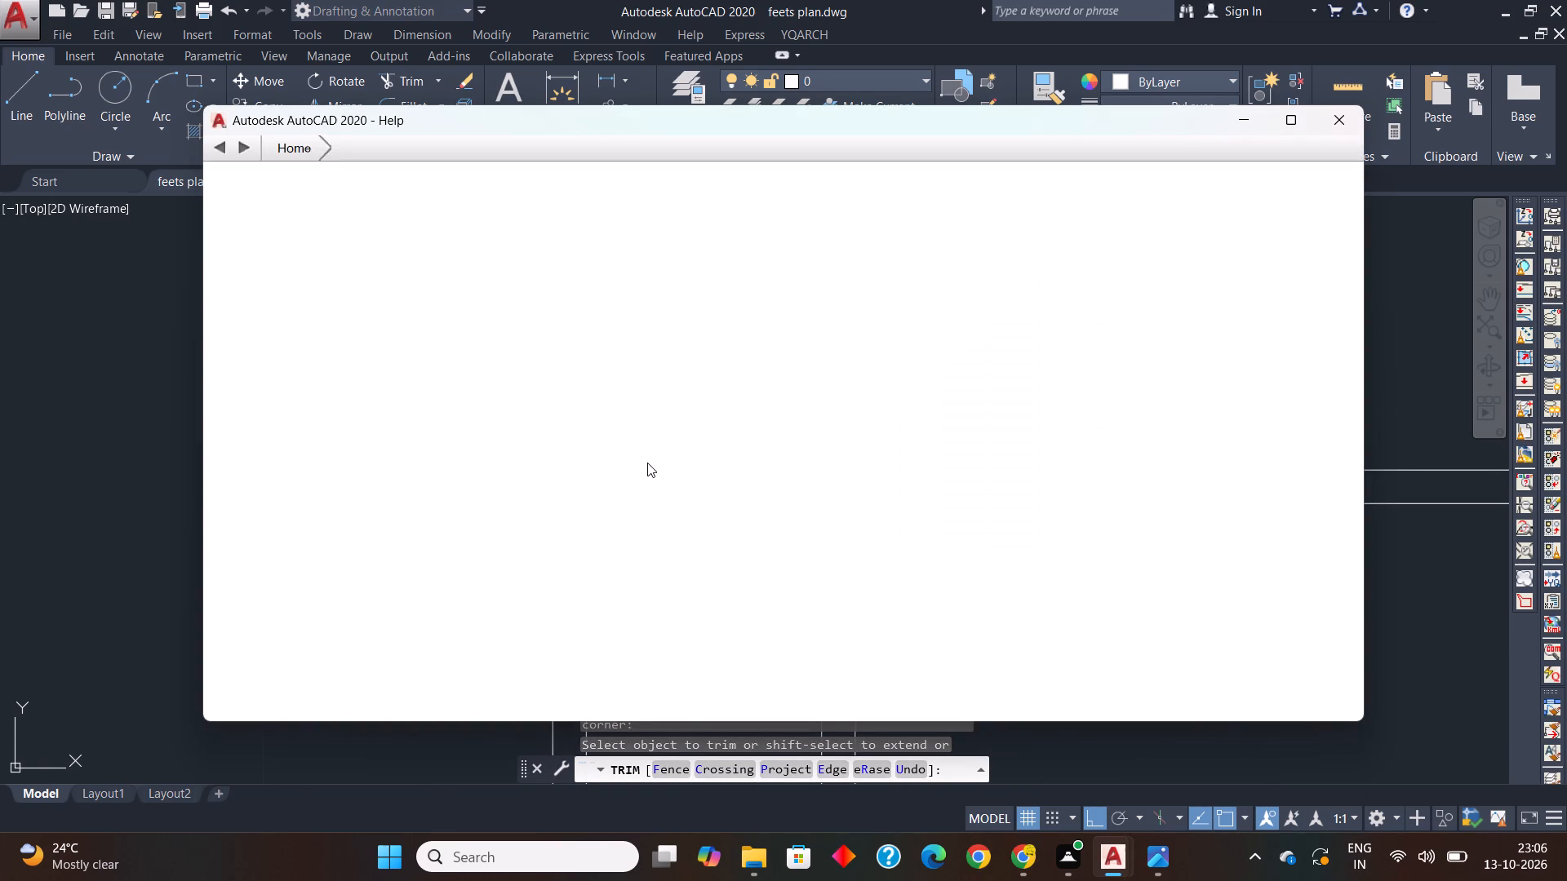
left_click(1331, 113)
key("Escape")
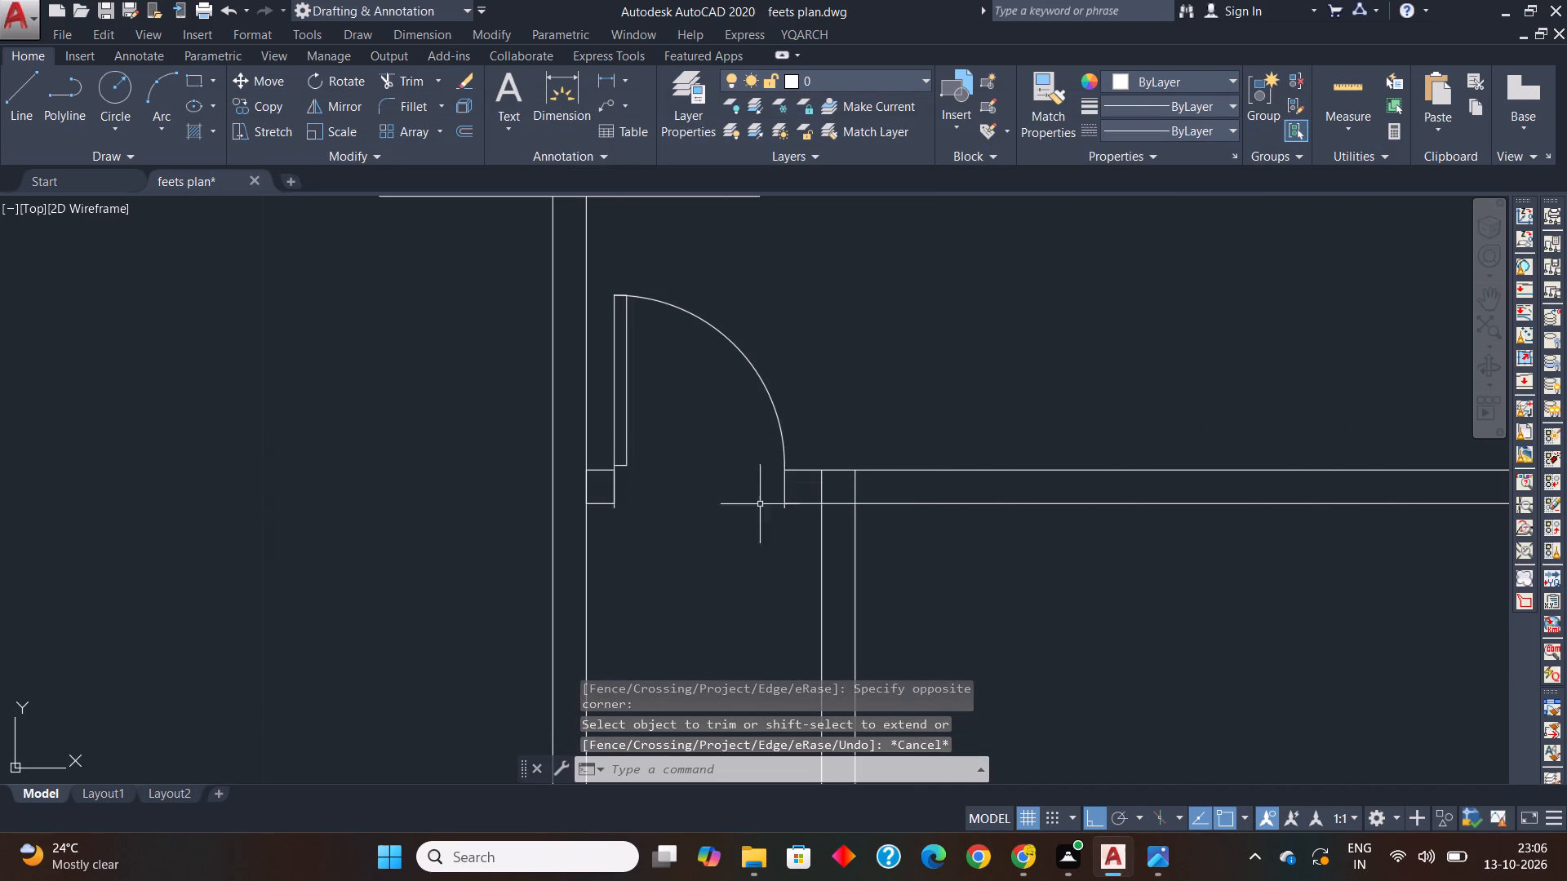
Pull the end of the door's hinge-side jamb line back to the corridor-side face of the wall.
scroll(657, 511, "up", 2)
scroll(566, 480, "up", 1)
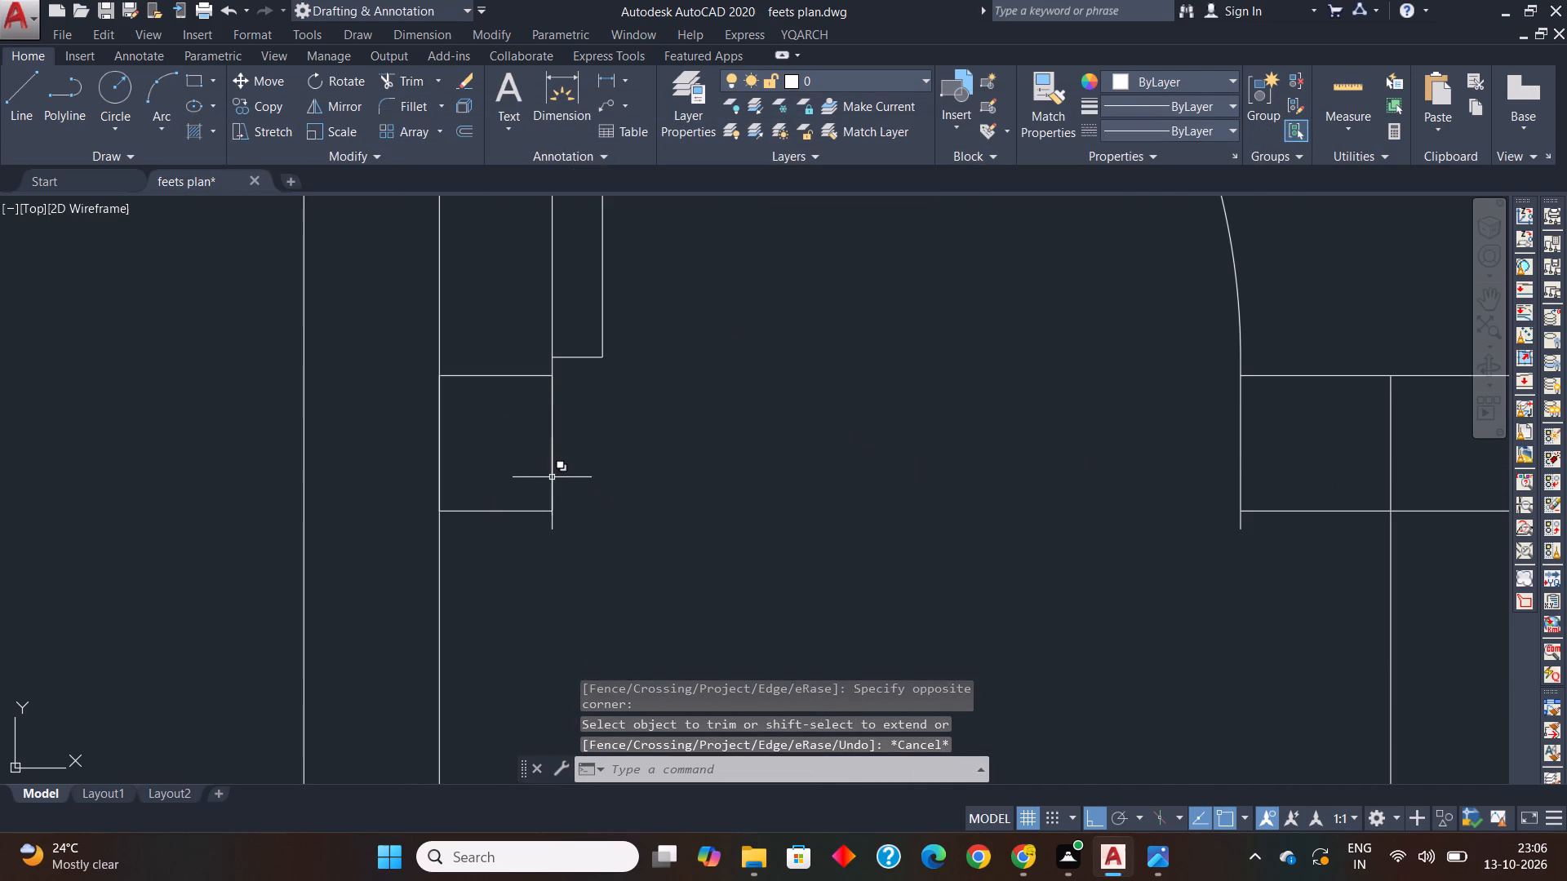
left_click(551, 476)
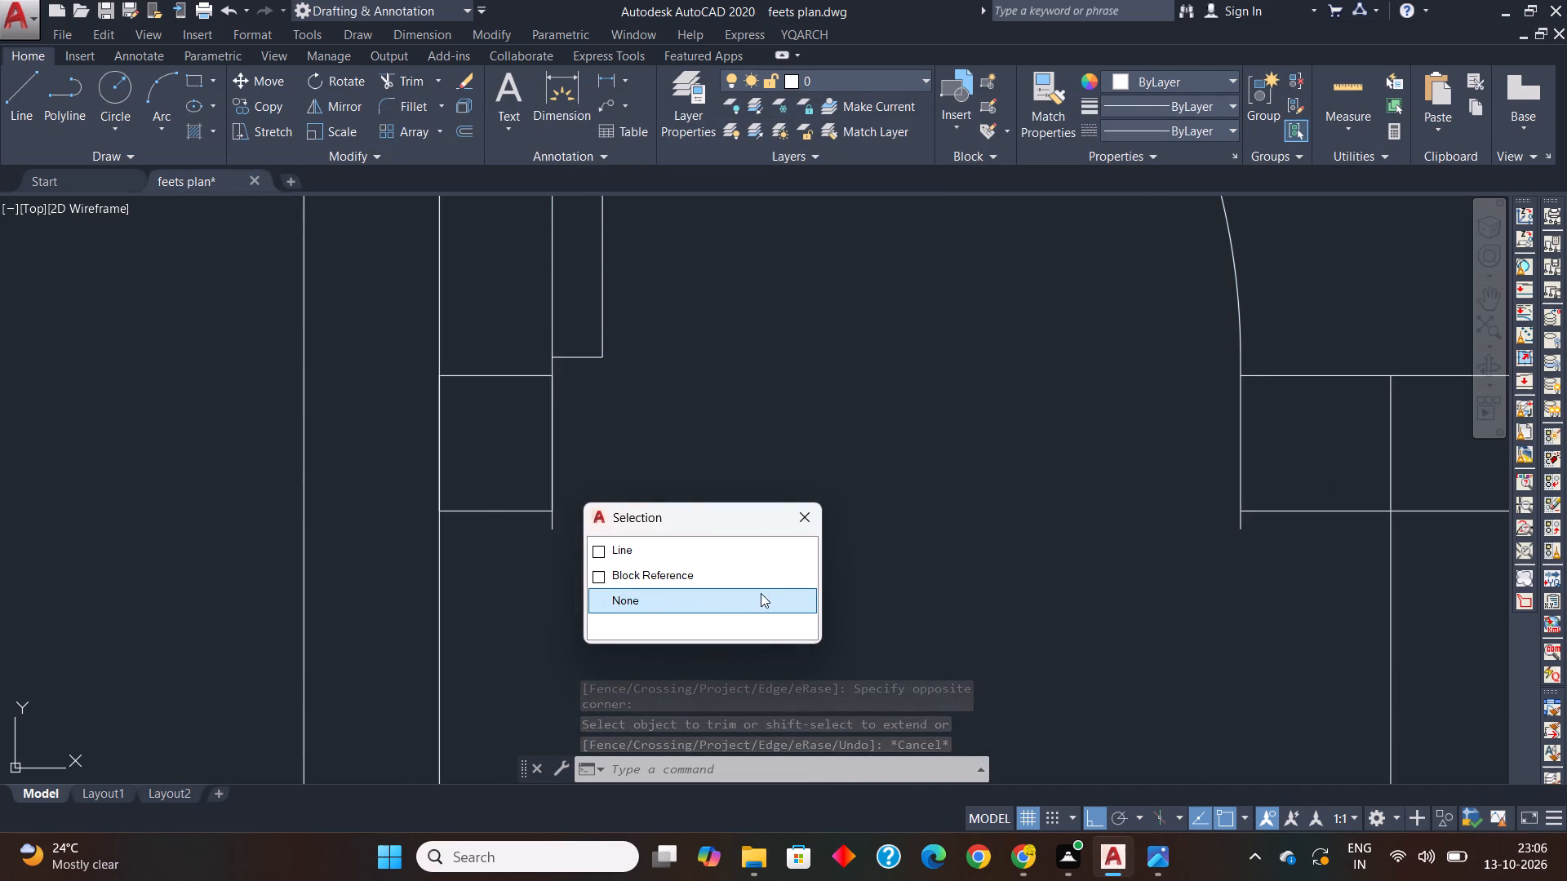
key("Escape")
key("Escape")
left_click(550, 520)
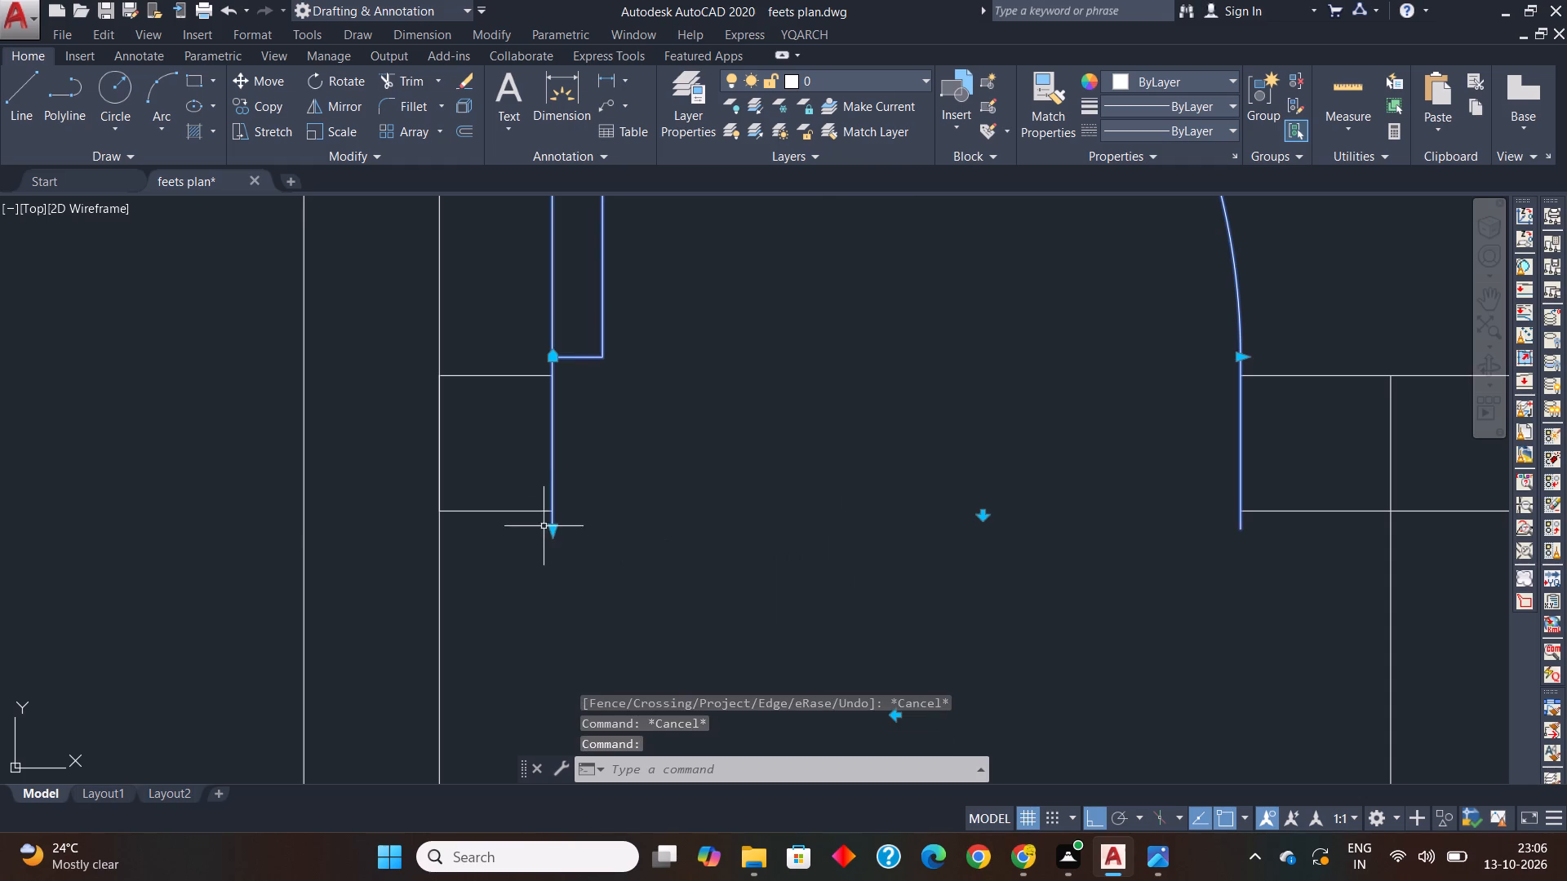
scroll(551, 531, "up", 1)
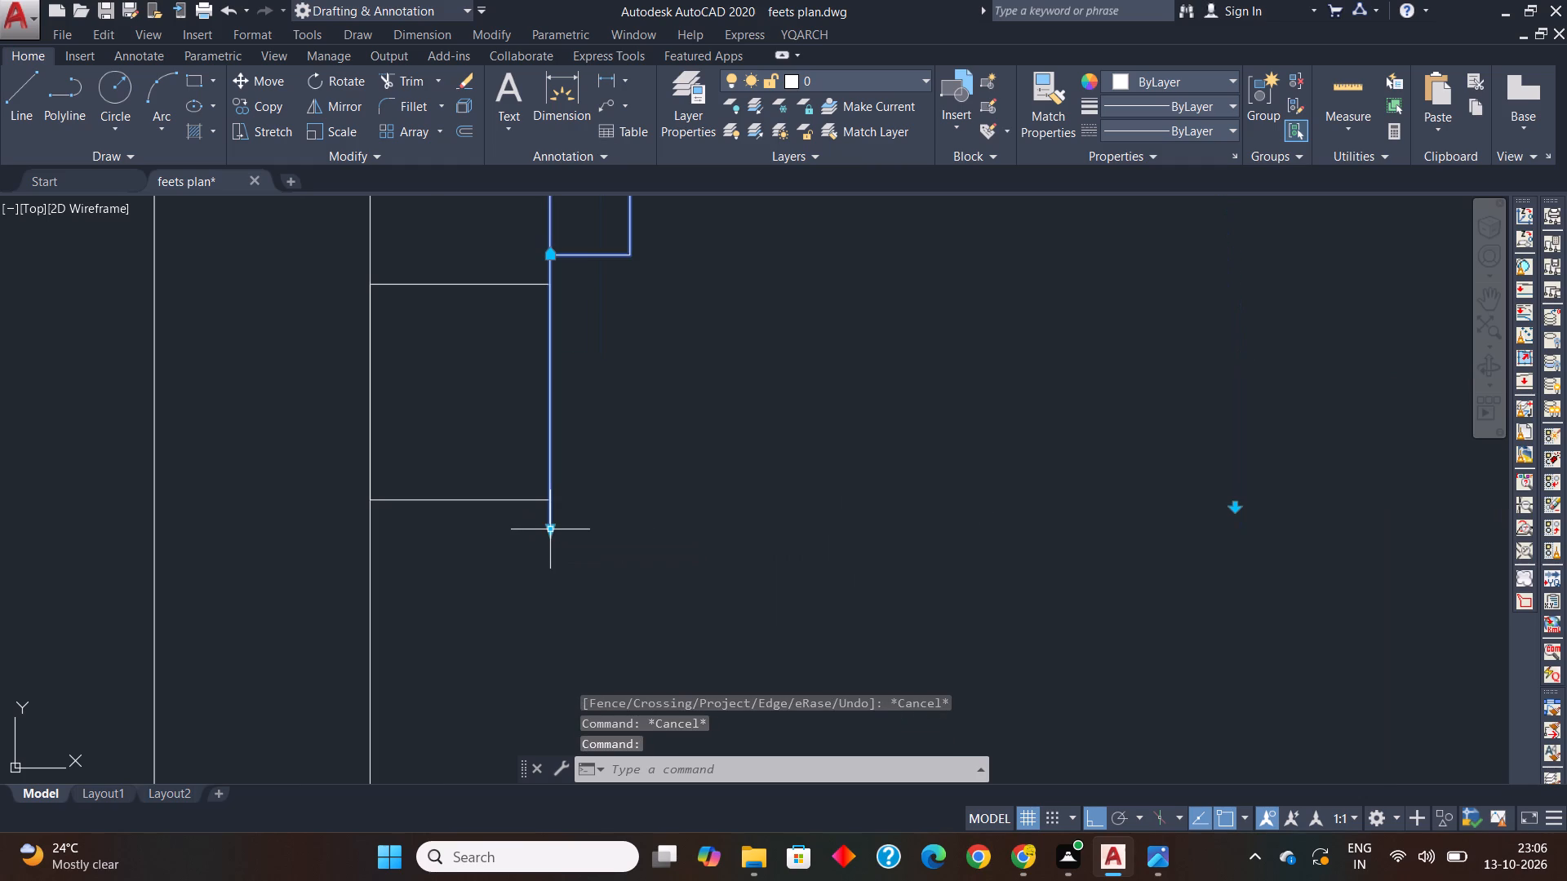
left_click(549, 528)
left_click(548, 499)
scroll(508, 541, "down", 2)
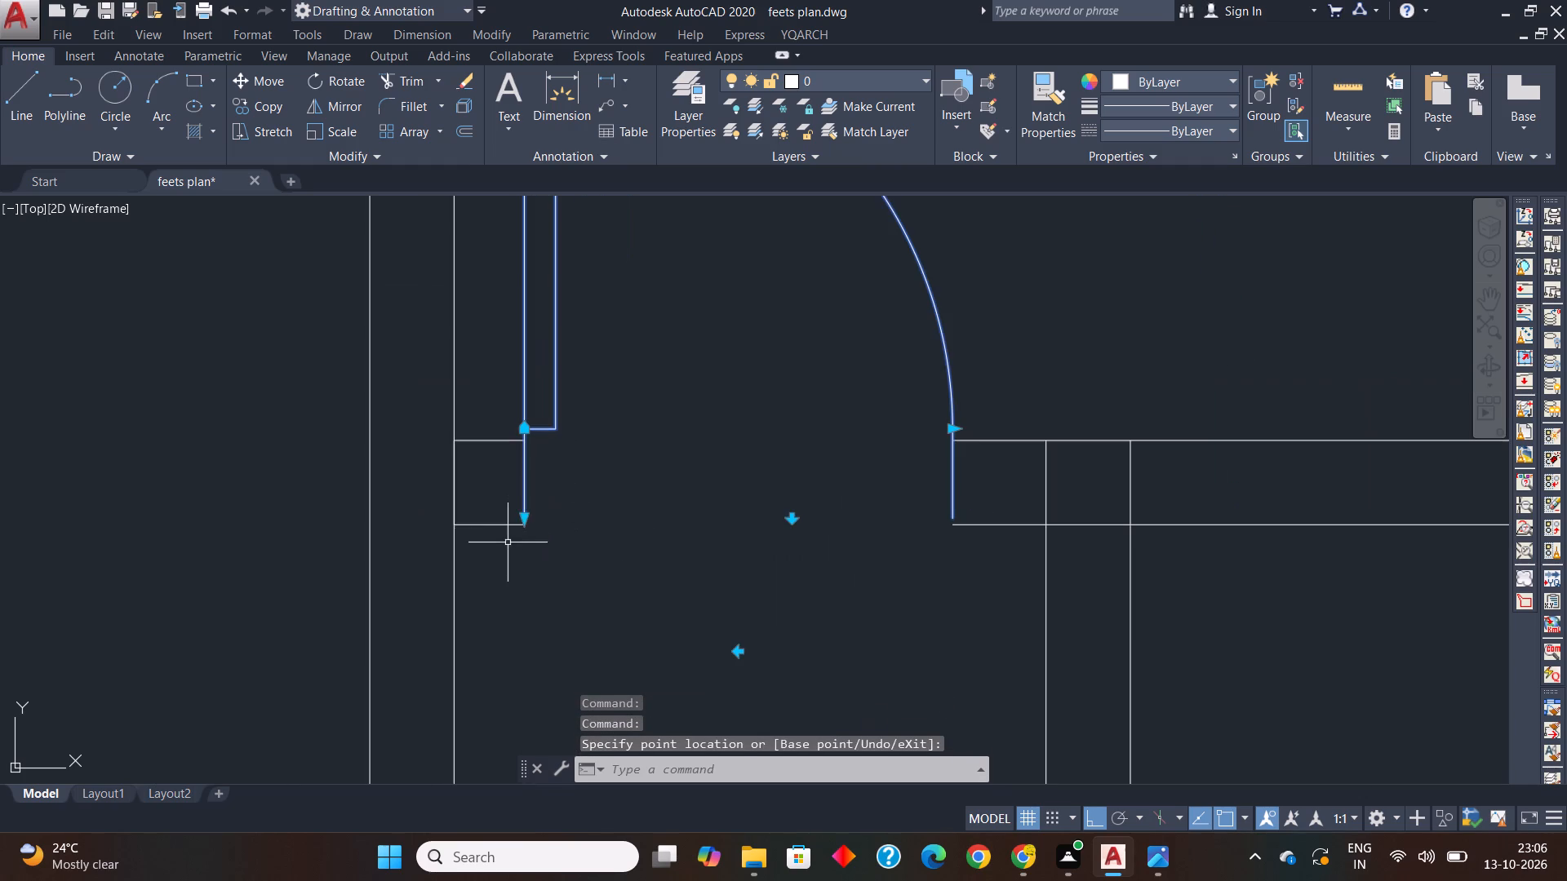
key("Escape")
Move the door by its far jamb's lower endpoint onto the end of the wall's corridor-side line.
middle_click_drag(761, 520, 672, 511)
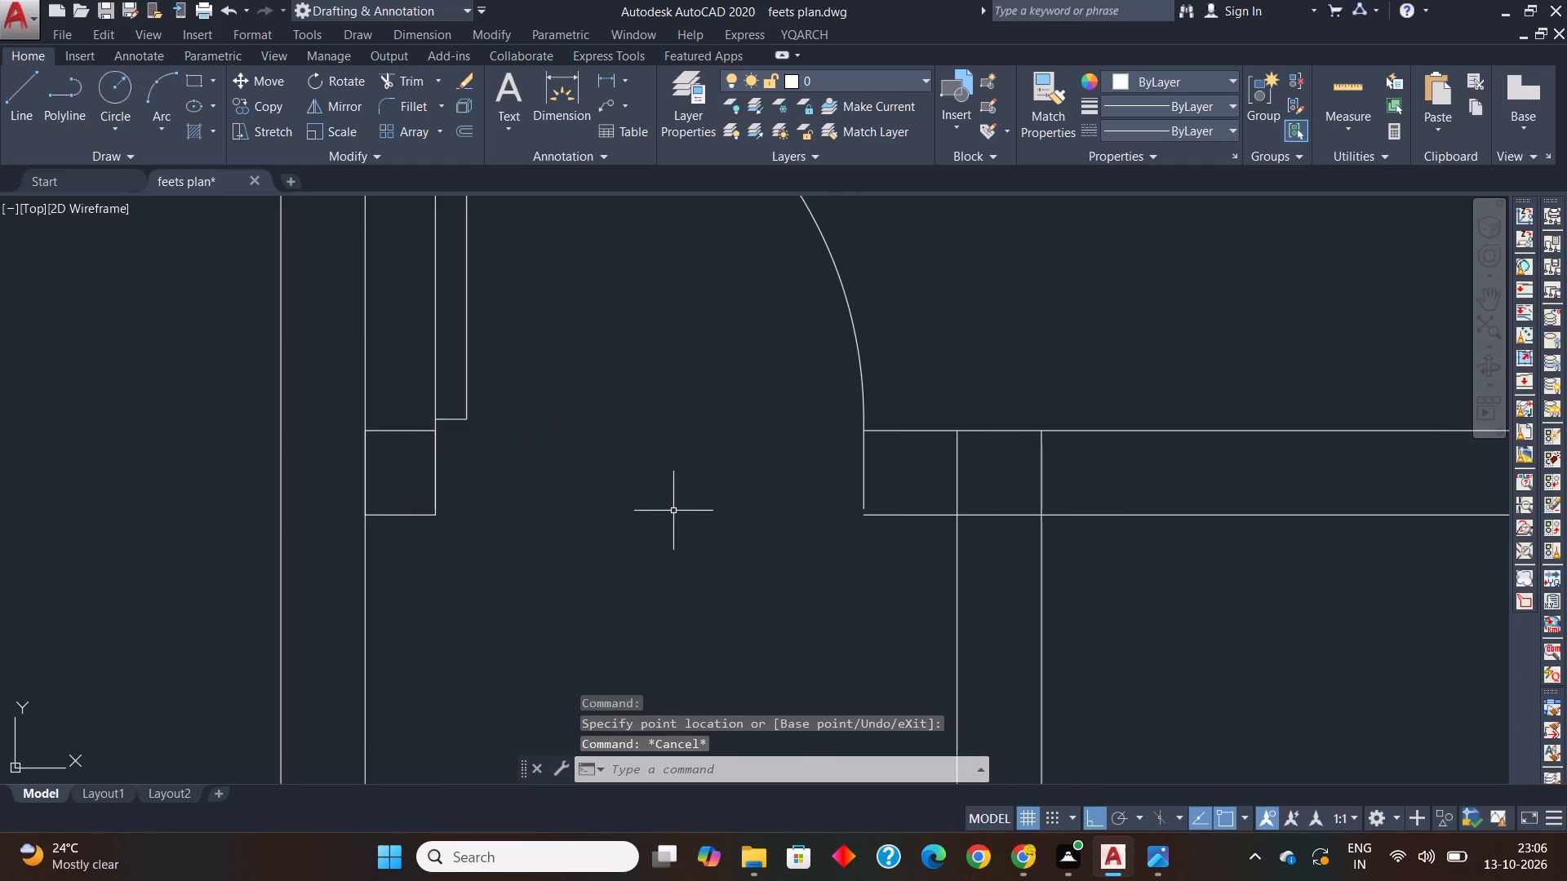
scroll(902, 506, "up", 1)
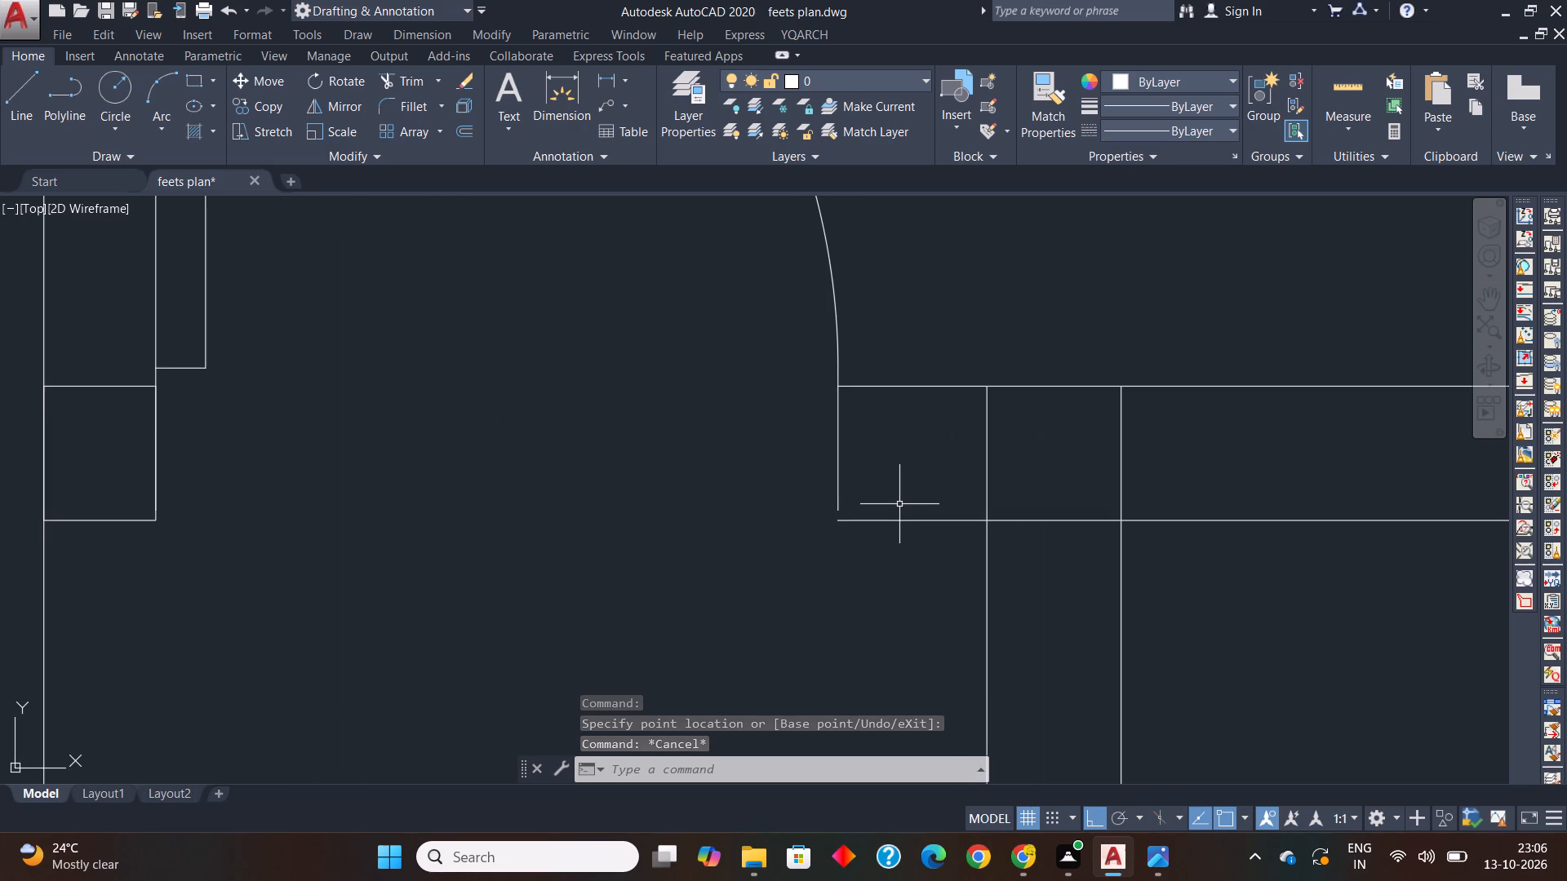
left_click(839, 458)
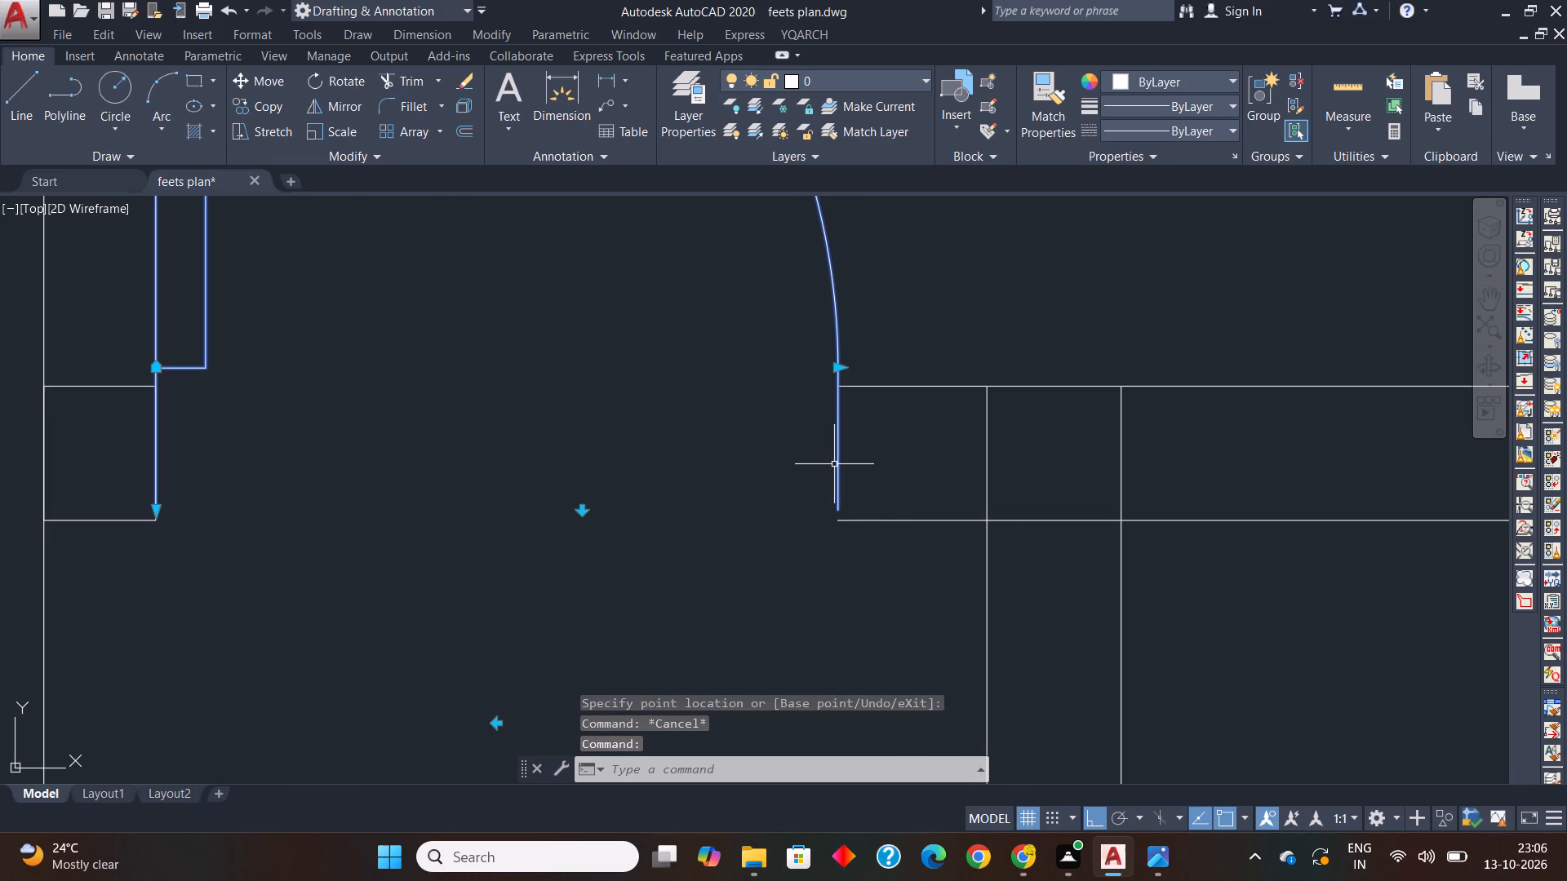
type("m")
key("space")
scroll(831, 523, "up", 2)
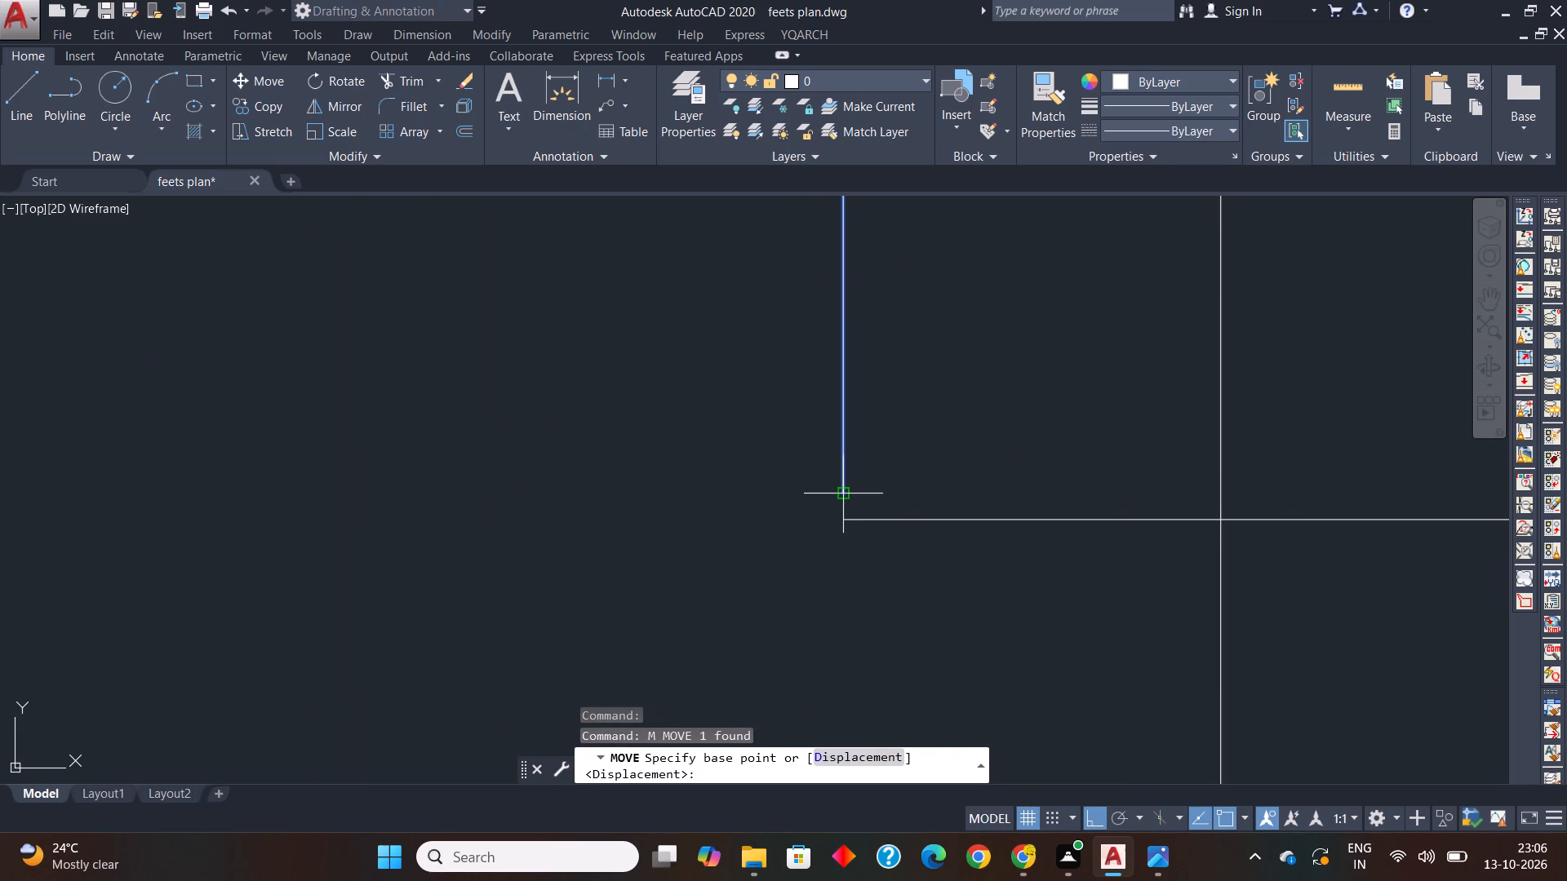
left_click(842, 496)
left_click(842, 520)
scroll(698, 517, "down", 5)
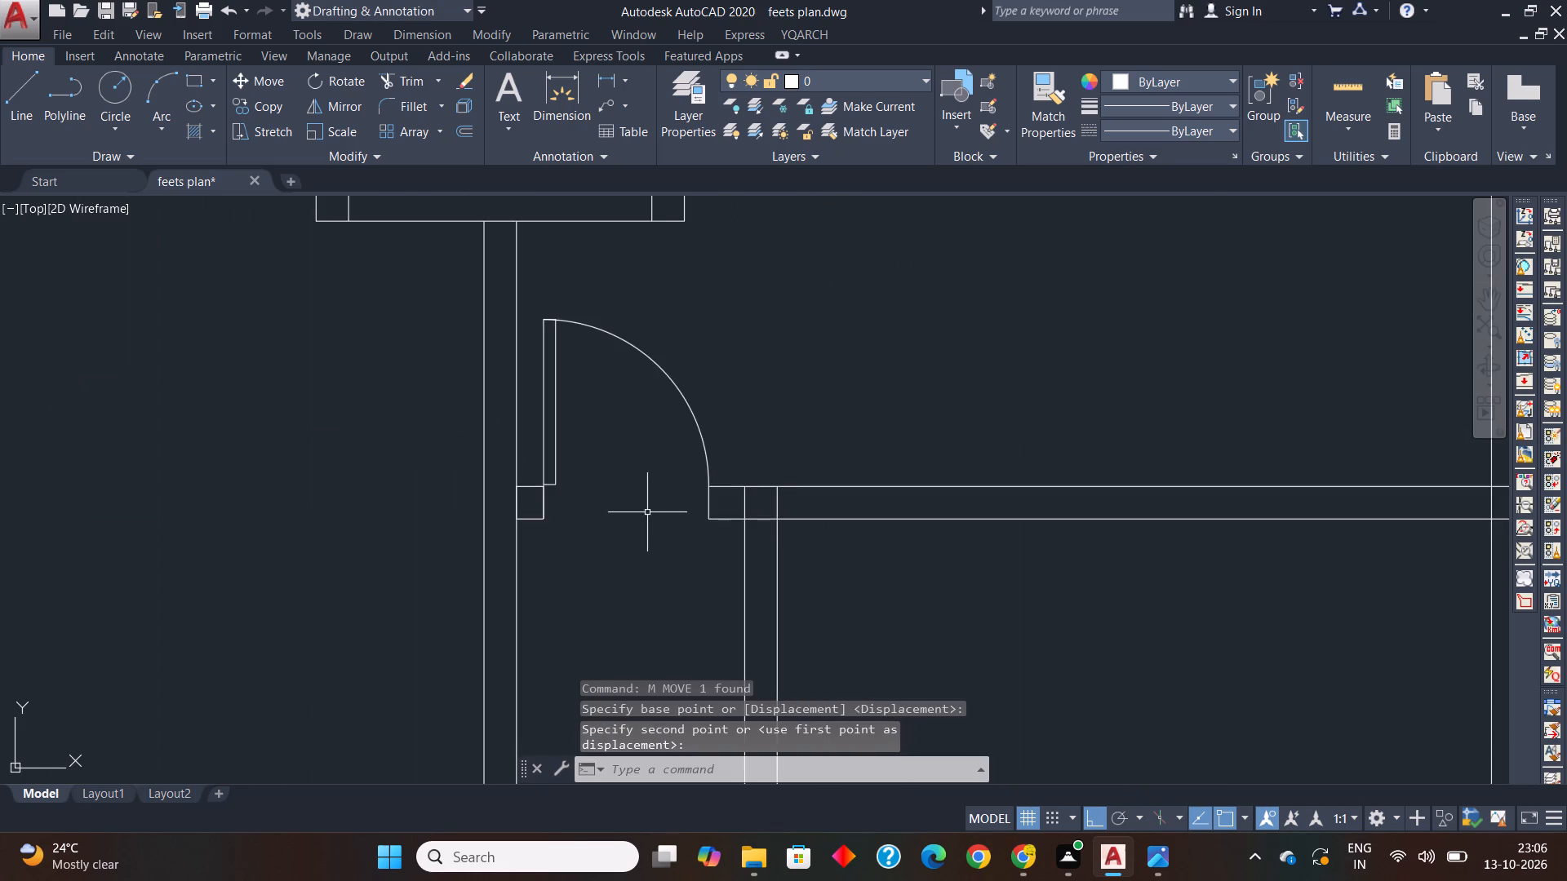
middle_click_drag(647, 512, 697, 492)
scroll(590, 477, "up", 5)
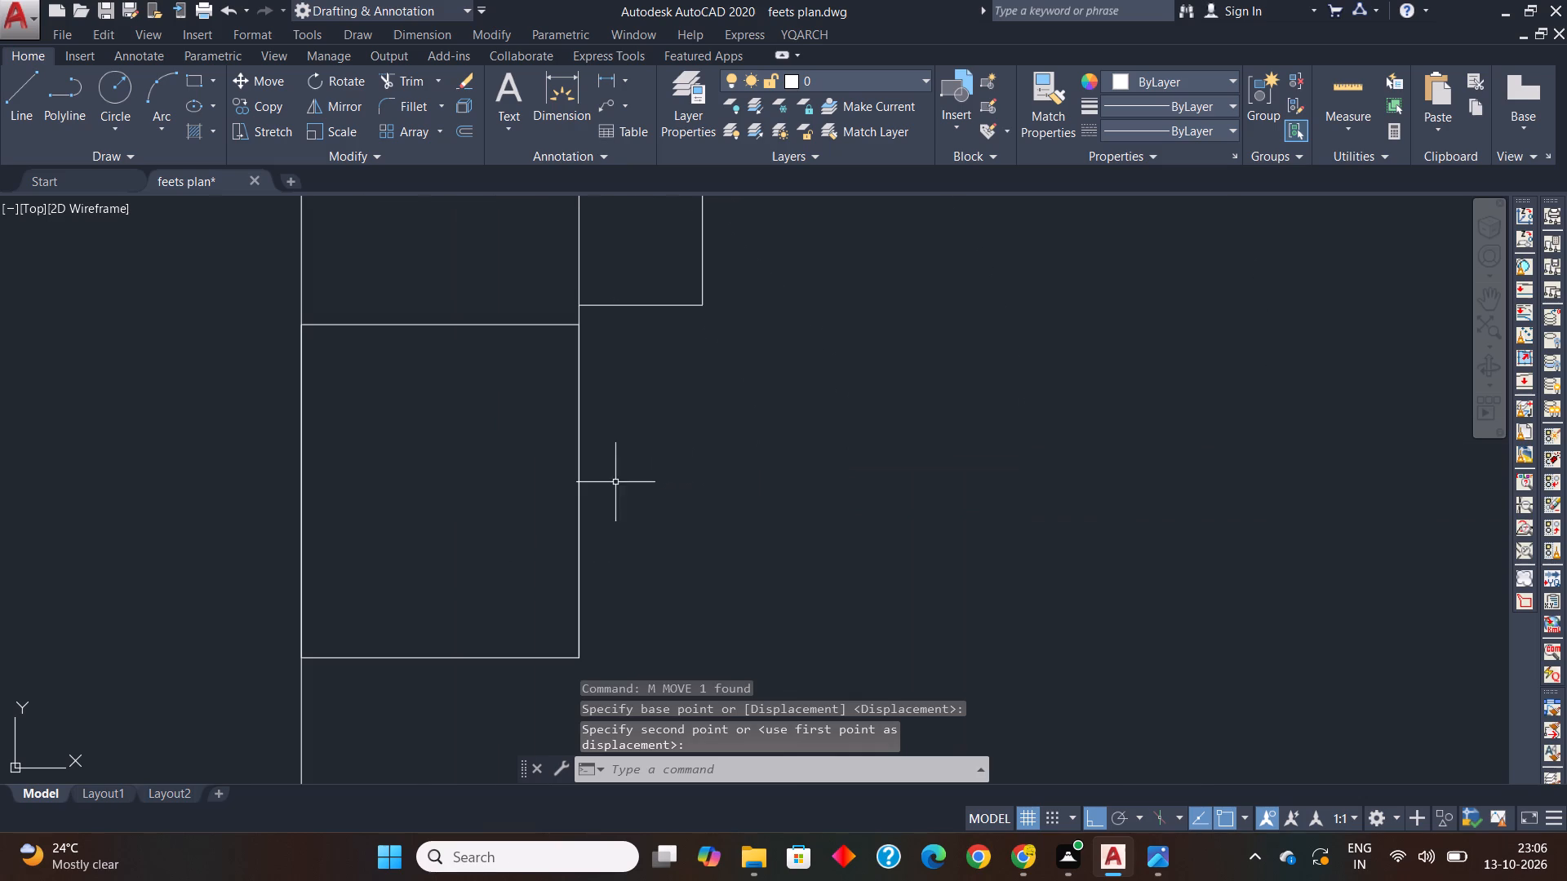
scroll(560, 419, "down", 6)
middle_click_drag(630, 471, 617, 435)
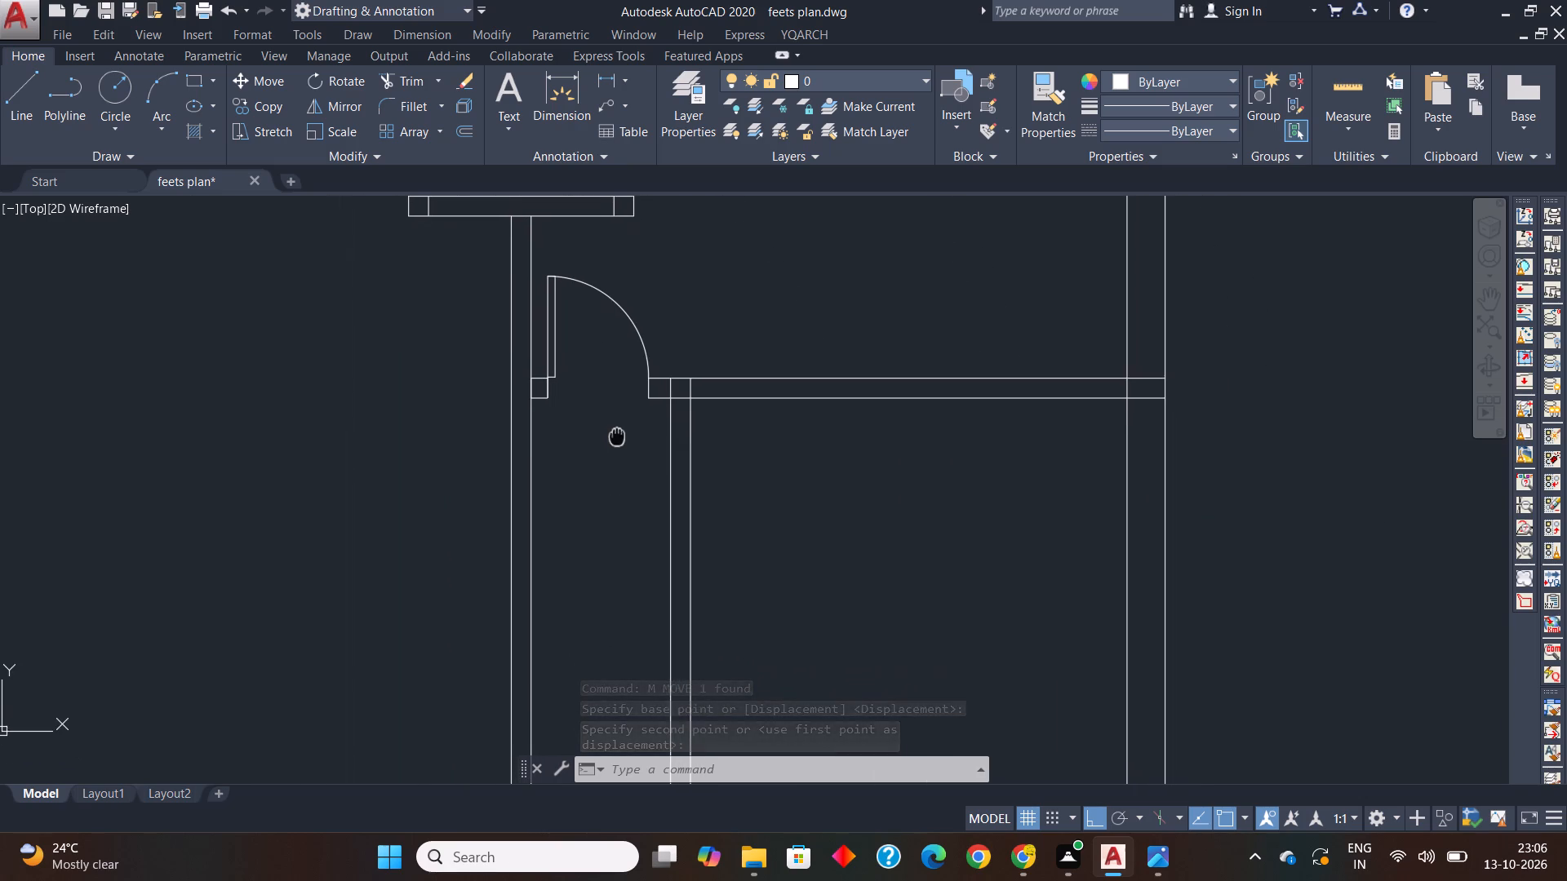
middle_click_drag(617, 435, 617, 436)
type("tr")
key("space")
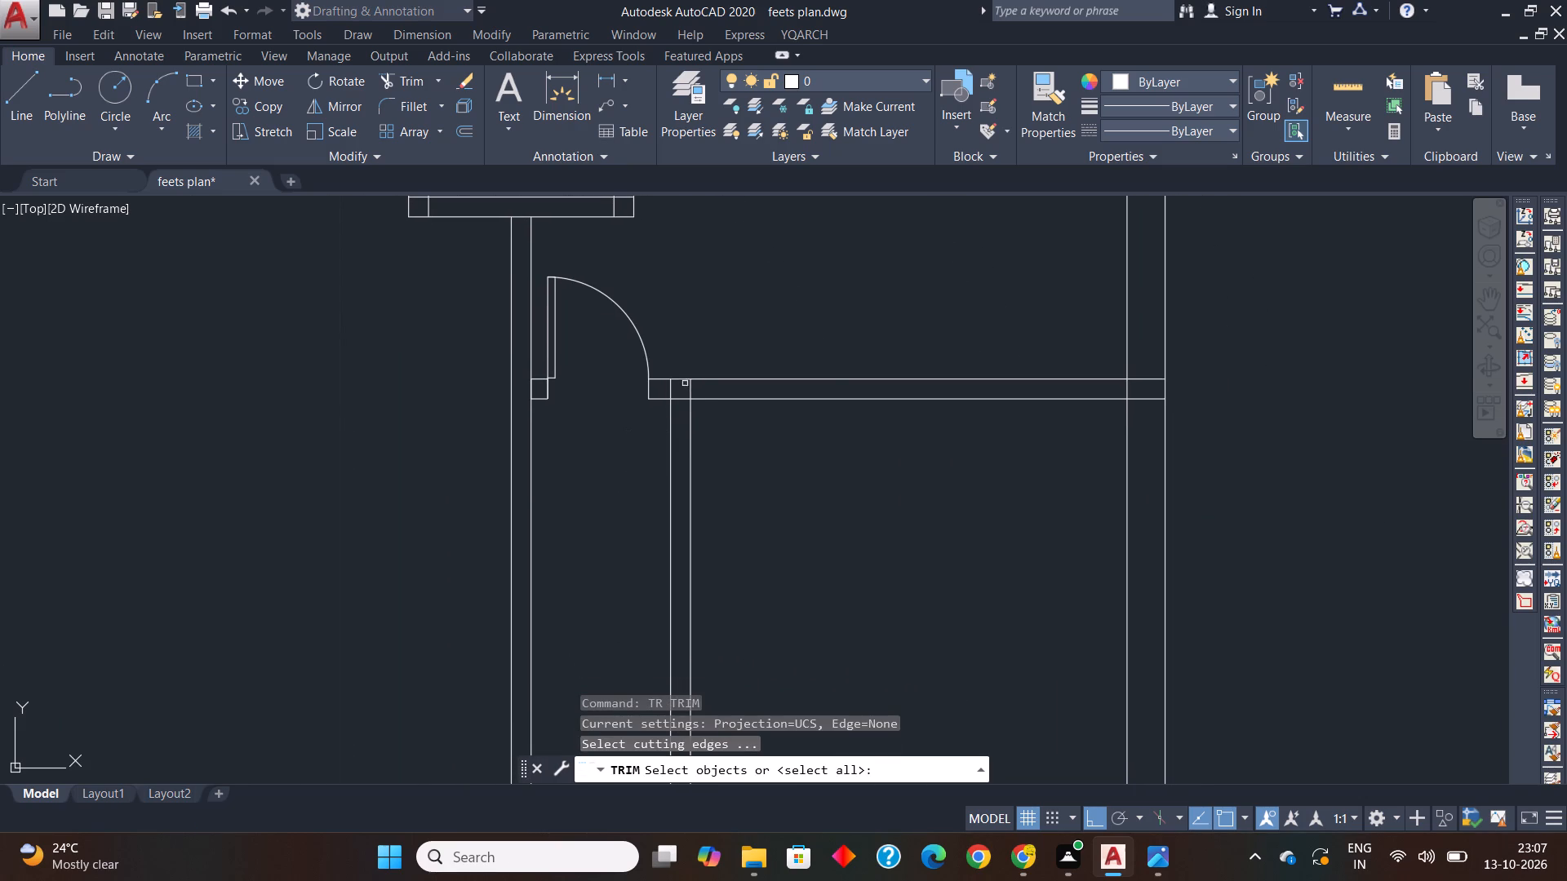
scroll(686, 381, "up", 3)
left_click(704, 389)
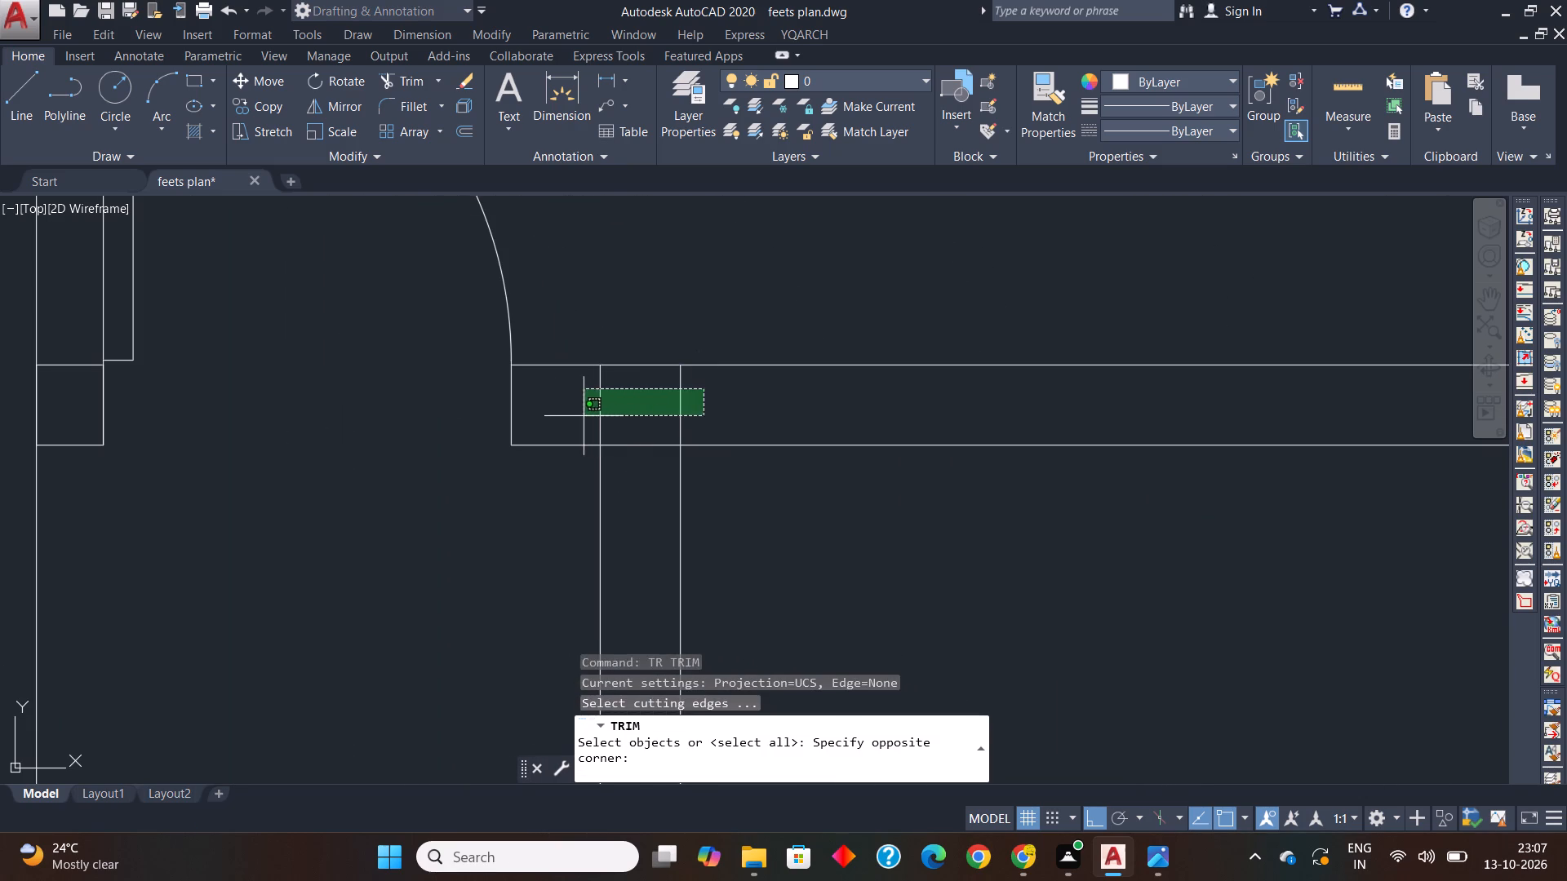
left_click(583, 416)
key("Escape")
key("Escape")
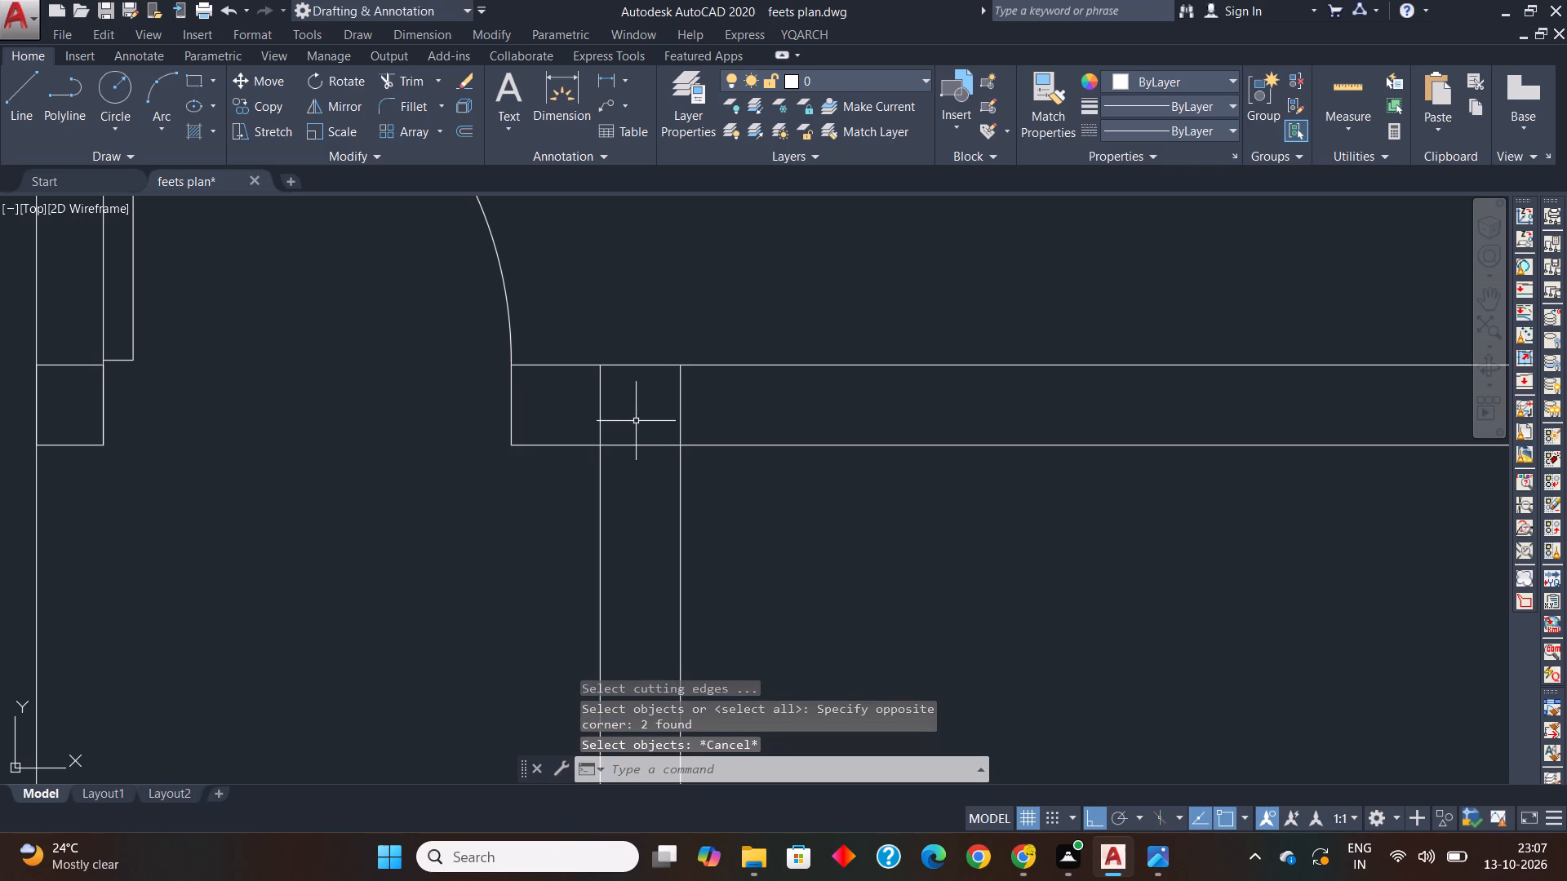
Trim the overlapping lines where Bedroom 2's corridor-side wall meets the Bedroom 1 wall, leaving a clean T-junction.
type("tr")
key("space")
key("space")
left_click_drag(712, 394, 709, 394)
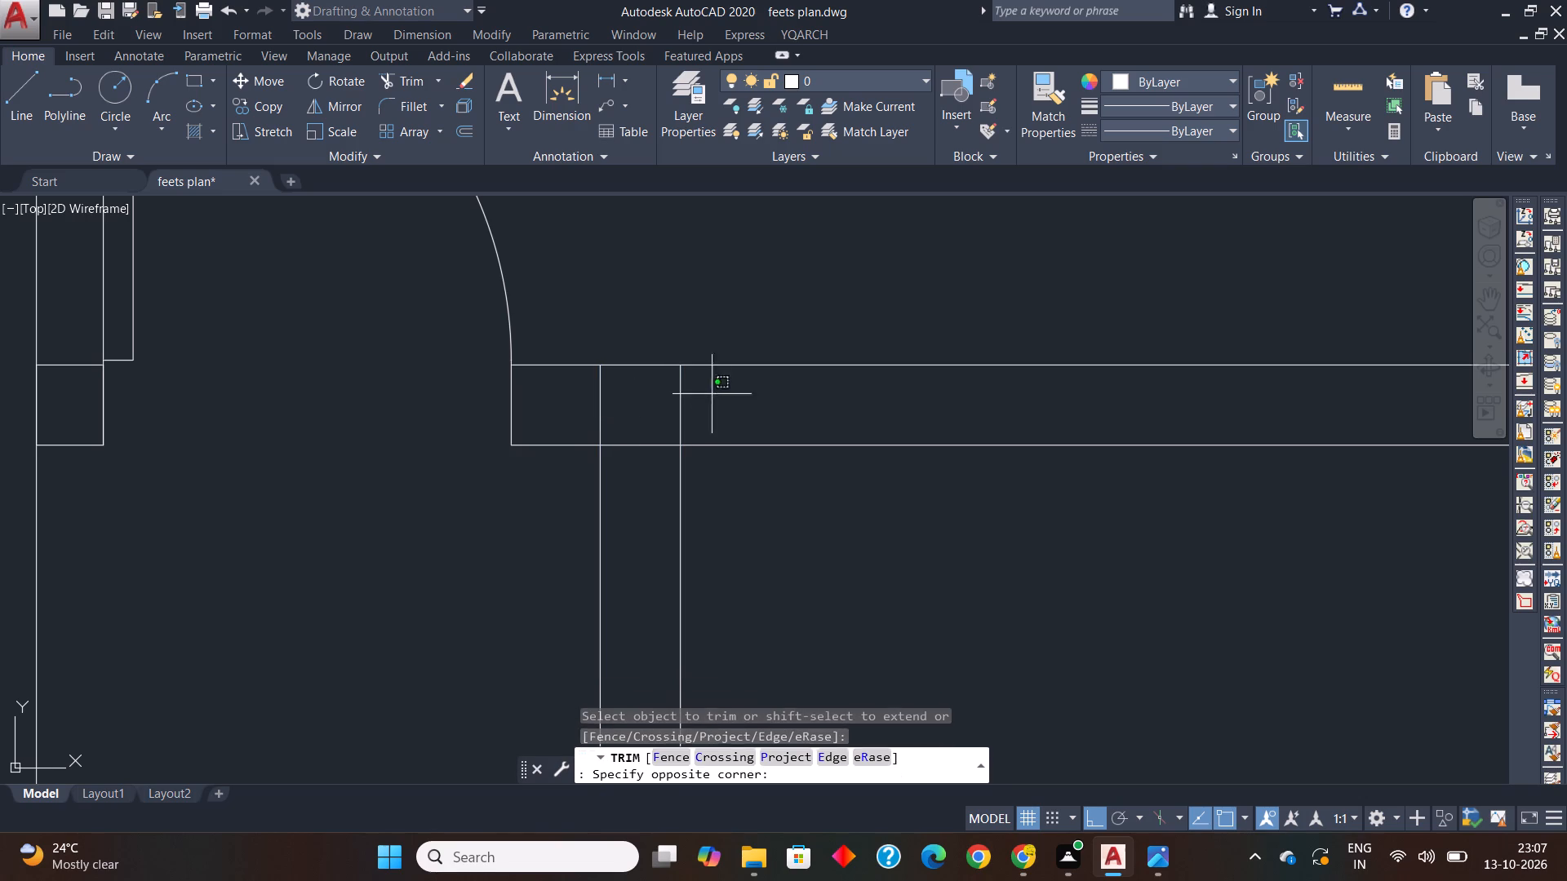
left_click_drag(709, 394, 695, 400)
left_click(593, 412)
left_click(634, 445)
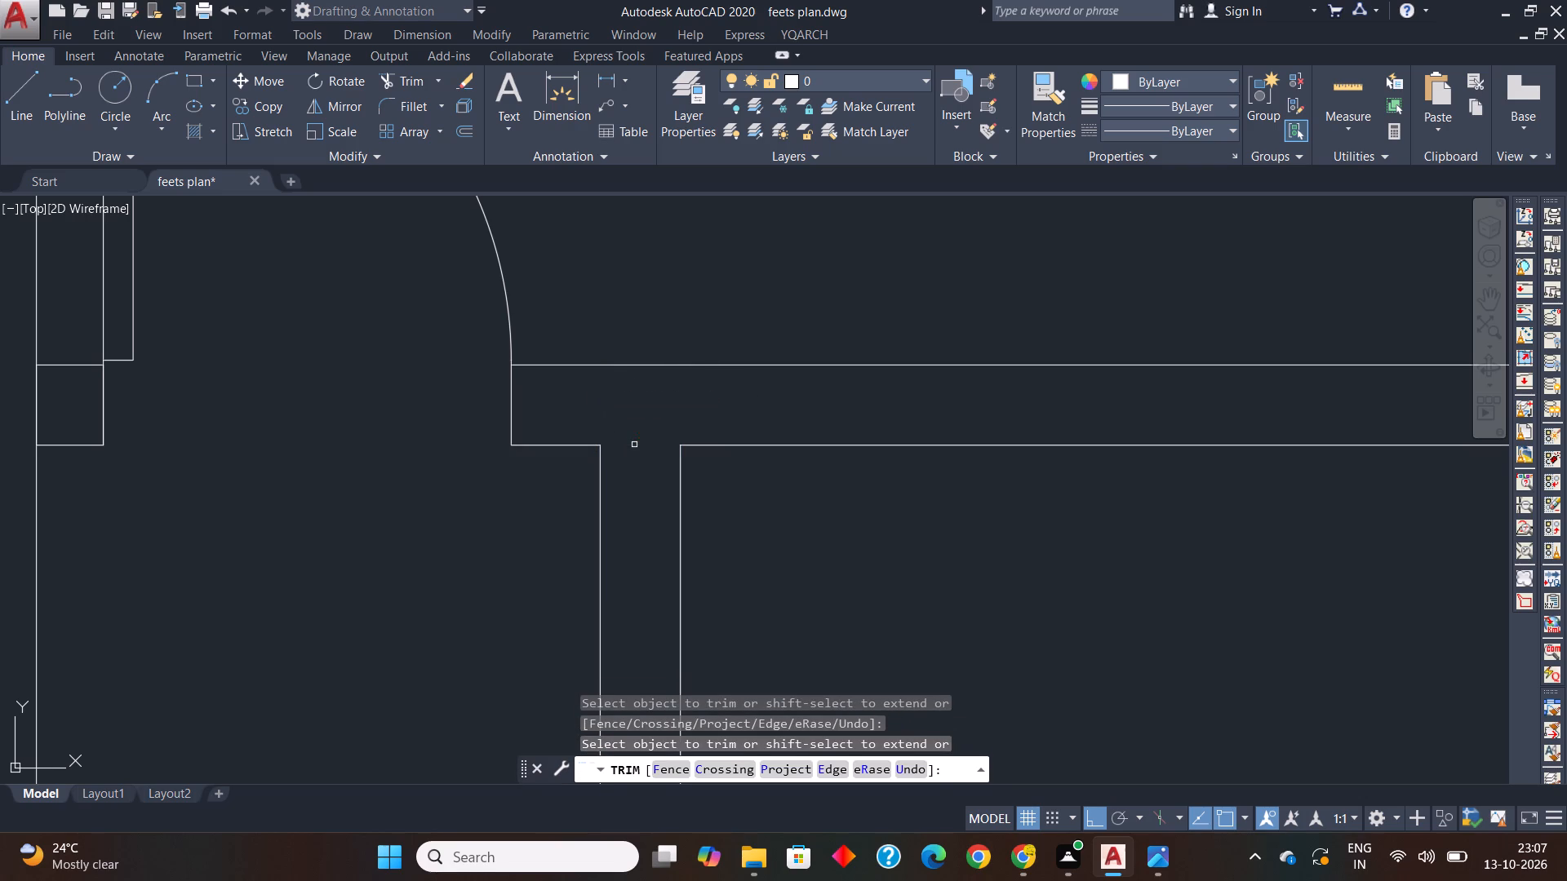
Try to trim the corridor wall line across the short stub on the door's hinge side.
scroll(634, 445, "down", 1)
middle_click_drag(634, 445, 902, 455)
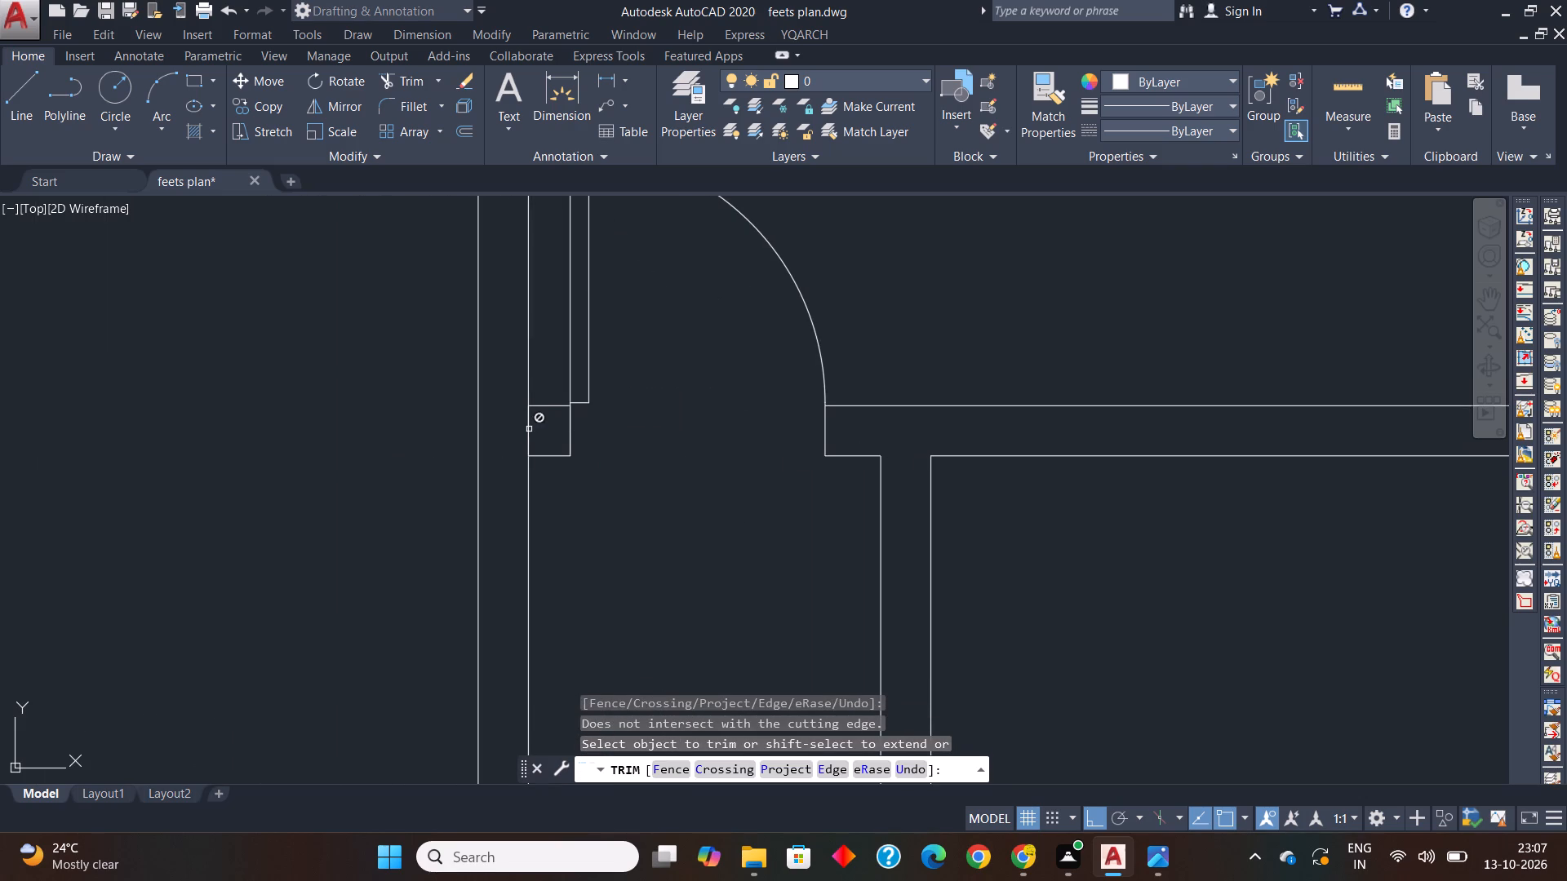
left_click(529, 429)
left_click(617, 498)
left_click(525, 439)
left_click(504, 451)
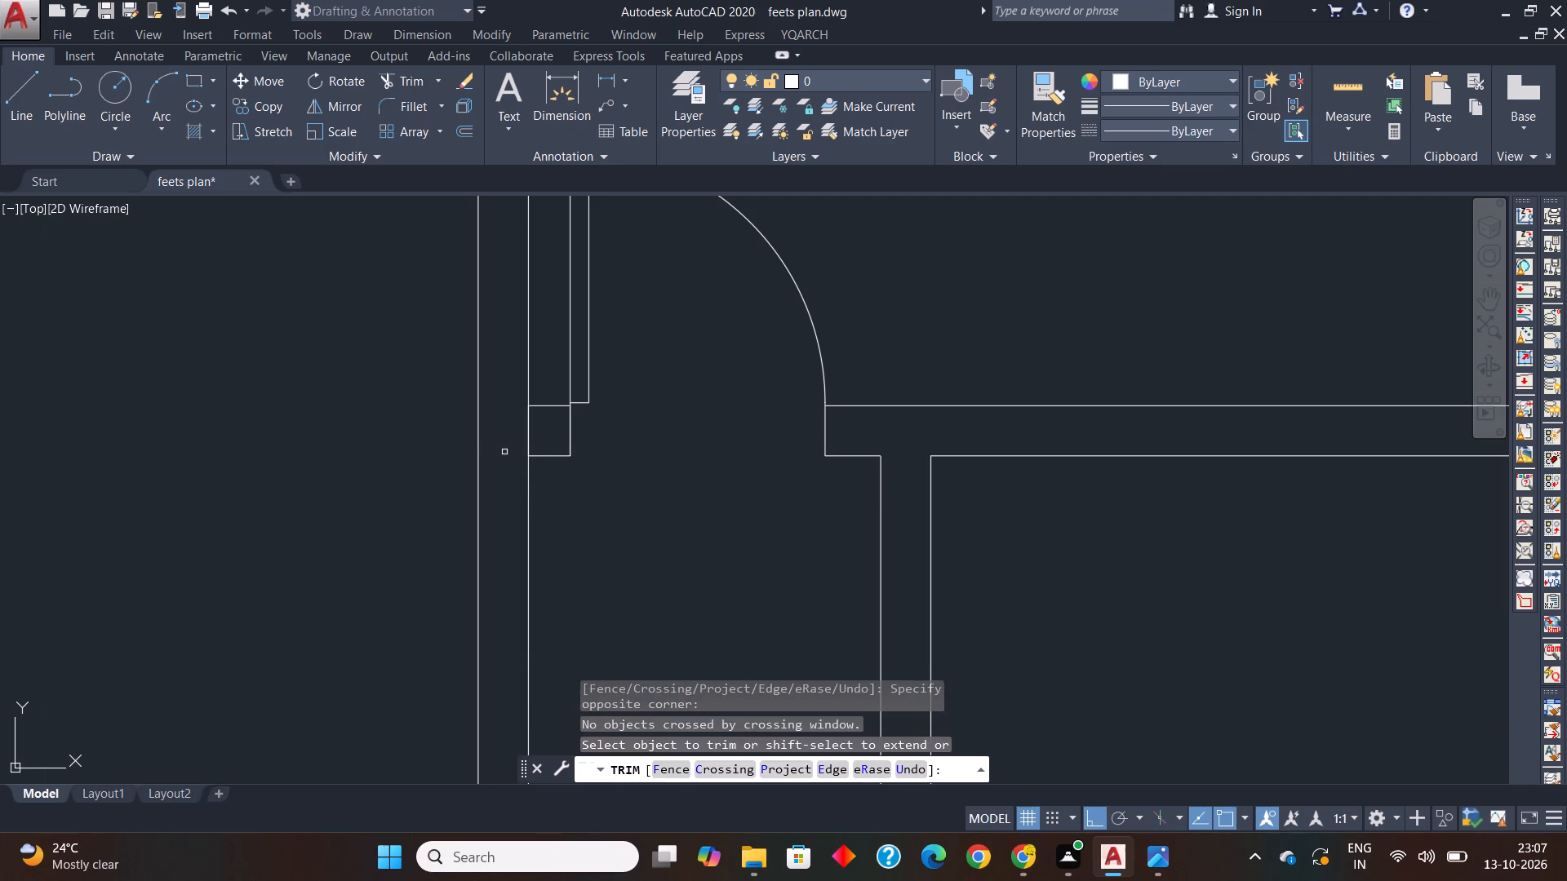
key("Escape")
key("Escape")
Delete the short duplicate line overlapping the corridor wall at the hinge-side wall stub.
left_click(527, 432)
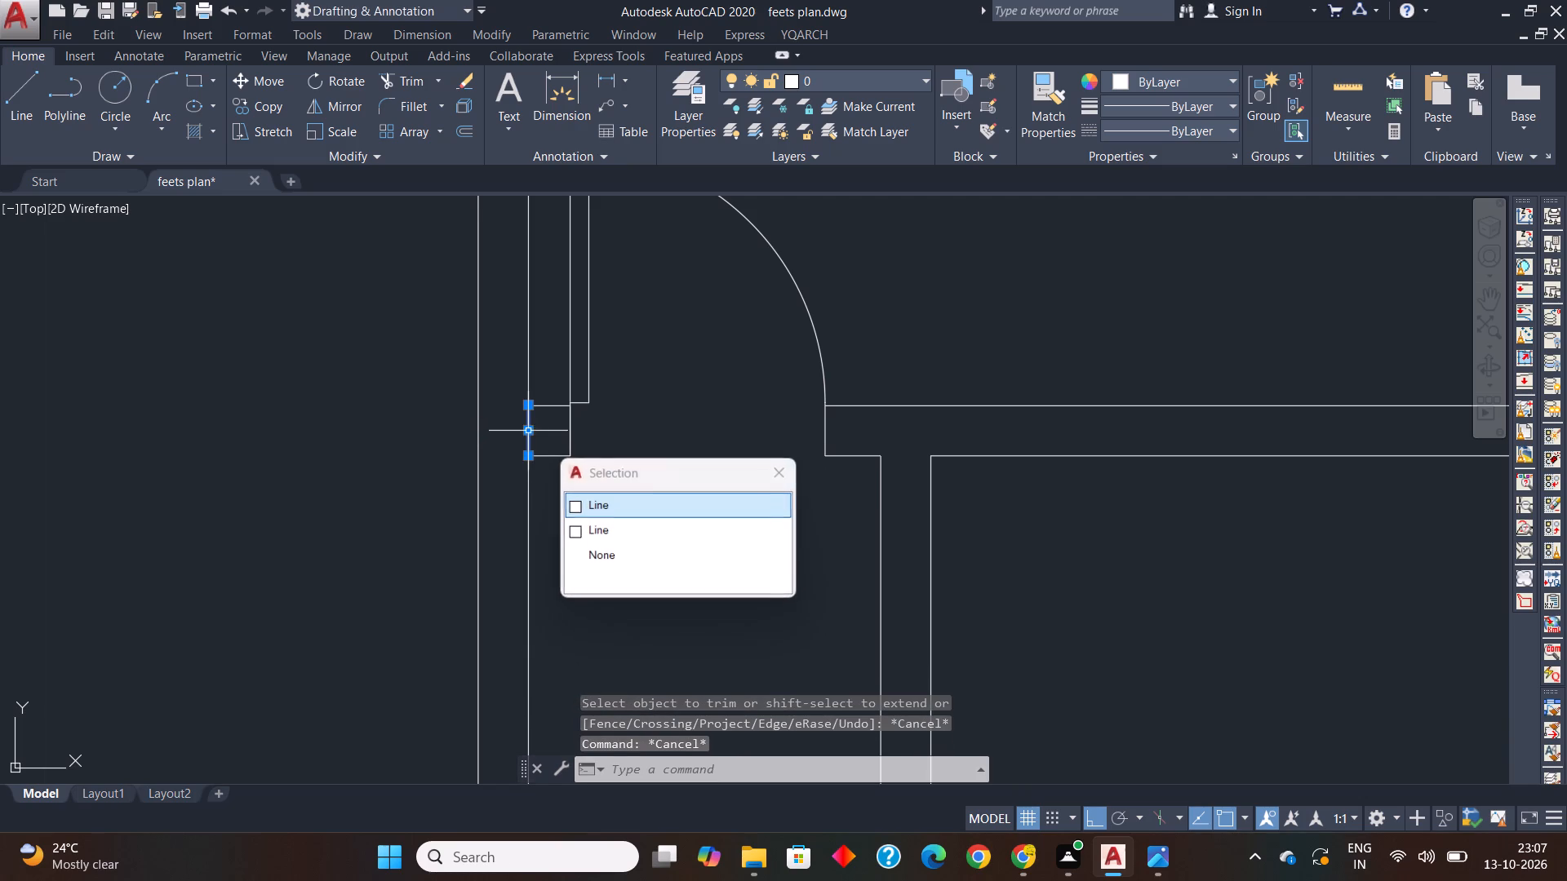
left_click(640, 507)
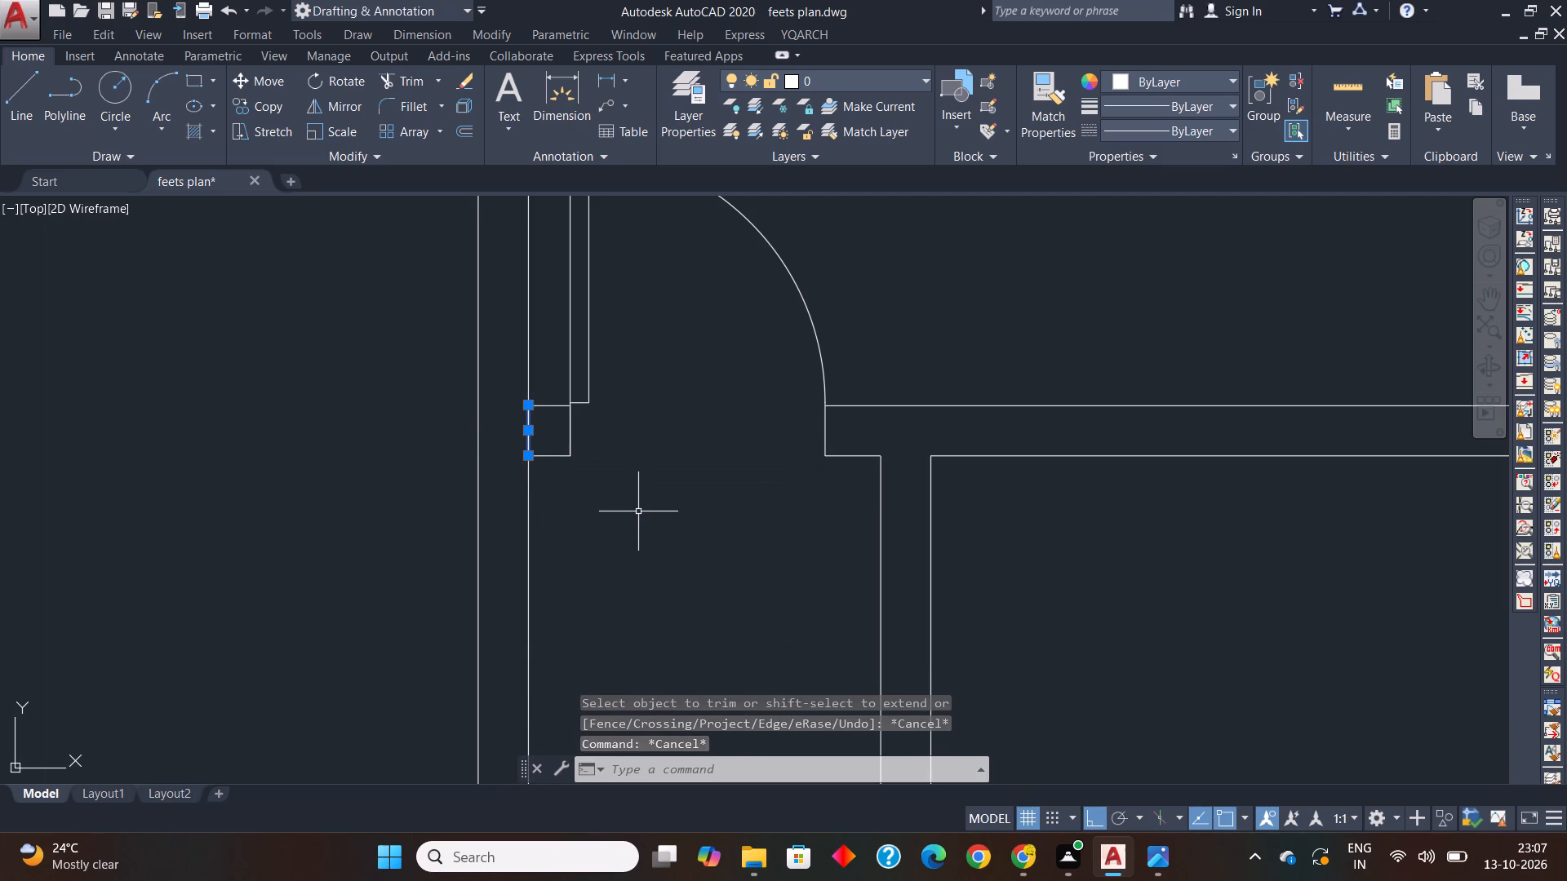
key("Delete")
Trim the corridor wall line between the two faces of the hinge-side stub to join the walls.
type("tr")
key("space")
key("space")
left_click(544, 432)
left_click(519, 435)
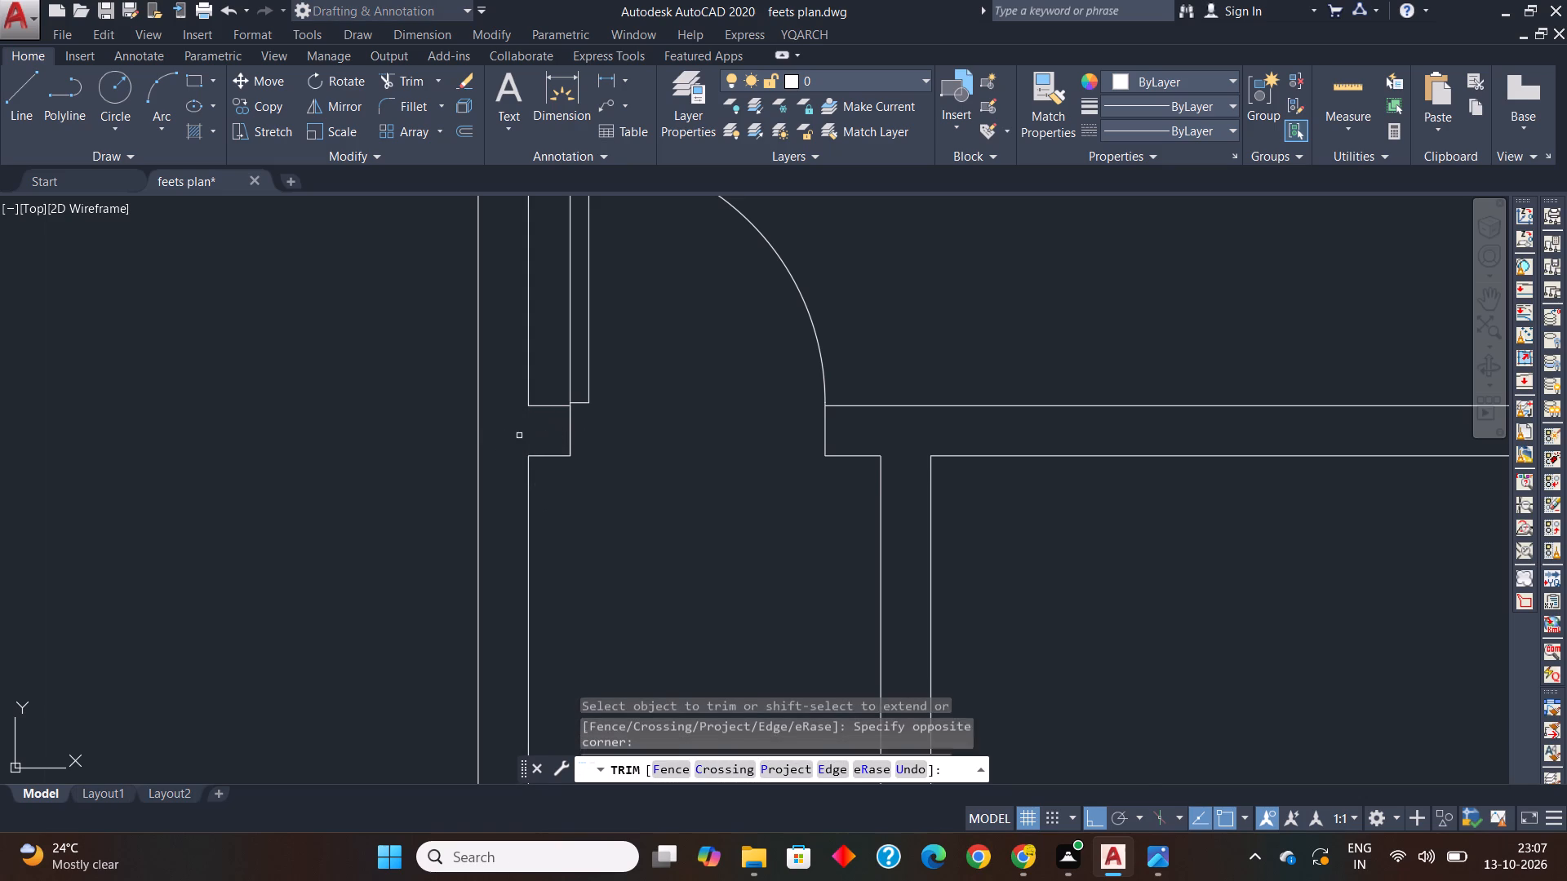
Trim the ends of the wall lines between Bedrooms 1 and 2 that run into the outer wall's thickness.
scroll(519, 436, "down", 3)
middle_click_drag(591, 493, 566, 521)
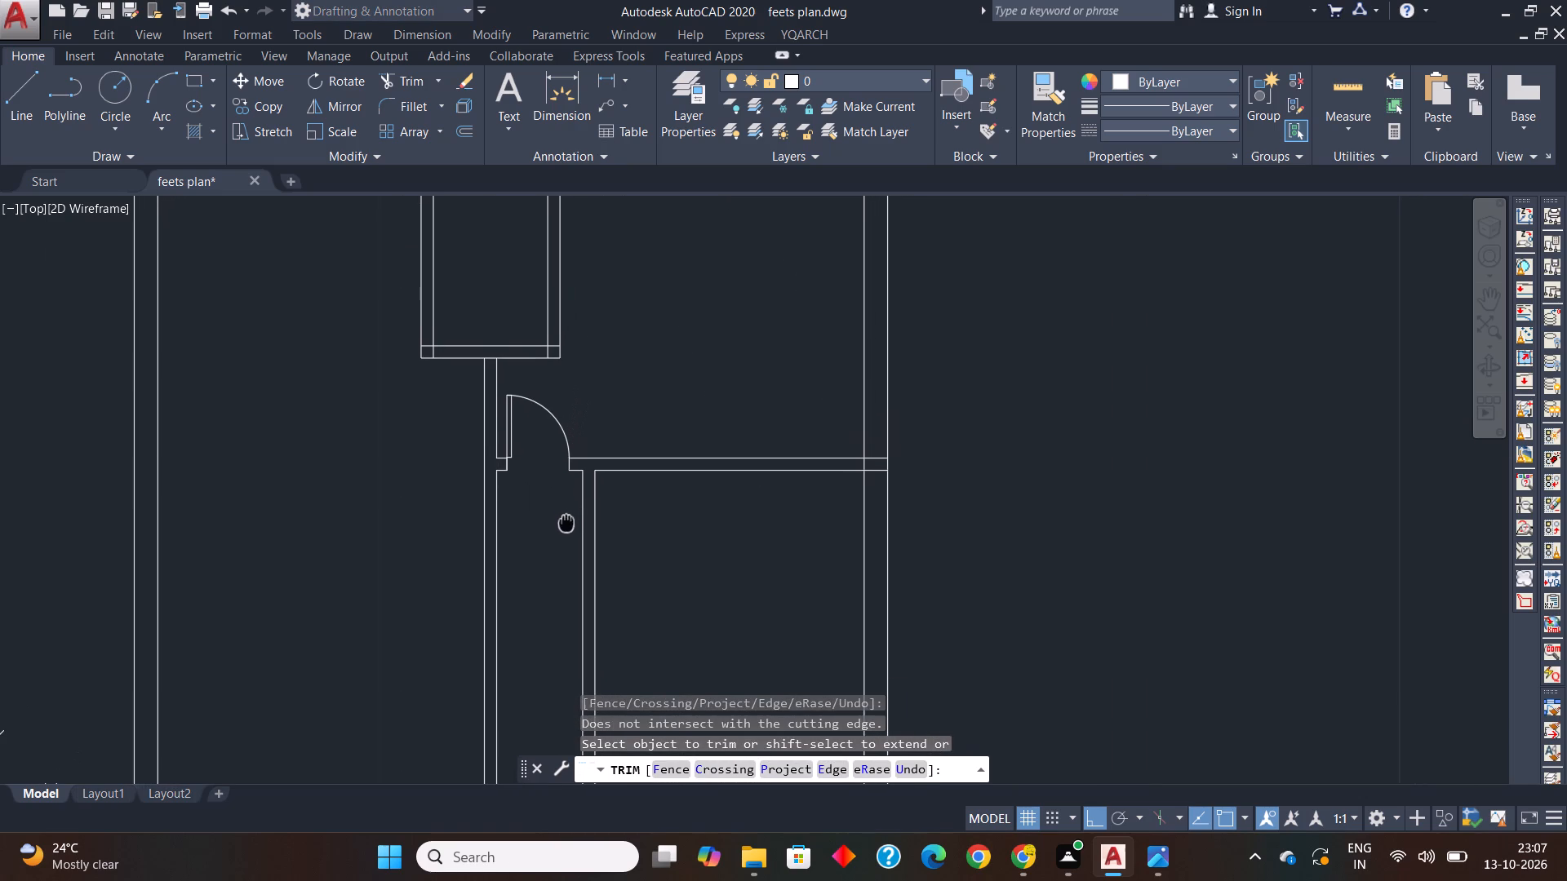
middle_click_drag(566, 521, 566, 522)
scroll(871, 489, "up", 2)
left_click(877, 485)
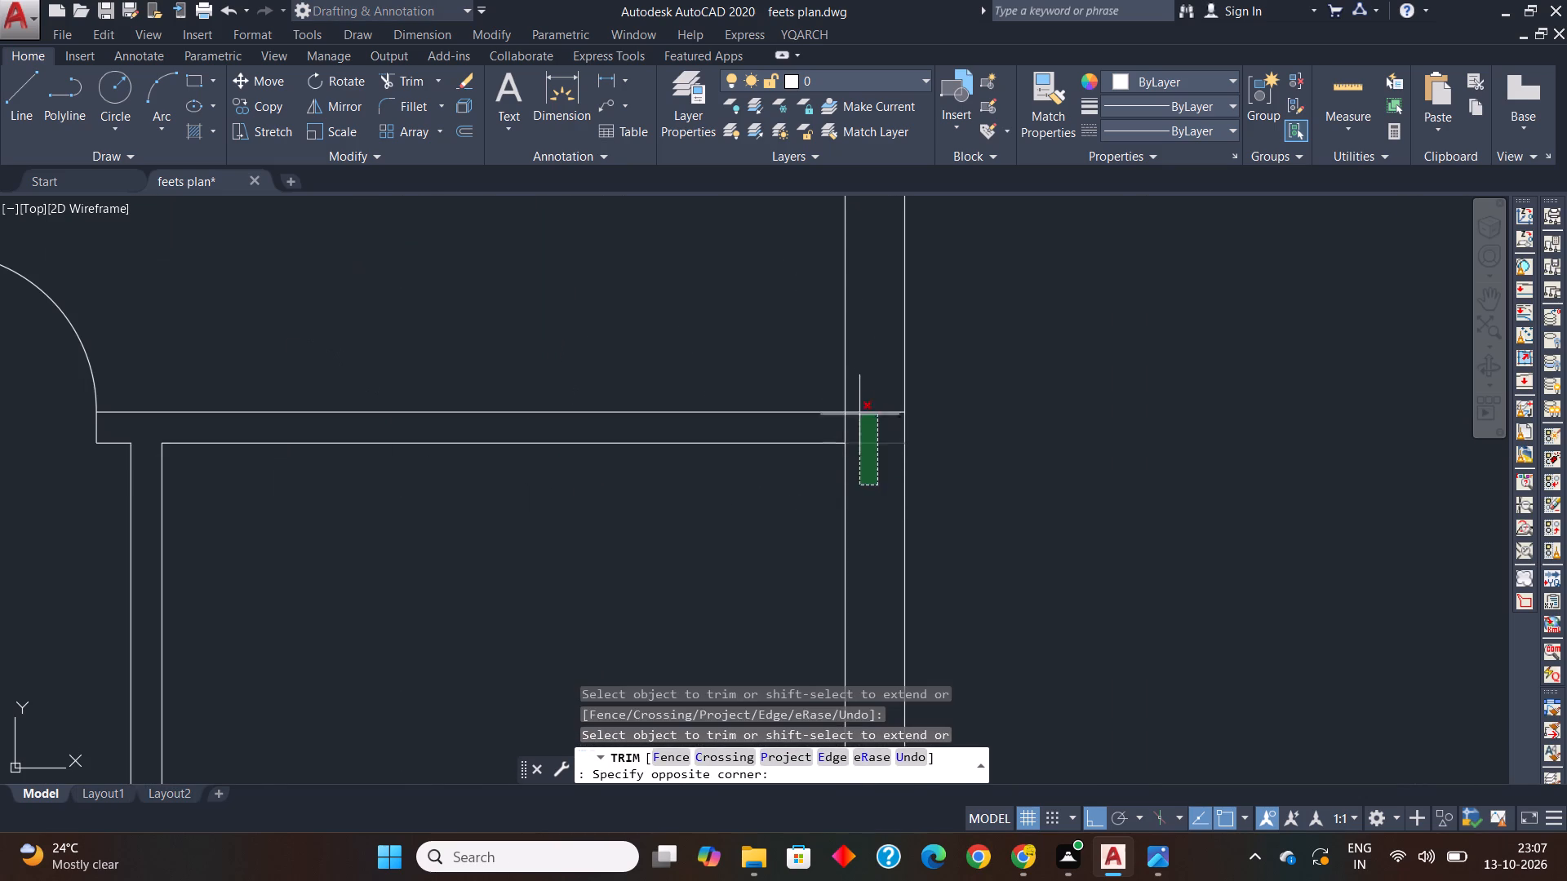
left_click(855, 393)
scroll(855, 394, "down", 4)
middle_click_drag(801, 492, 734, 440)
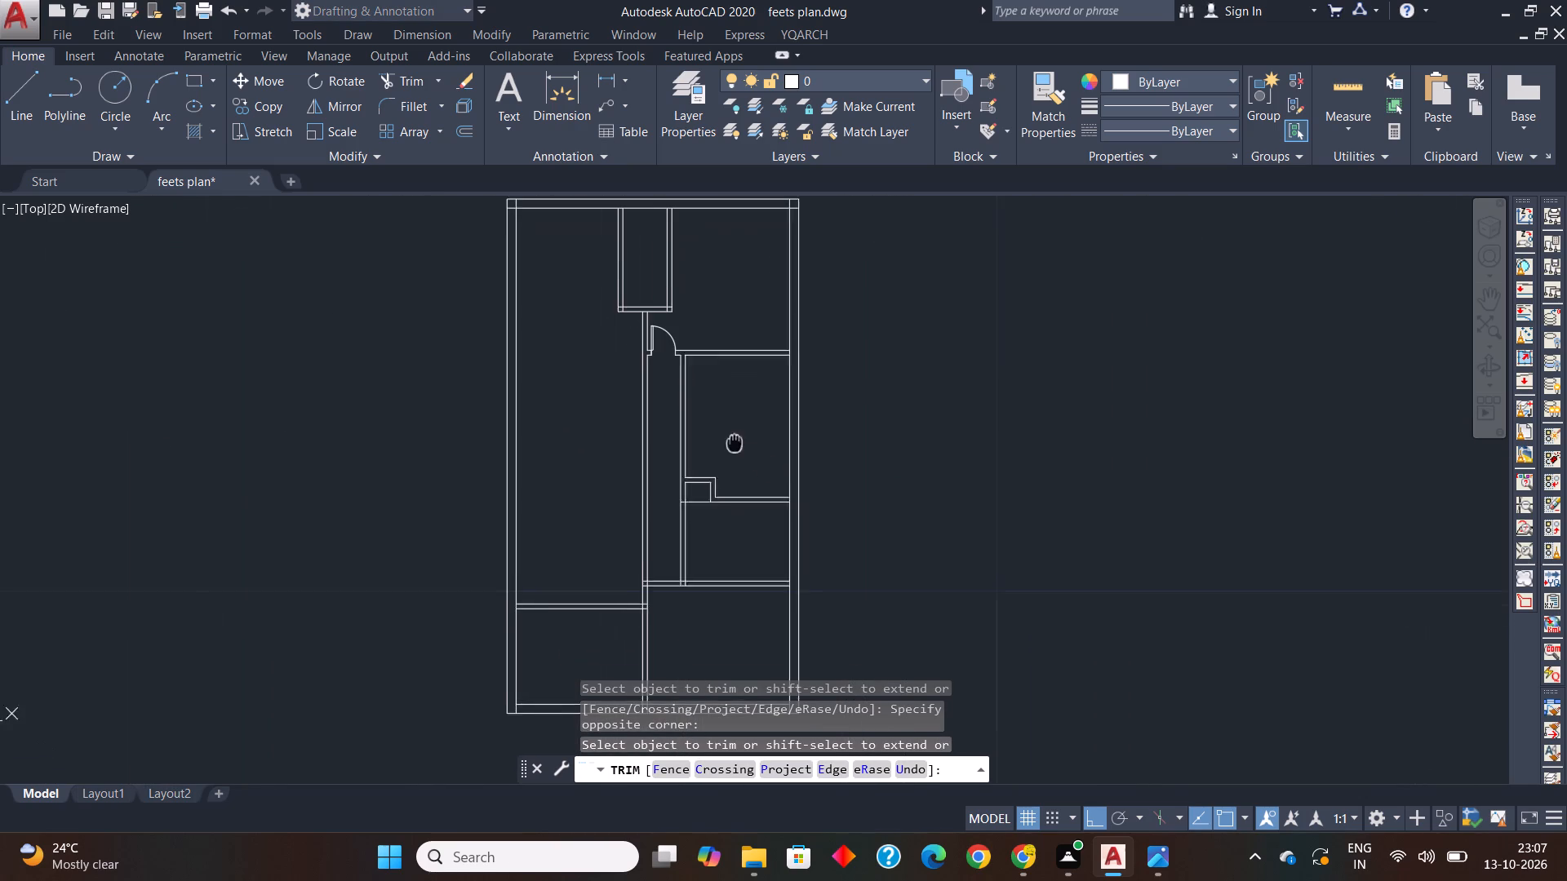
middle_click_drag(734, 440, 726, 433)
middle_click_drag(704, 525, 695, 486)
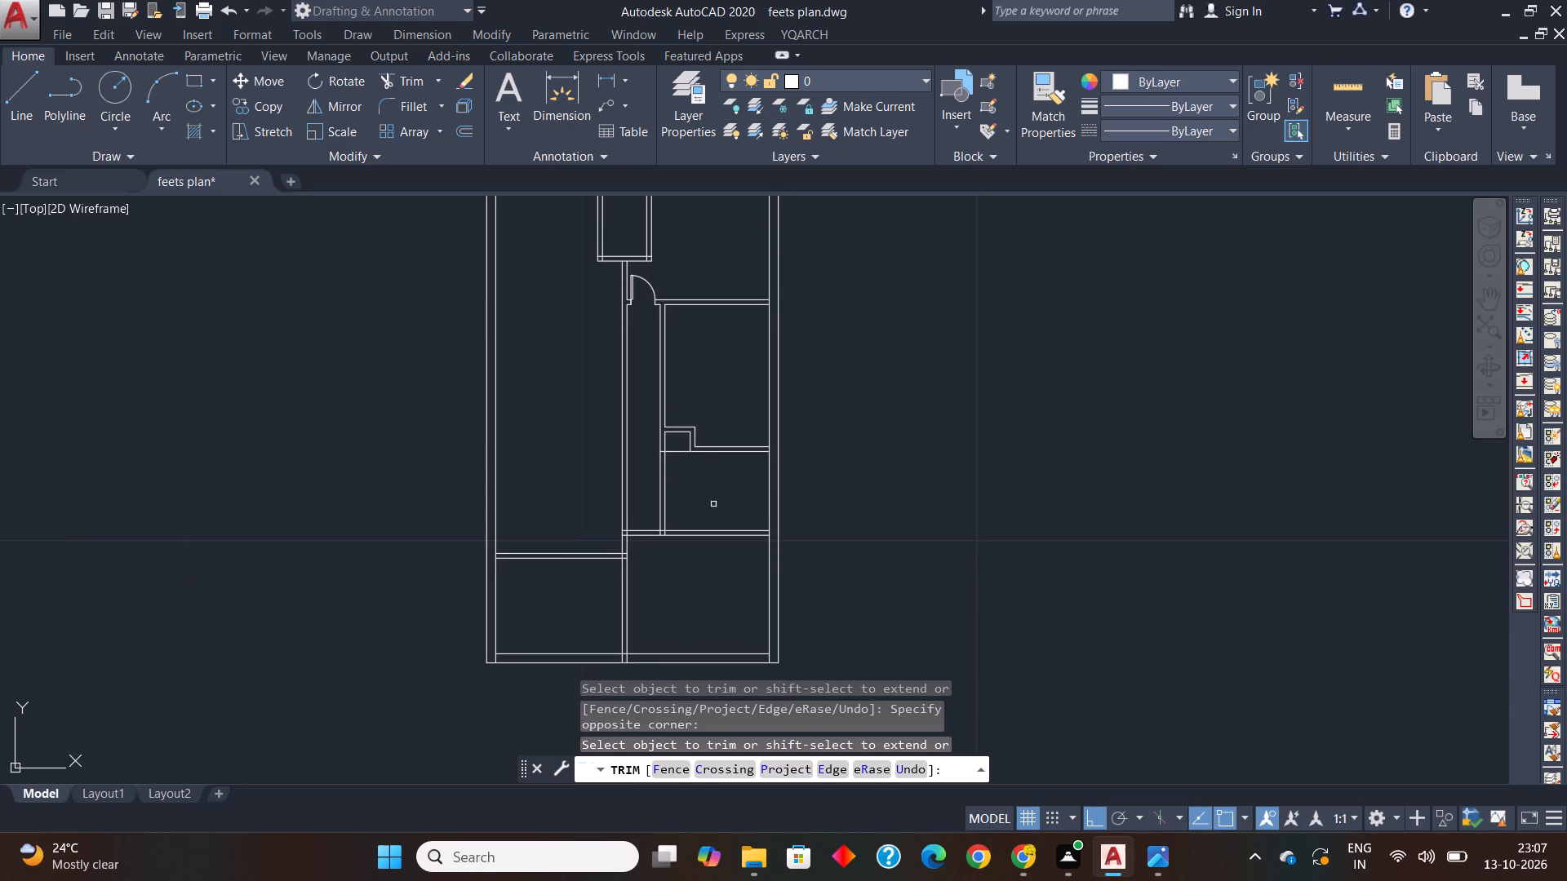
key("Escape")
Check the reference plan and copy the Bedroom 1 door down the corridor to just above the Bedroom 3 wall.
left_click(1152, 866)
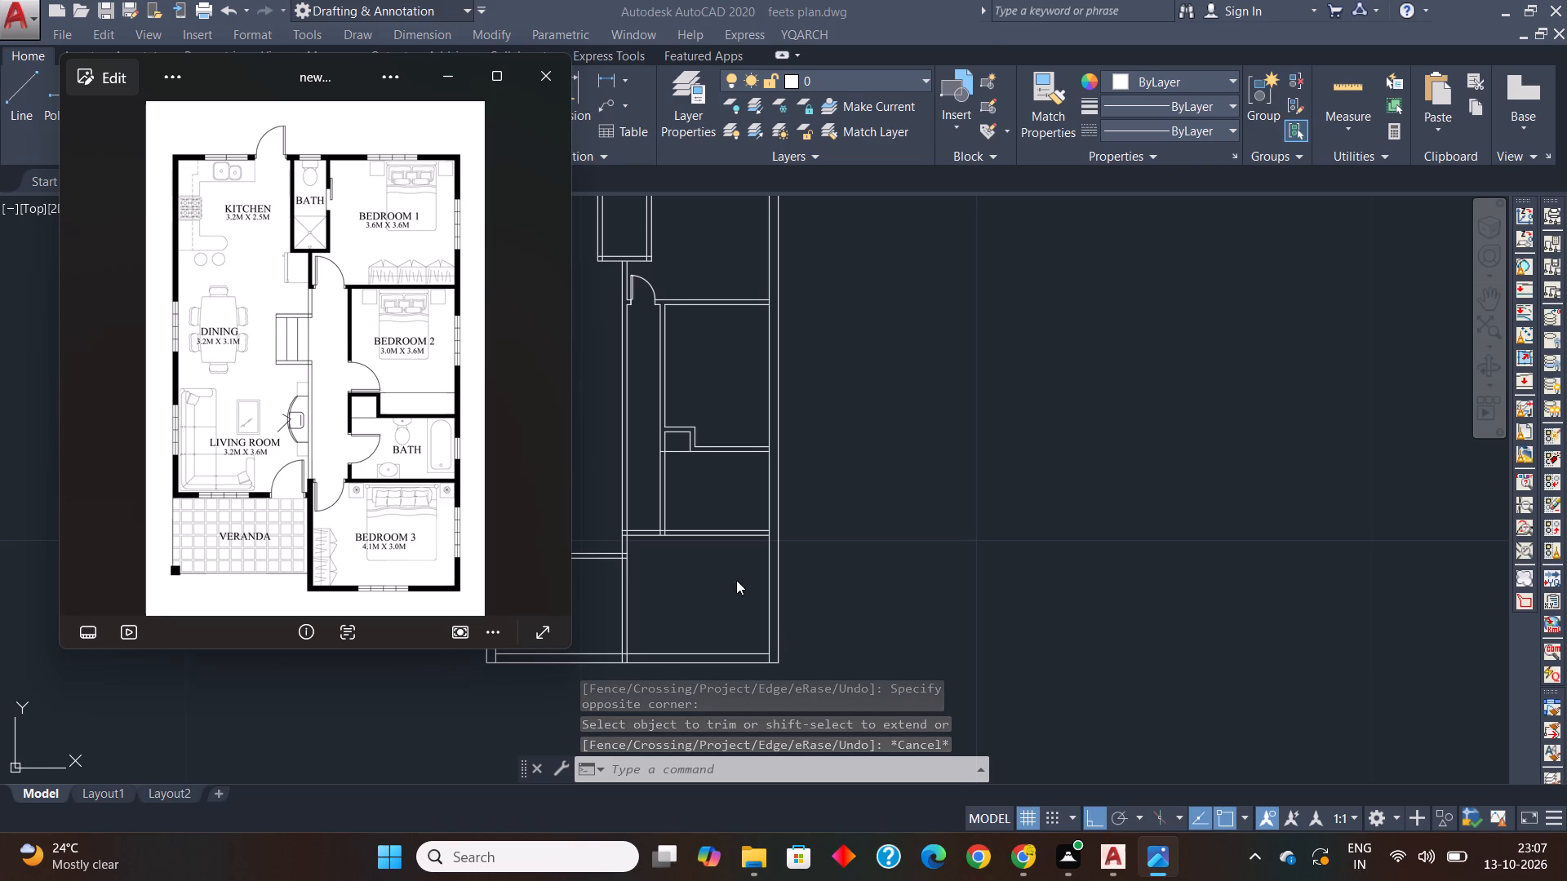
key("Escape")
key("Escape")
key("Escape")
scroll(646, 266, "up", 2)
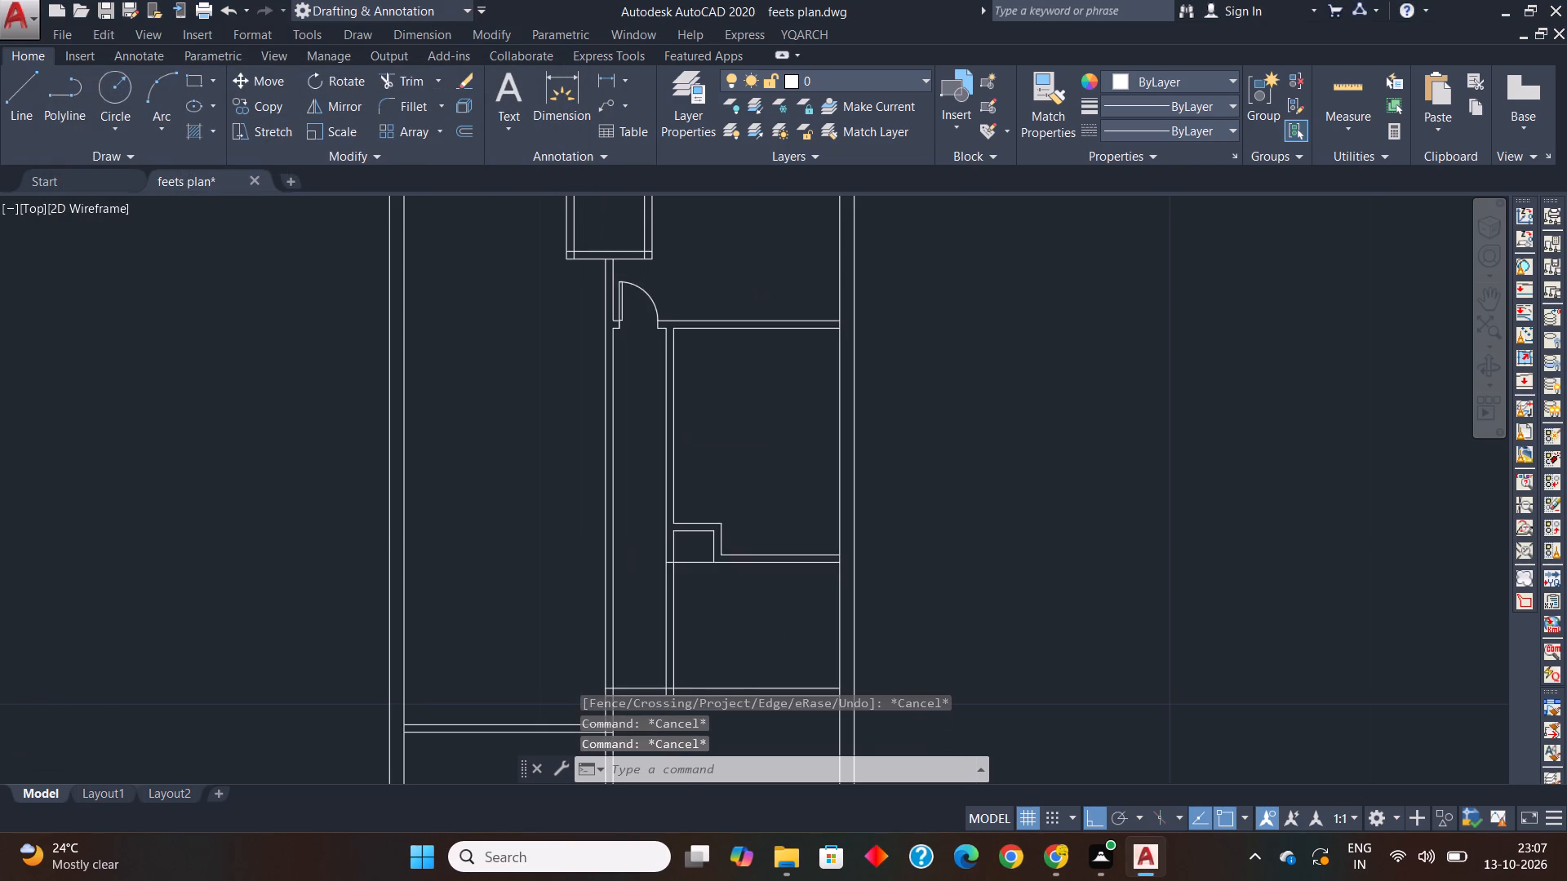
left_click(639, 293)
key("c")
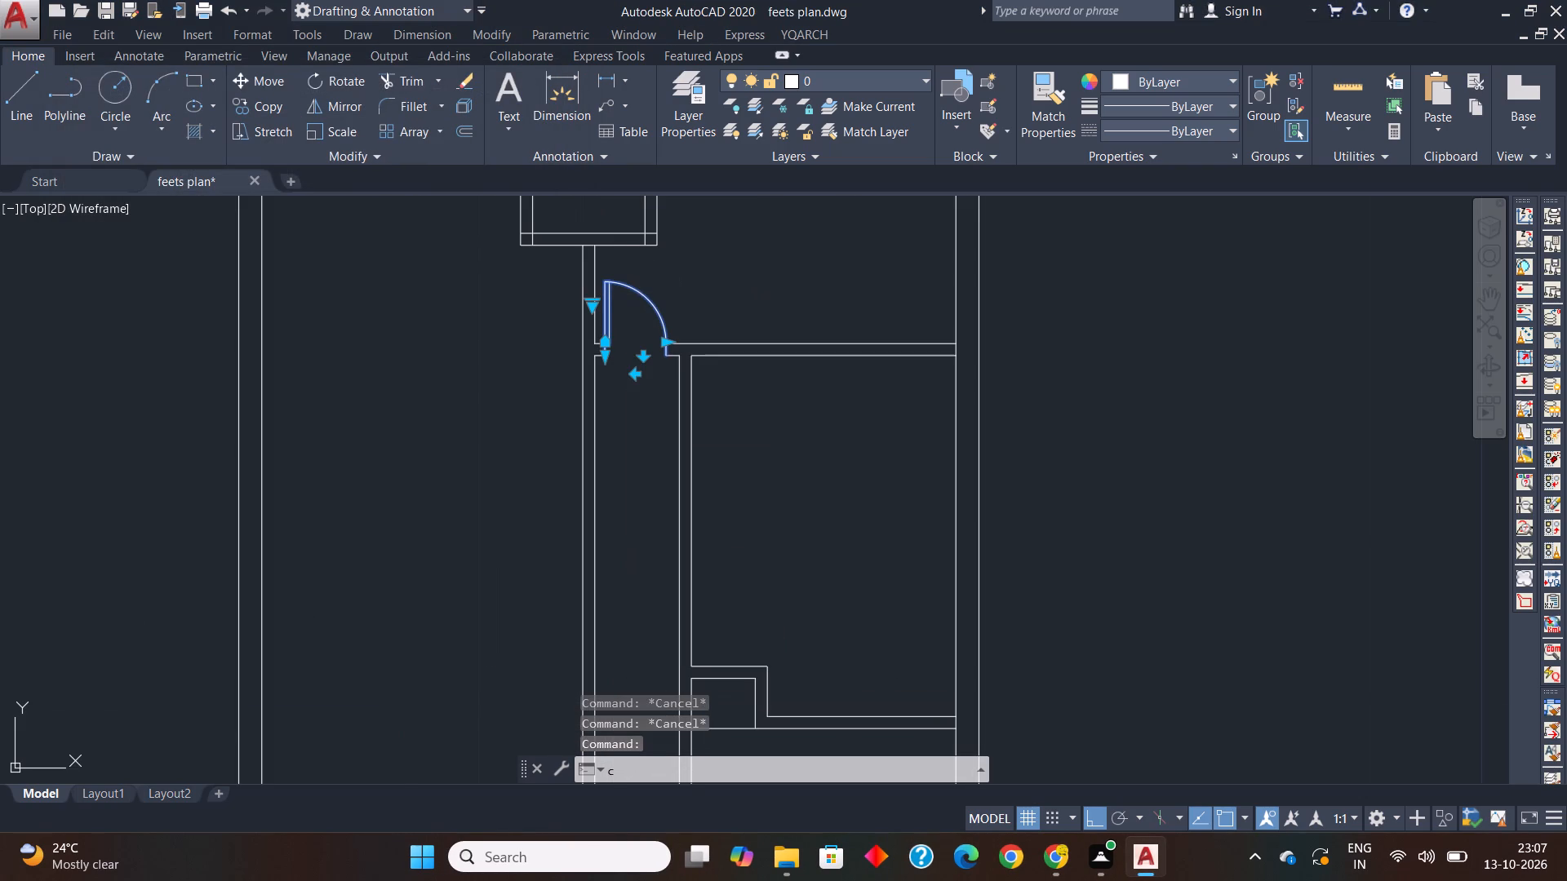
type("o")
key("space")
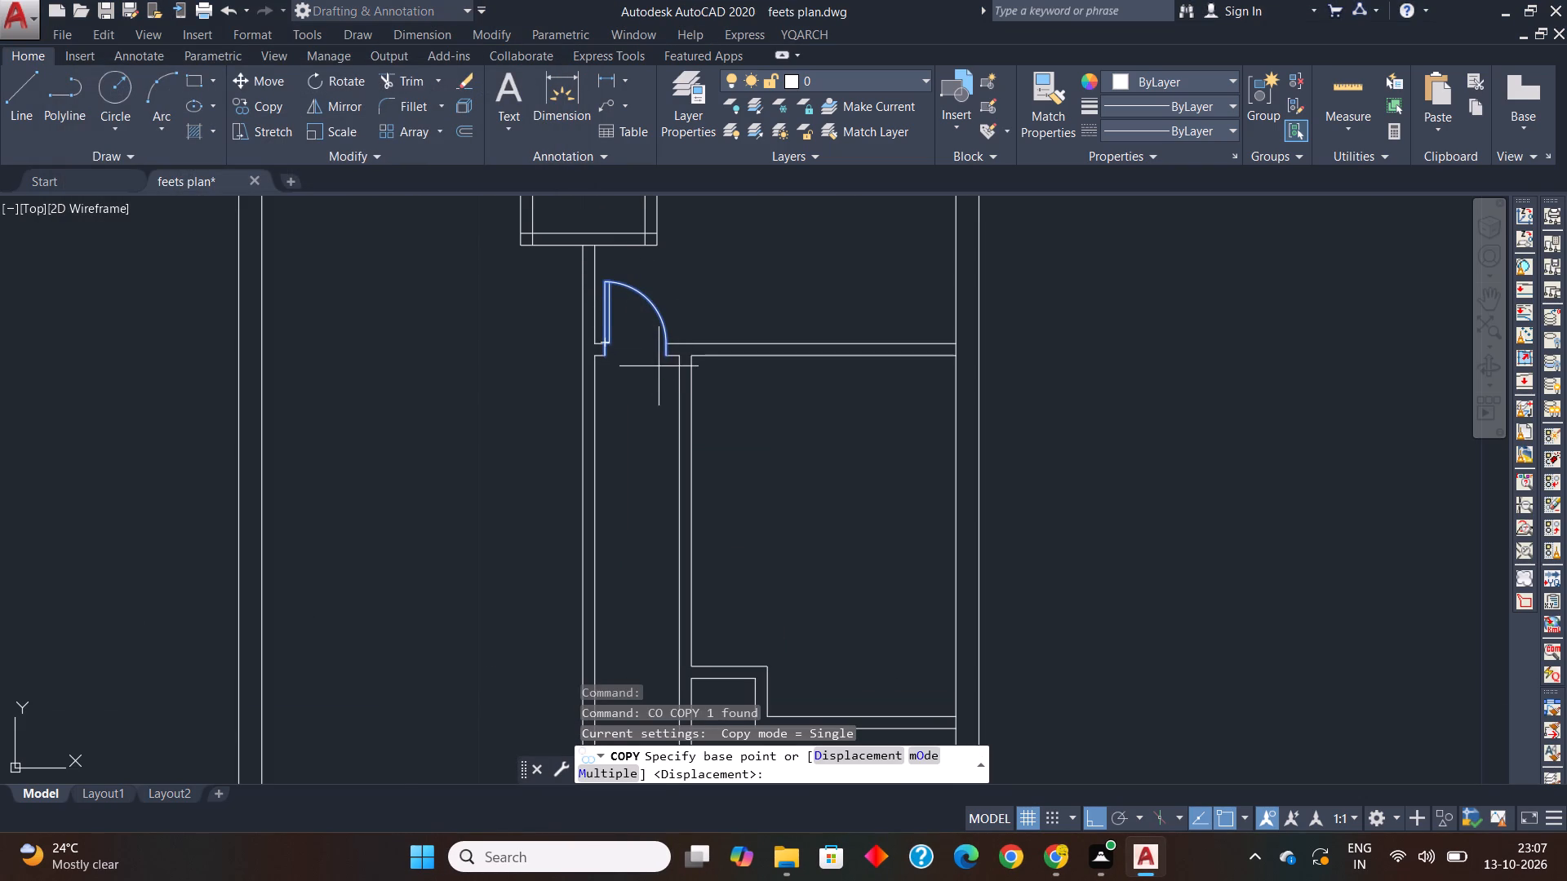
left_click(664, 356)
scroll(664, 356, "down", 2)
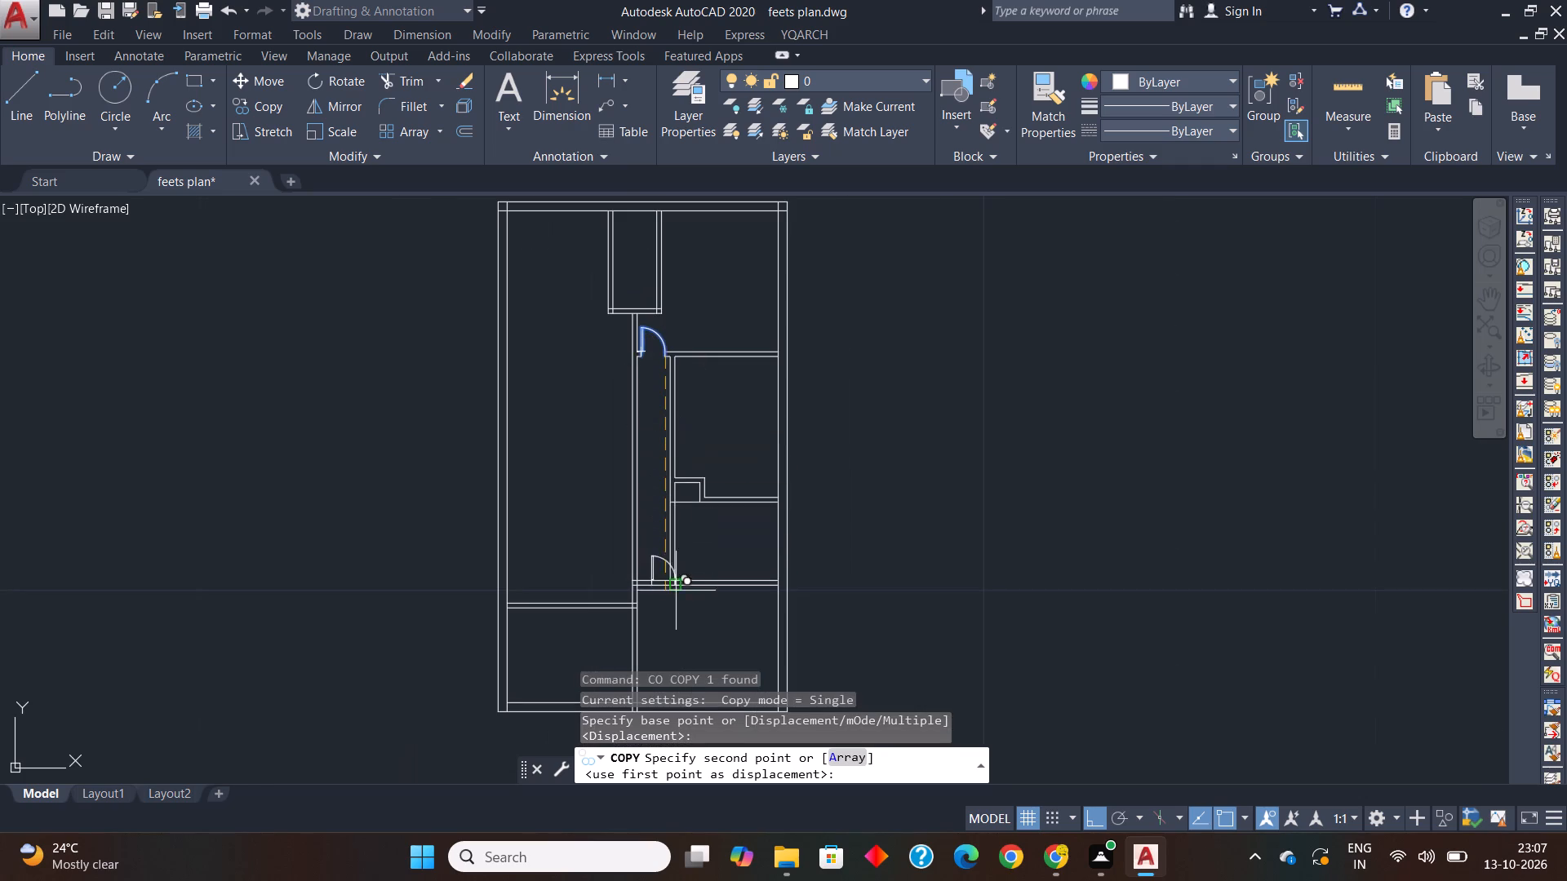
scroll(675, 595, "up", 4)
left_click(612, 467)
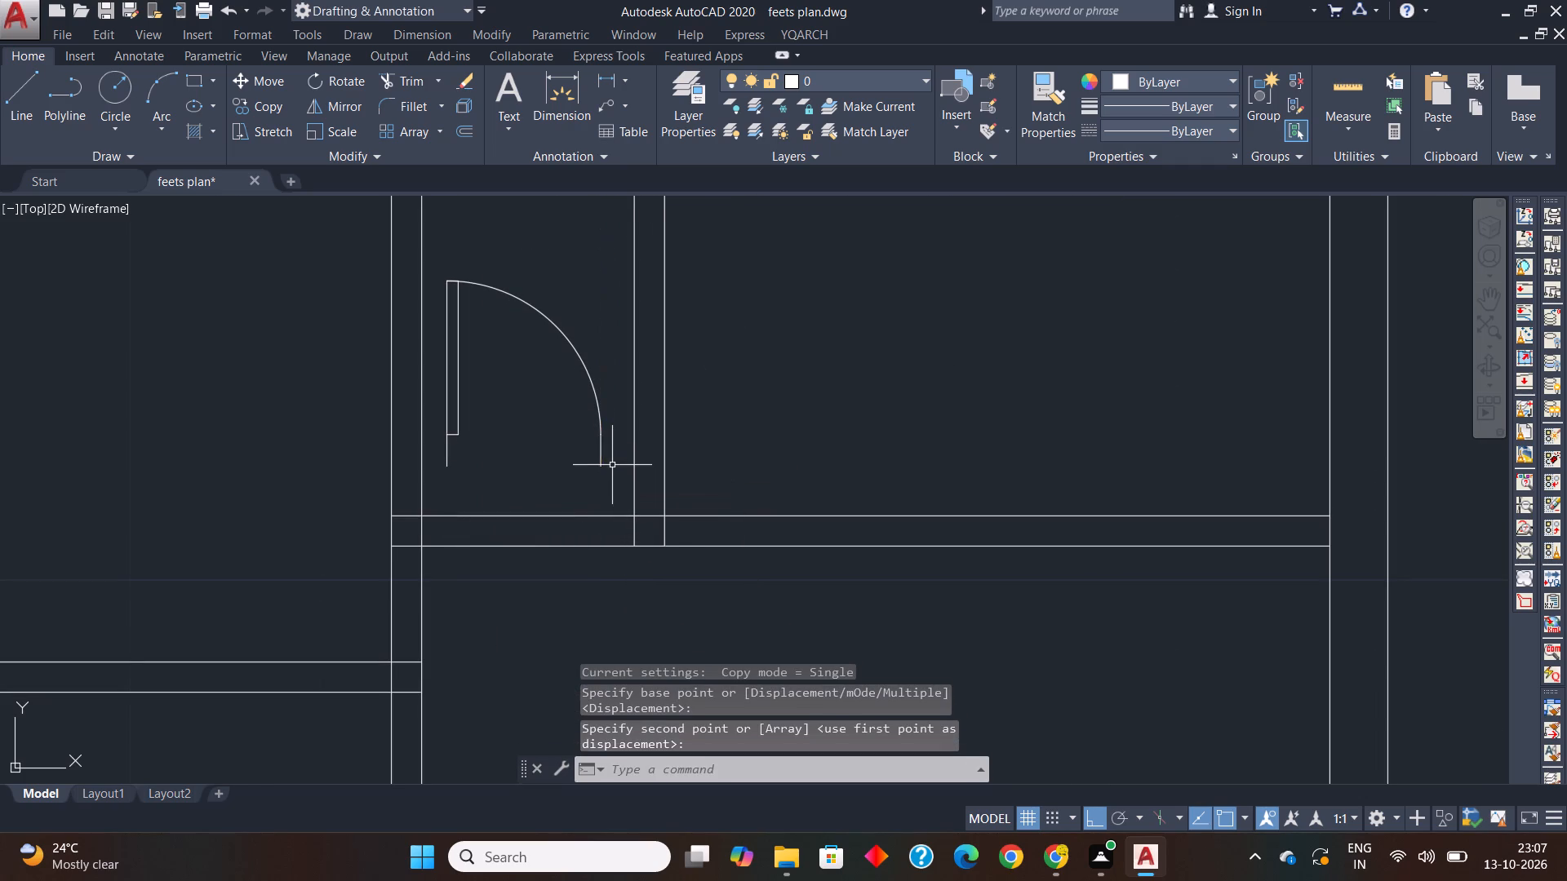
Flip the copied door vertically so it swings down into Bedroom 3.
left_click(598, 409)
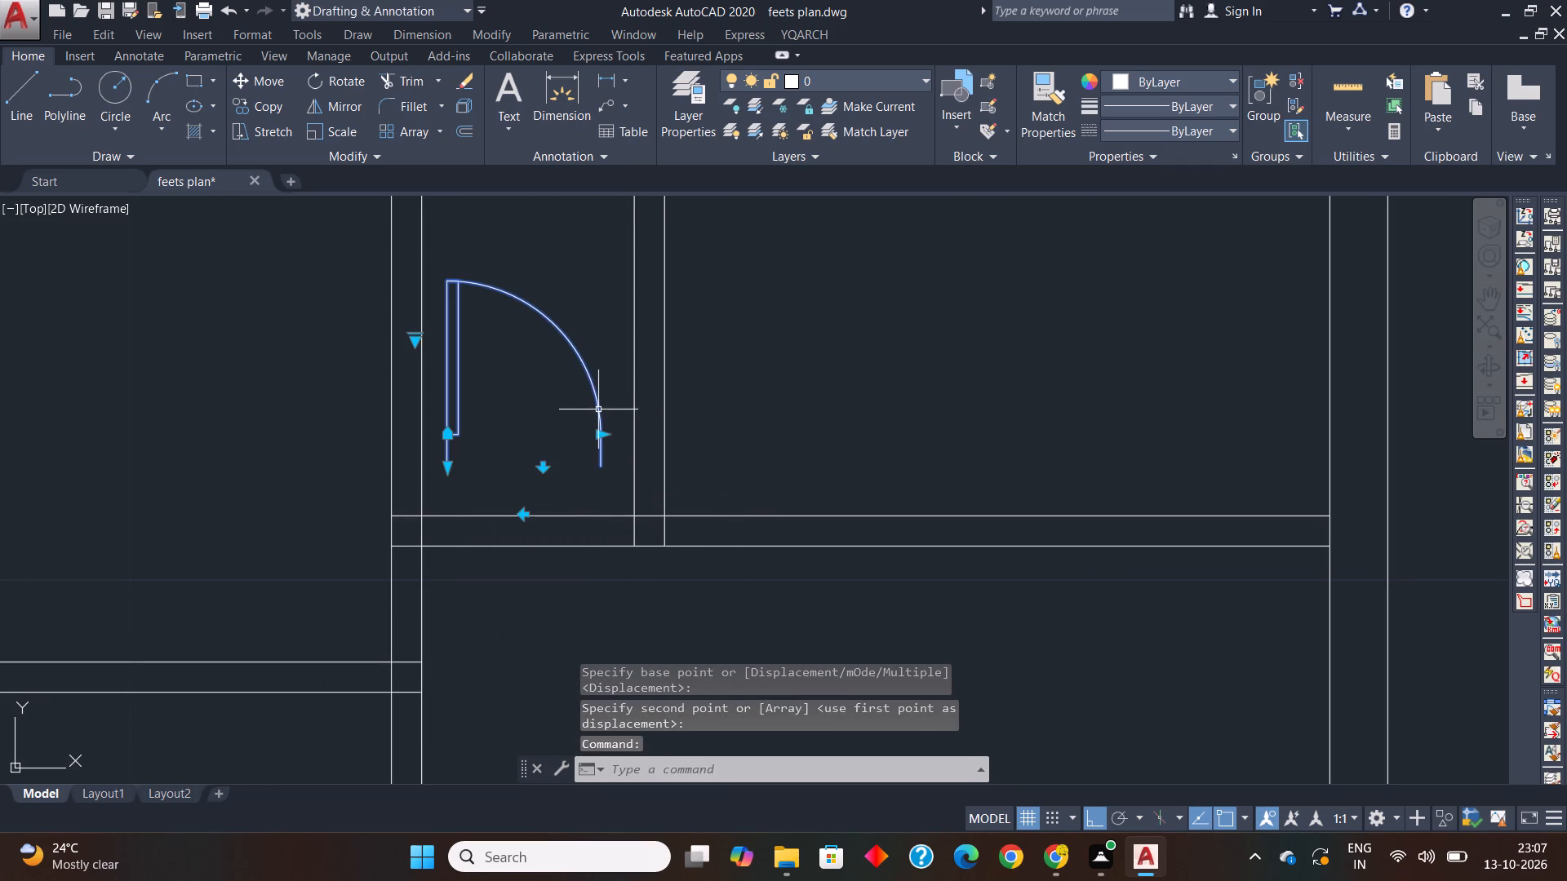
left_click(547, 468)
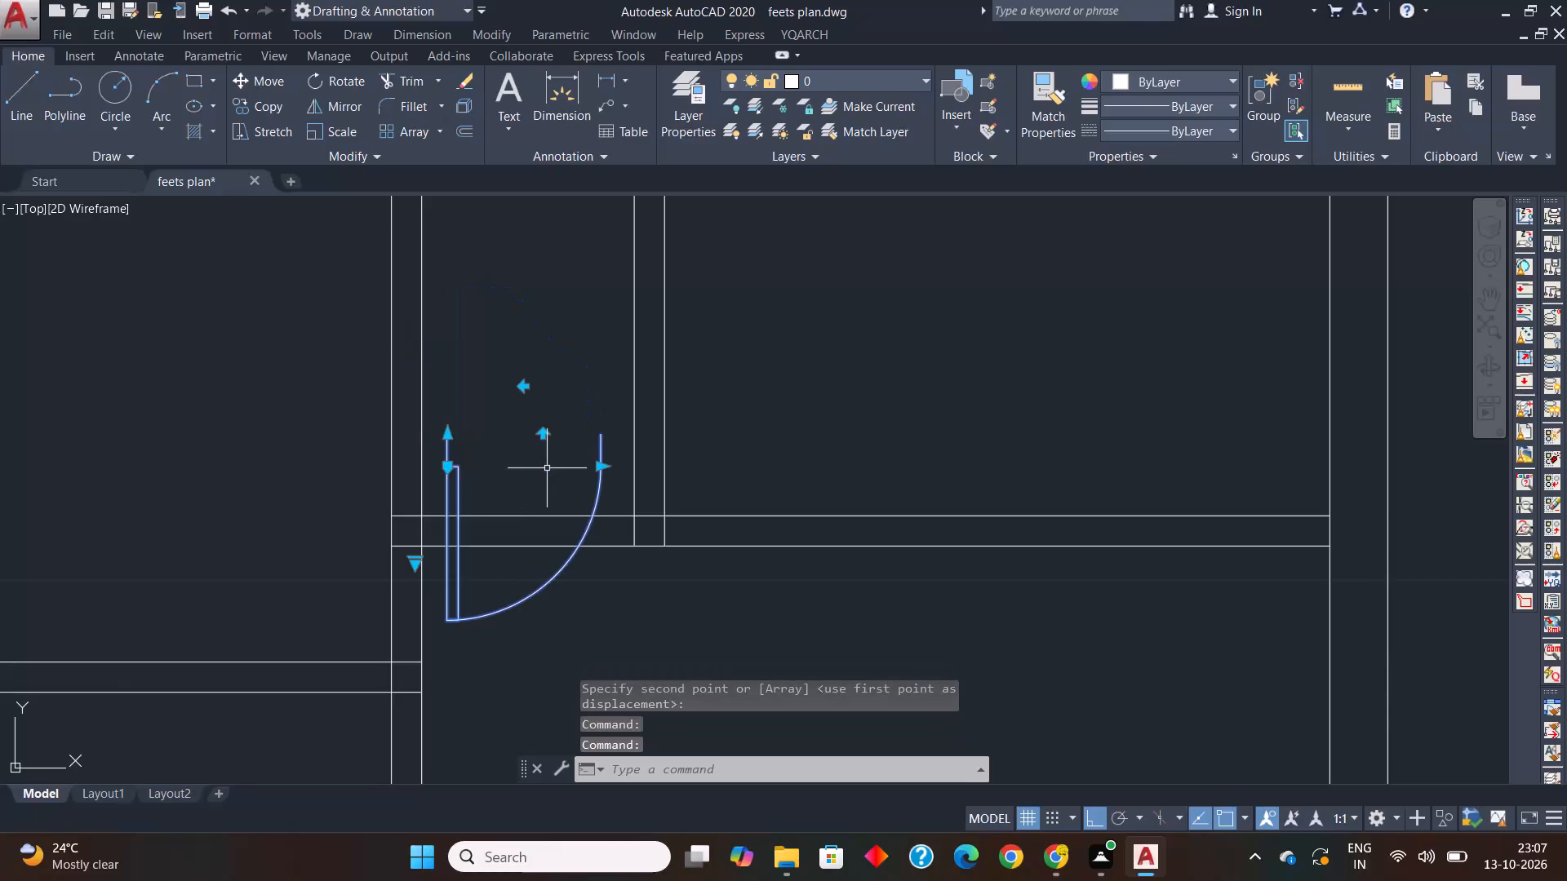
middle_click_drag(554, 465, 647, 412)
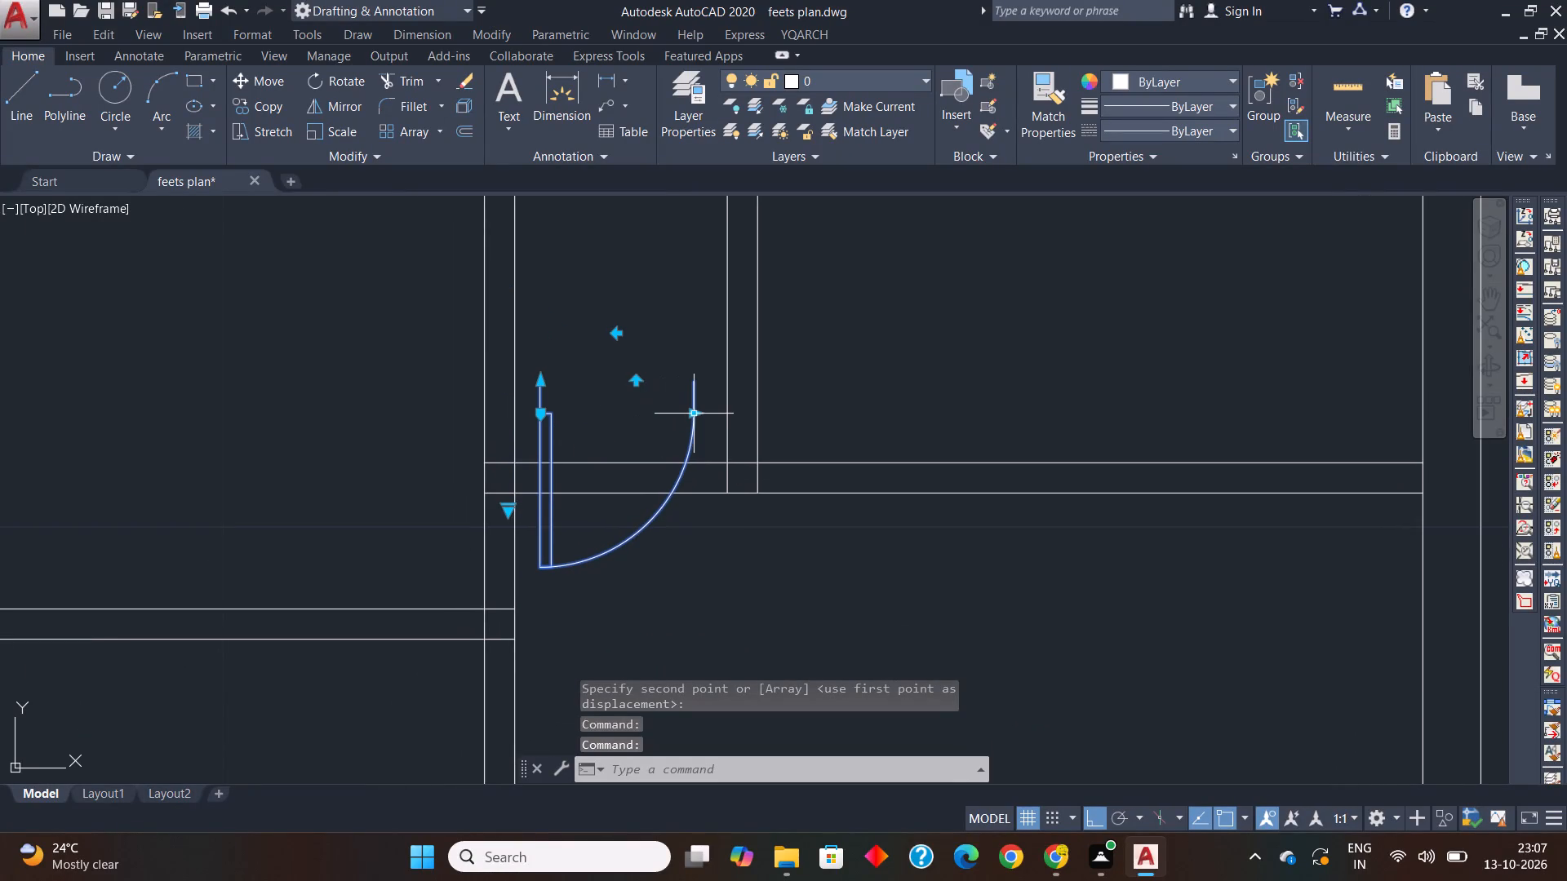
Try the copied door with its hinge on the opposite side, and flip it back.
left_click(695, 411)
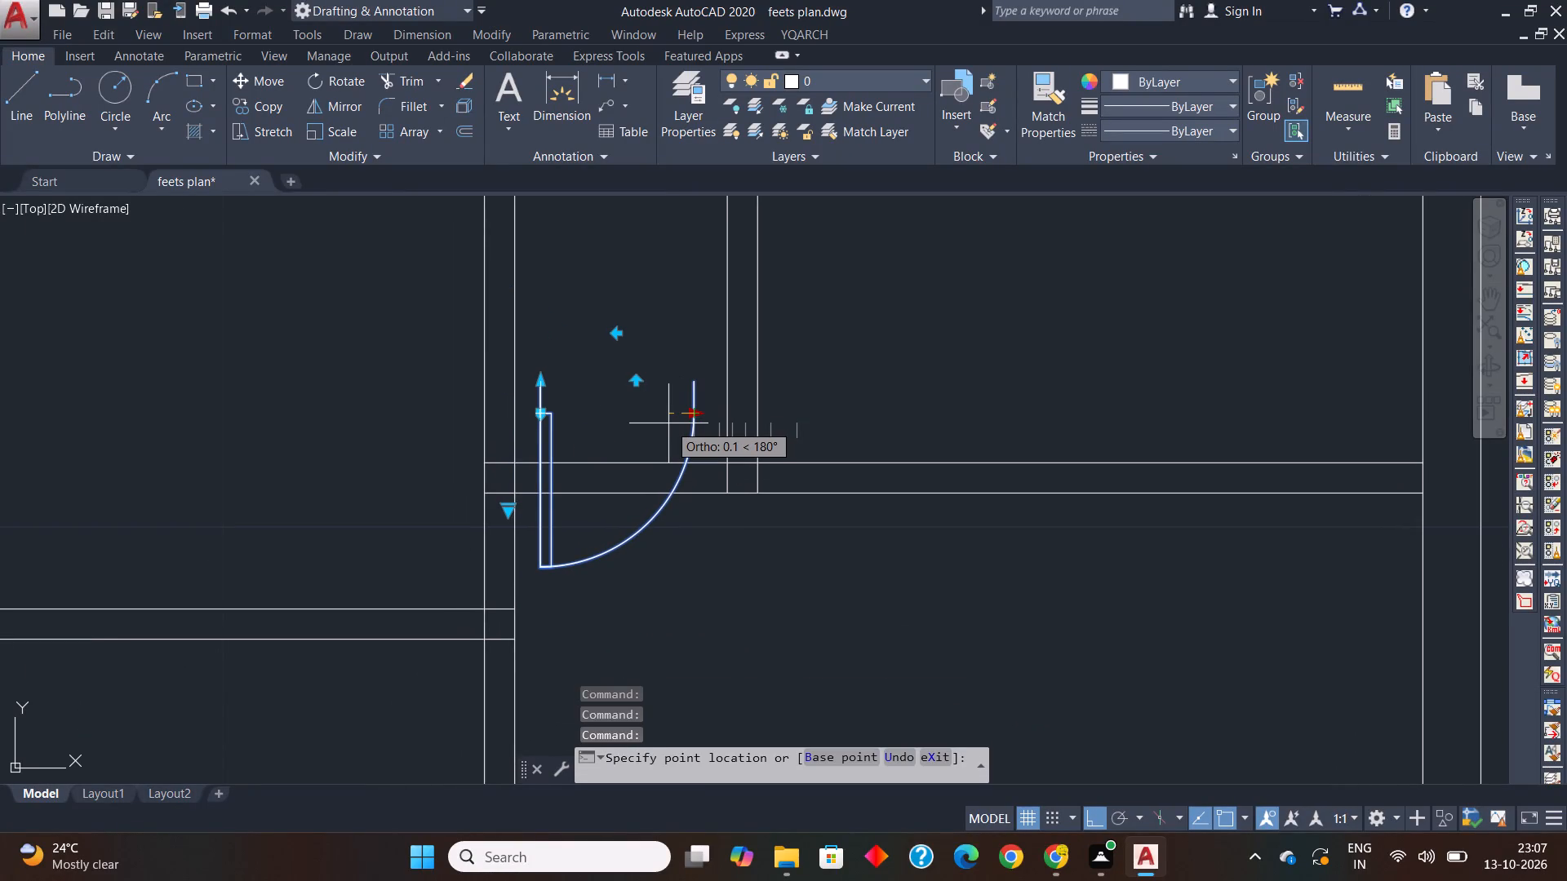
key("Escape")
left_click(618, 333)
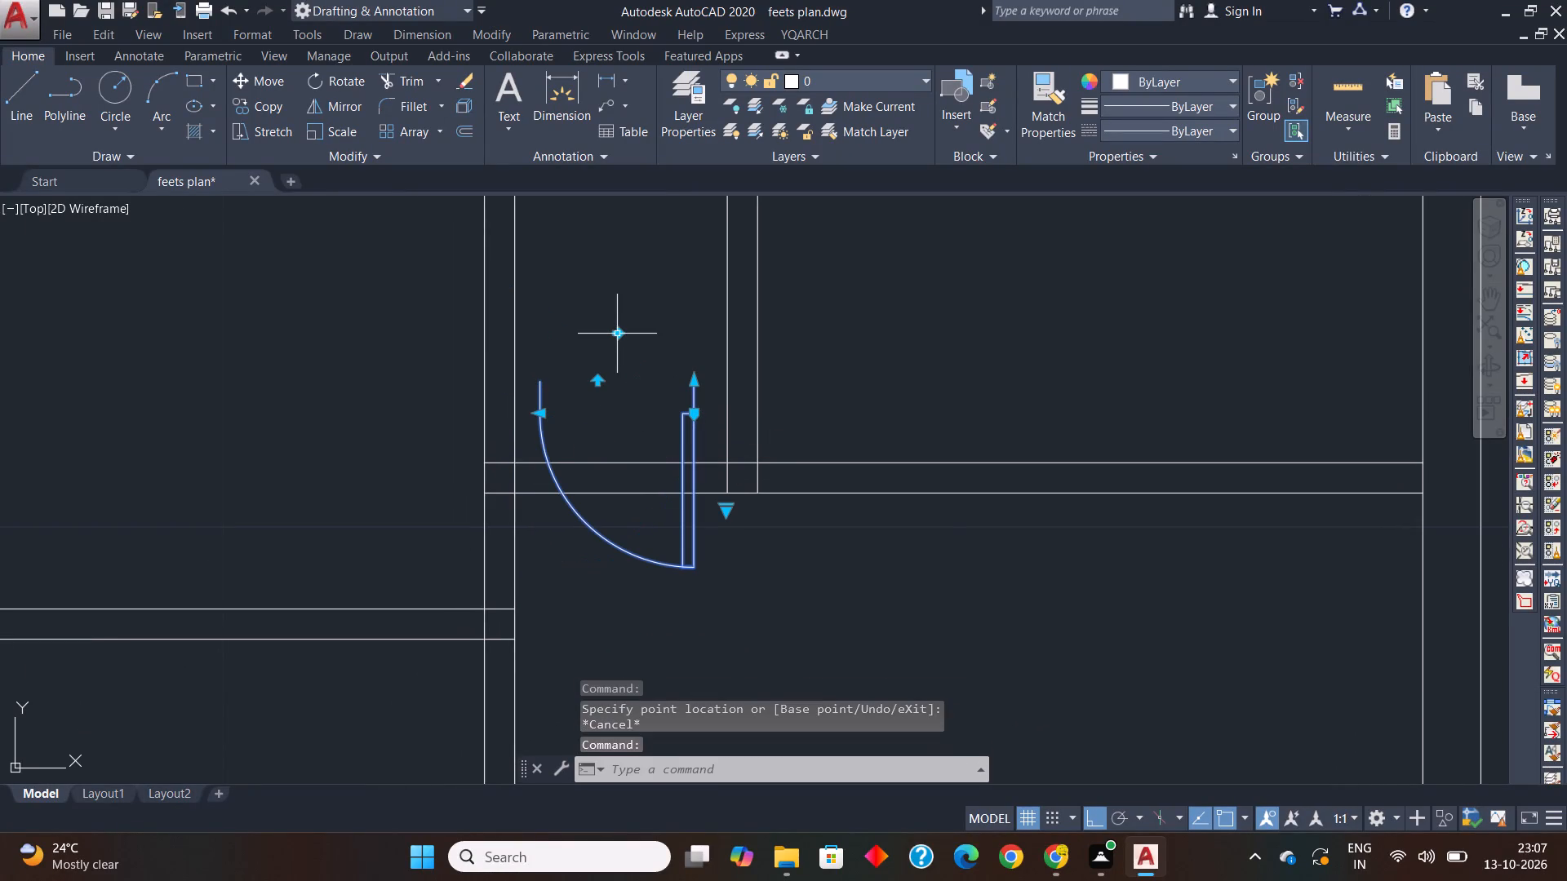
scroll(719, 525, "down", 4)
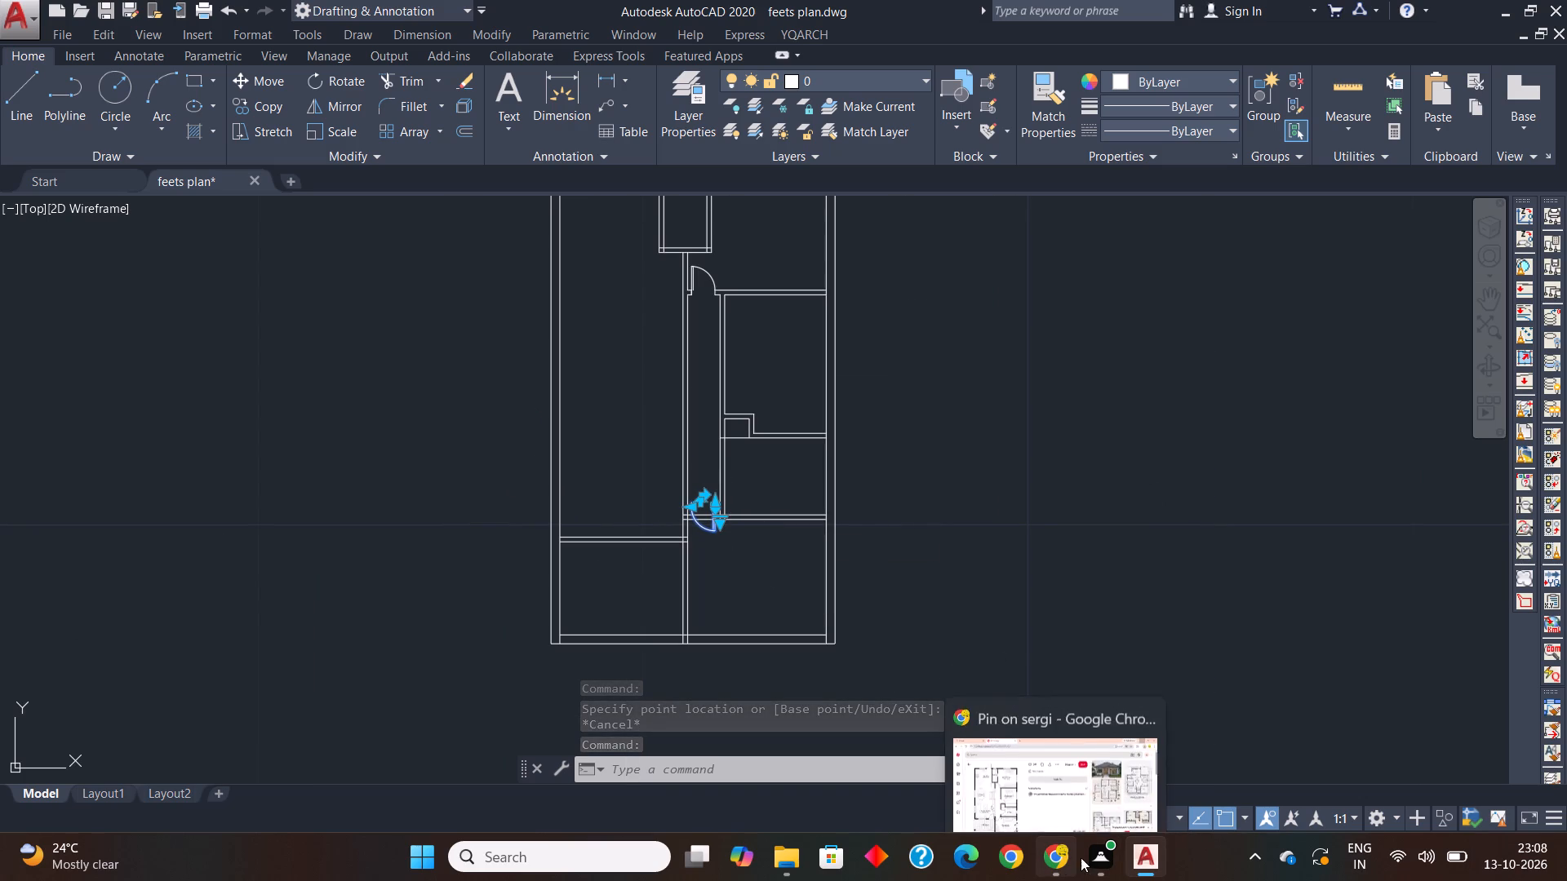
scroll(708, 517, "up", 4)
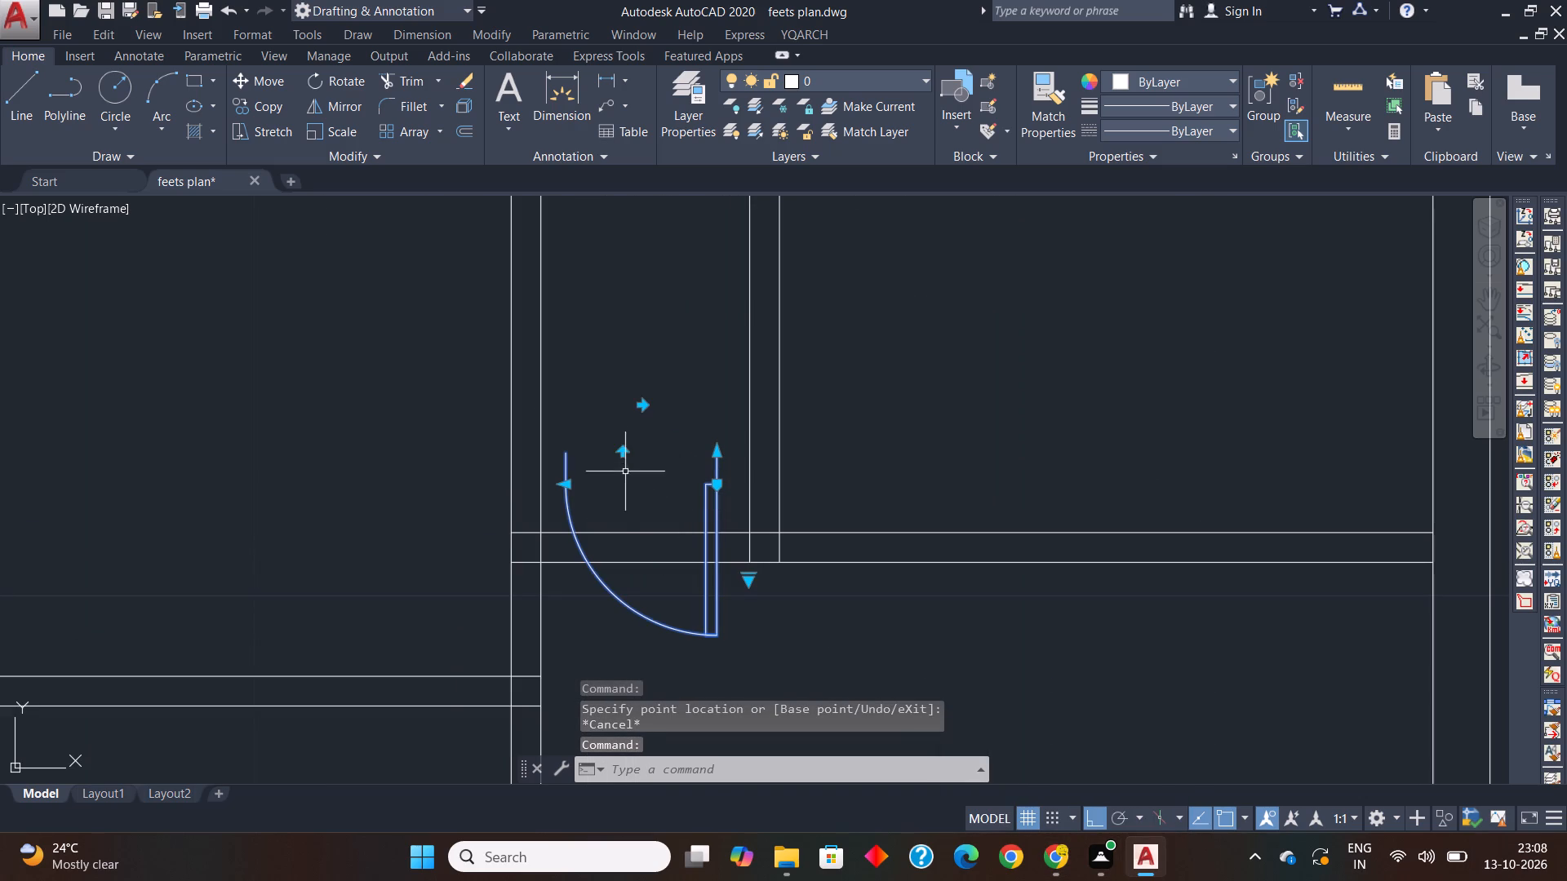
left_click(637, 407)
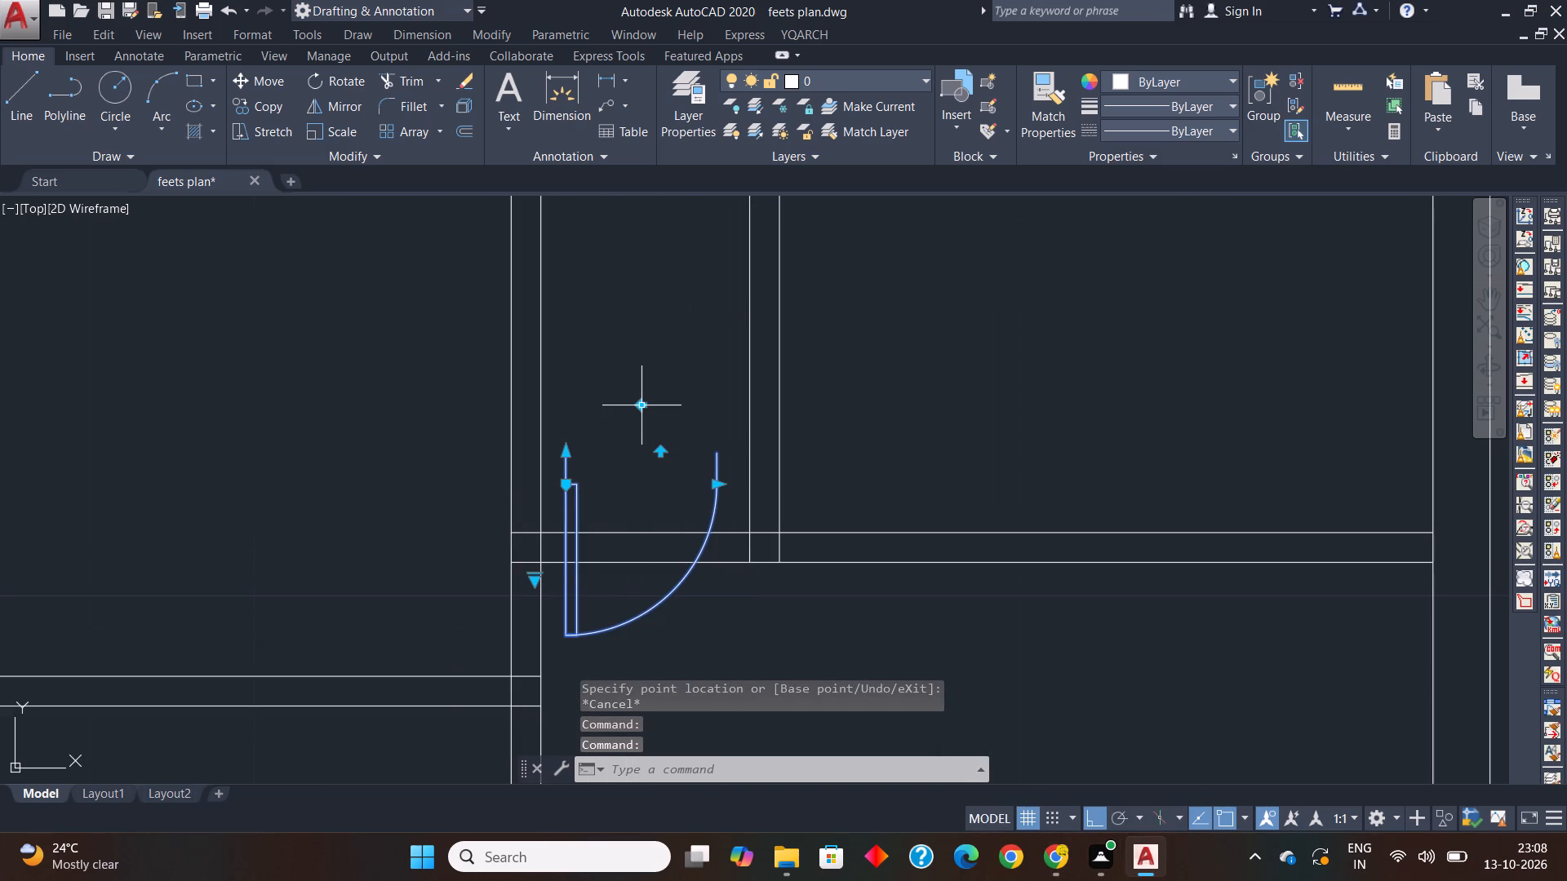
Move the copied door by its hinge-side jamb end straight down onto the upper line of the Bedroom 3 wall.
type("m")
key("space")
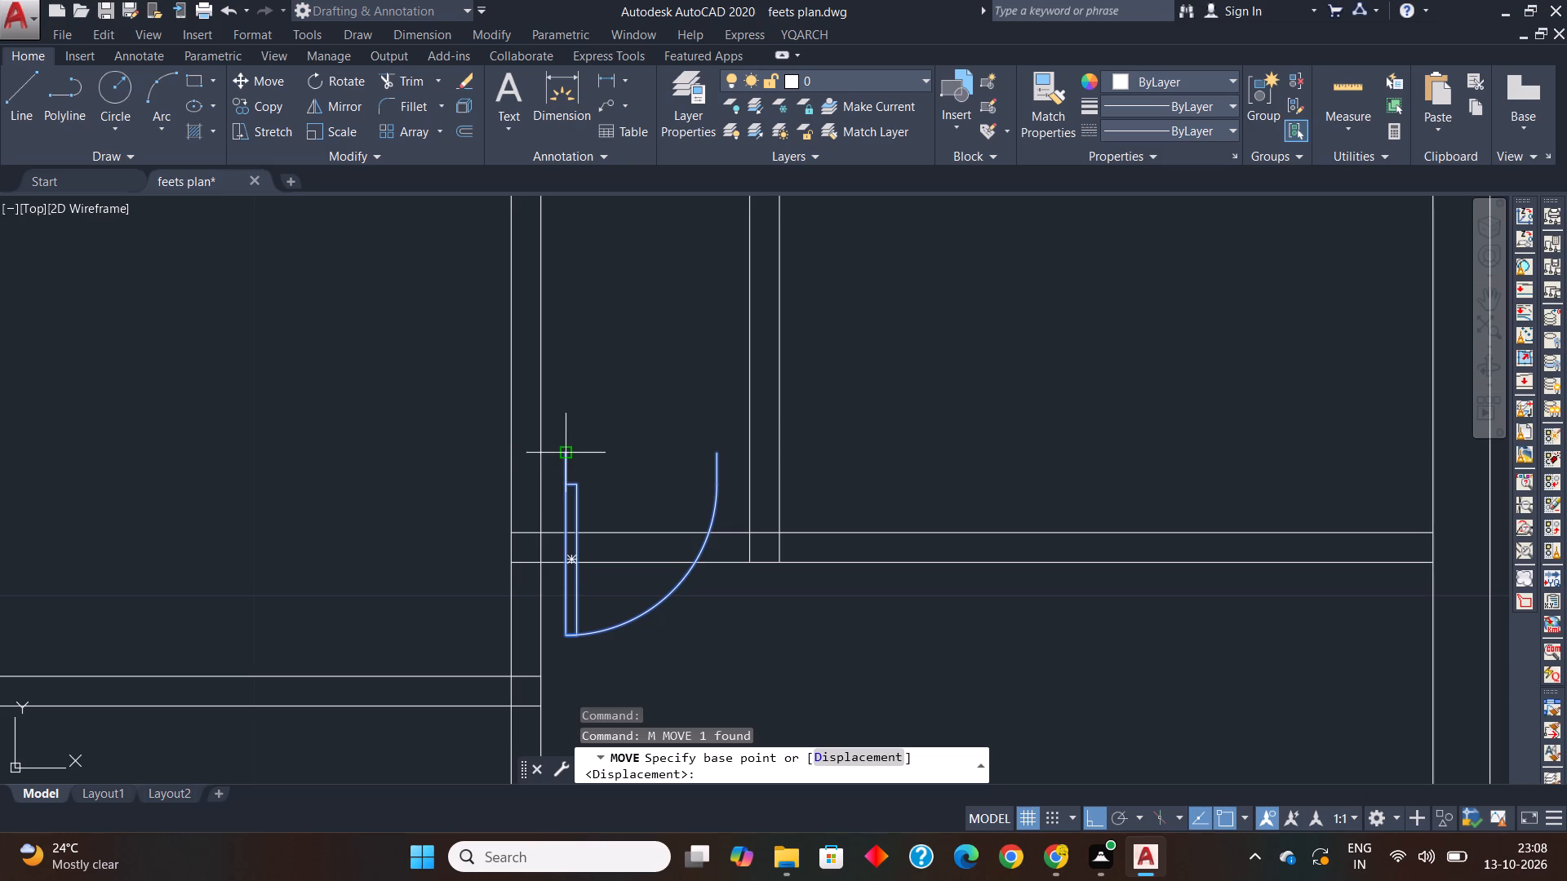
left_click(563, 455)
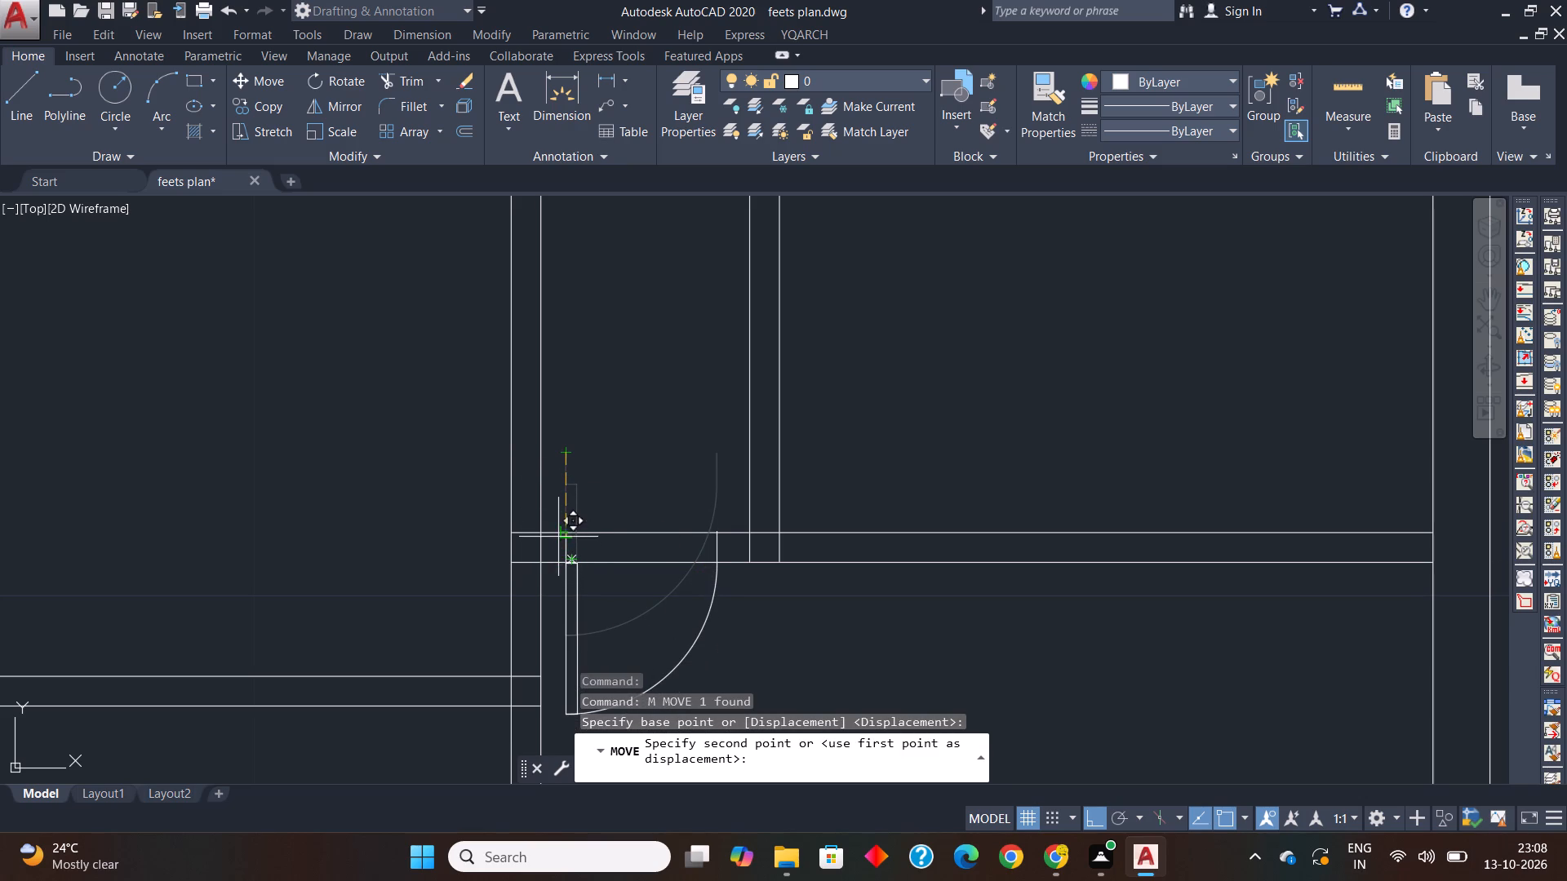
left_click(563, 529)
key("Escape")
key("Escape")
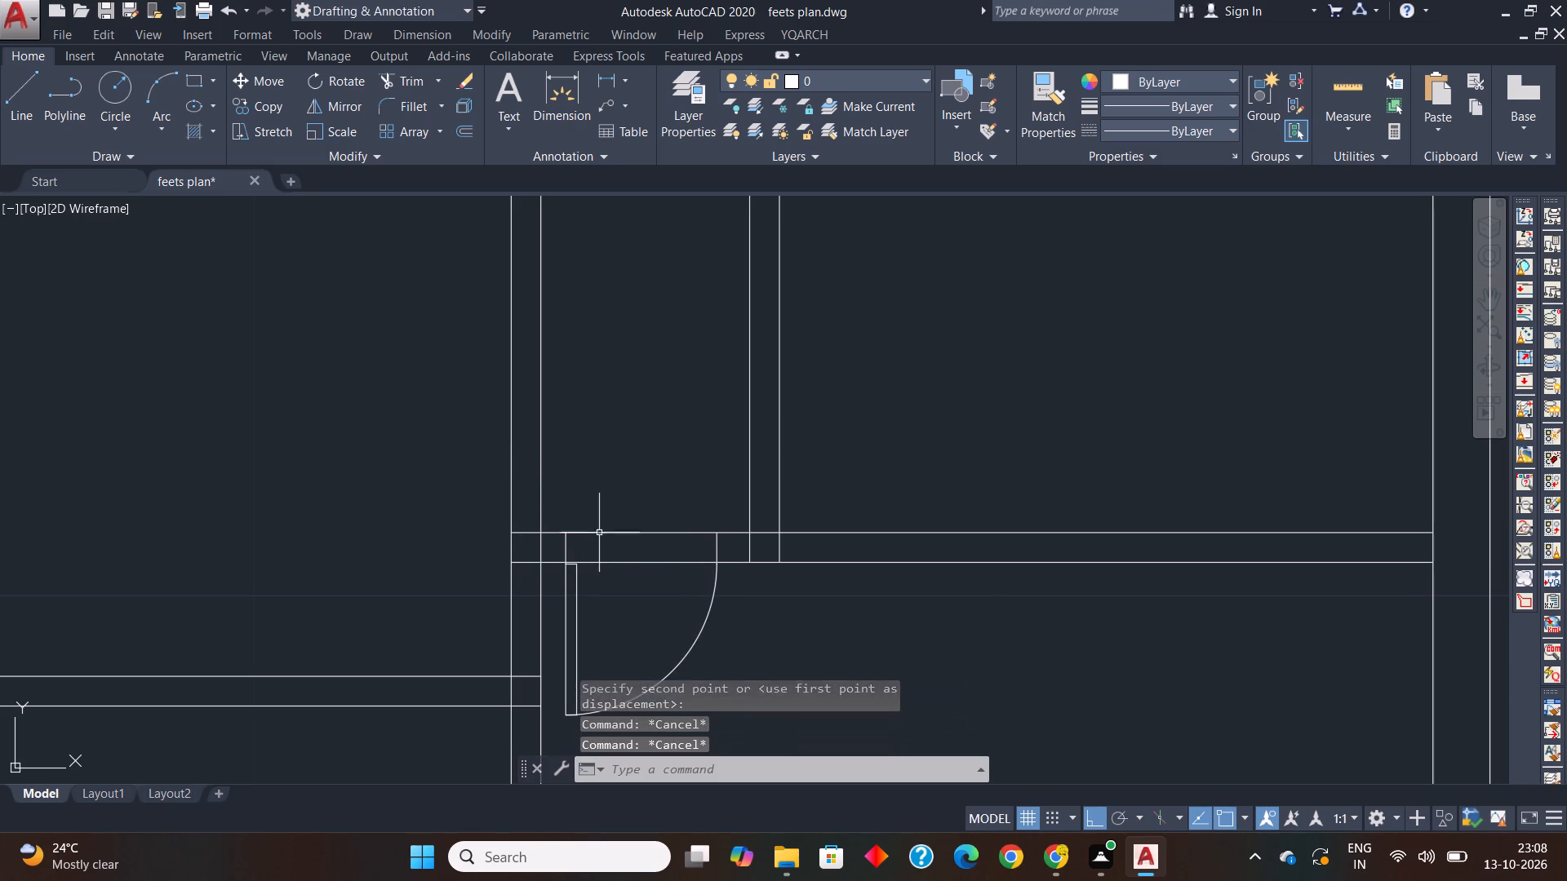
key("Escape")
Trim both lines of the Bedroom 3 wall between the door jambs to open the doorway.
type("tr")
key("space")
key("space")
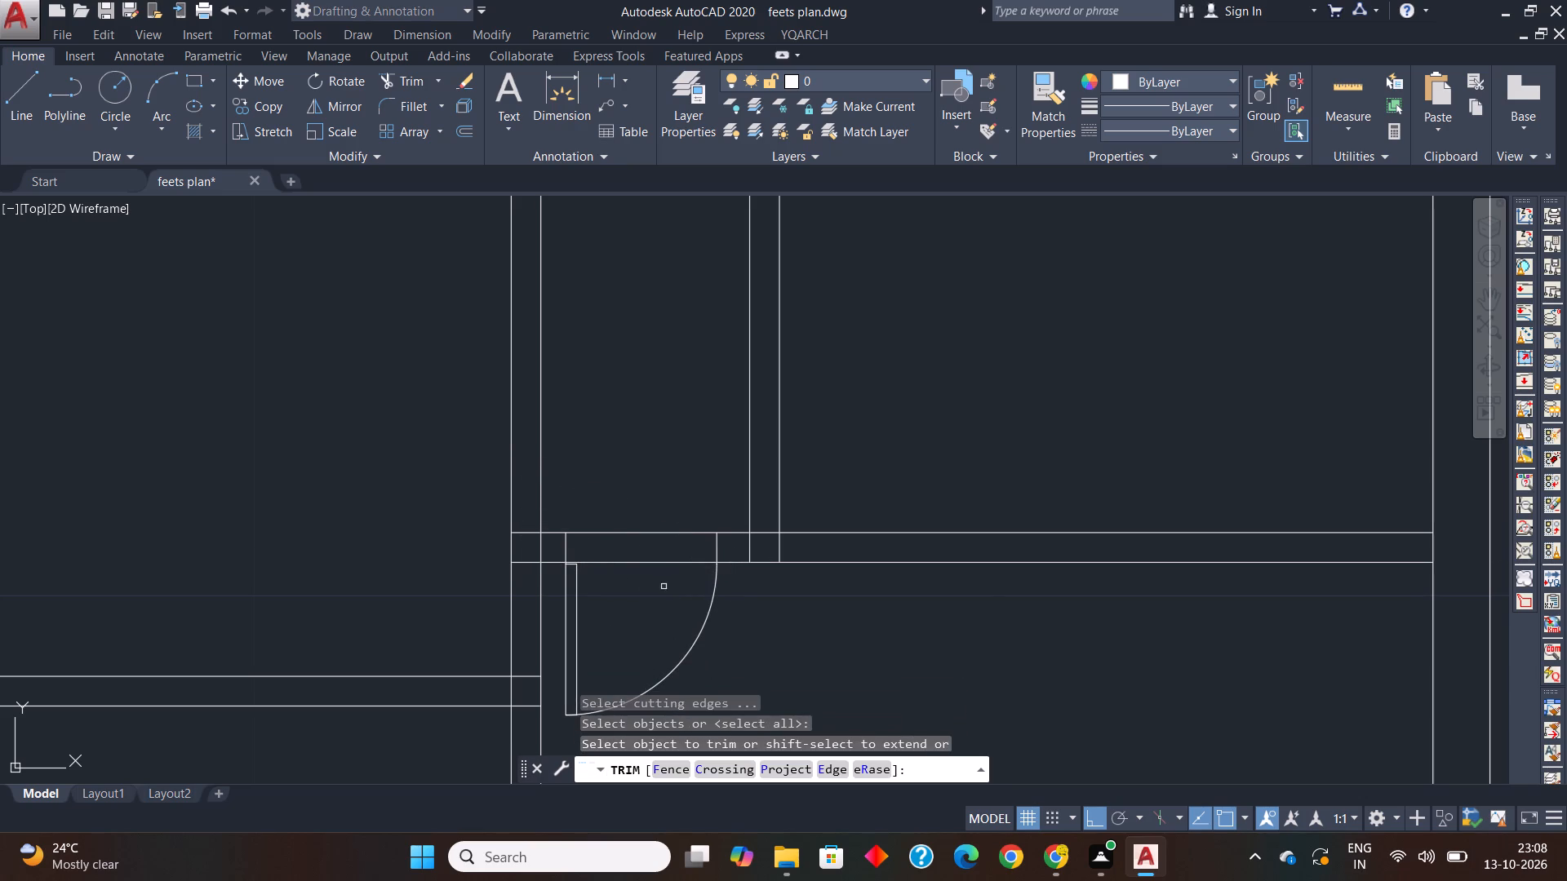
left_click(645, 591)
left_click(615, 514)
Trim the two hinge-side stub lines where they cross the thickness of the living-room corridor wall.
scroll(529, 556, "up", 1)
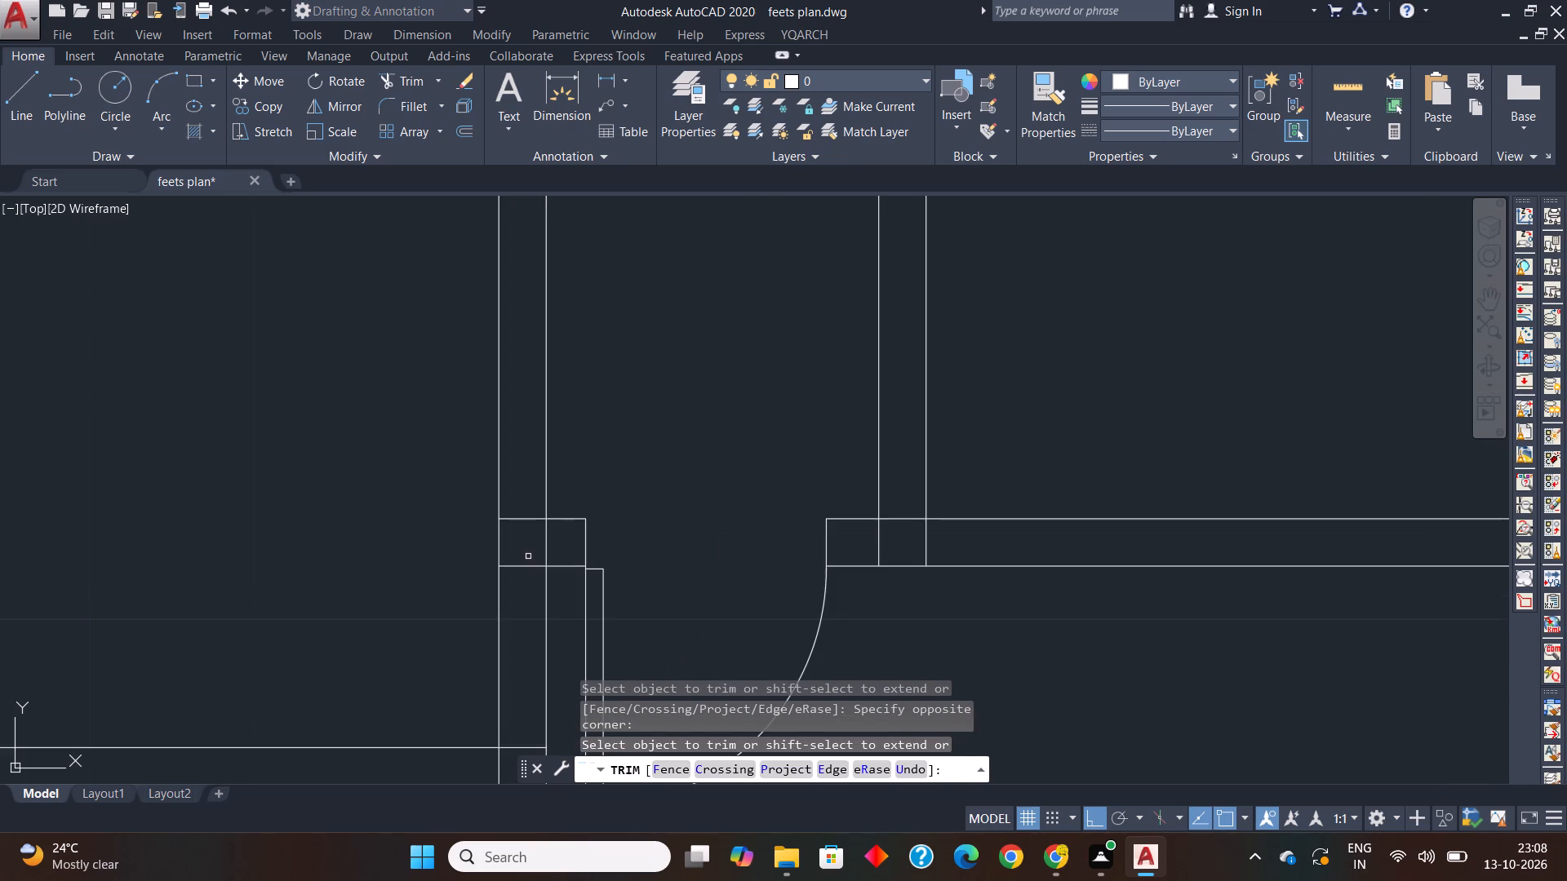
left_click(527, 565)
left_click(526, 519)
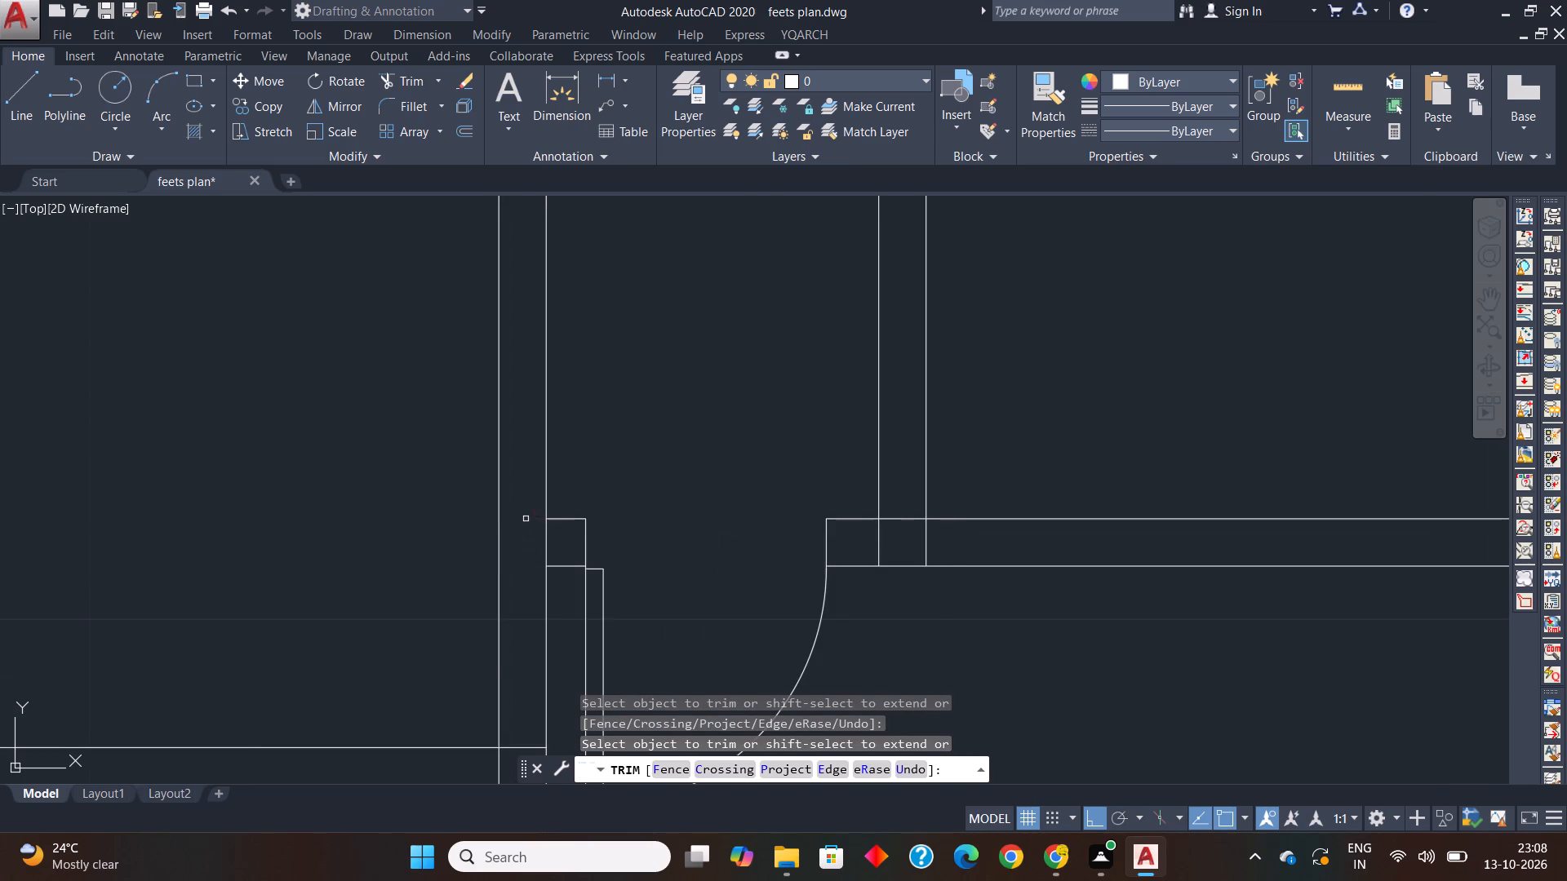
Trim the overlapping lines where the Bath corridor wall meets the Bedroom 3 wall to form an open T-junction.
scroll(526, 525, "down", 1)
scroll(781, 551, "up", 2)
left_click(780, 525)
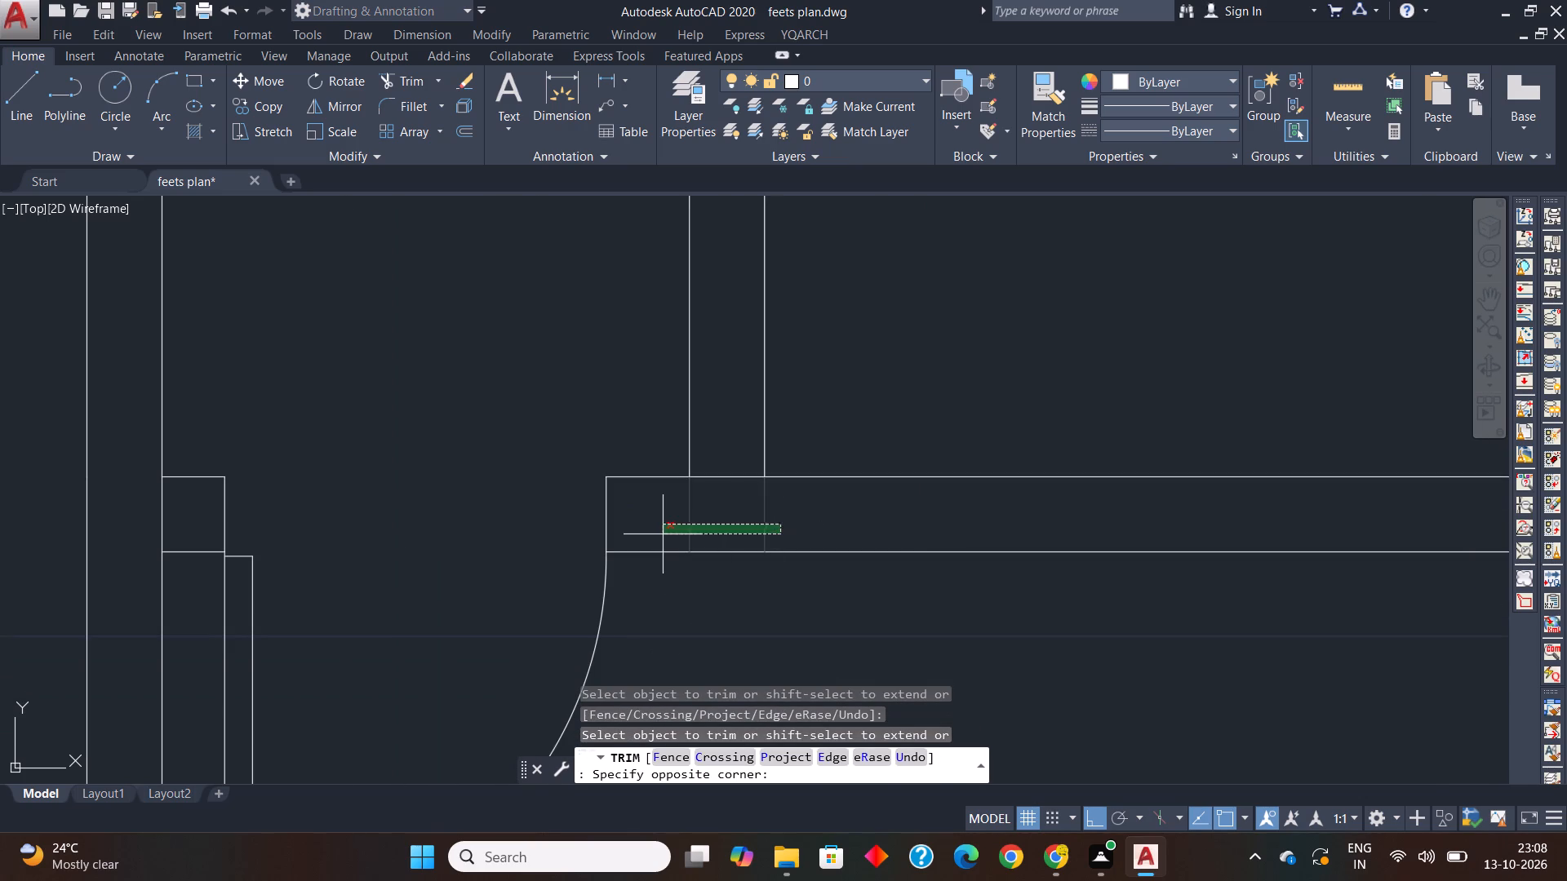
left_click(669, 525)
left_click(711, 476)
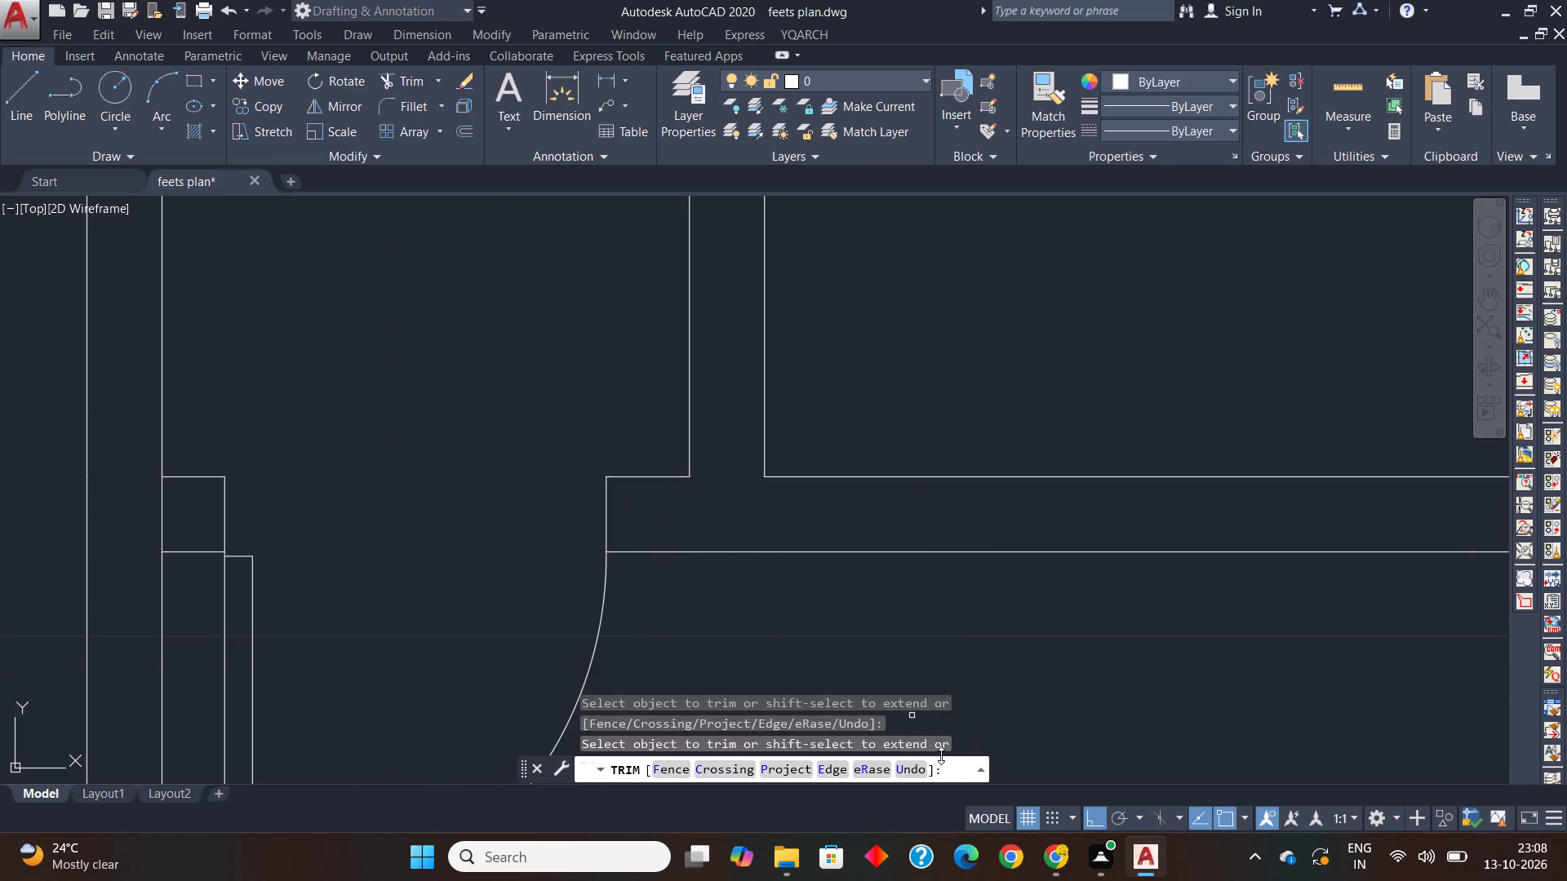
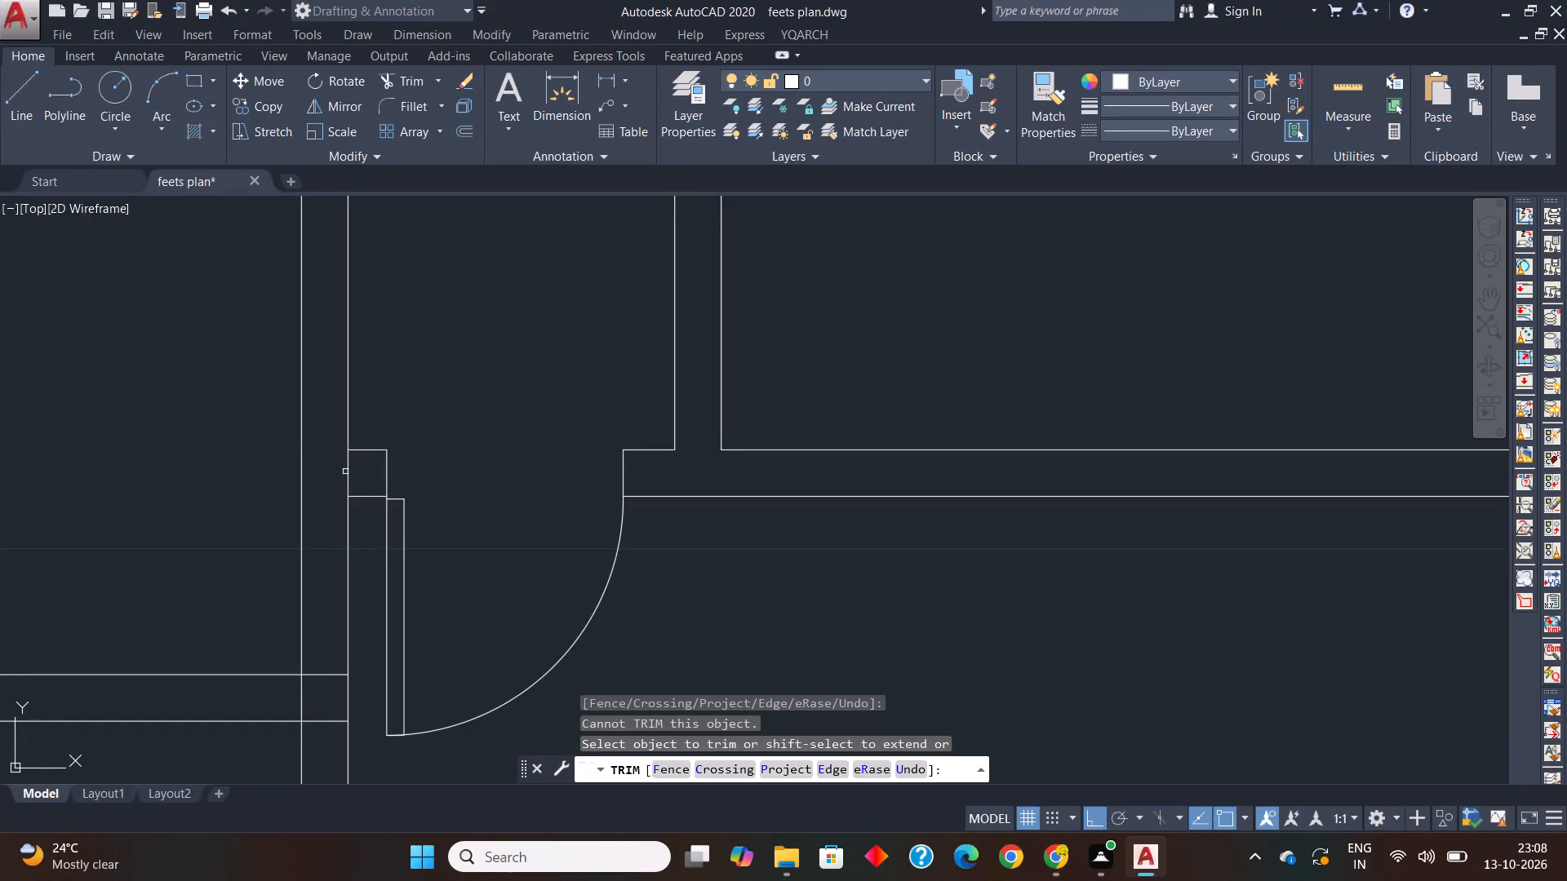
Trim the wall line closing the hinge-side stub and the living-room partition lines crossing the corridor wall's thickness.
left_click(347, 472)
scroll(347, 475, "down", 2)
middle_click_drag(334, 589, 381, 586)
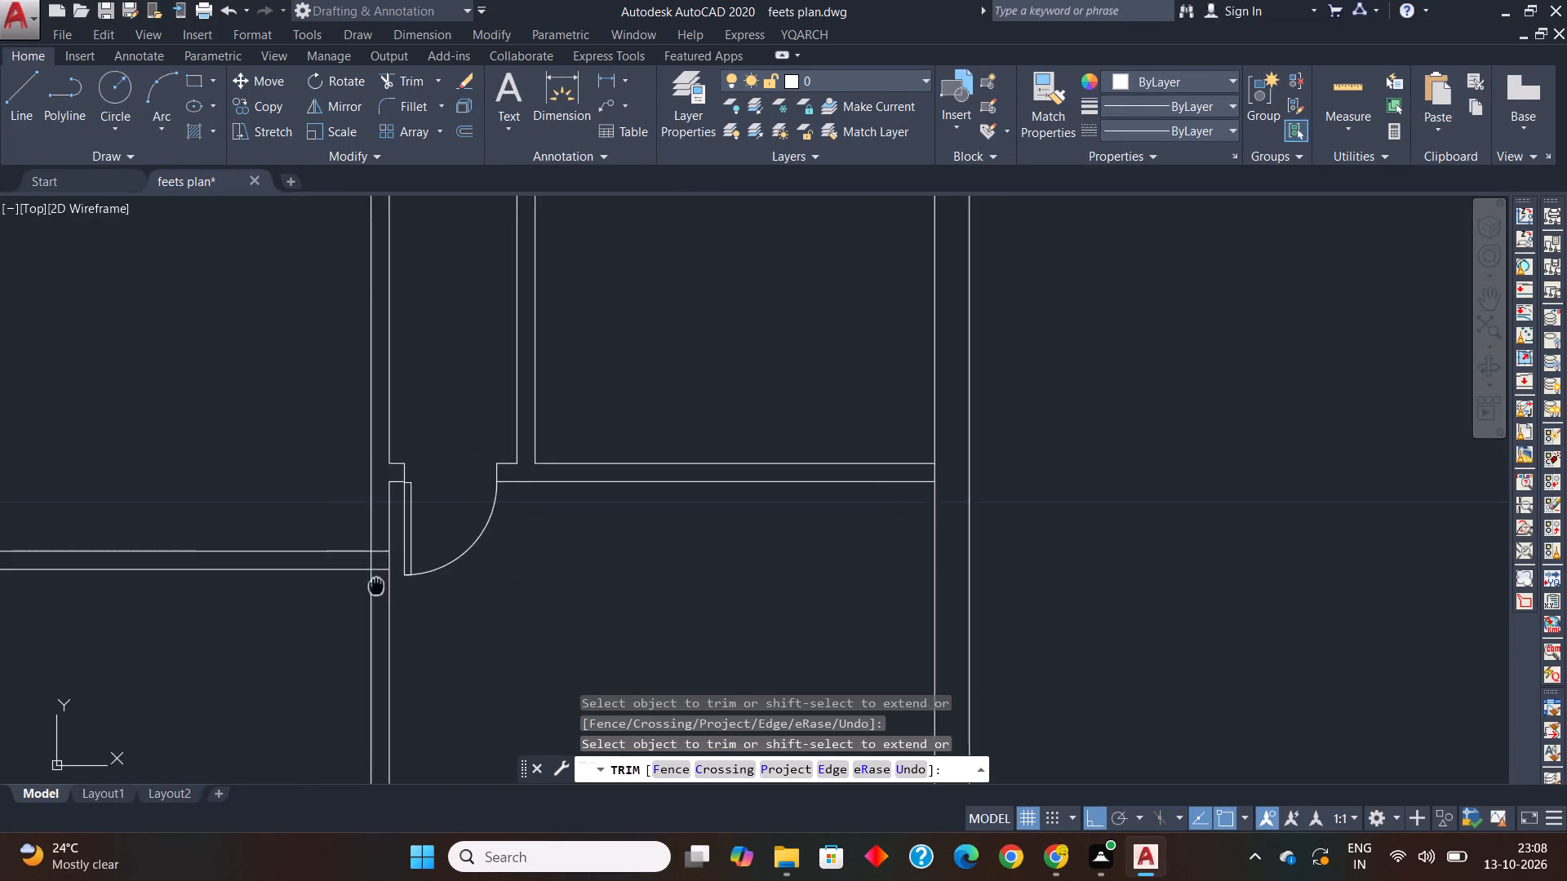
middle_click_drag(381, 586, 455, 581)
scroll(455, 577, "up", 2)
left_click(468, 573)
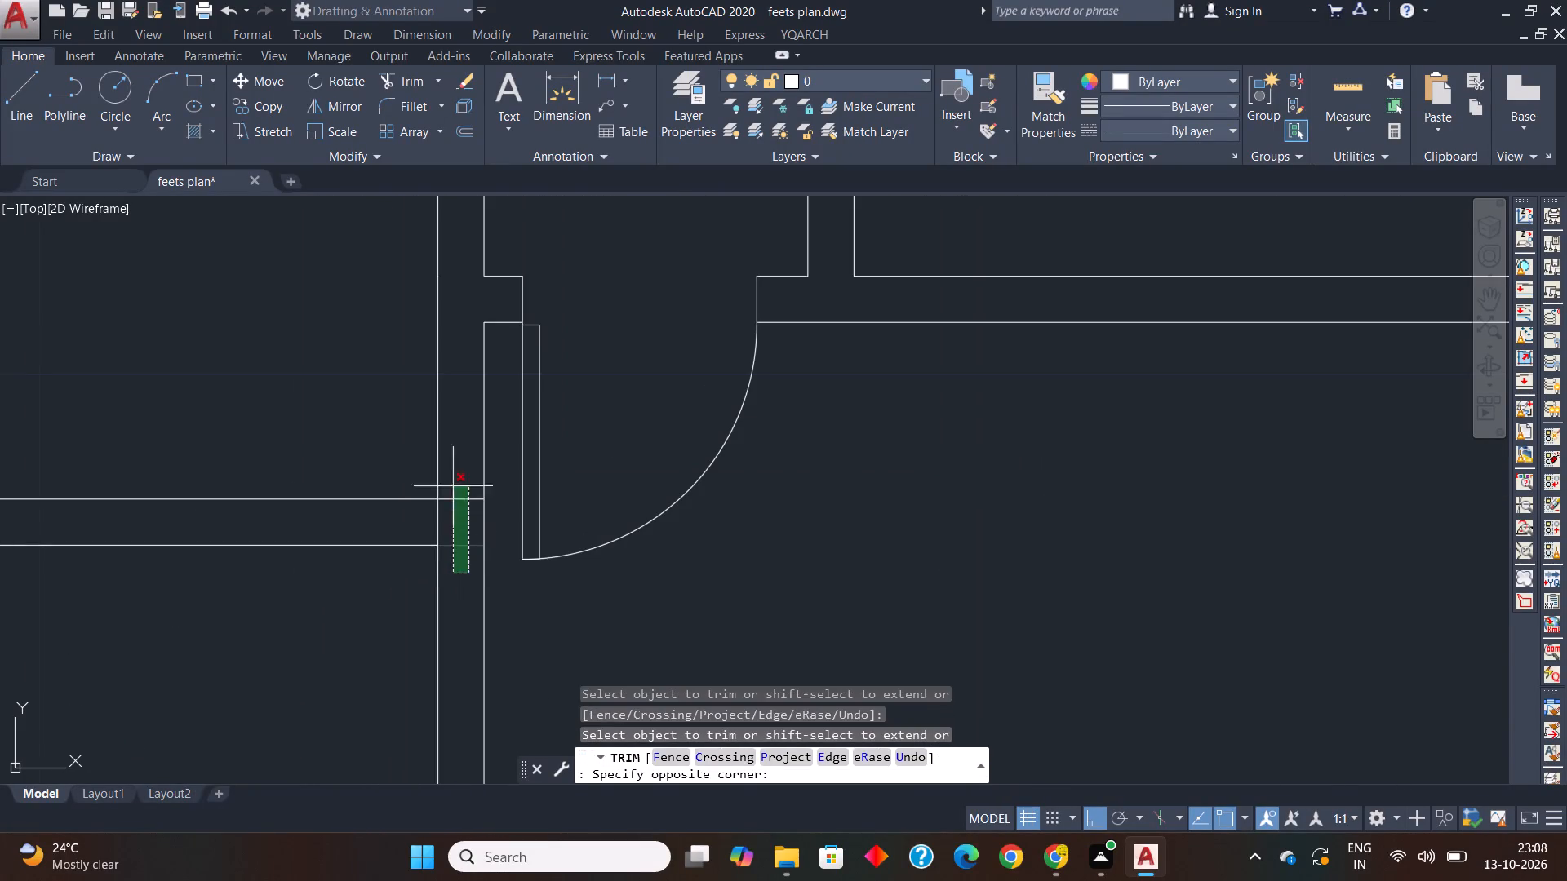
left_click(454, 470)
key("space")
Copy the Bedroom 3 door horizontally across the corridor wall to the area above the living-room partition.
scroll(587, 511, "down", 2)
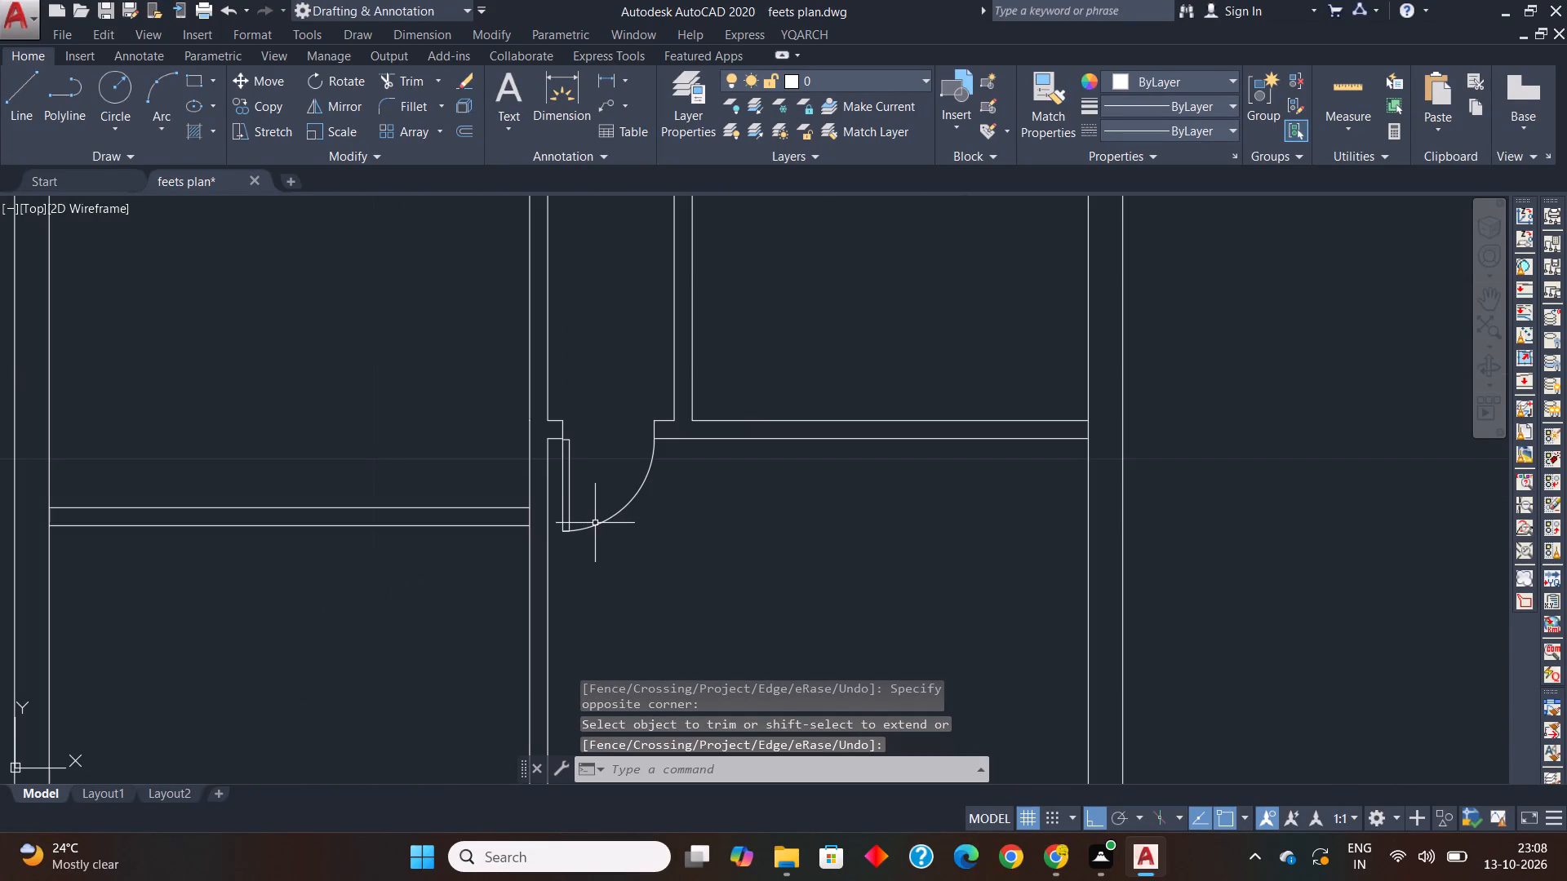
left_click(595, 523)
type("co")
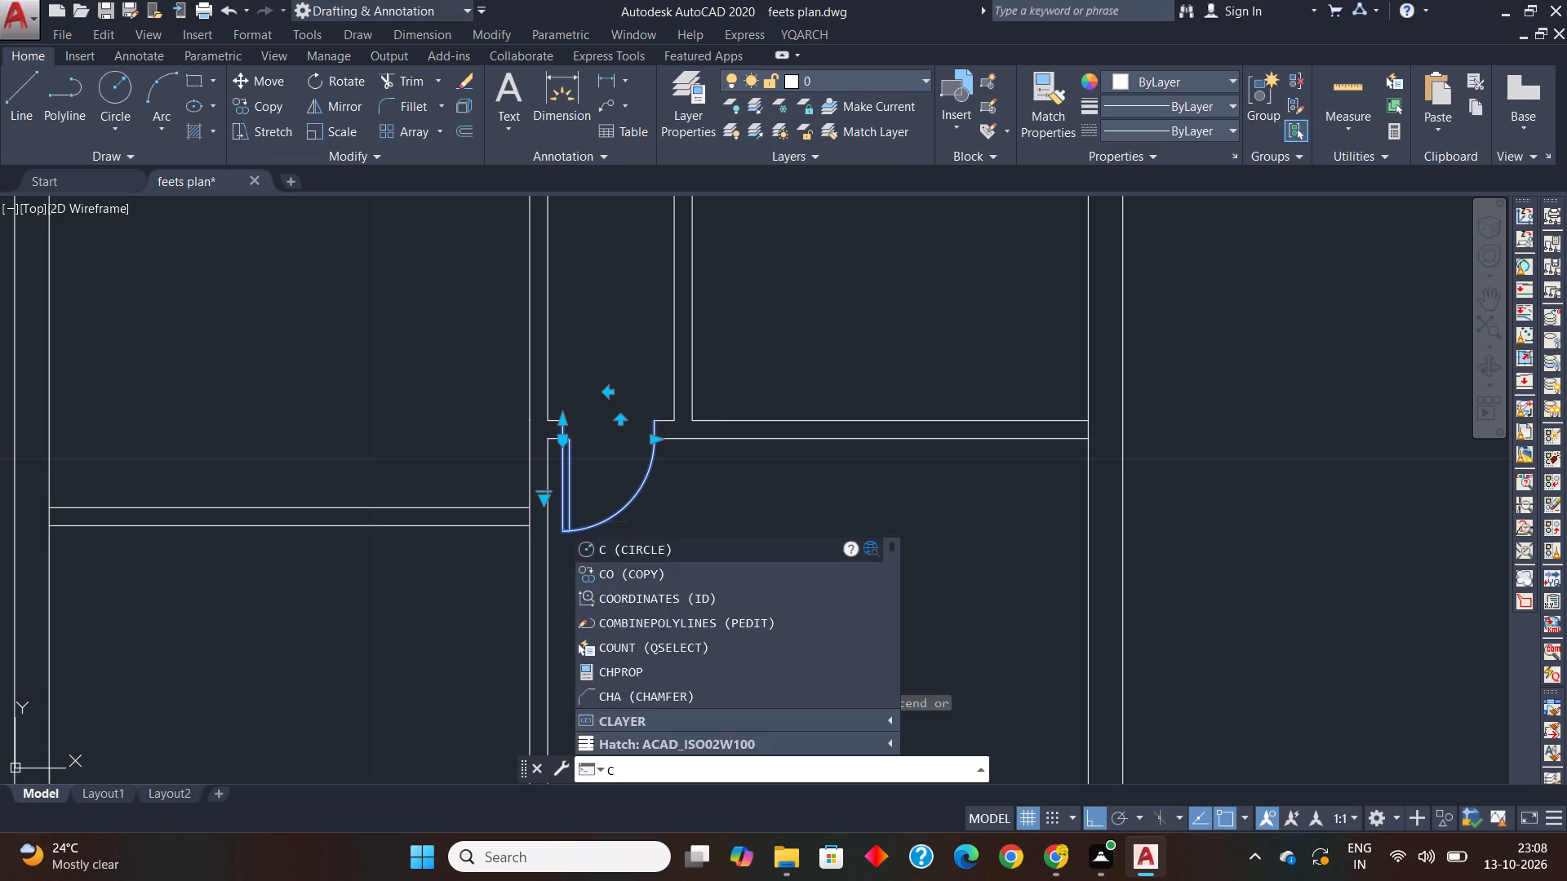
key("space")
left_click(653, 417)
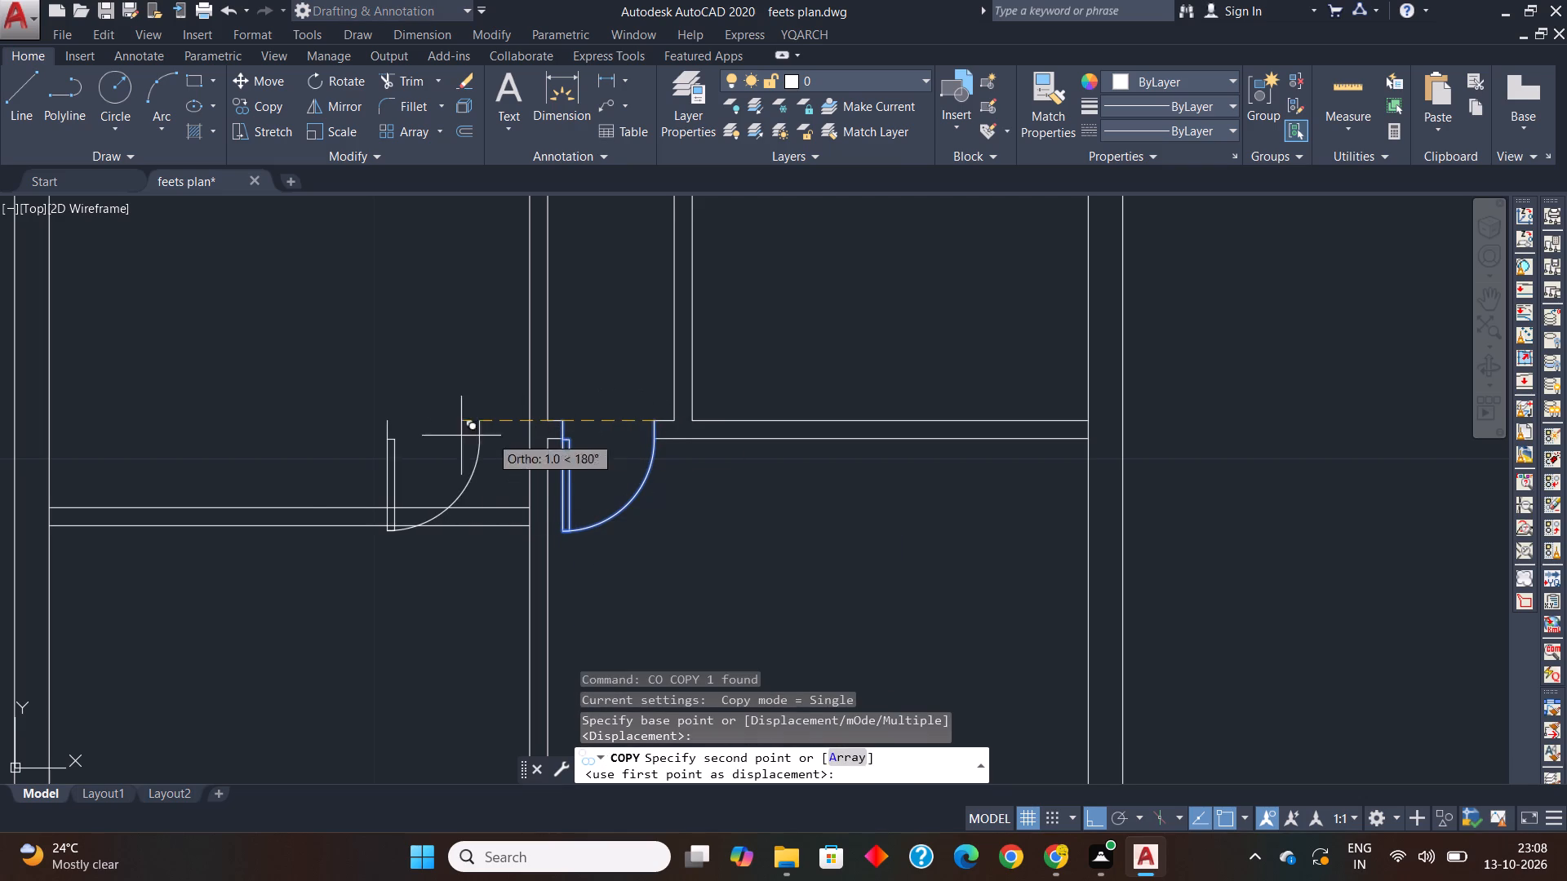
left_click(412, 435)
scroll(492, 542, "up", 1)
key("Escape")
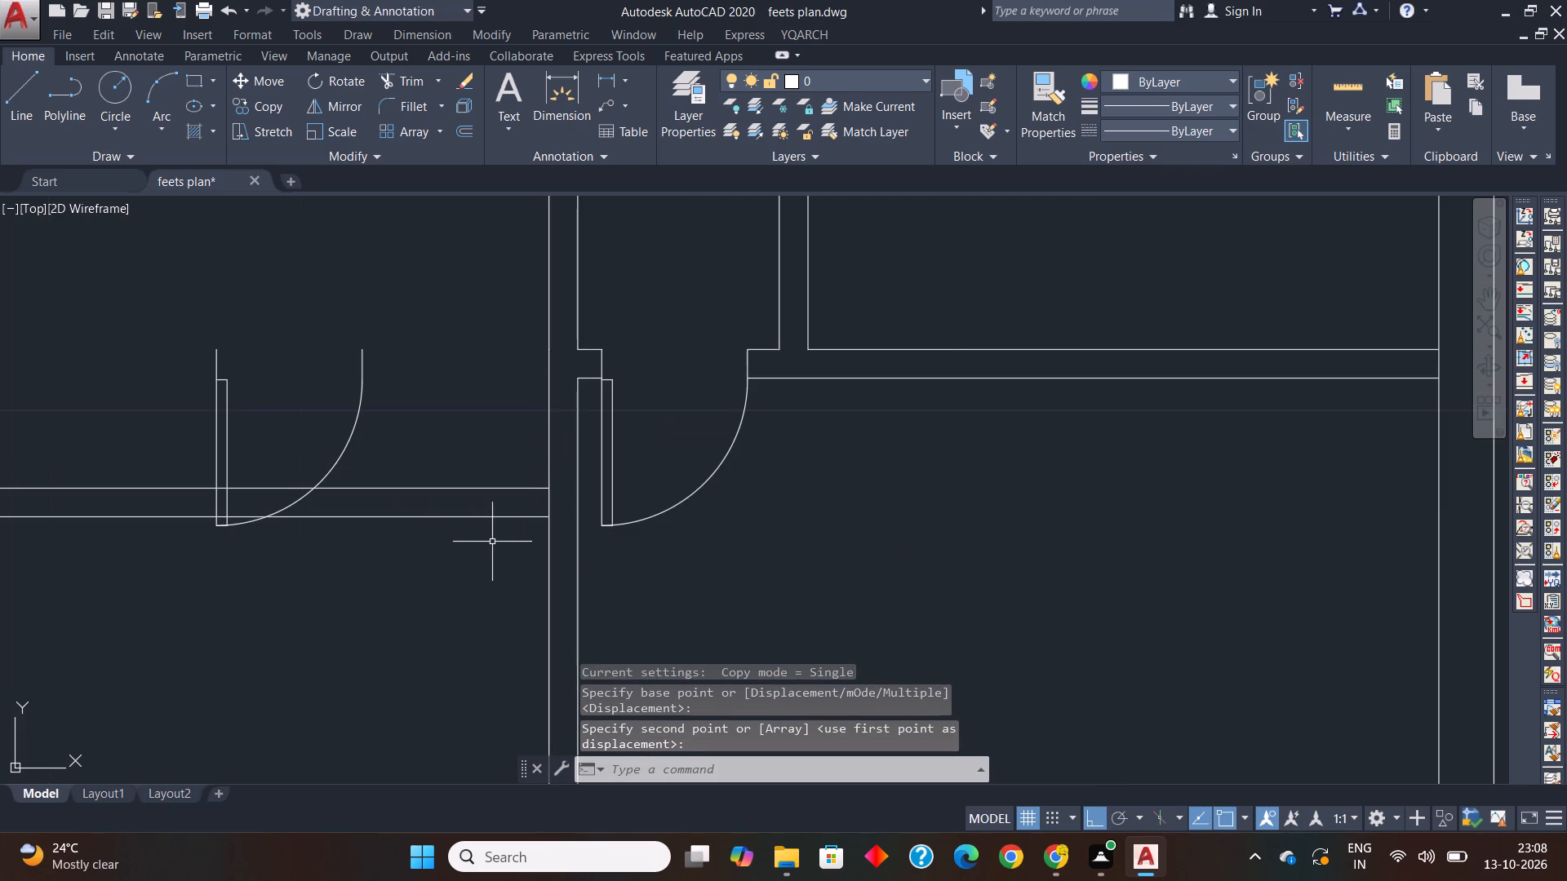
key("Escape")
Draw a short line across the living-room partition's thickness where it meets the corridor wall.
type("l")
key("space")
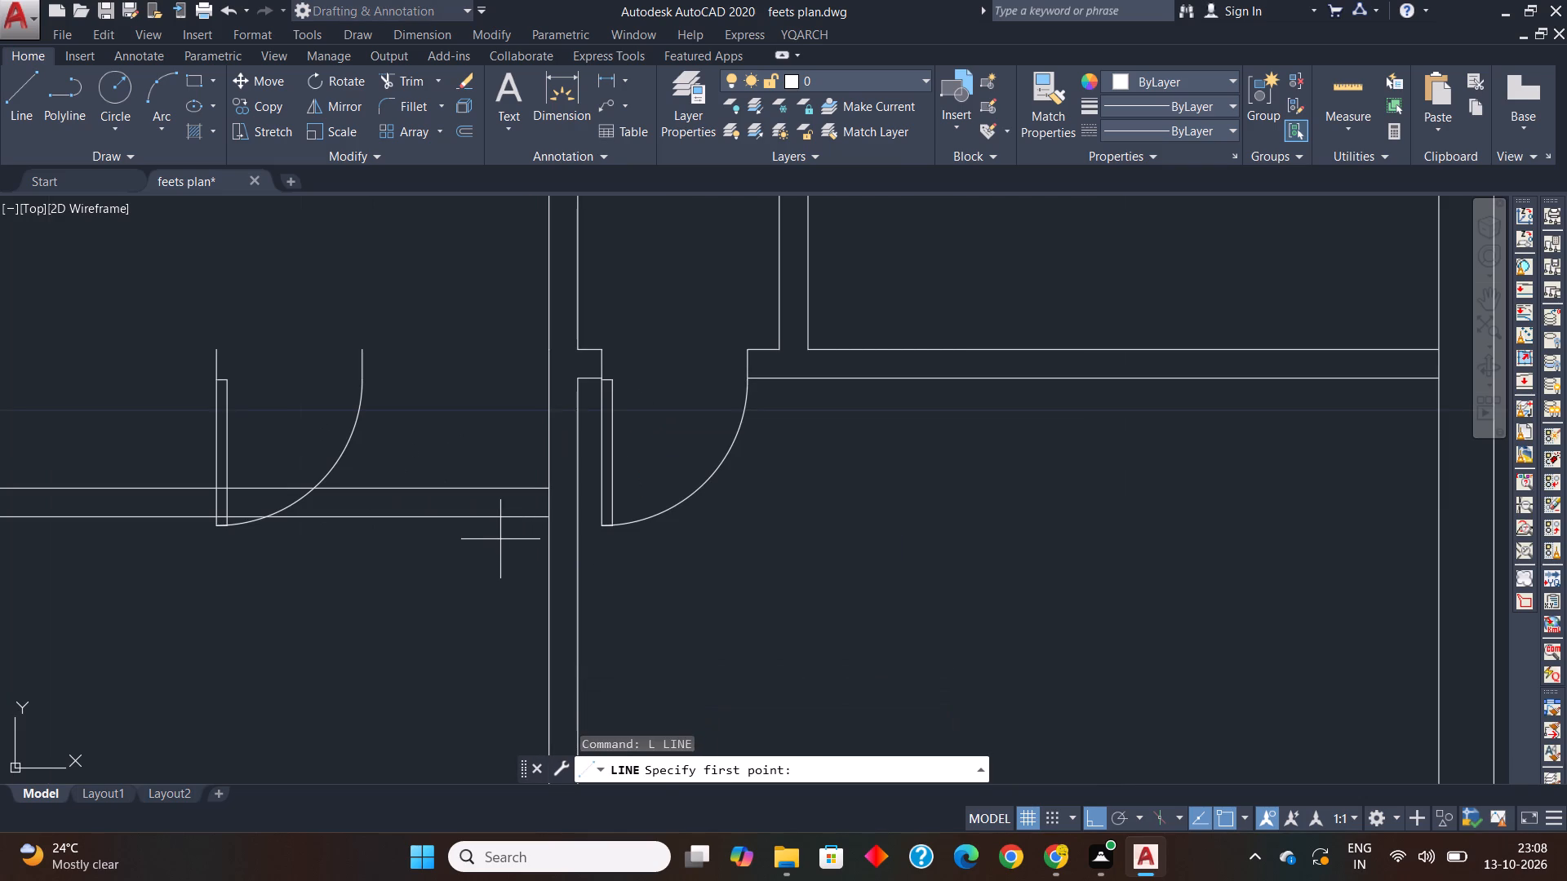
left_click(553, 489)
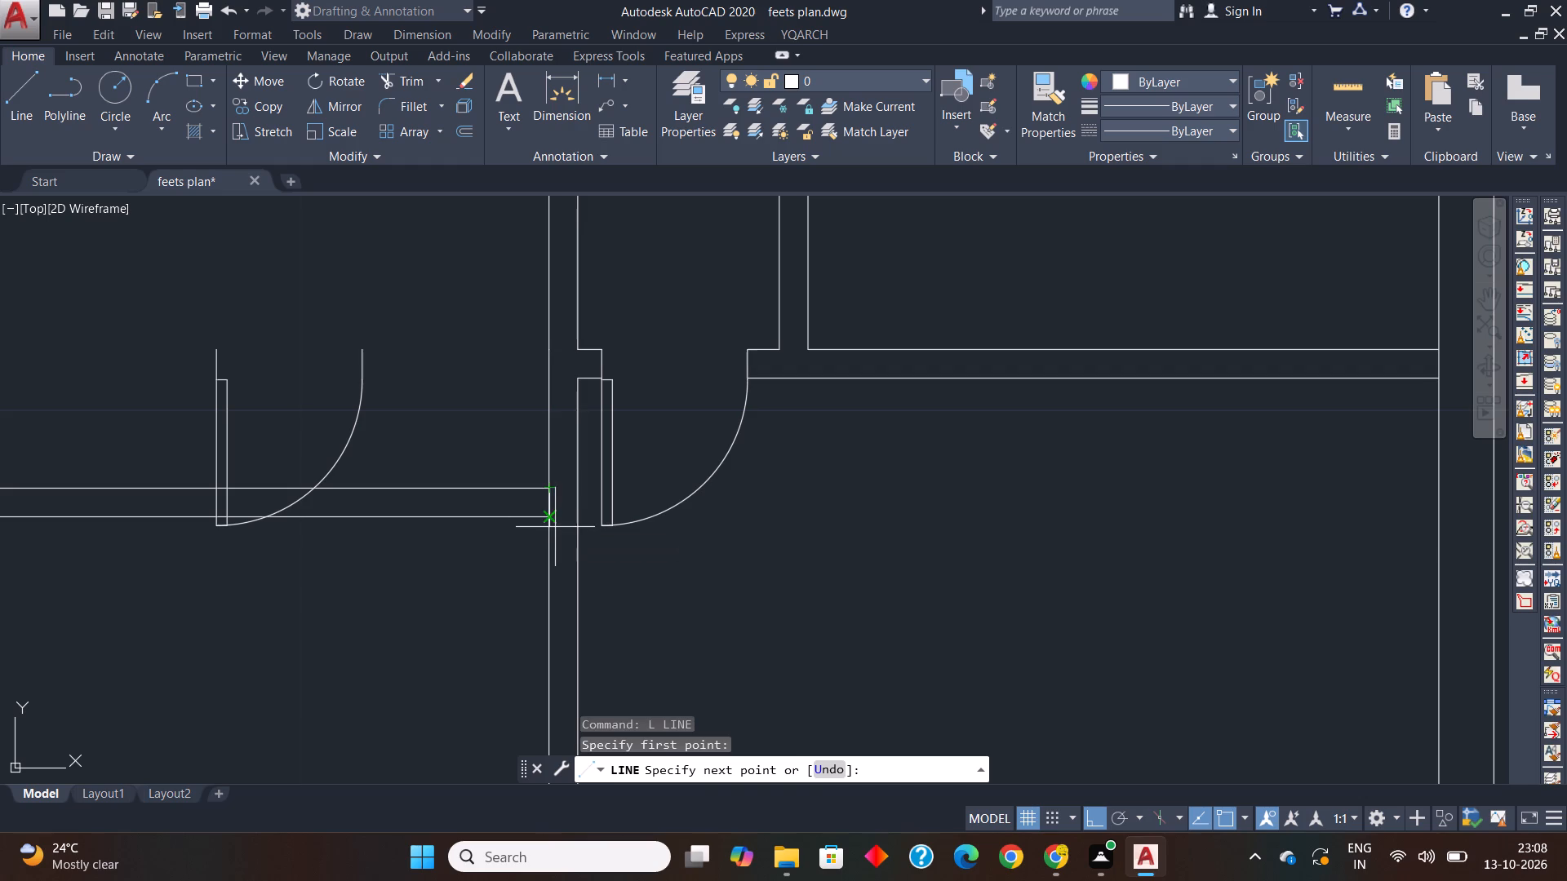
left_click(546, 517)
key("Escape")
key("Escape")
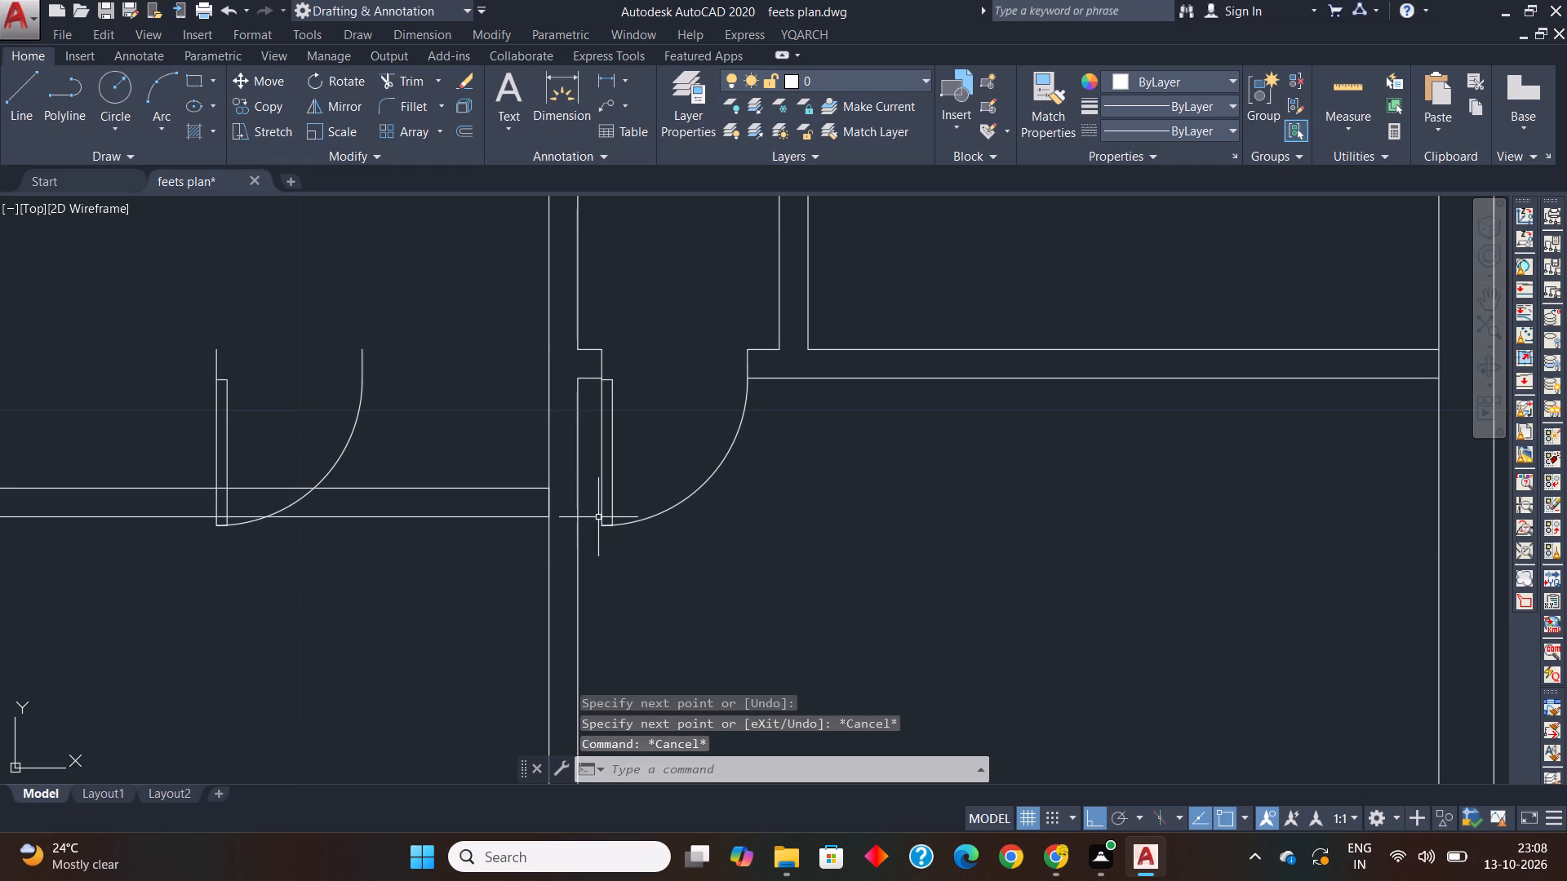
Offset the short line by 0.1 along the partition, away from the corridor wall, as the door jamb.
type("of")
key("space")
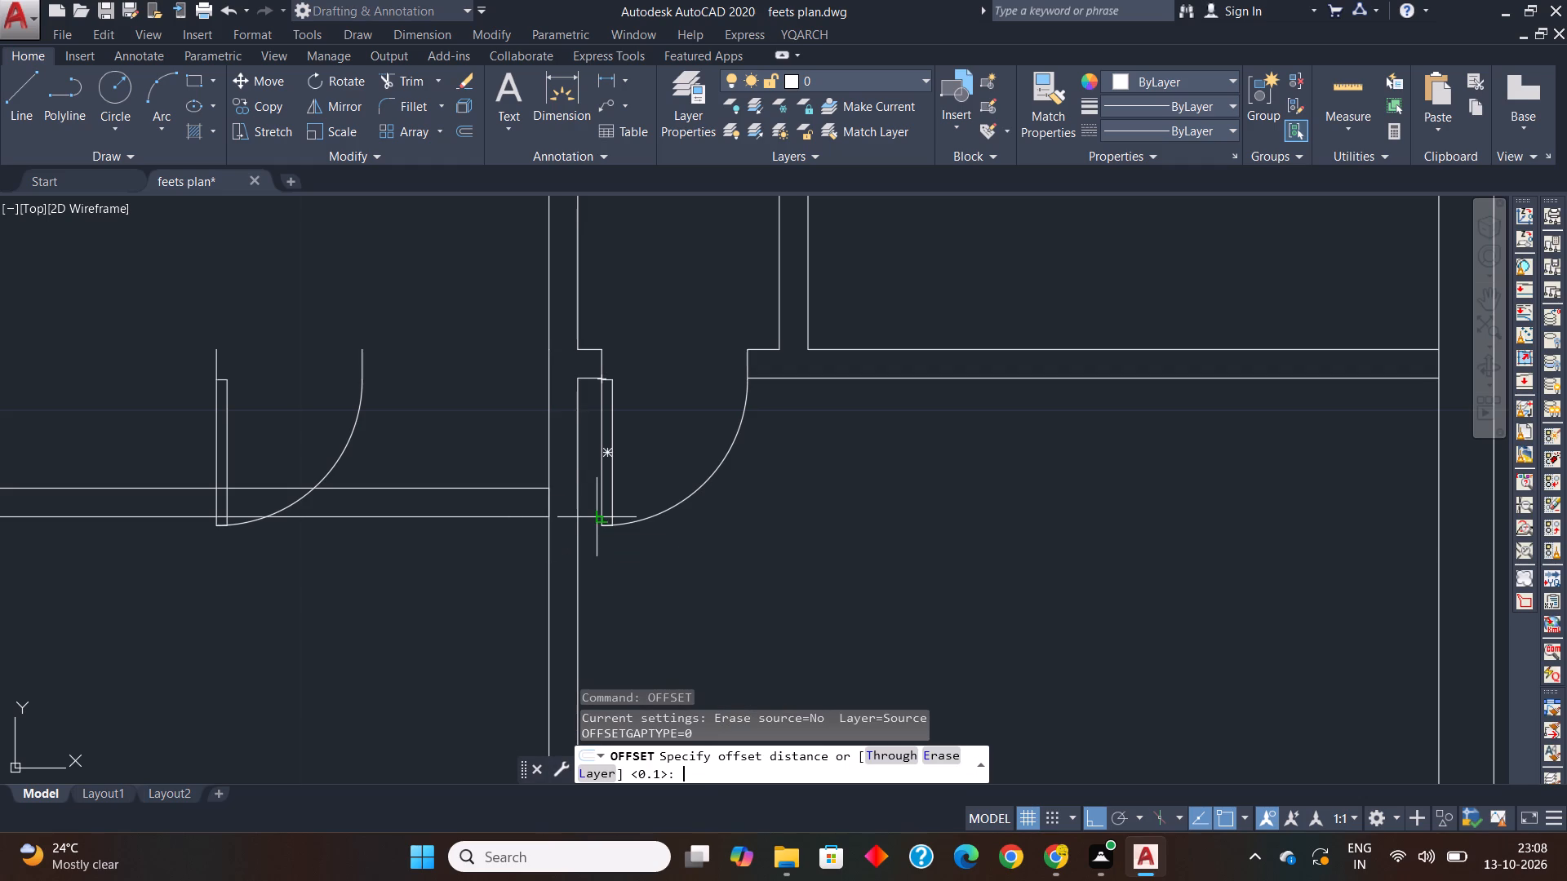
type("0.1")
key("Return")
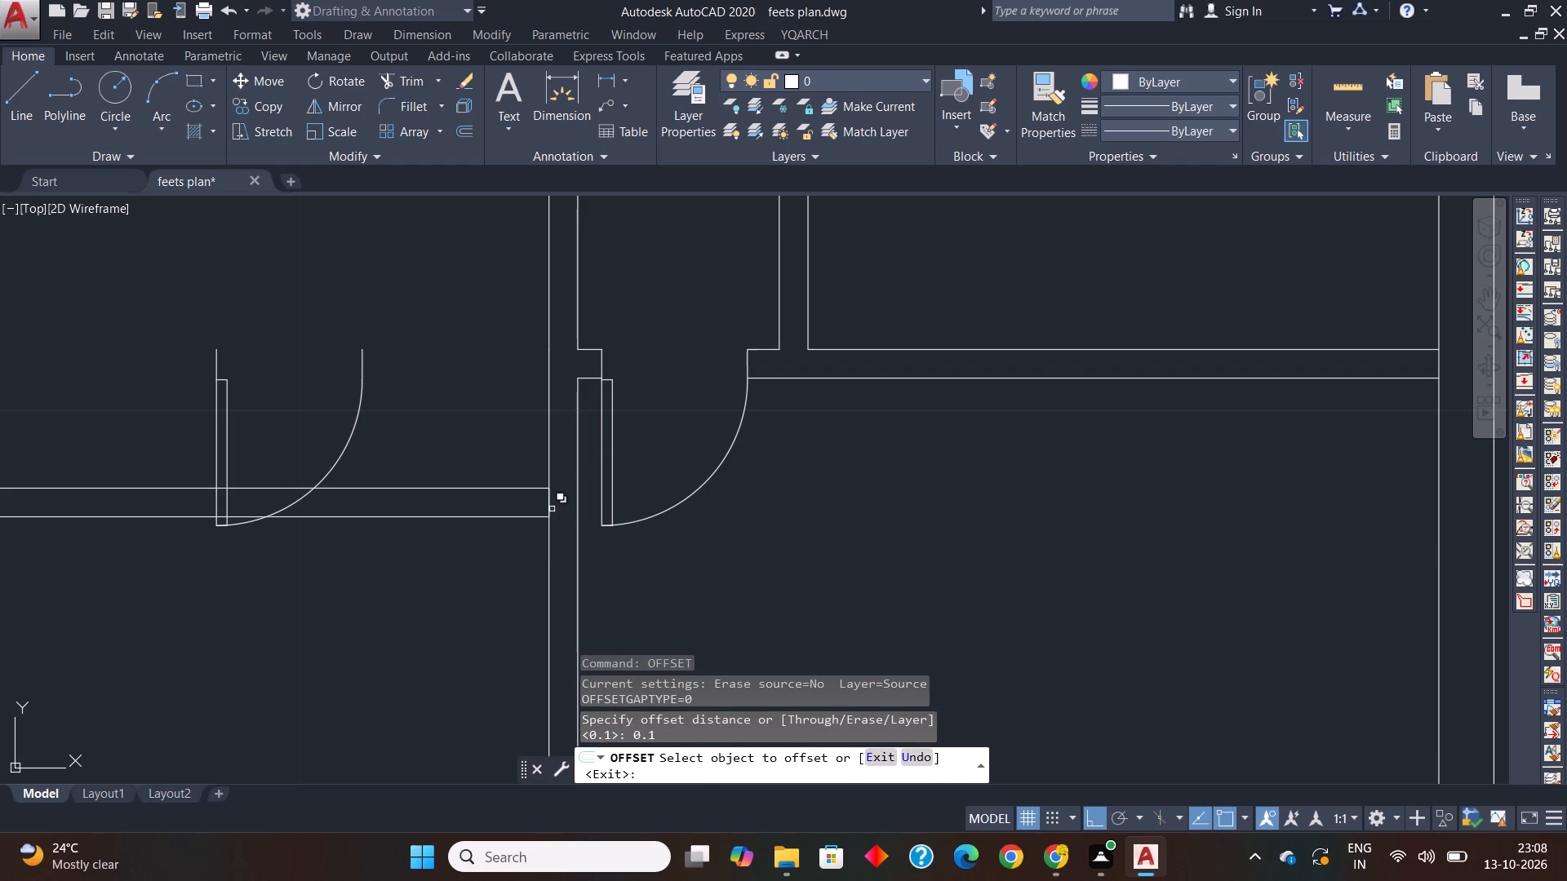
left_click(549, 507)
left_click(632, 582)
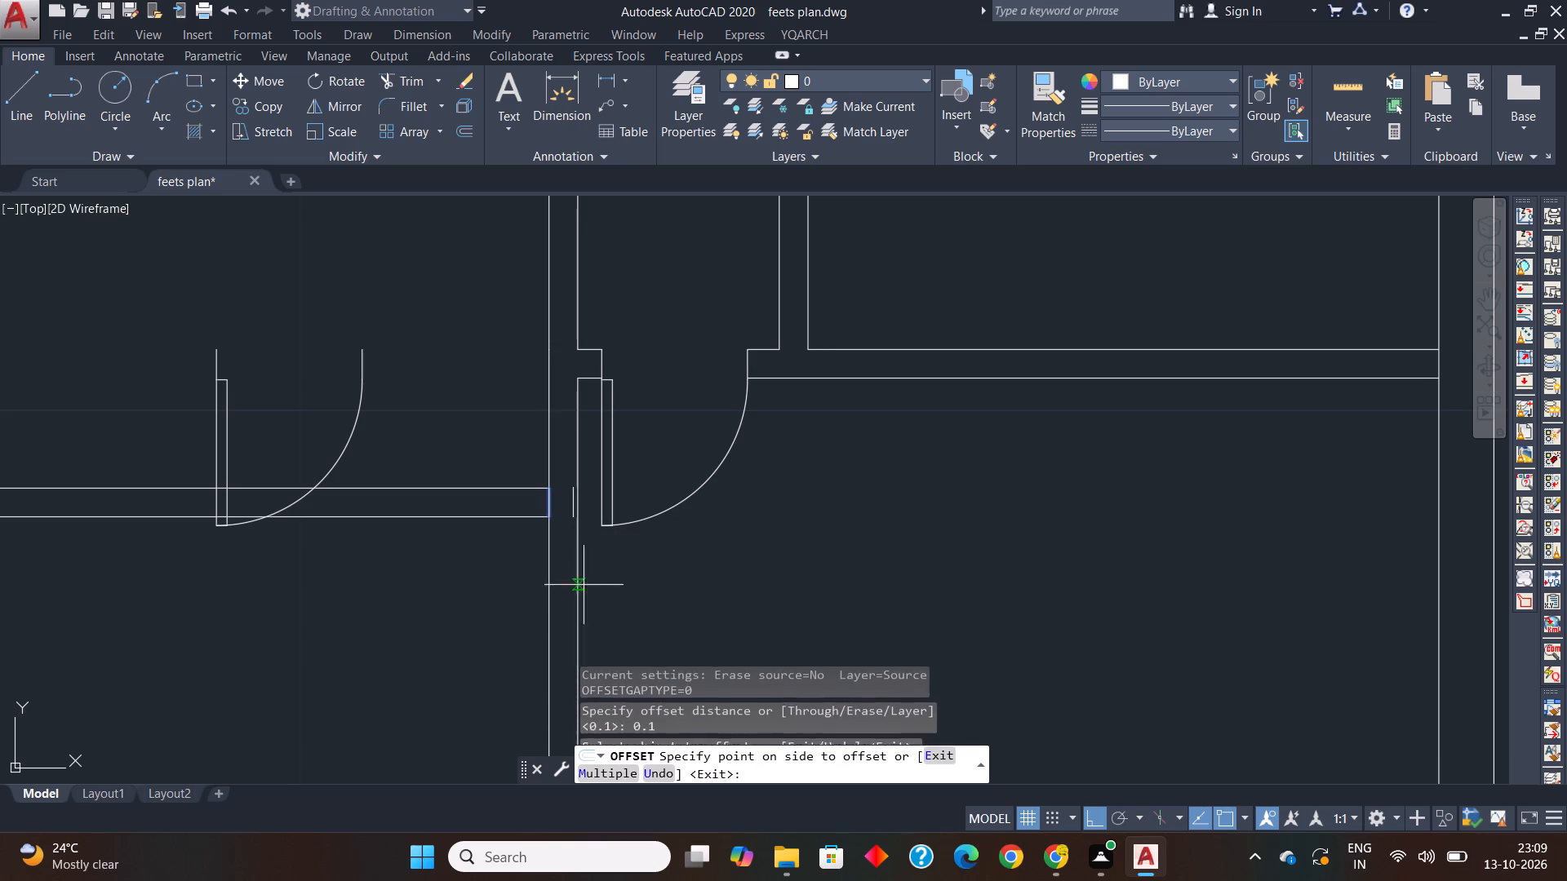
left_click(491, 591)
key("Escape")
key("Escape")
key("Escape")
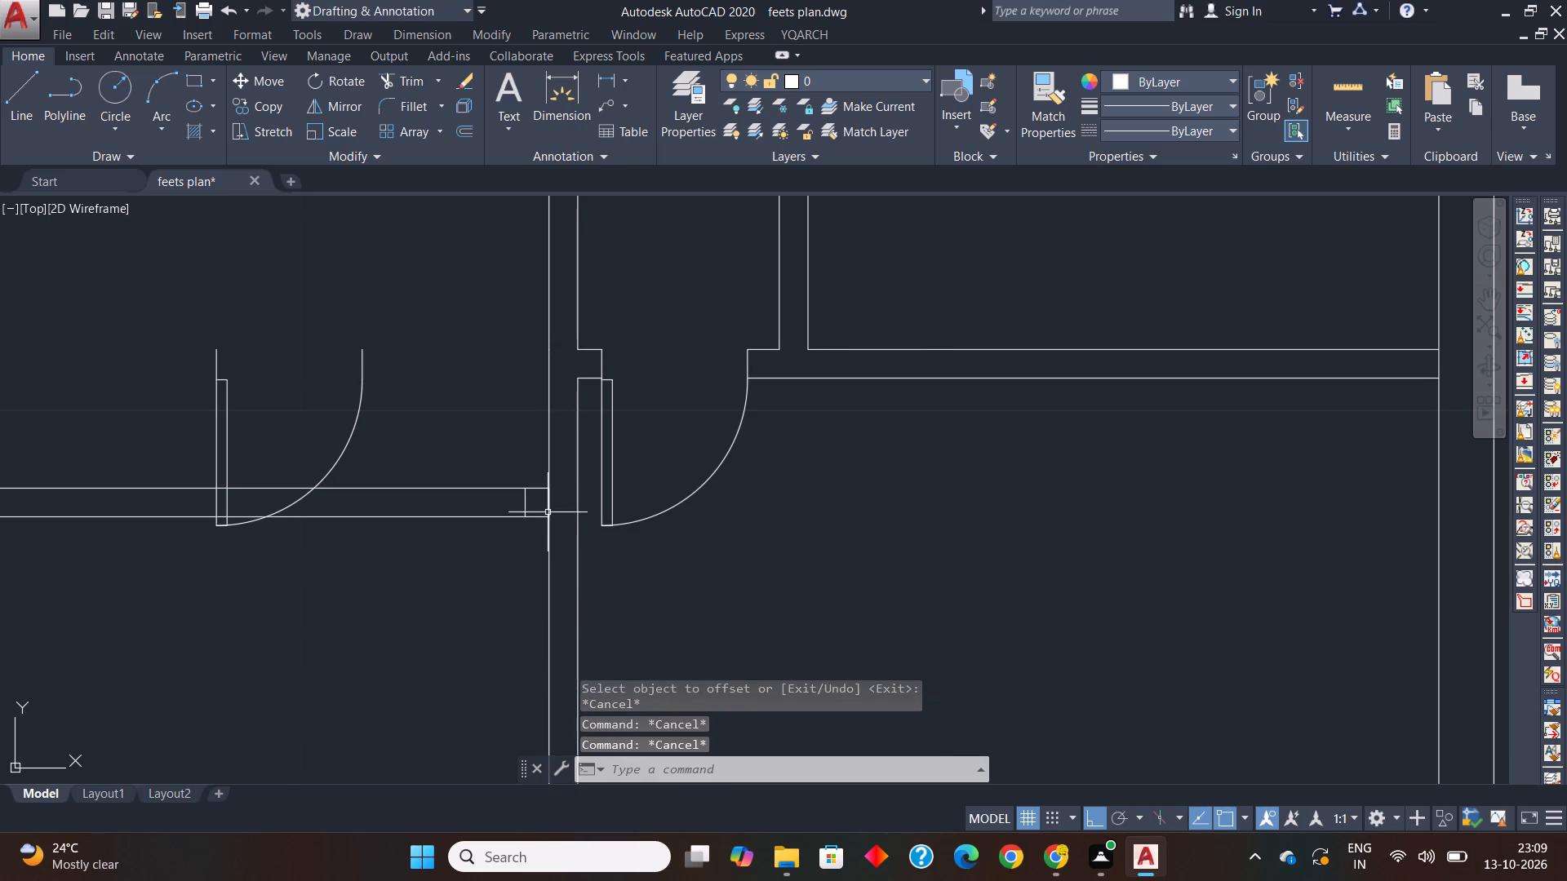
Erase the original short line at the corridor wall face.
left_click(548, 504)
left_click(637, 570)
key("Delete")
key("Delete")
key("Delete")
key("Delete")
key("Delete")
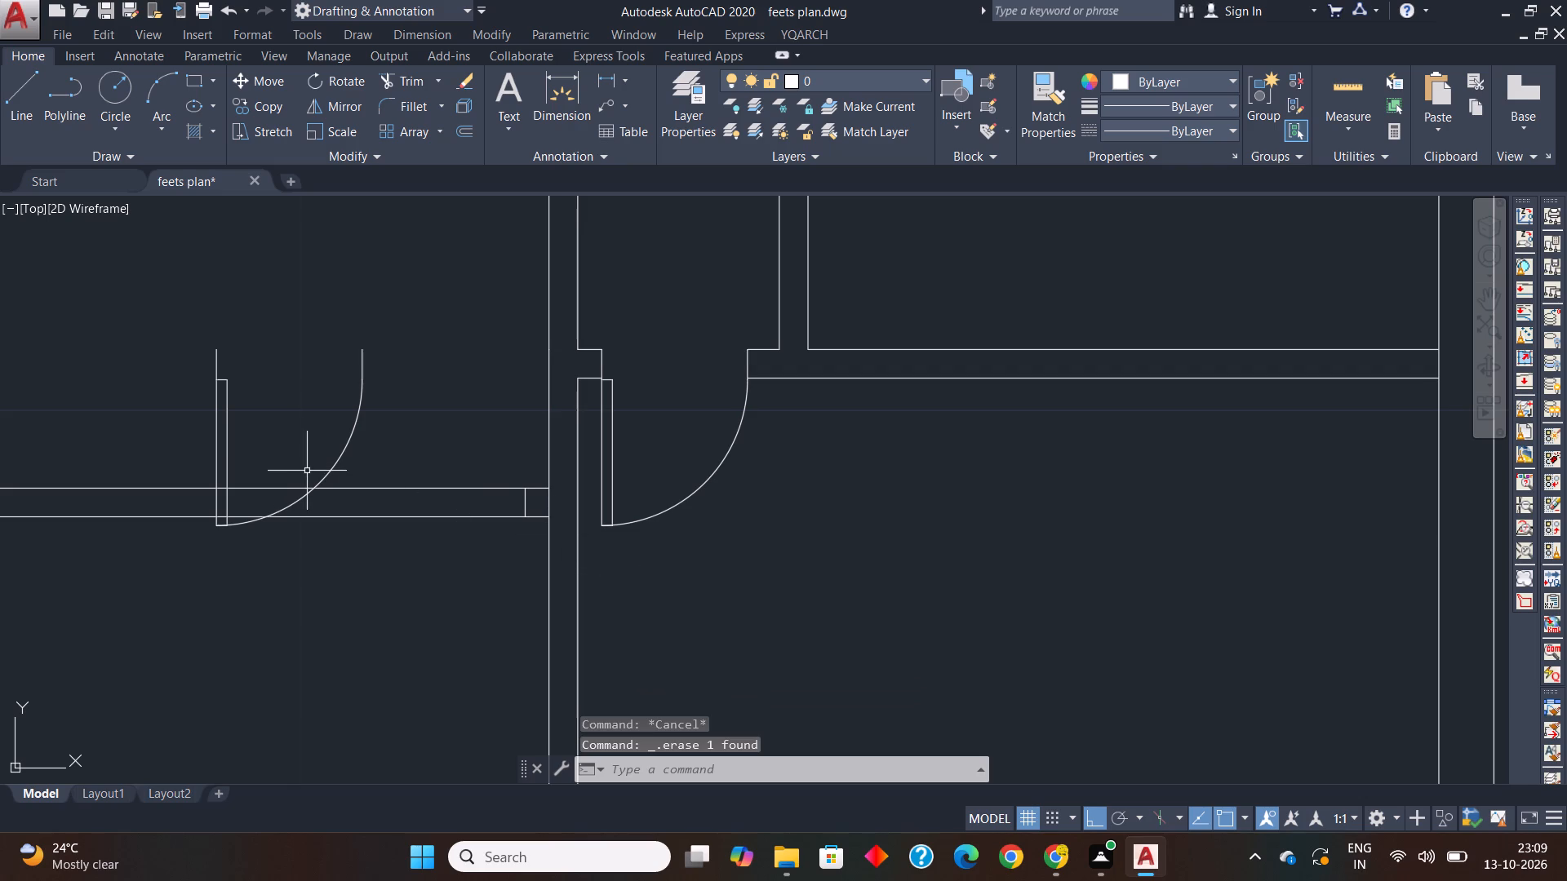
Flip the copied door horizontally so its hinge is on the corridor-wall side.
left_click(332, 469)
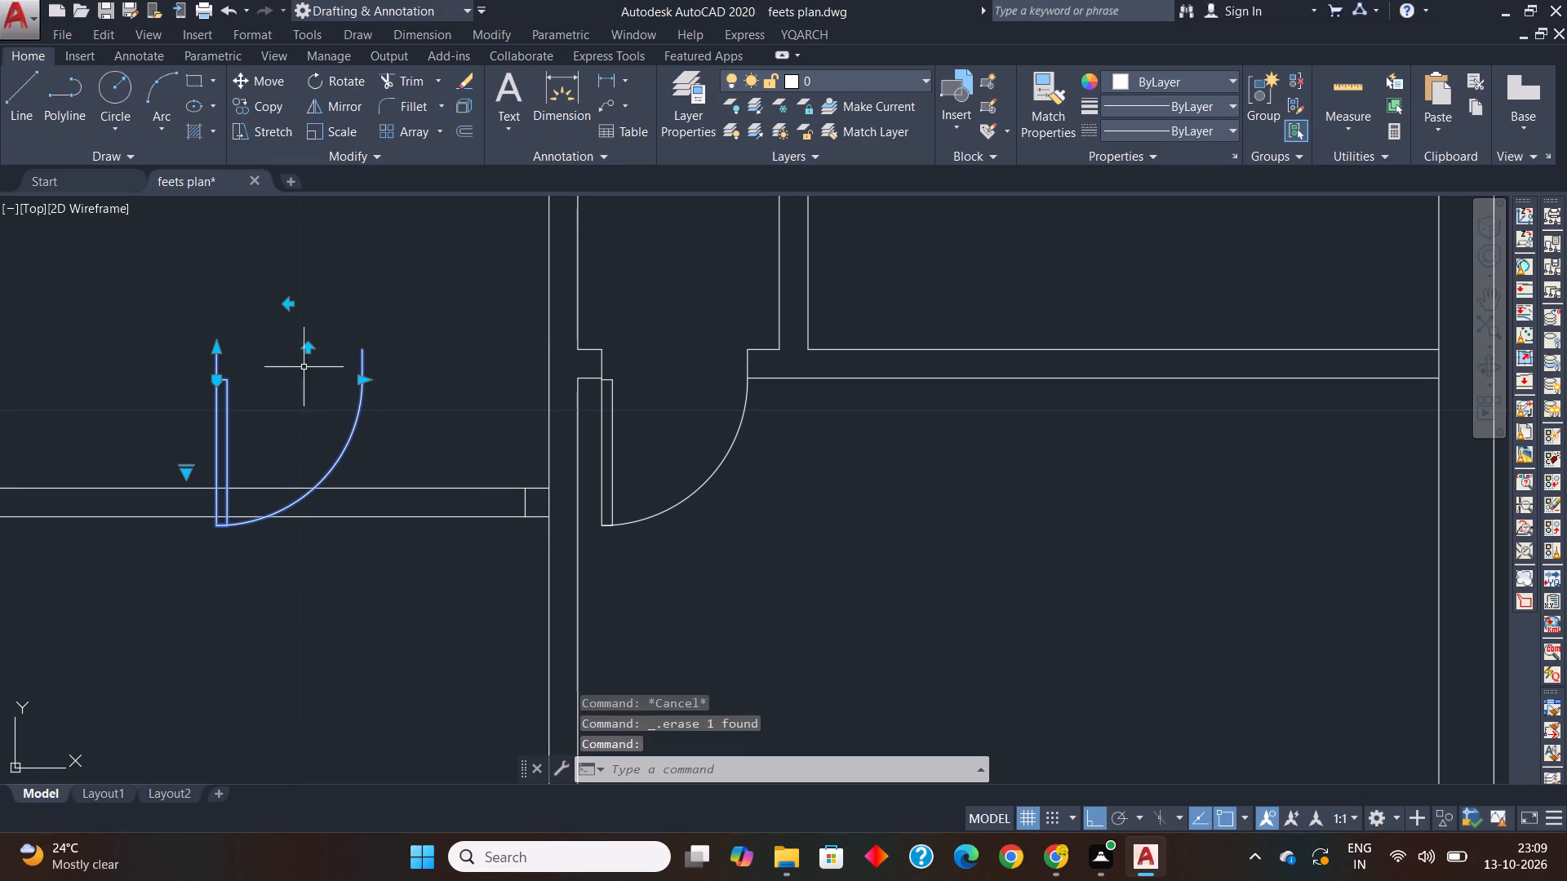
left_click(287, 303)
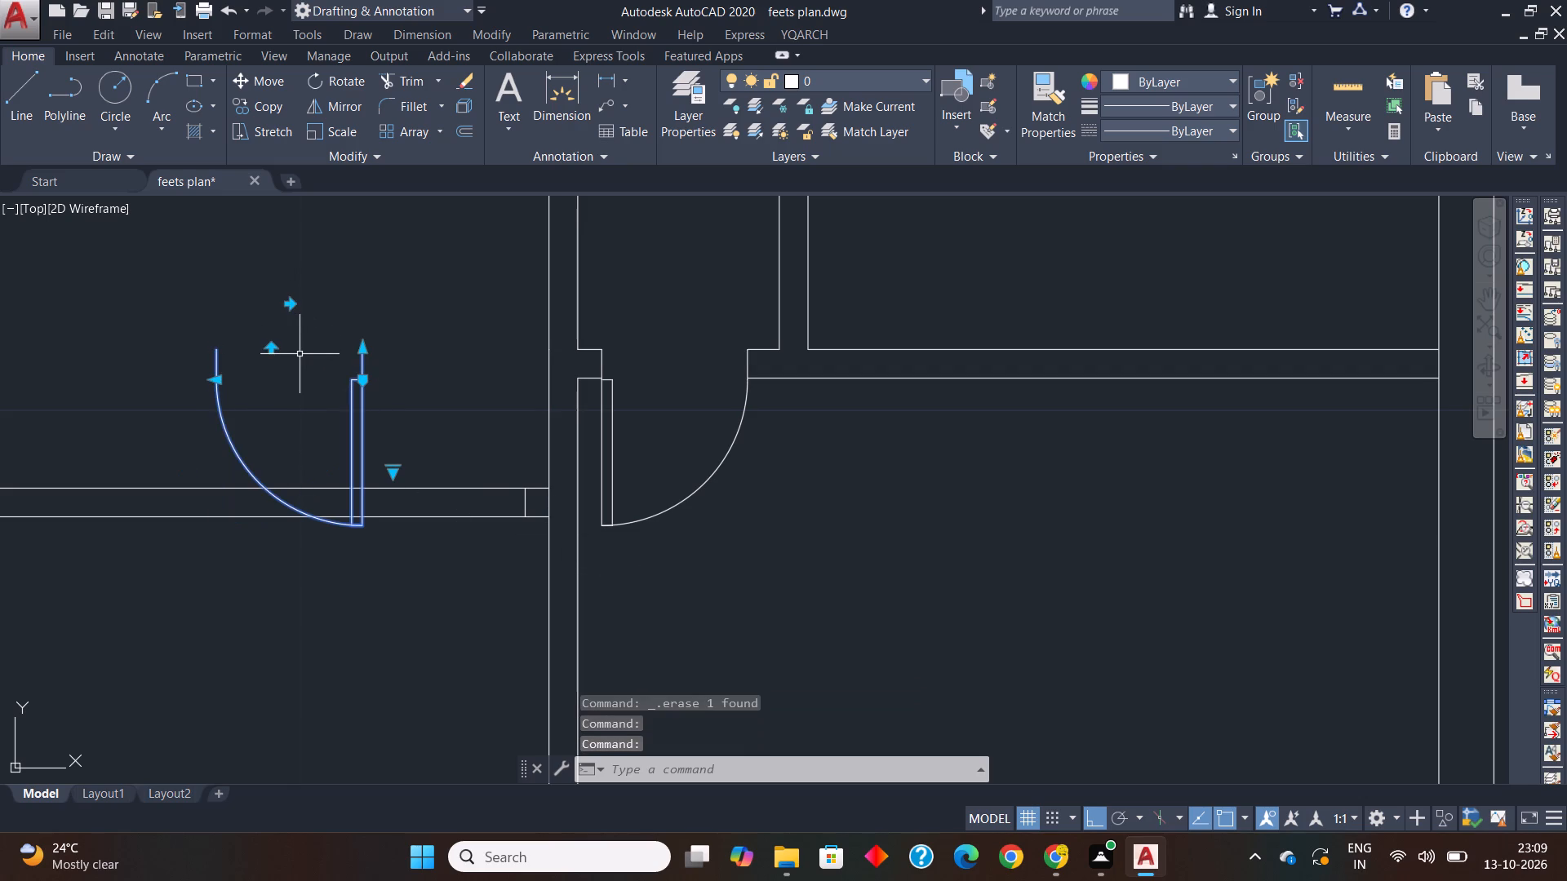
Move the flipped door by its hinge-side jamb end to the offset jamb line's end on the partition's upper line.
type("m")
key("space")
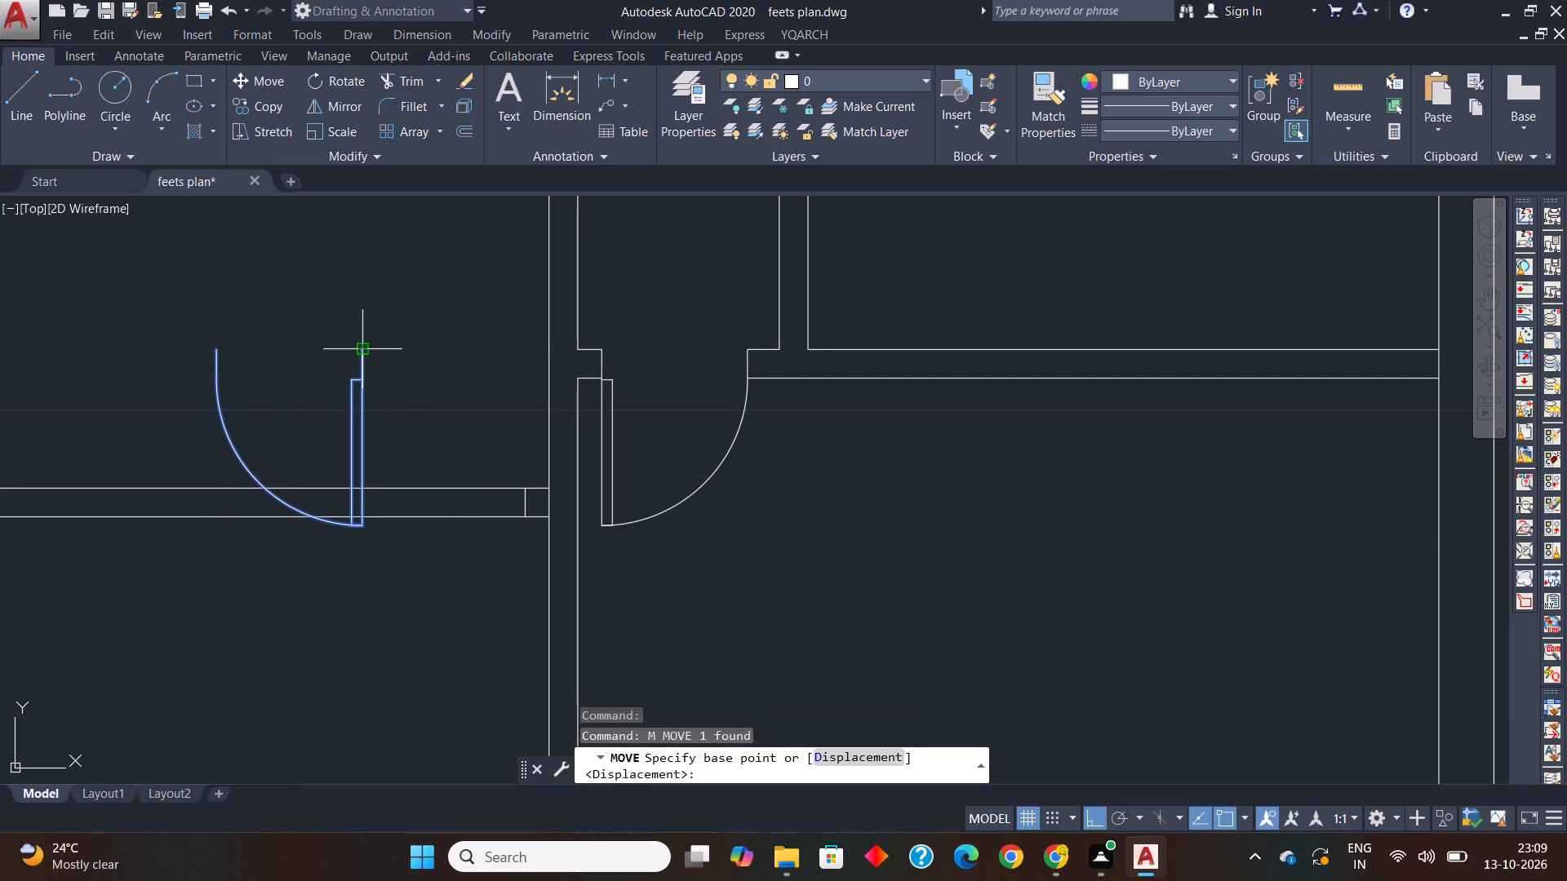
left_click(365, 351)
left_click(521, 503)
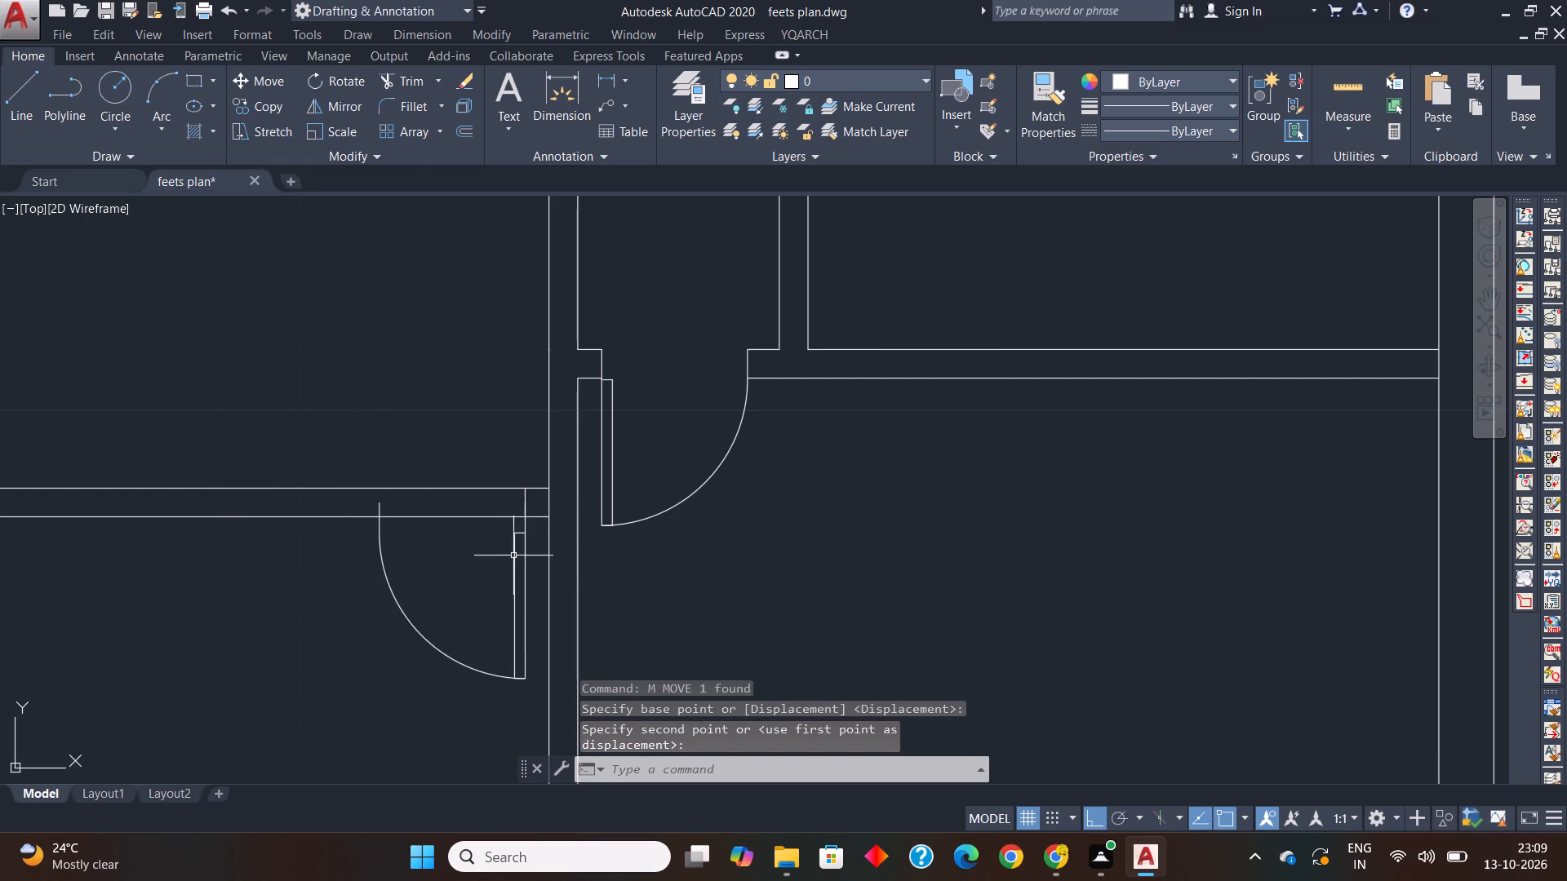
left_click(517, 562)
scroll(528, 511, "up", 2)
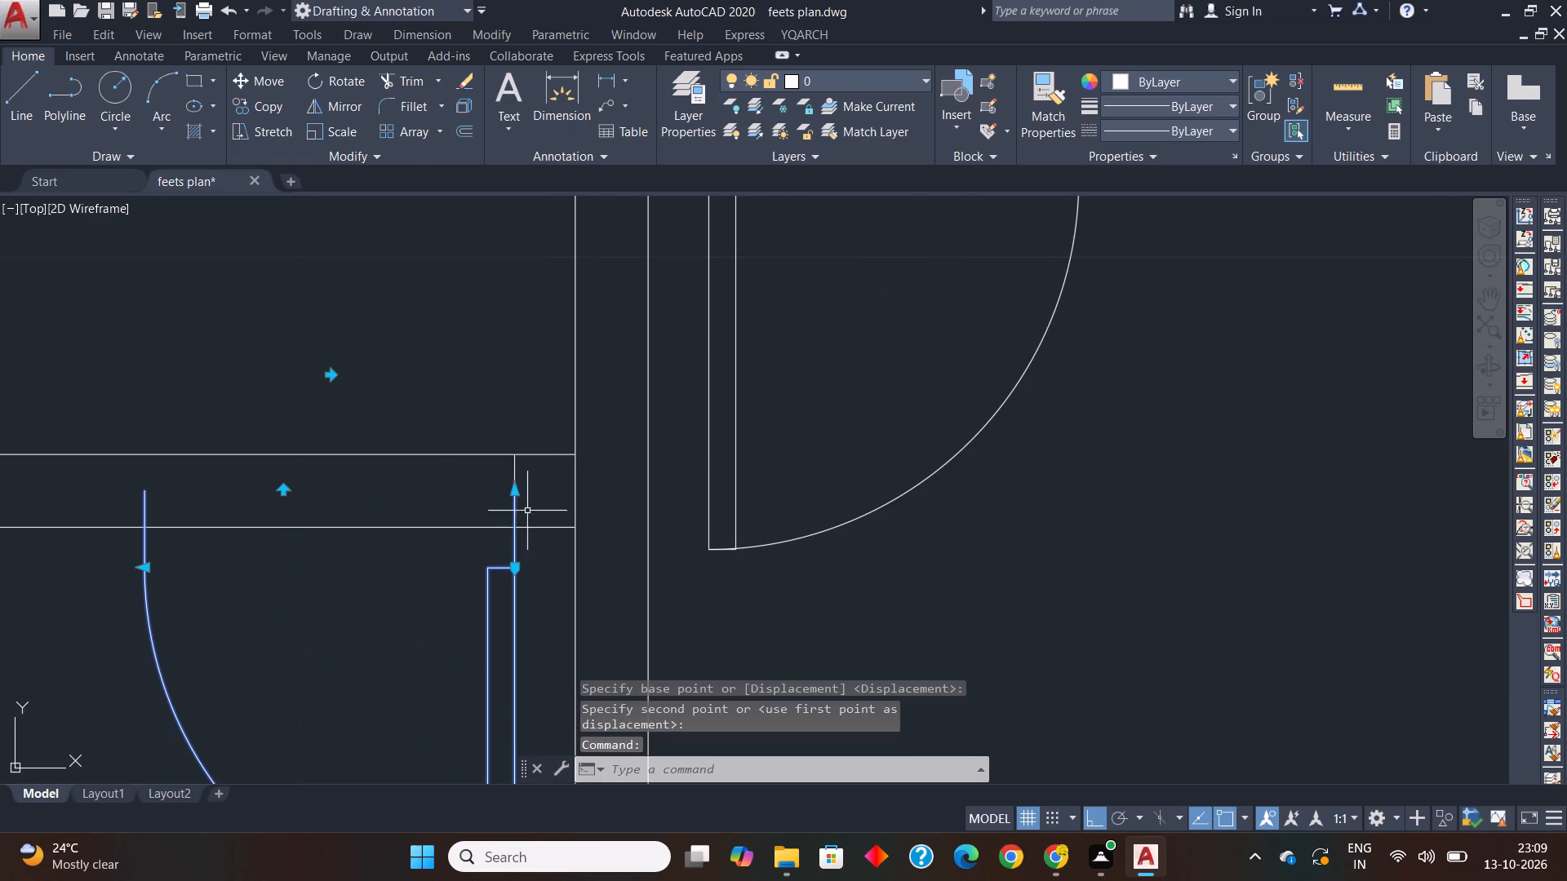
scroll(508, 498, "up", 1)
type("m")
key("space")
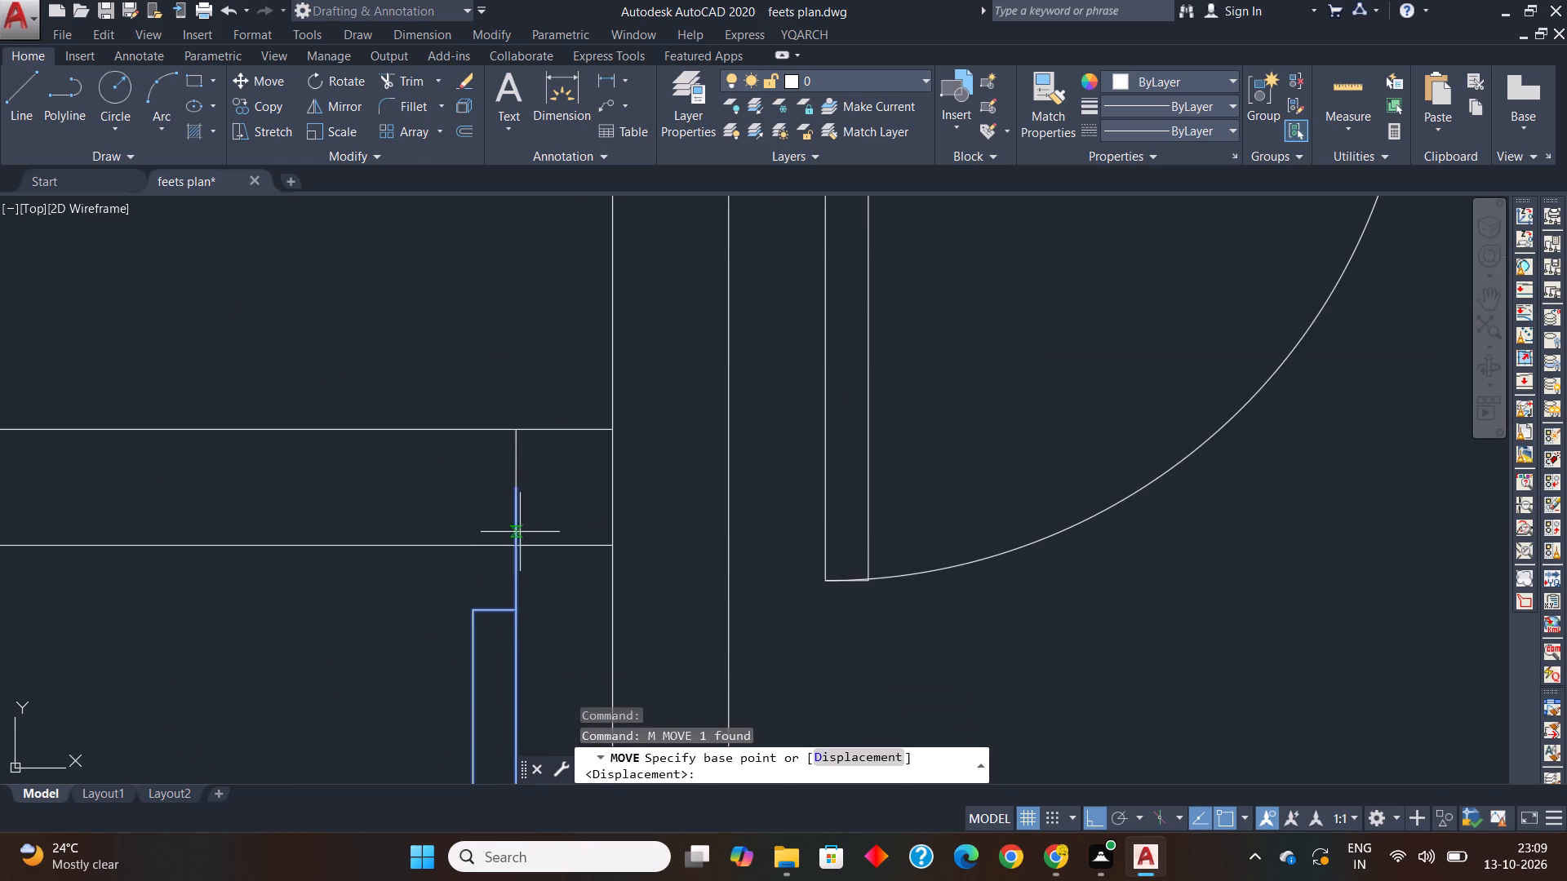
left_click(516, 491)
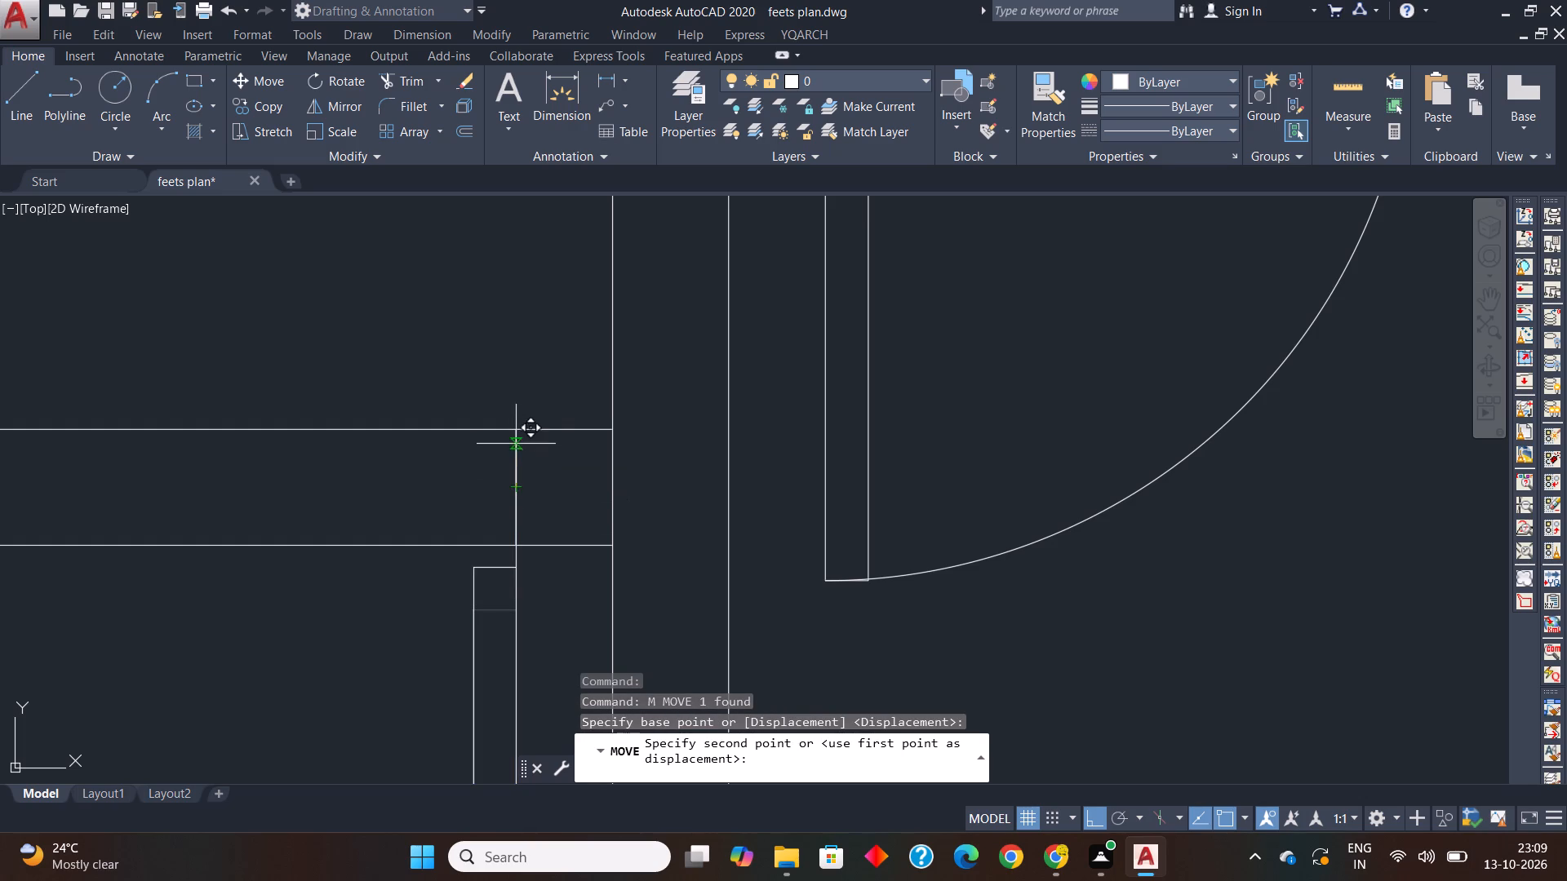
left_click(515, 432)
Trim both lines of the living-room partition between the door jambs to open the doorway.
scroll(515, 433, "down", 2)
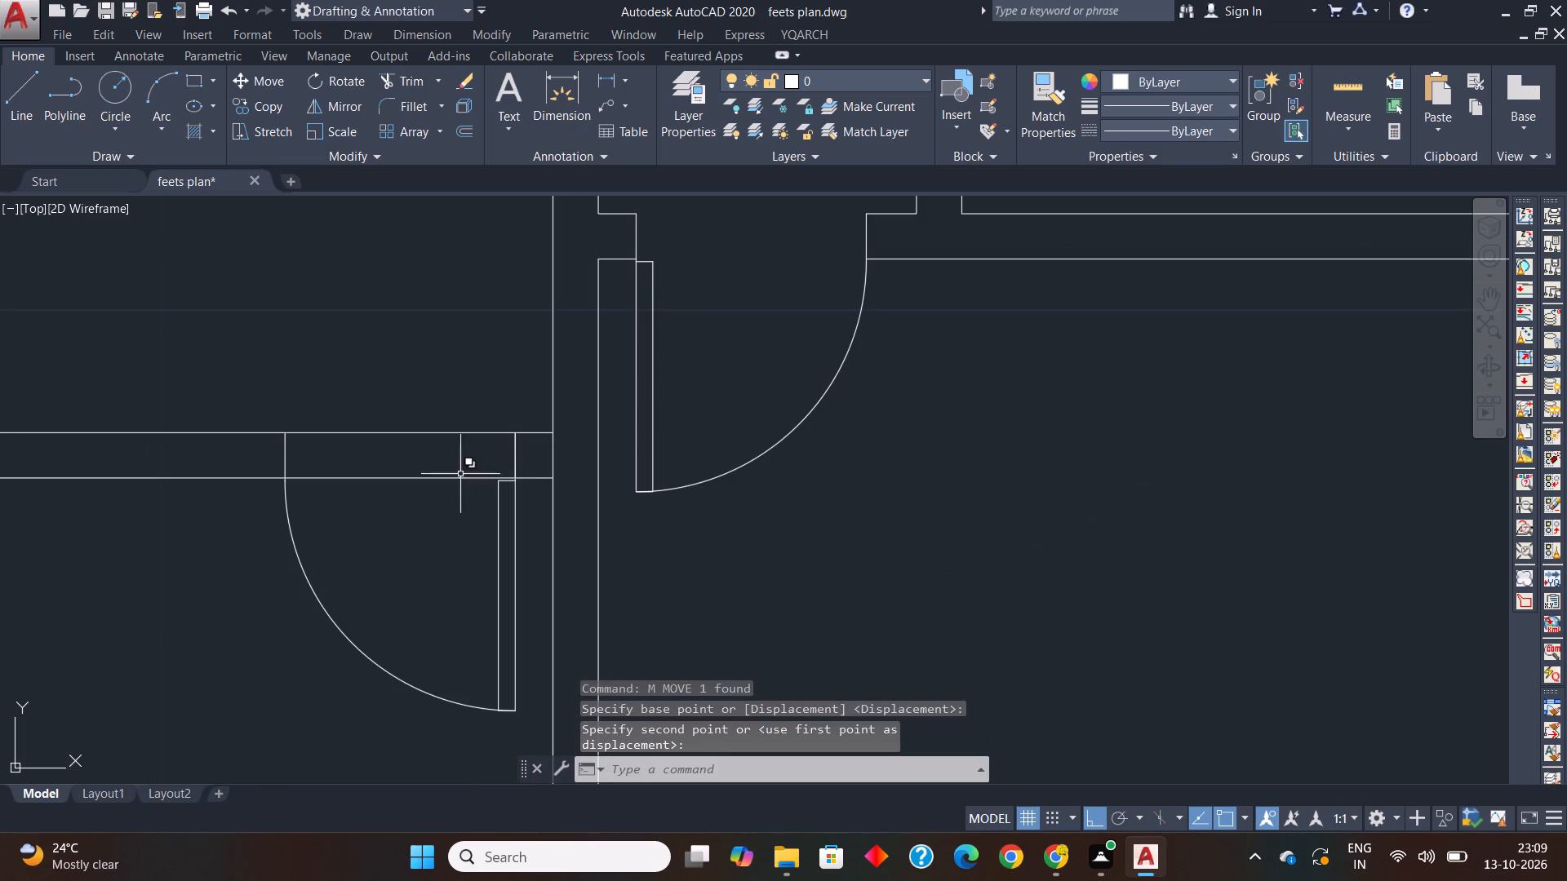
scroll(295, 501, "up", 1)
type("tr")
key("space")
key("space")
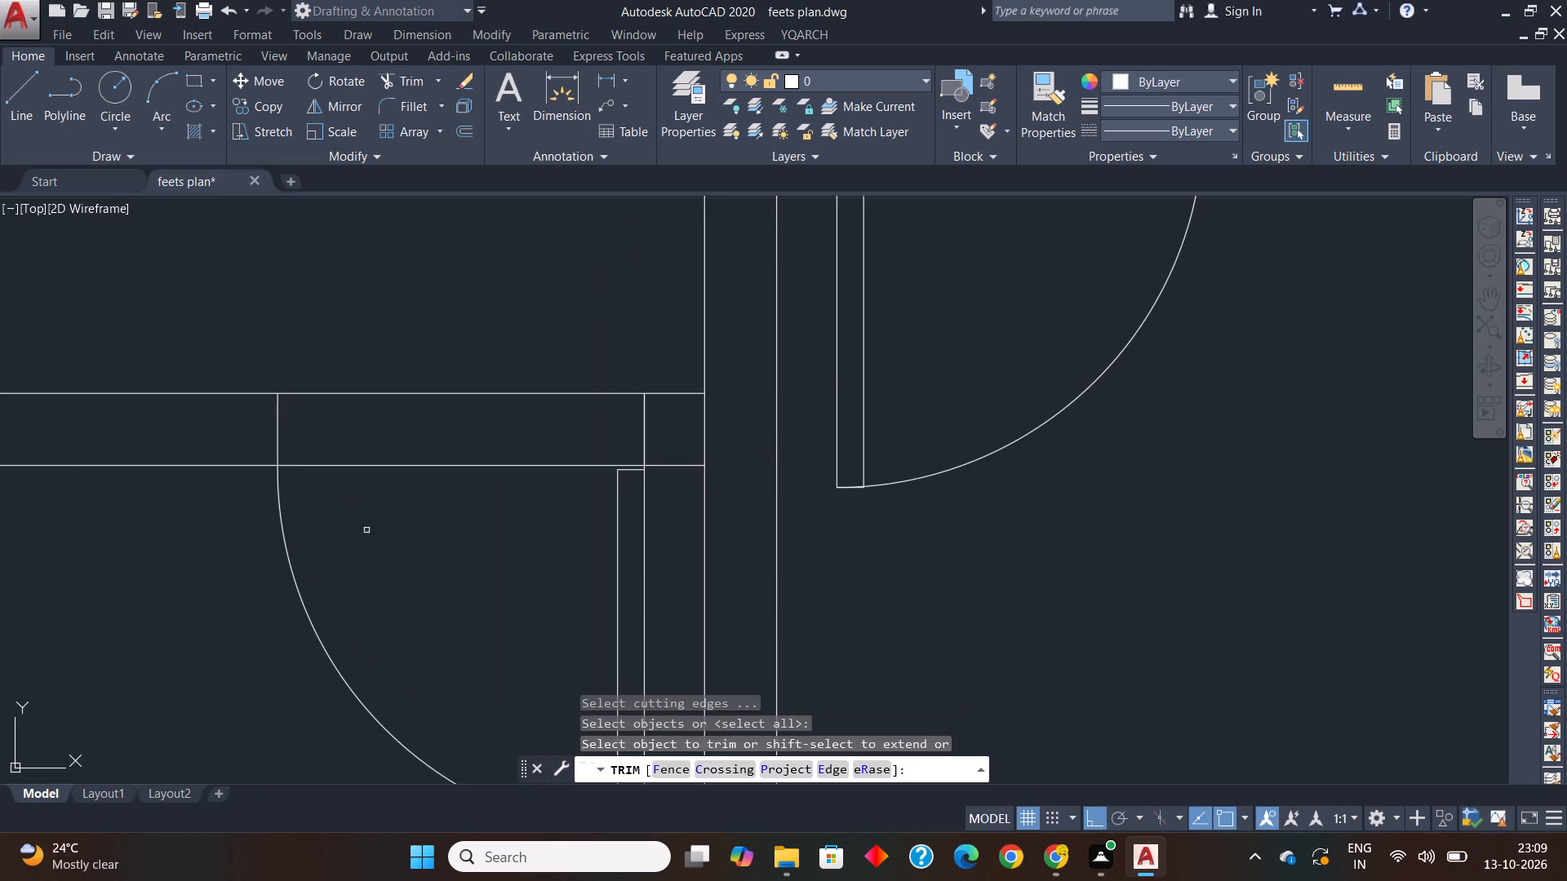
left_click_drag(494, 520, 491, 512)
left_click(417, 366)
Trim the inner wall line that overruns the outer wall's thickness at the plan's lower-left corner.
scroll(419, 376, "down", 5)
middle_click_drag(429, 408, 557, 427)
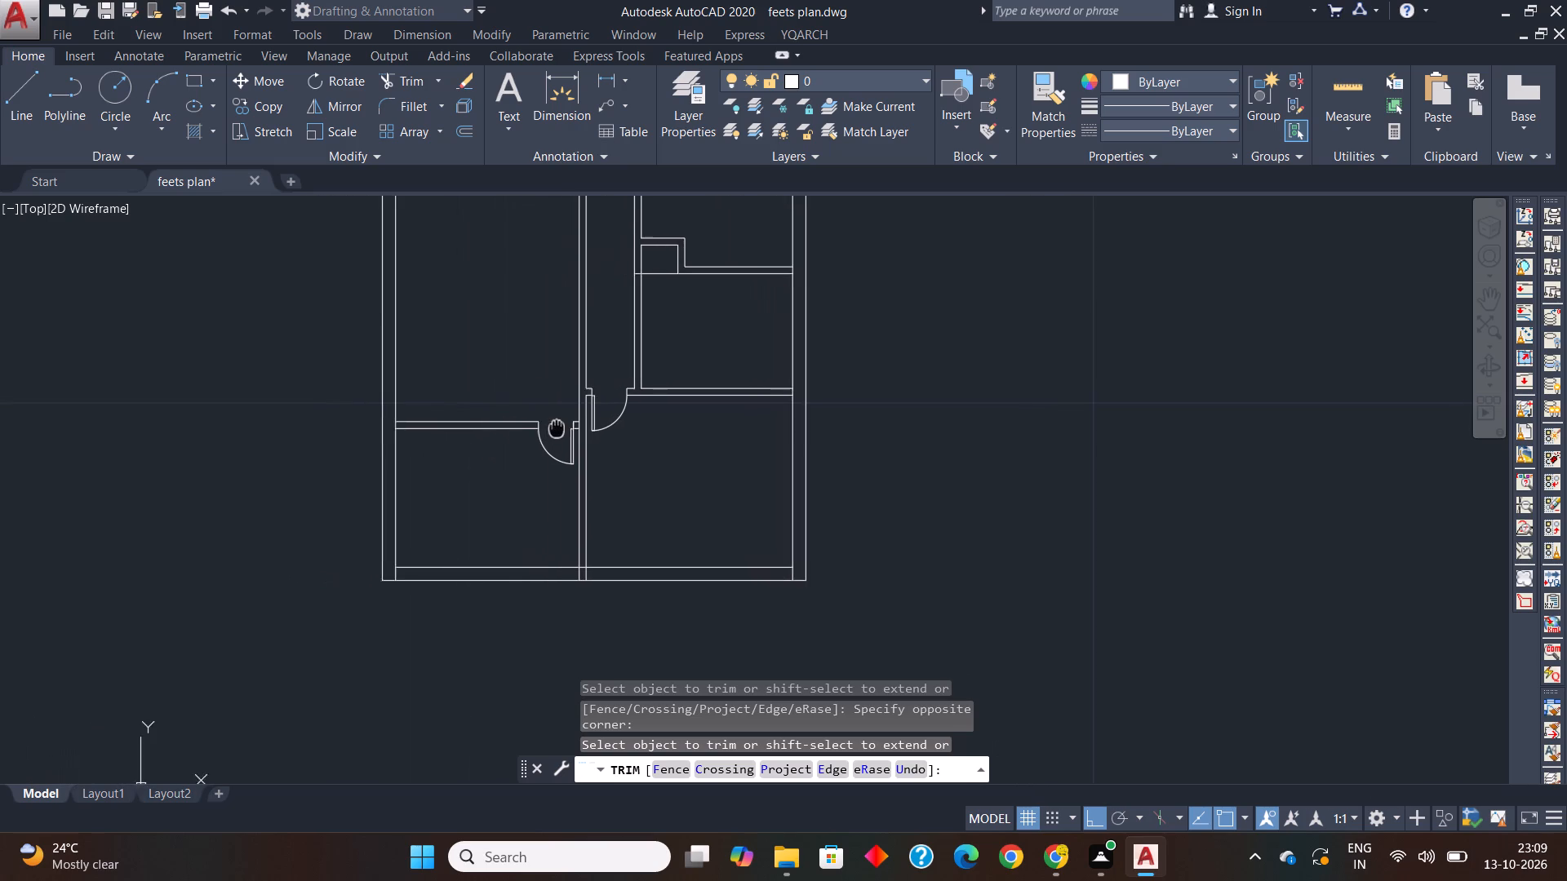
middle_click_drag(557, 427, 557, 427)
scroll(557, 427, "down", 1)
scroll(437, 531, "up", 4)
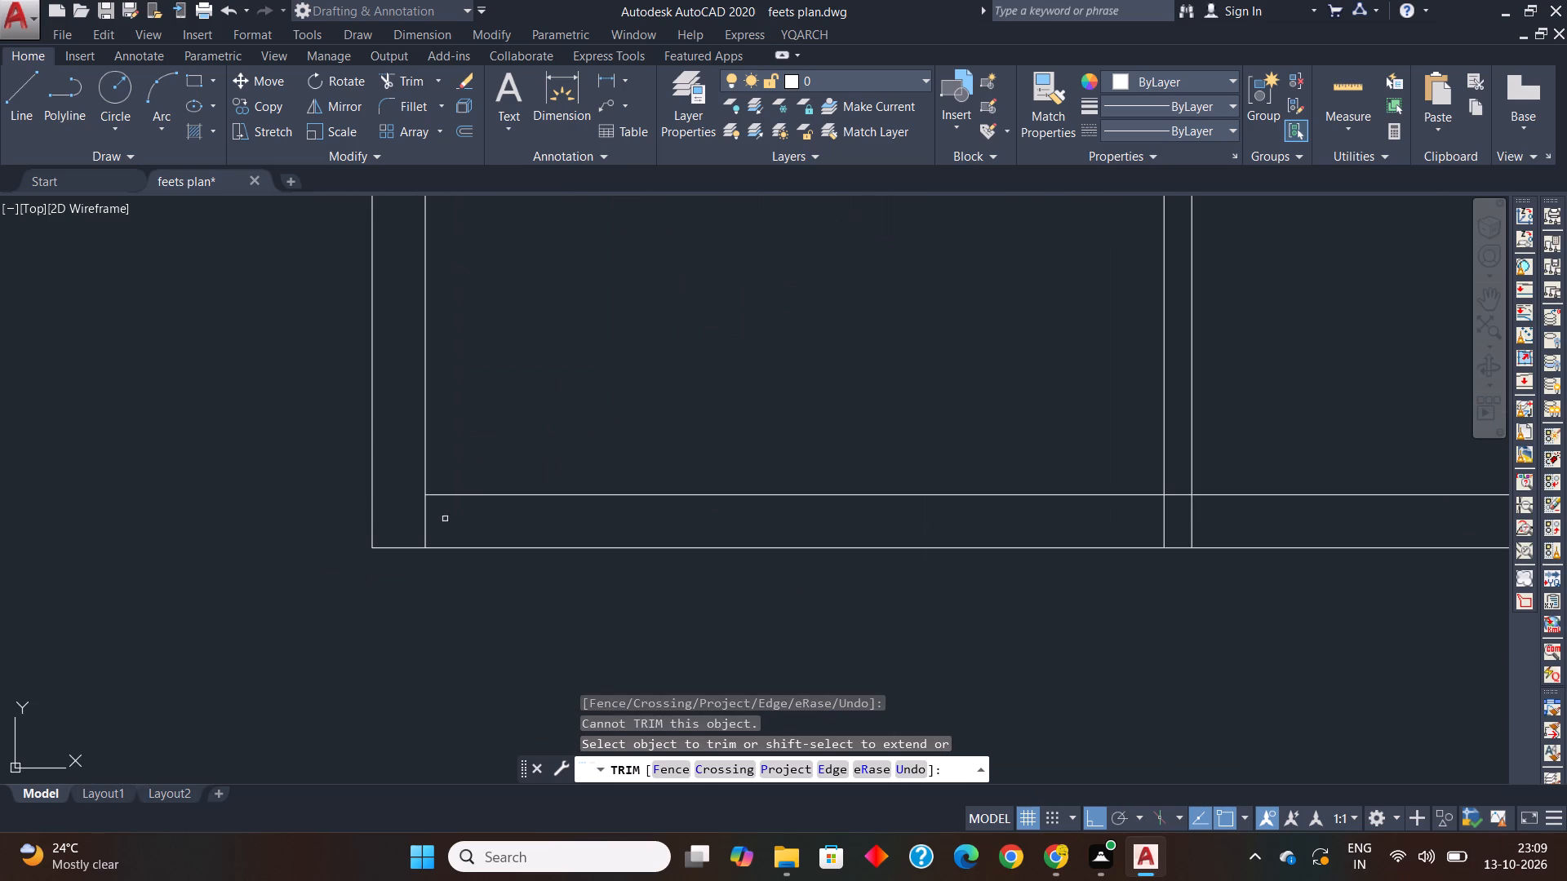
left_click(427, 525)
Trim the two corridor wall lines where they cross the thickness of the bottom outer wall.
scroll(375, 541, "down", 2)
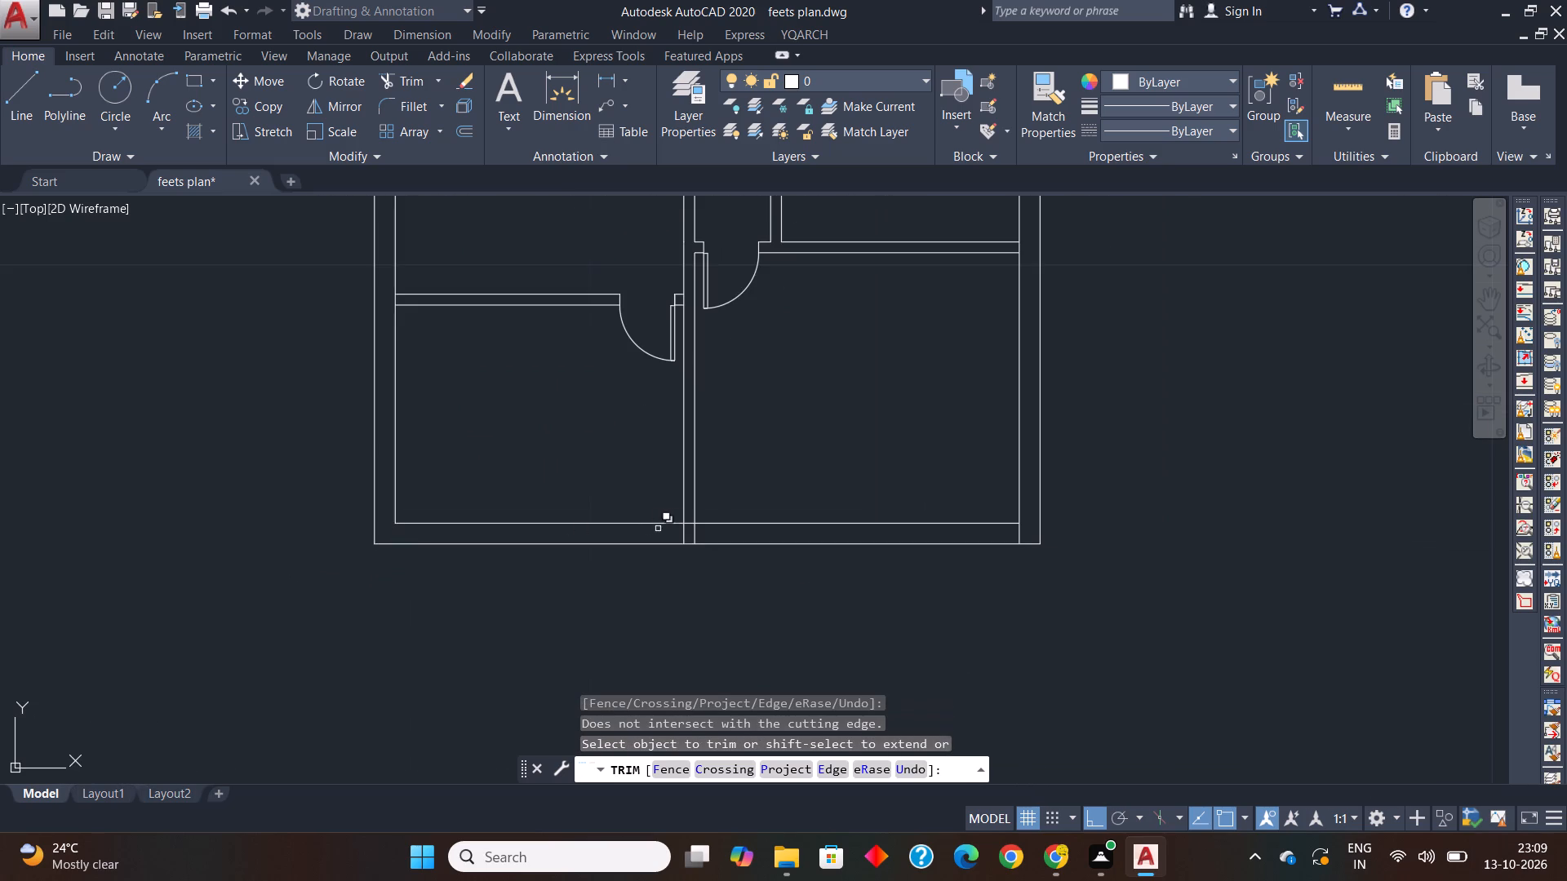
scroll(677, 529, "up", 3)
left_click(727, 530)
left_click(610, 548)
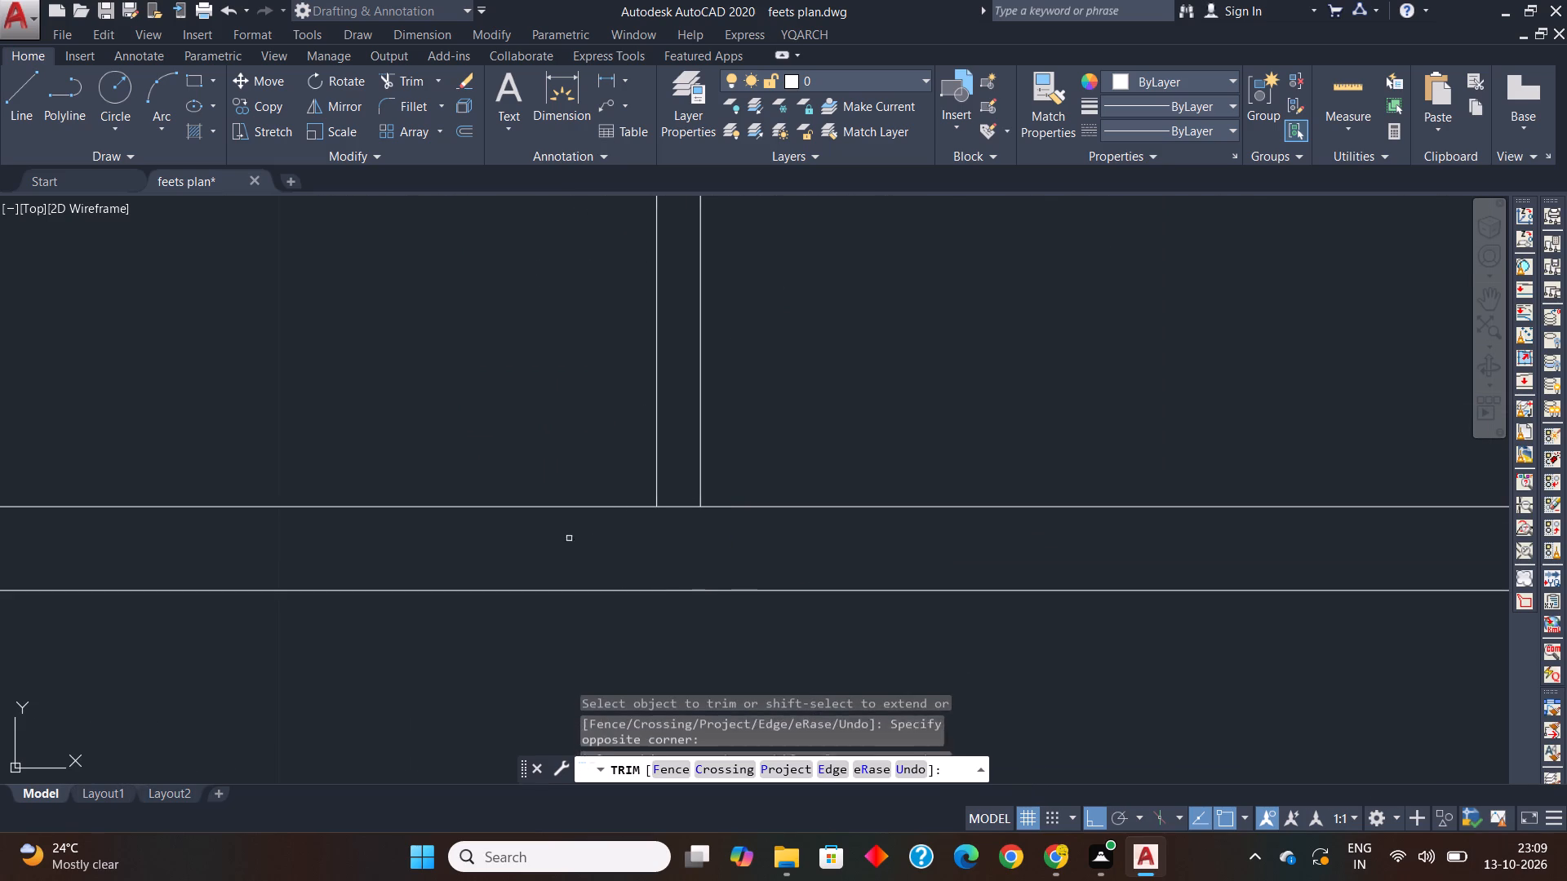
Trim the inner wall line that overruns the outer wall's thickness at the plan's lower-right corner.
scroll(472, 533, "down", 4)
scroll(726, 533, "up", 2)
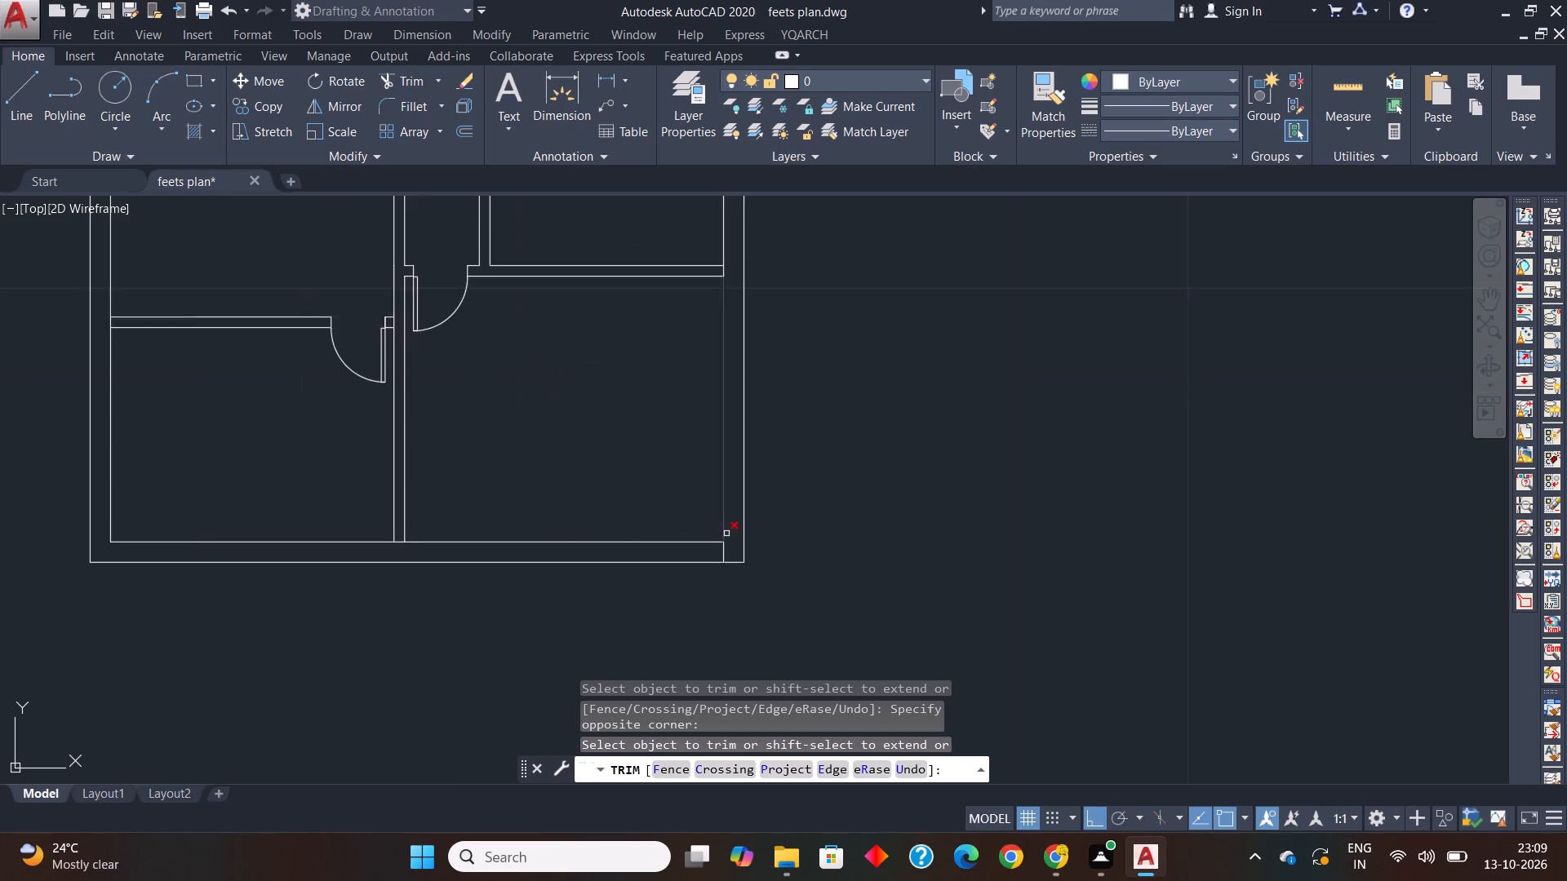
scroll(721, 556, "up", 1)
left_click(730, 562)
left_click(690, 572)
Flip the partition door vertically so it swings into the room above the partition.
scroll(690, 569, "down", 3)
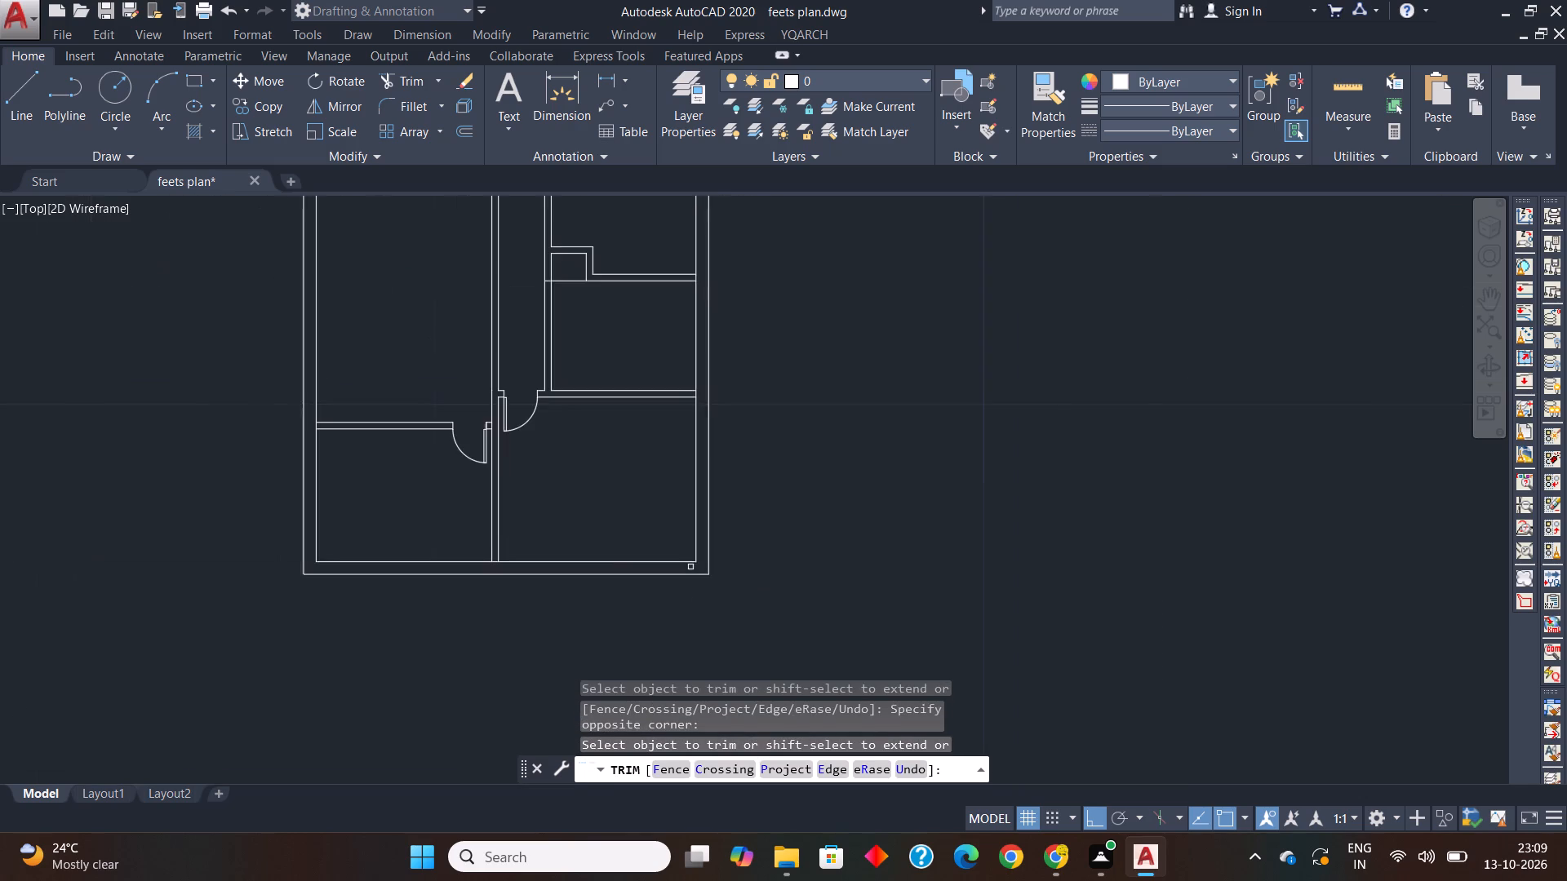
middle_click_drag(489, 564, 605, 638)
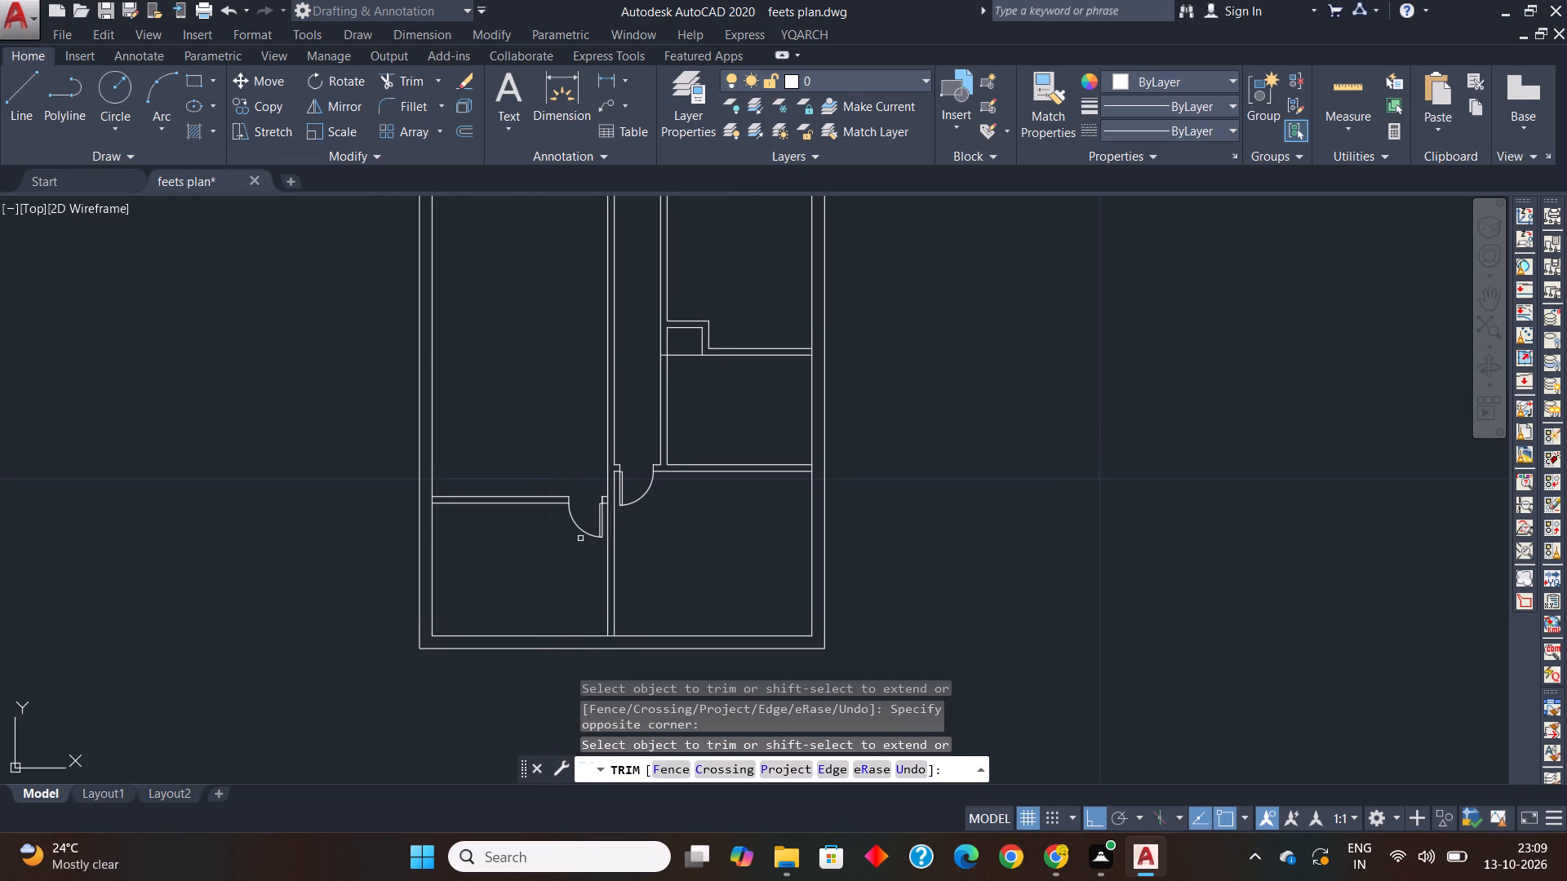
scroll(586, 533, "up", 3)
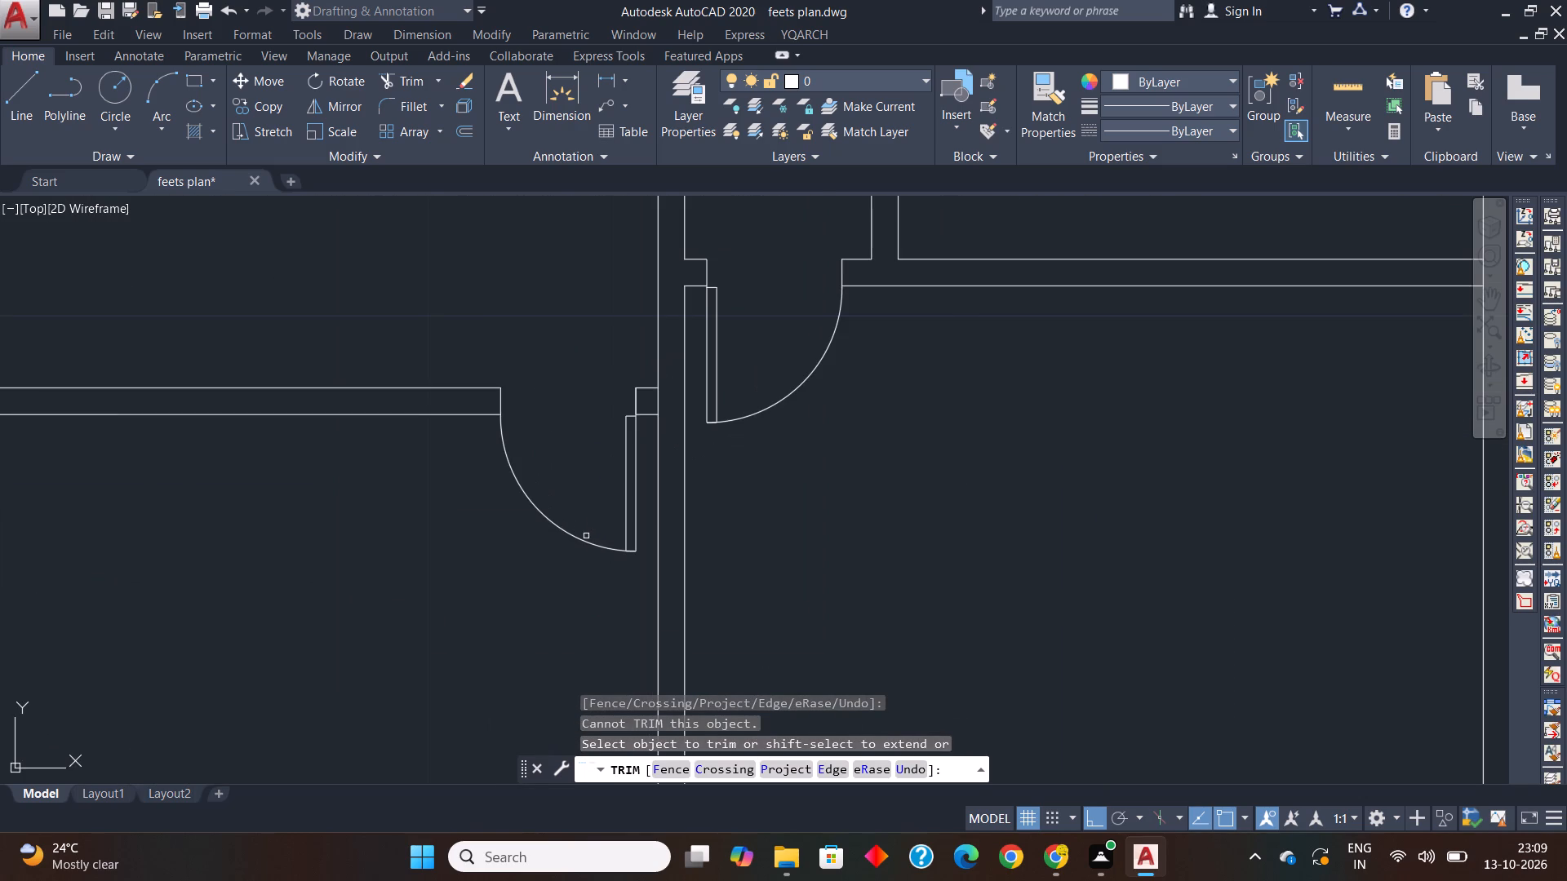
key("Escape")
key("Escape")
left_click(584, 545)
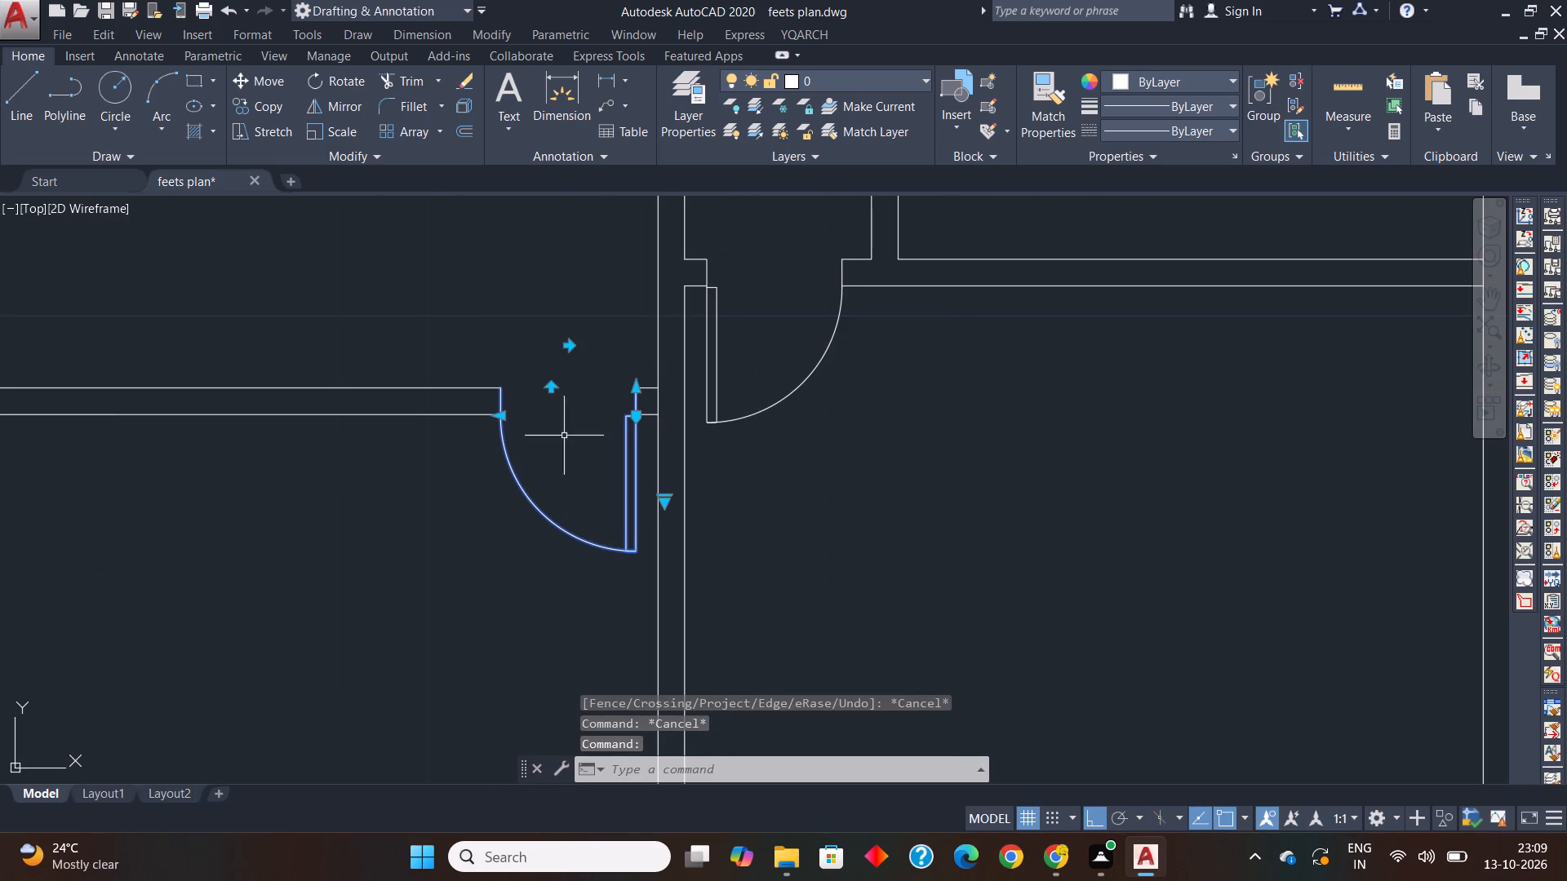
left_click(550, 391)
key("Escape")
key("Escape")
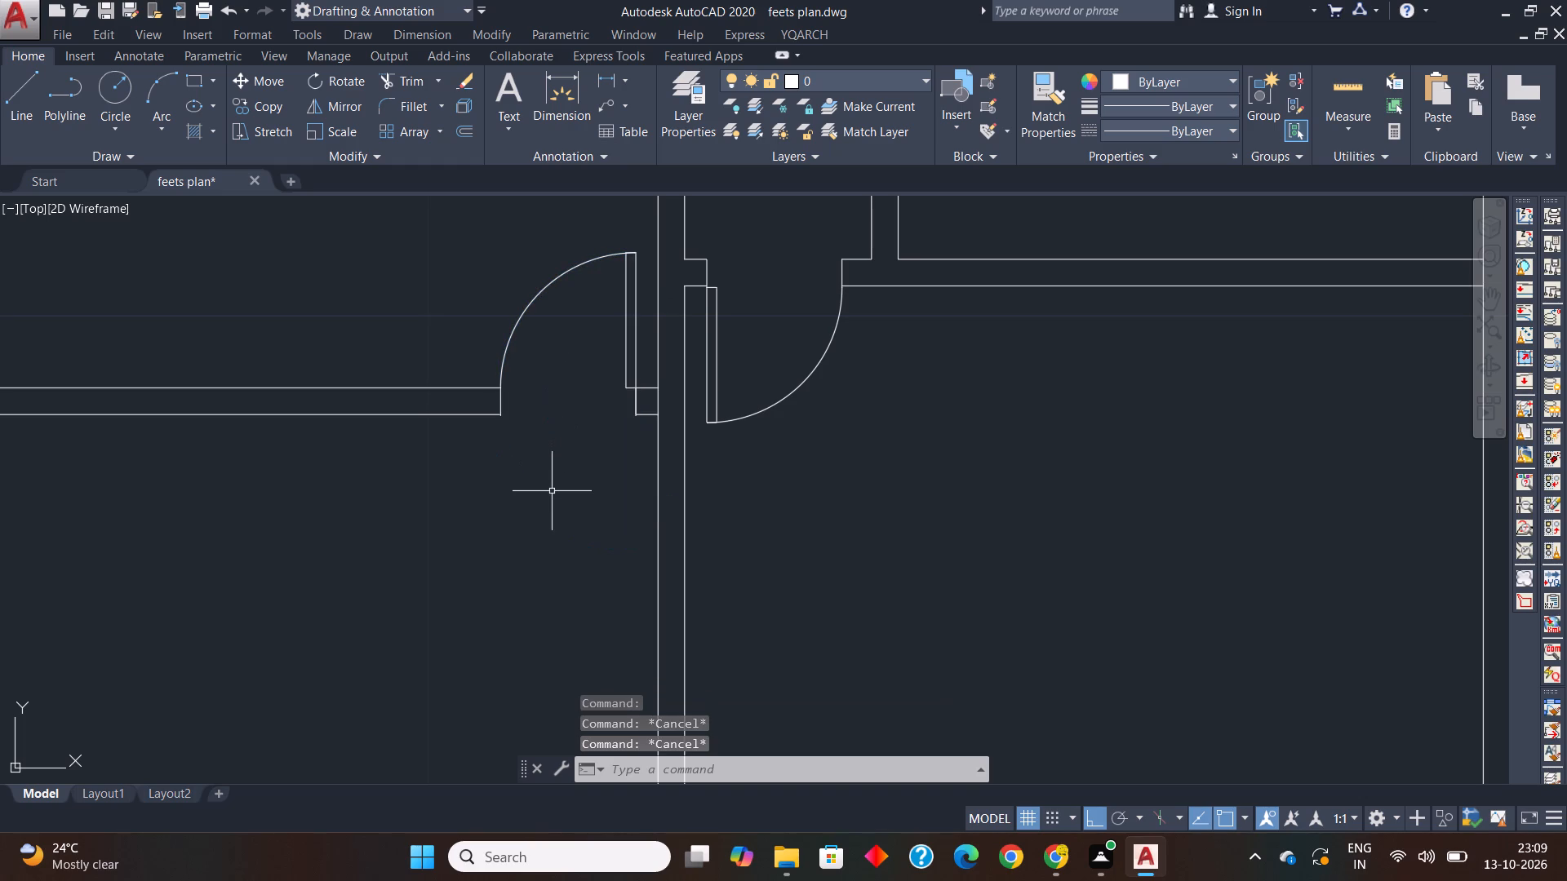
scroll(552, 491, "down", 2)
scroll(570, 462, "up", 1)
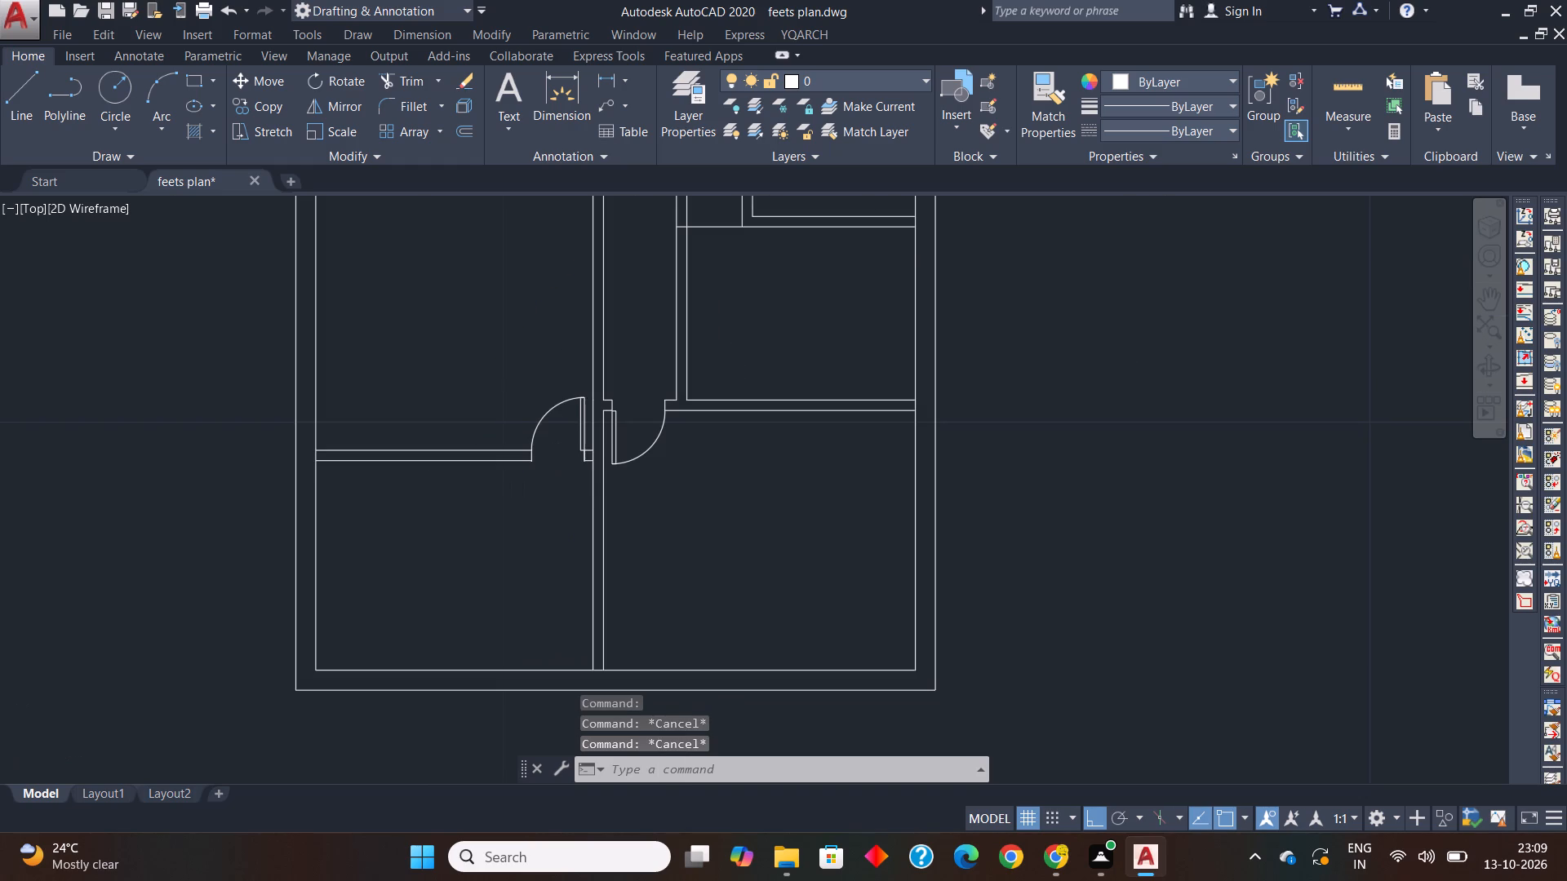
Trim the left outer wall's inner line between the two lines of the living room–veranda partition.
middle_click_drag(260, 512, 357, 498)
key("t")
type("r")
key("space")
key("space")
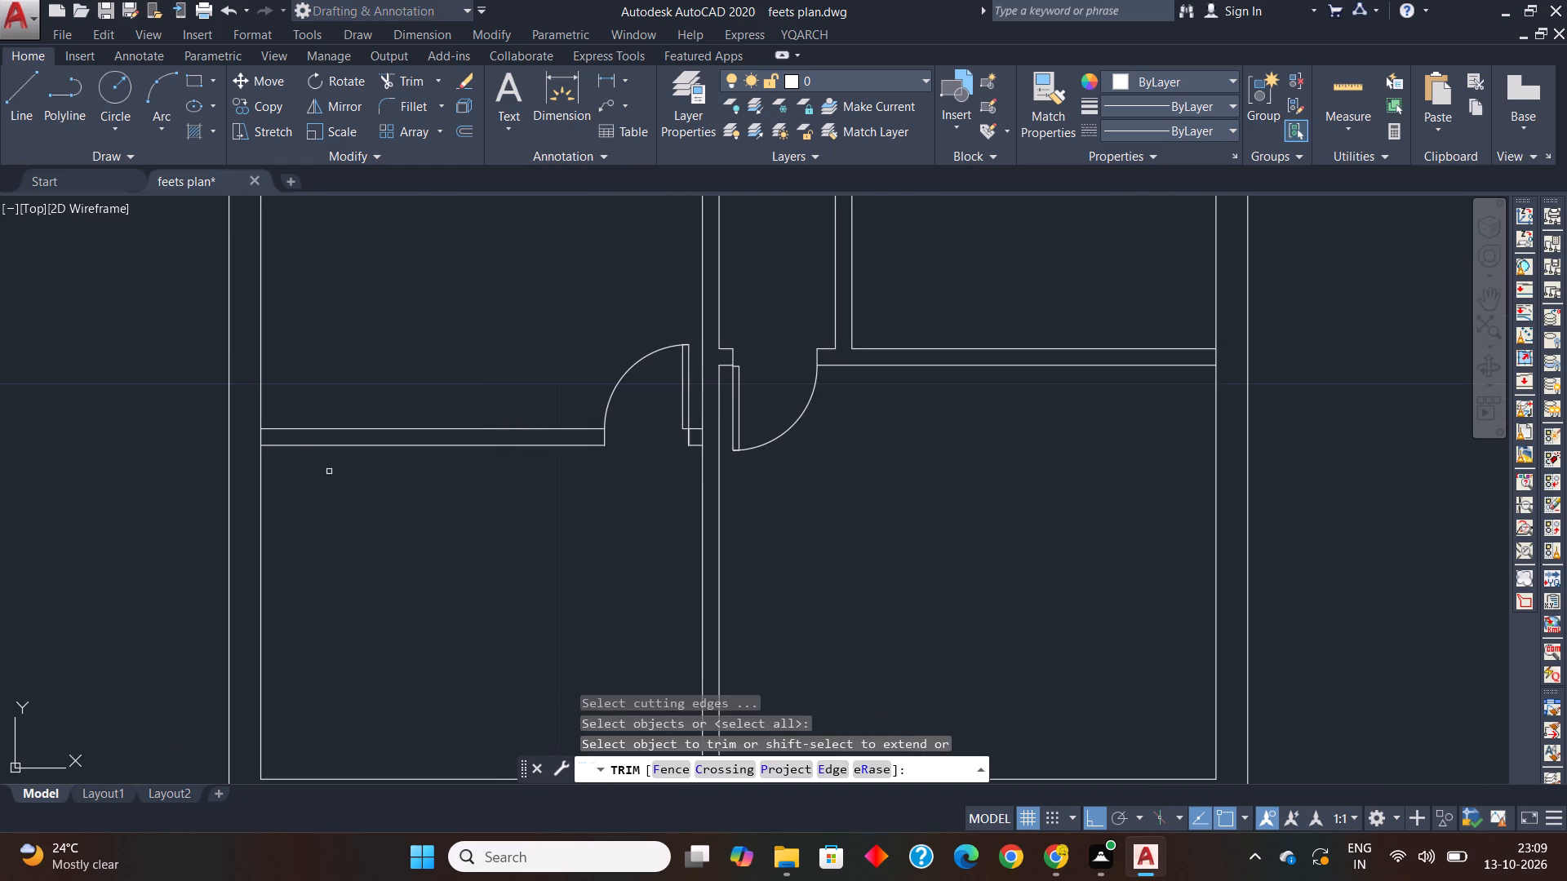
left_click(258, 438)
scroll(258, 438, "down", 1)
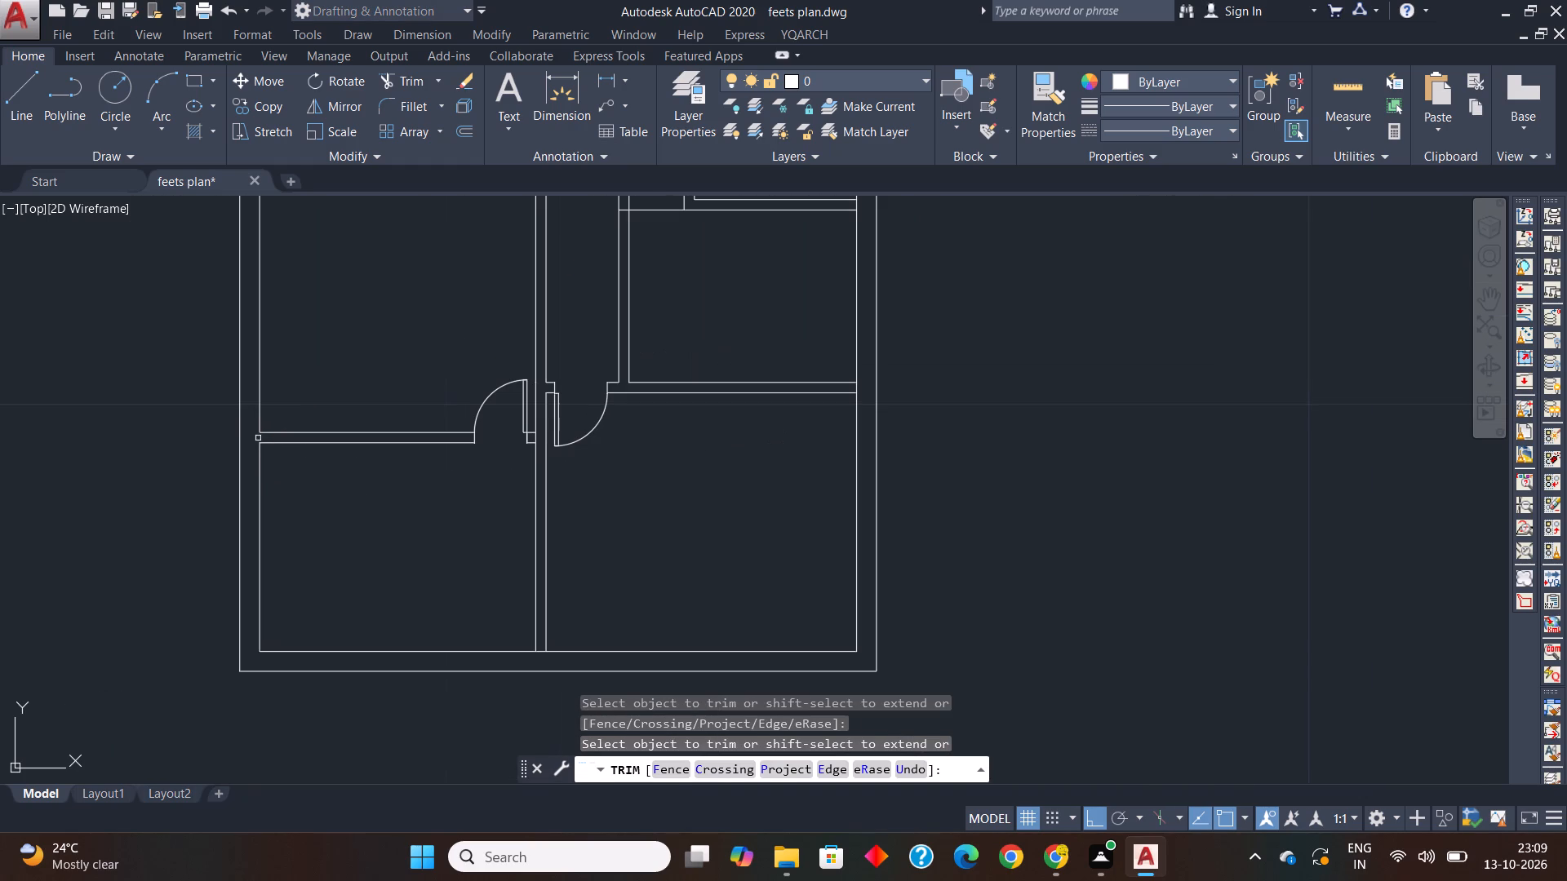
middle_click_drag(293, 573, 331, 529)
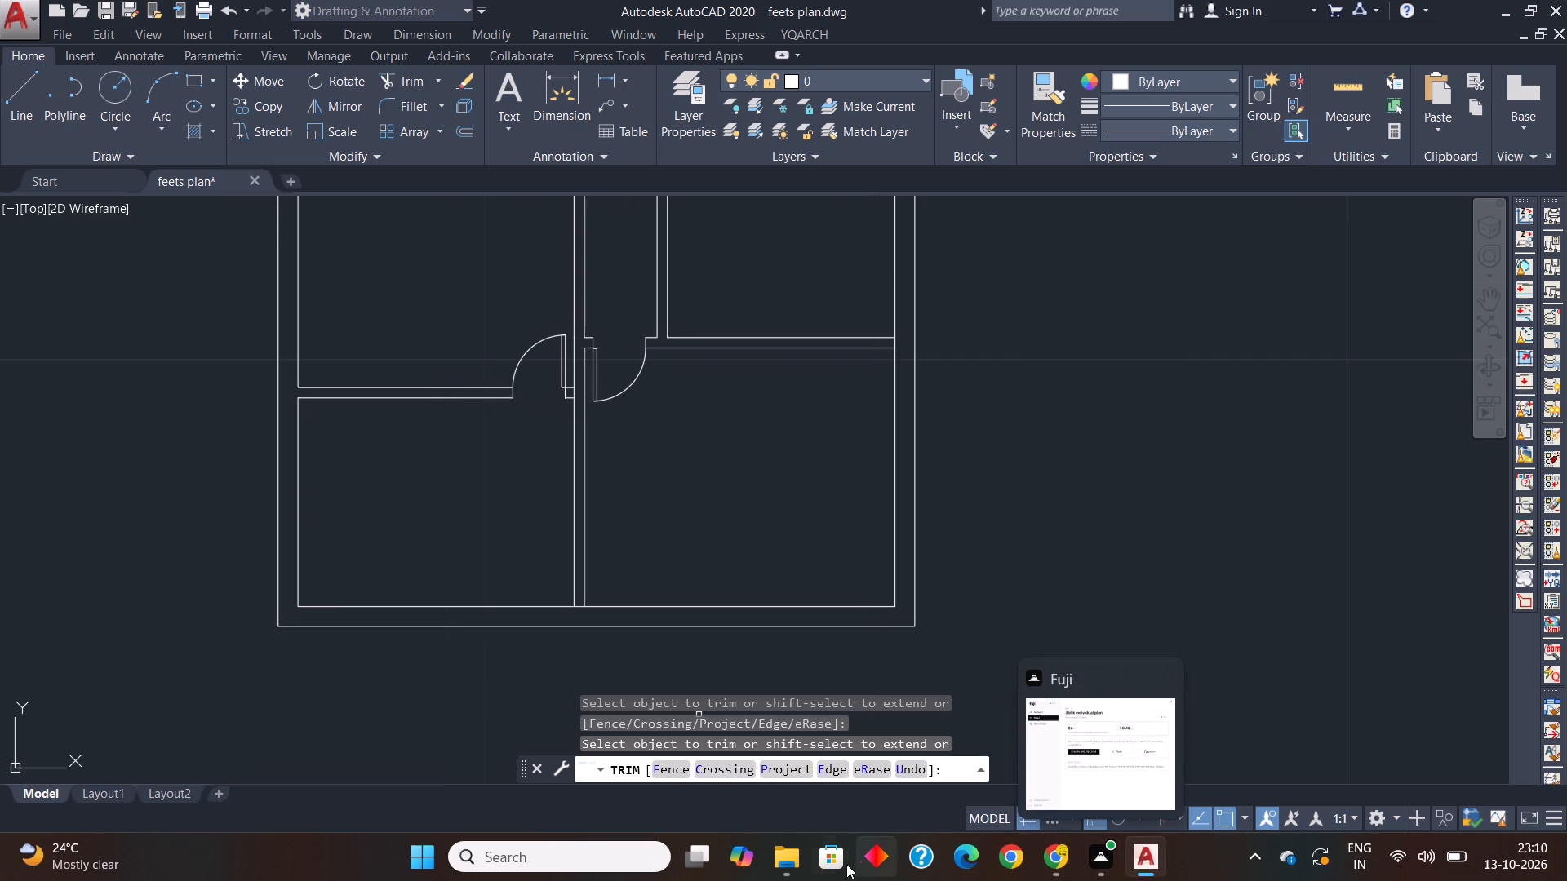
Switch to File Explorer, open the "new meters plan" image to check the veranda, and return to the drawing.
left_click(780, 852)
double_click(392, 754)
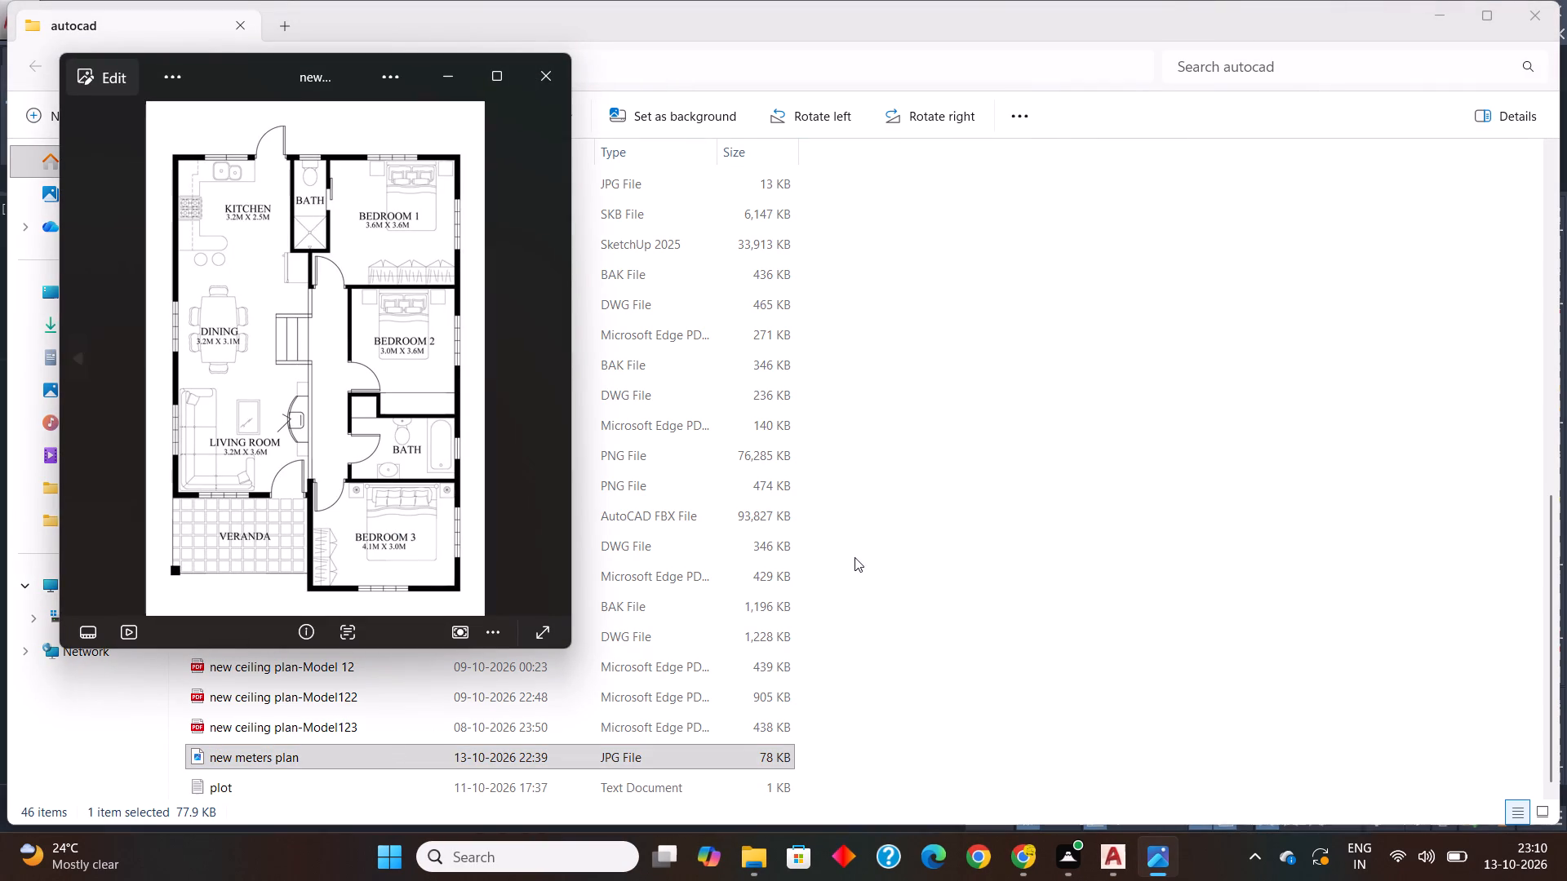
left_click(924, 540)
left_click(1139, 853)
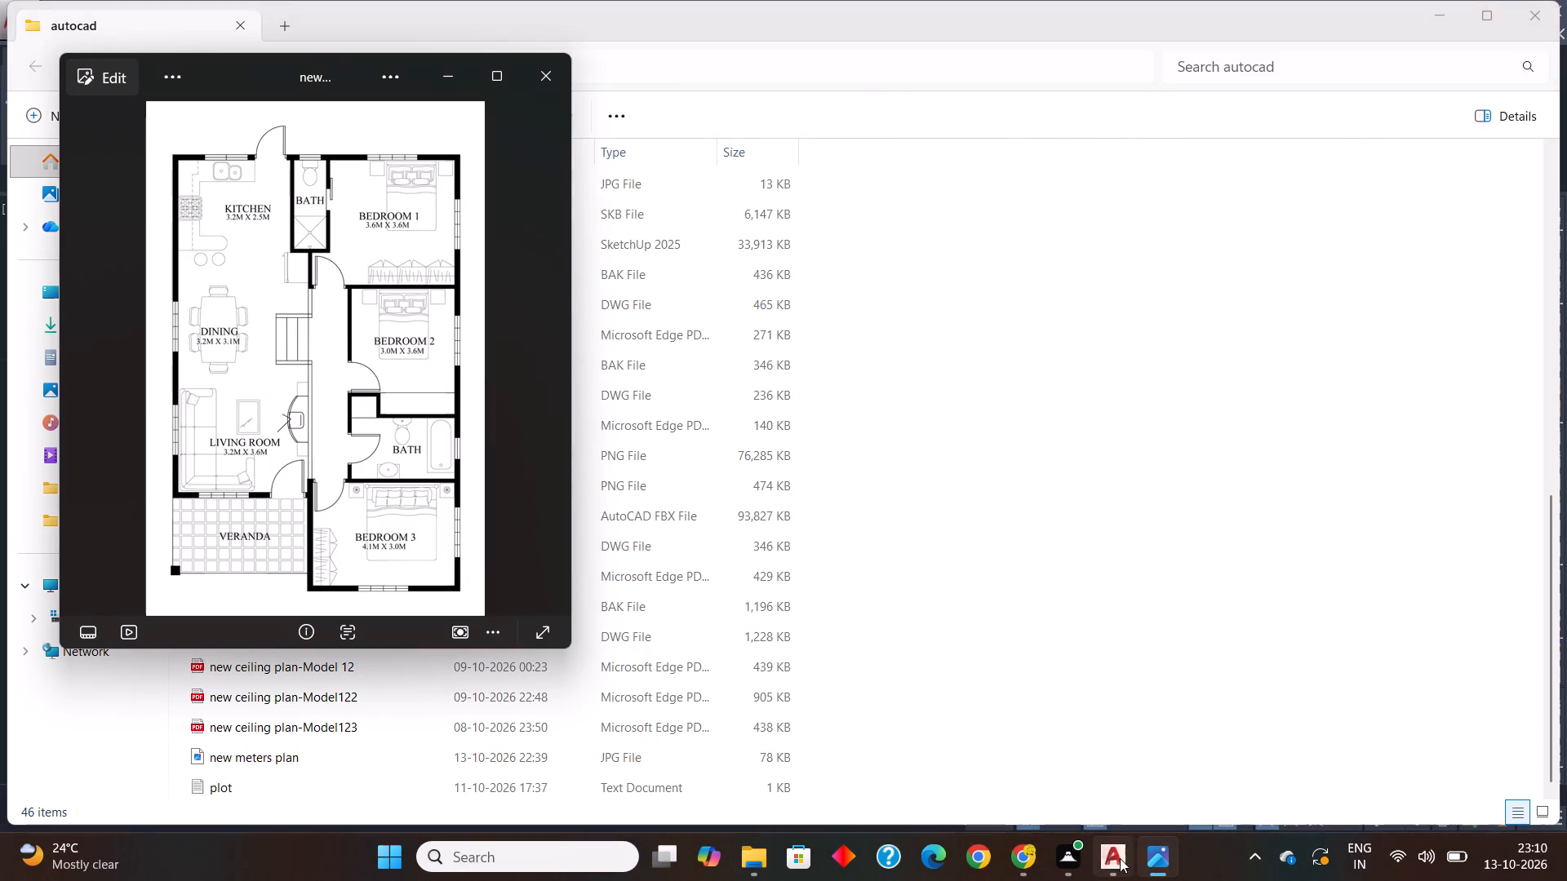
left_click(1105, 859)
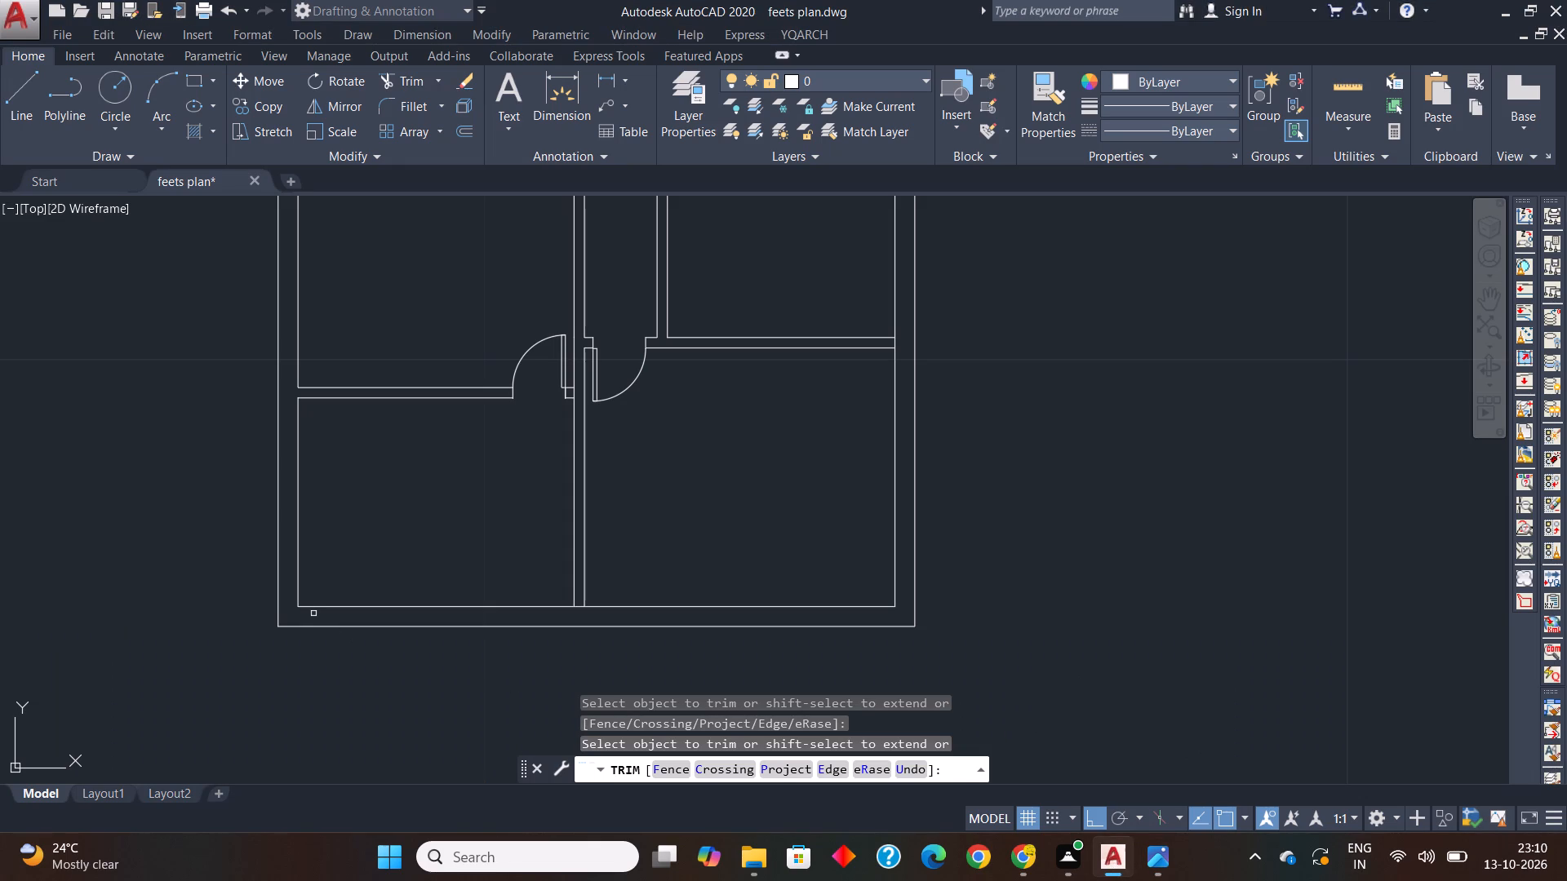
key("Escape")
key("Escape")
key("Escape")
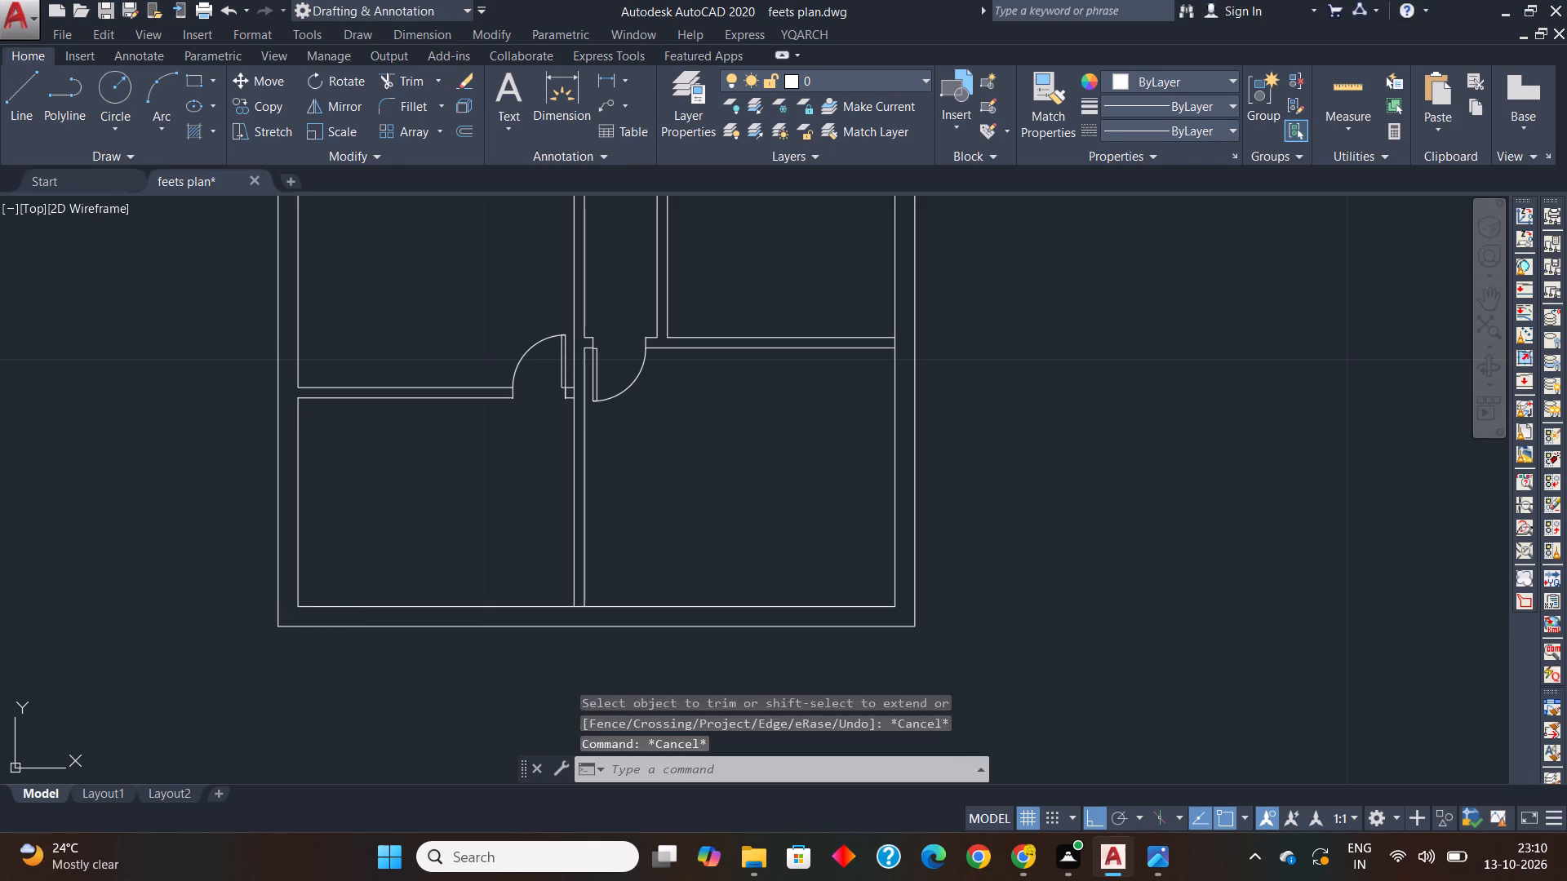
key("Escape")
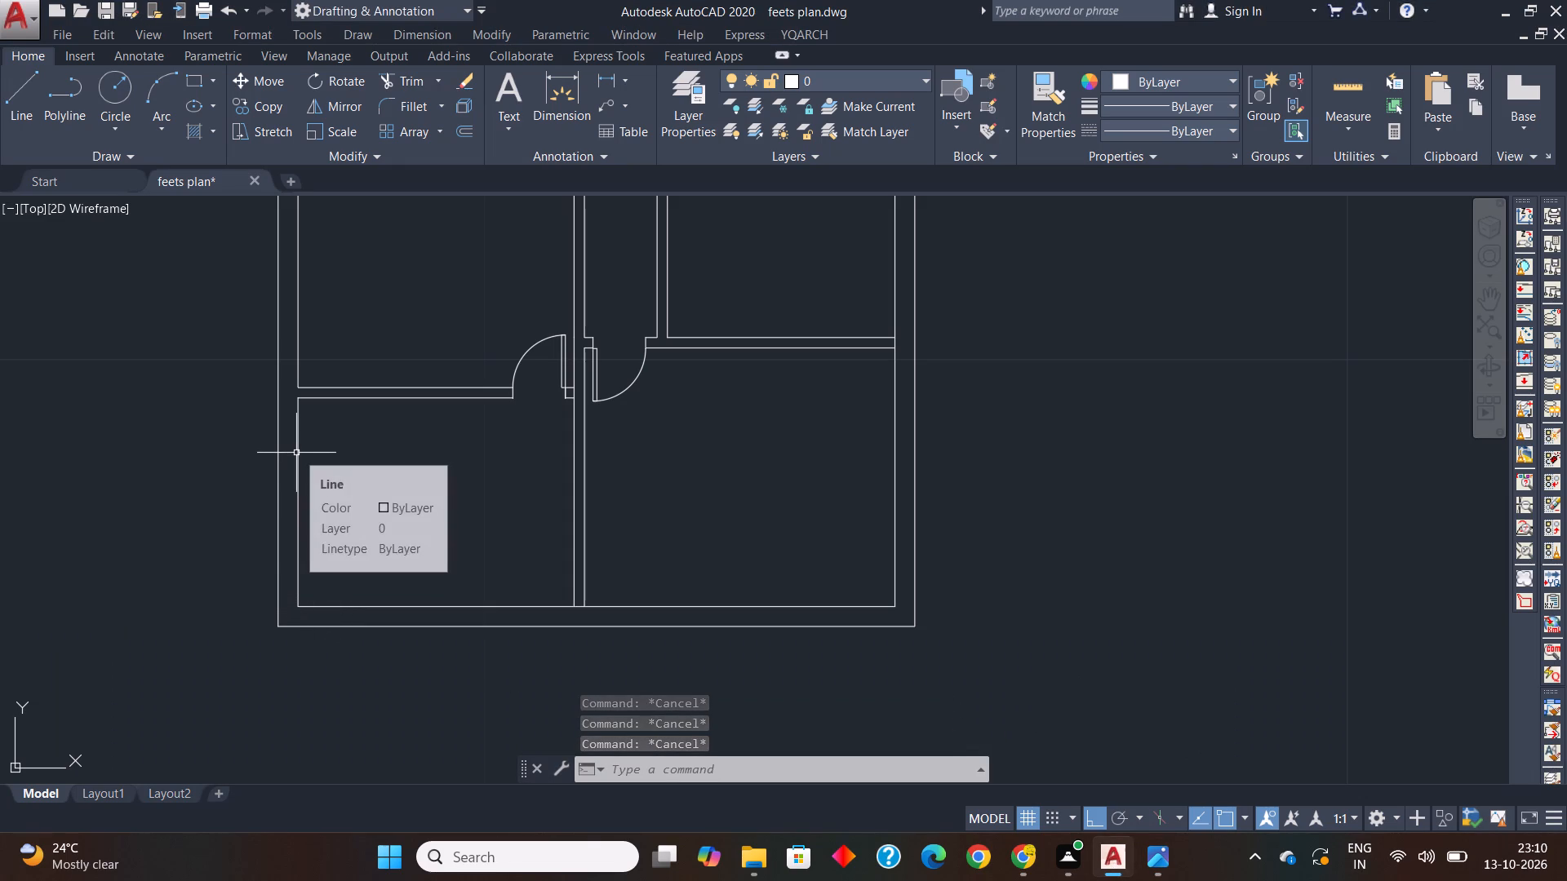
Reopen the "new meters plan" image to compare the veranda's outer edges with the drawing, and return with nothing selected.
left_click(296, 453)
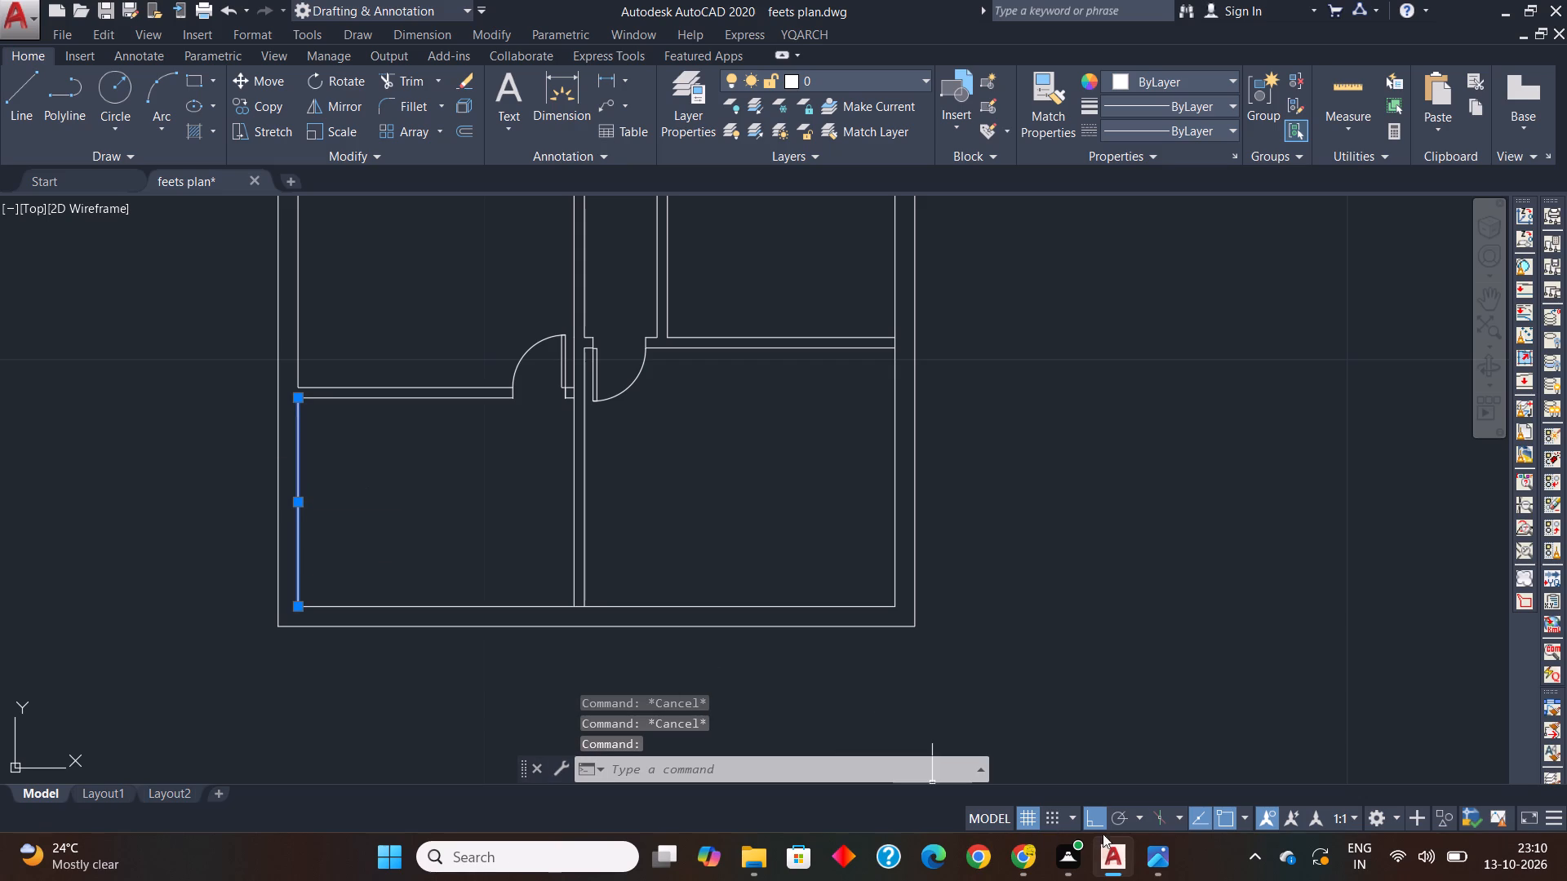
left_click(1161, 854)
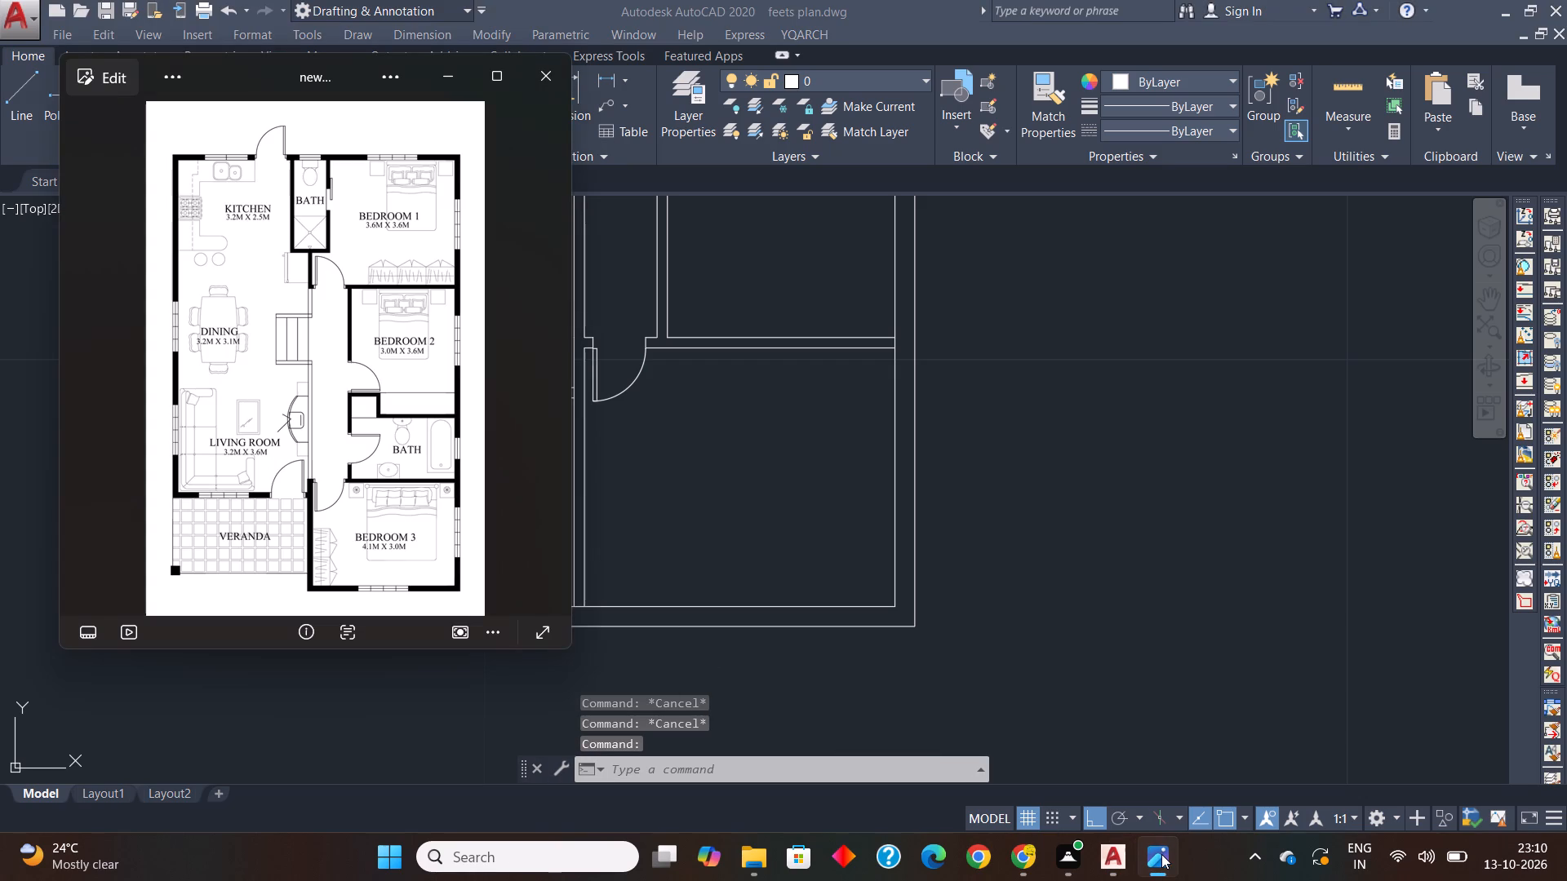
key("Escape")
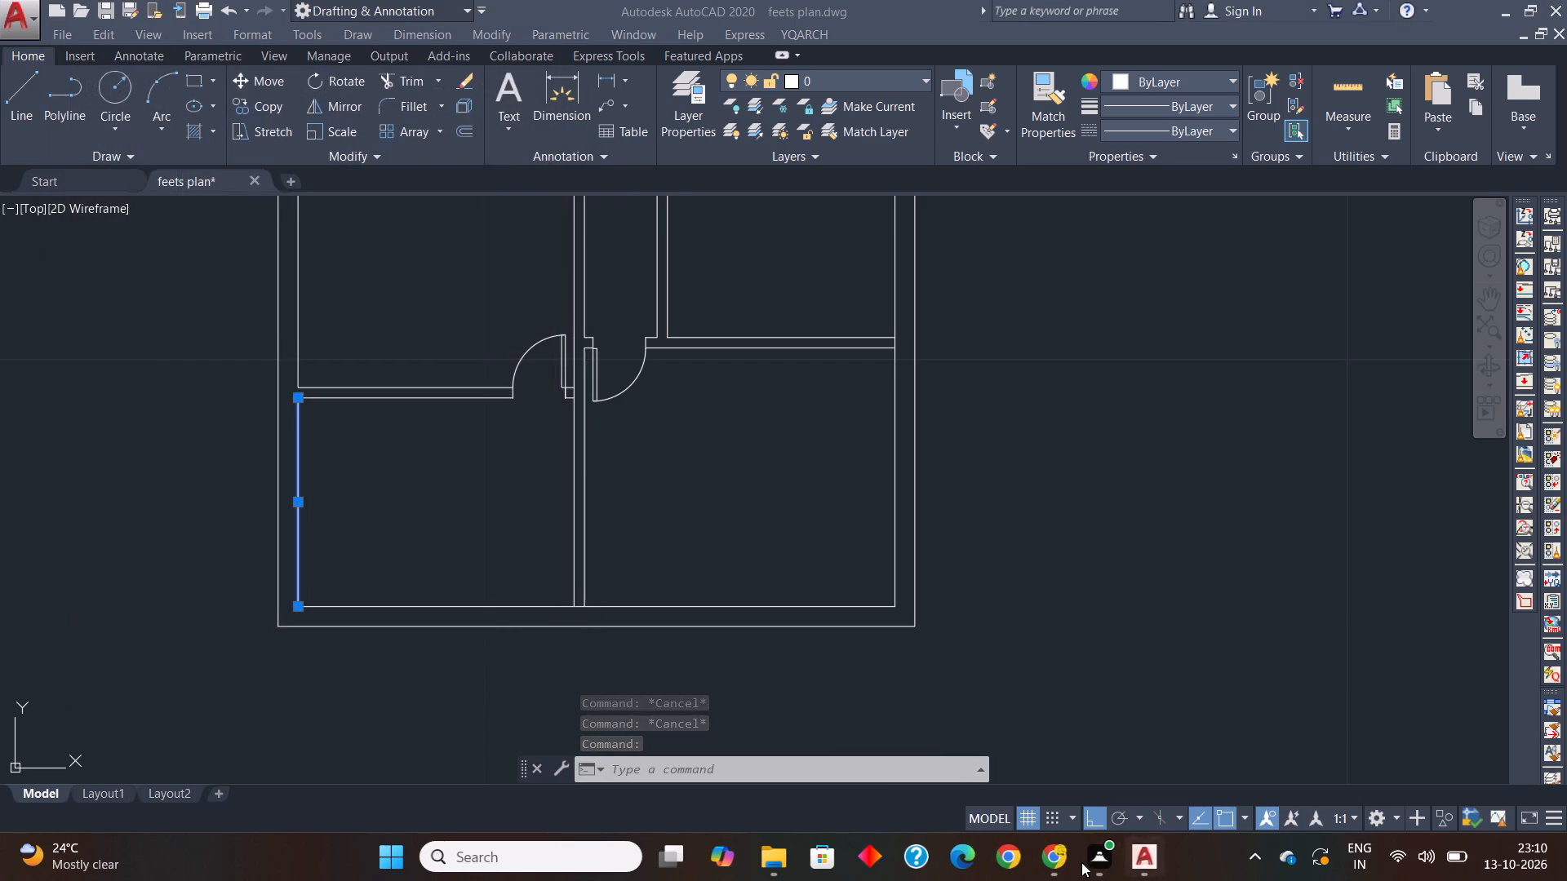
key("Escape")
key("Escape")
key("Escape")
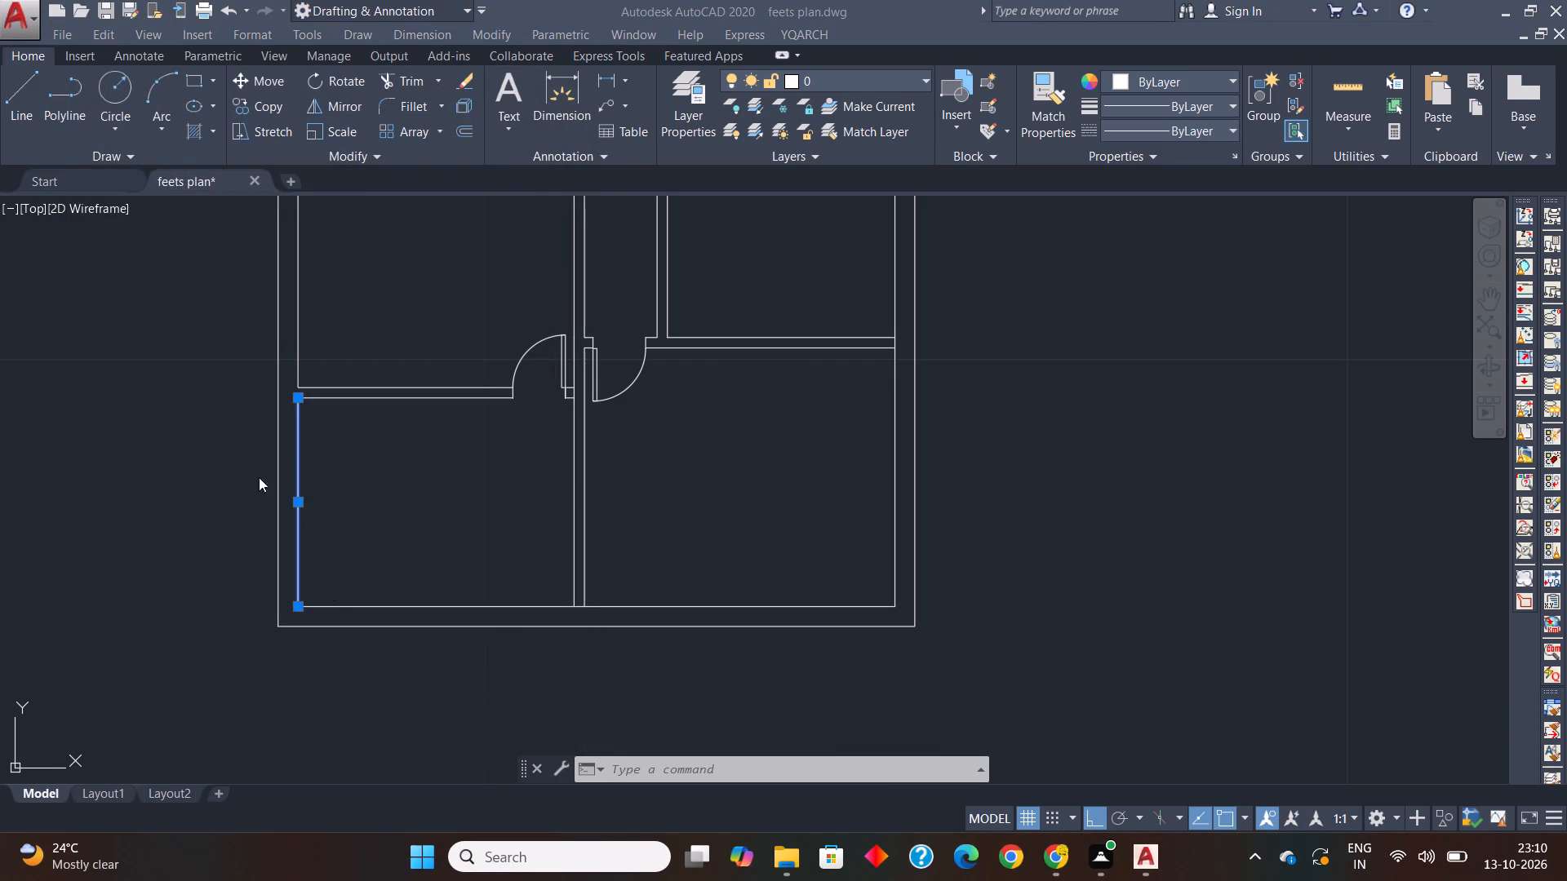
left_click(788, 859)
double_click(443, 752)
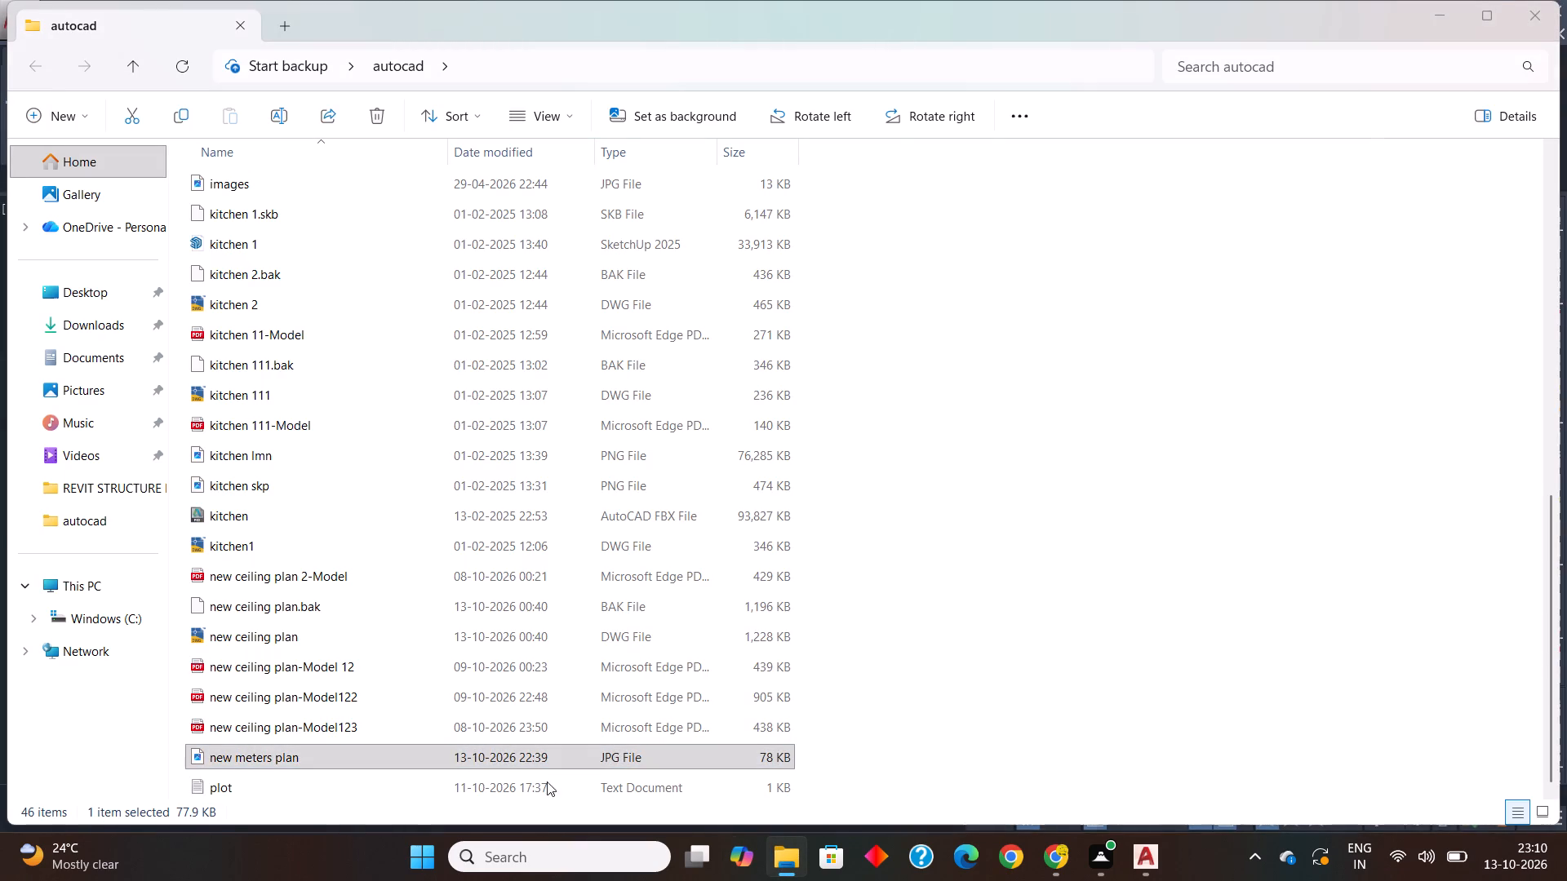
left_click(1116, 857)
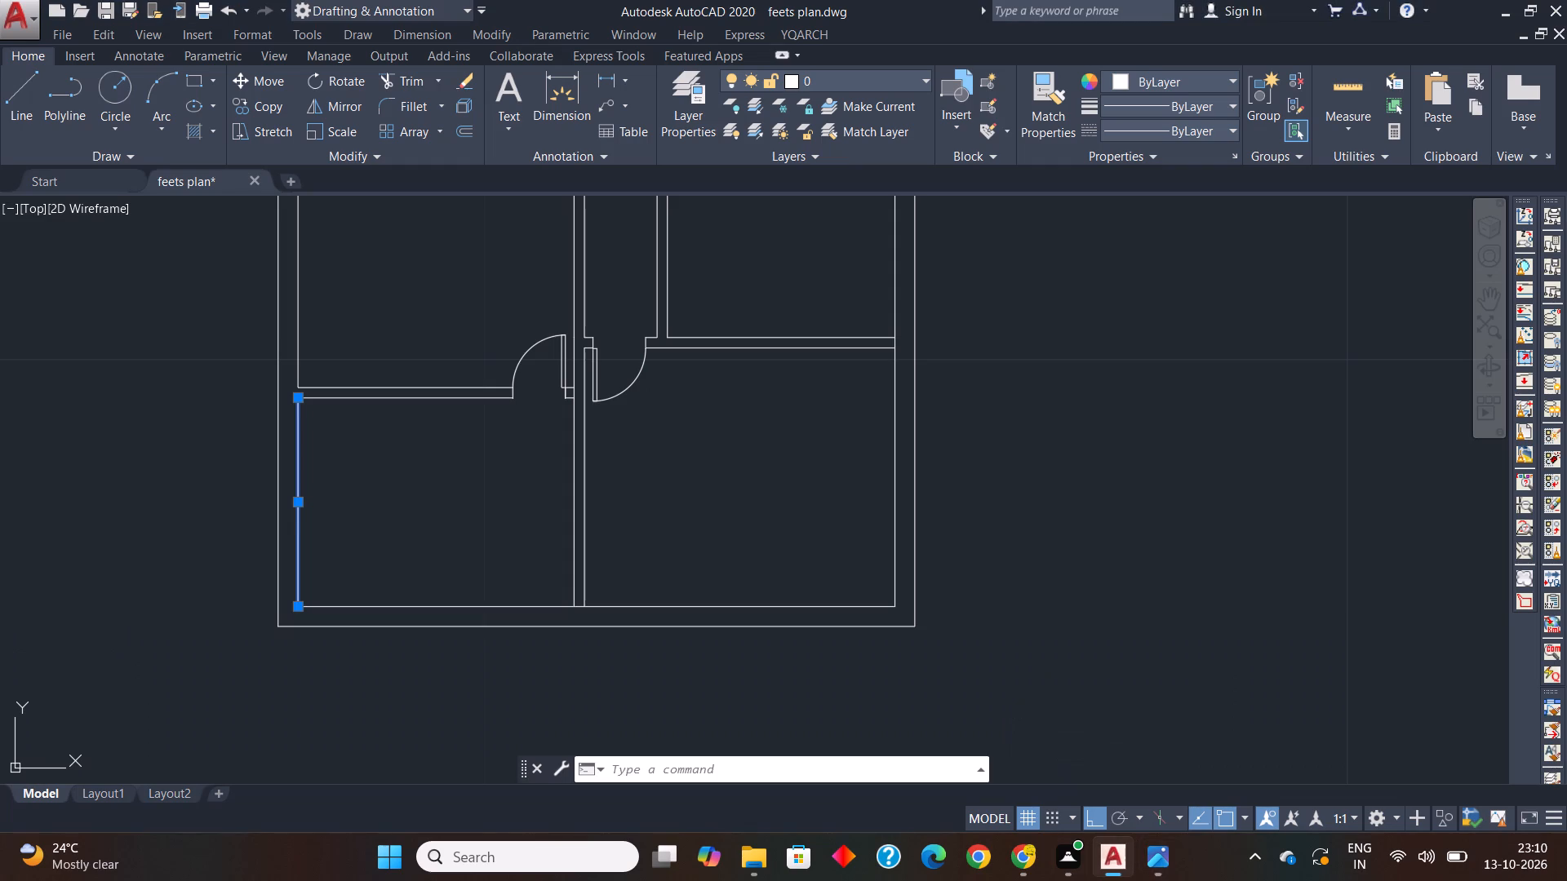
left_click(224, 682)
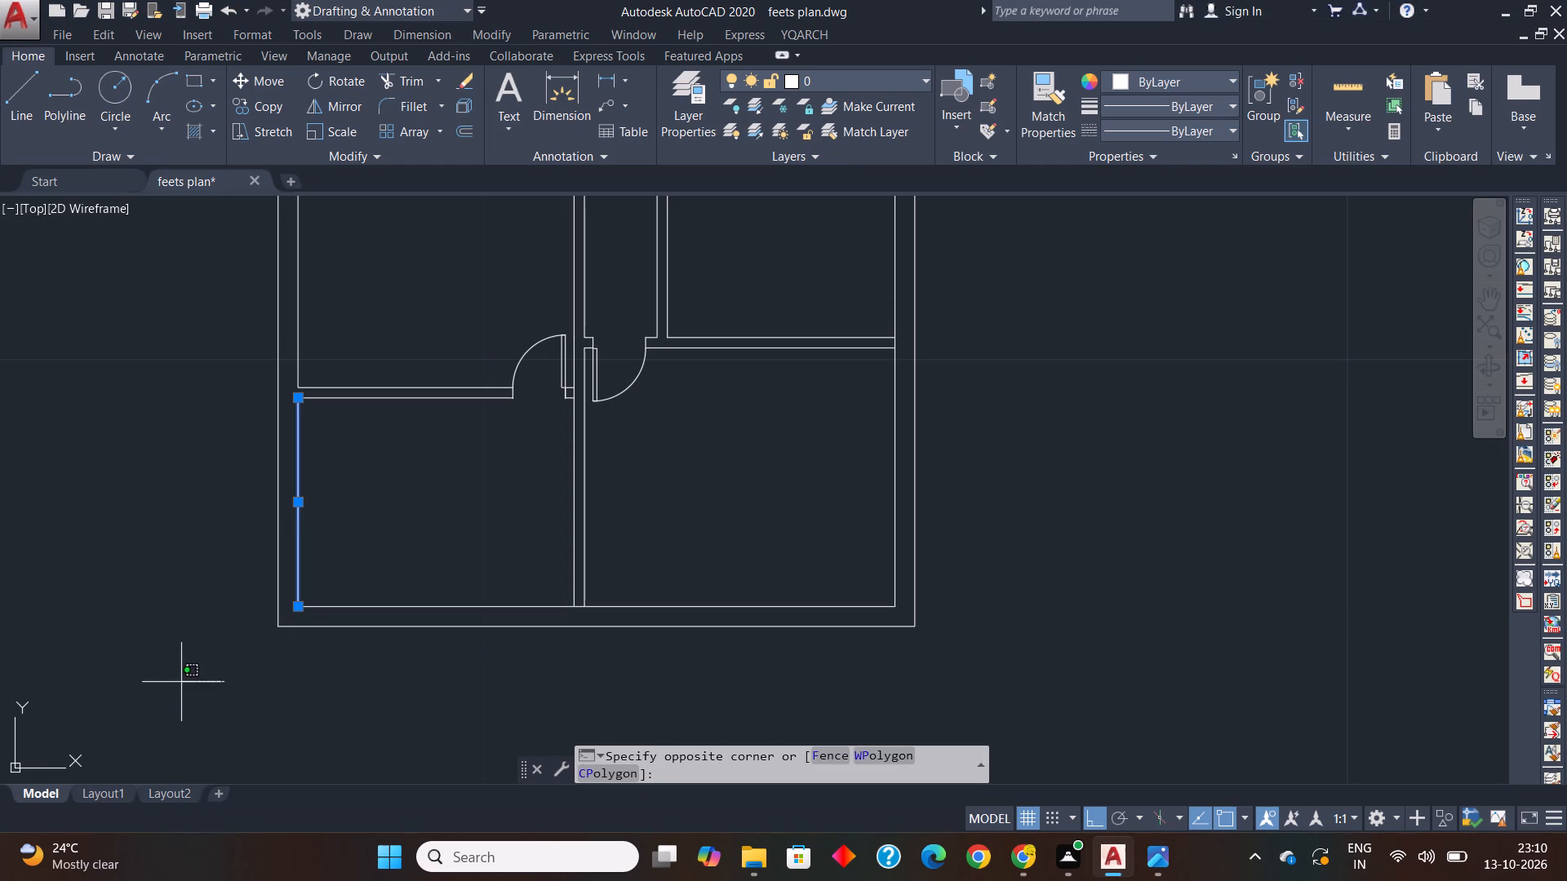
left_click(199, 675)
key("Escape")
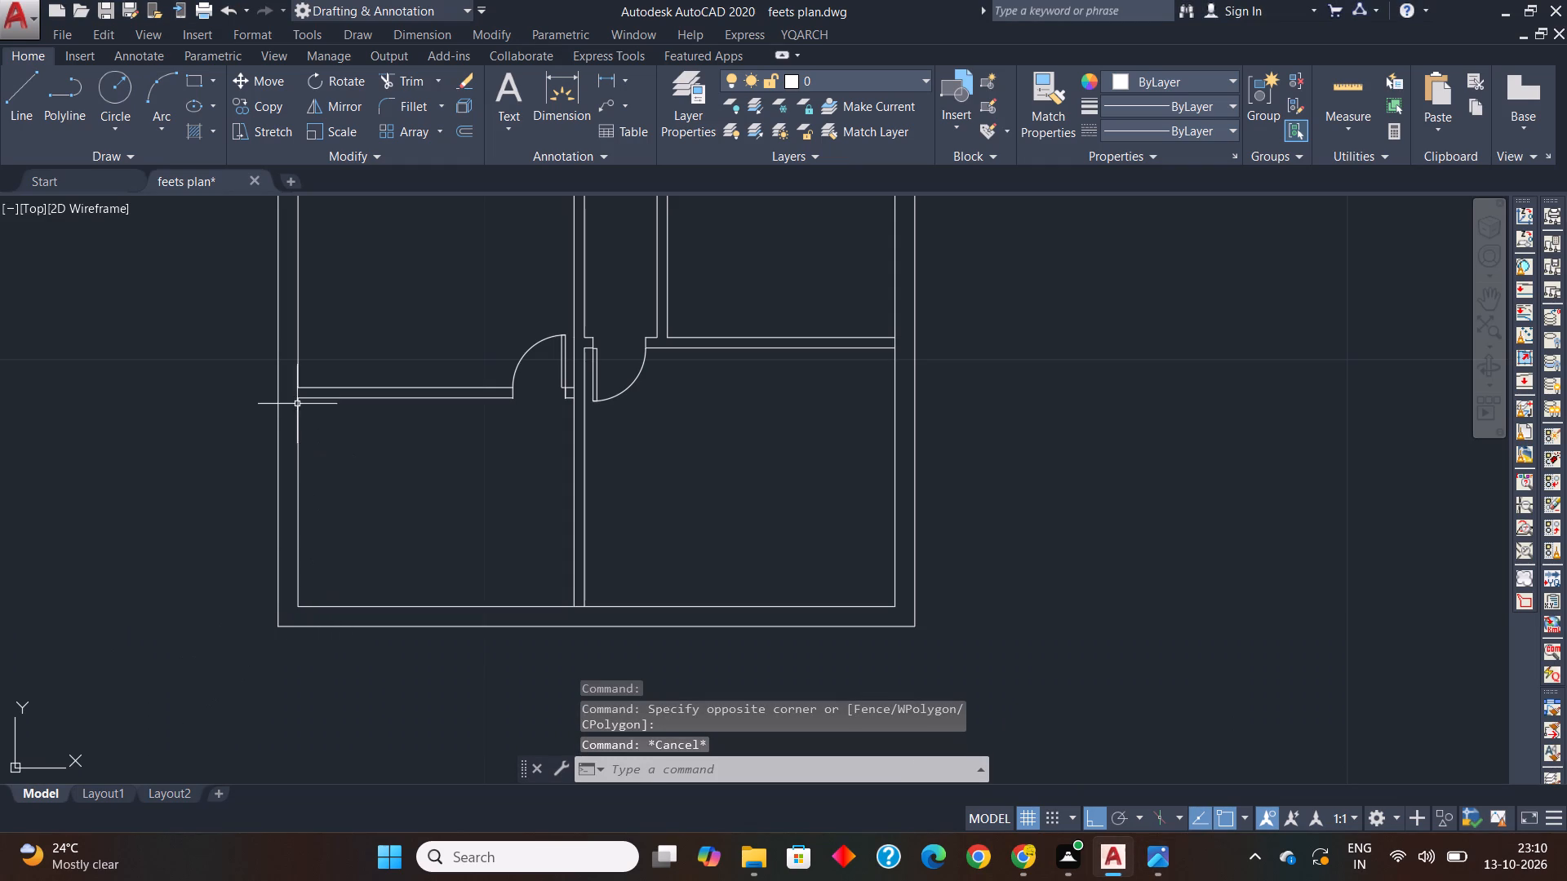
Extend the lower line of the living room–veranda partition to the left outer wall's outer line.
scroll(297, 404, "up", 2)
key("e")
type("x")
key("space")
key("space")
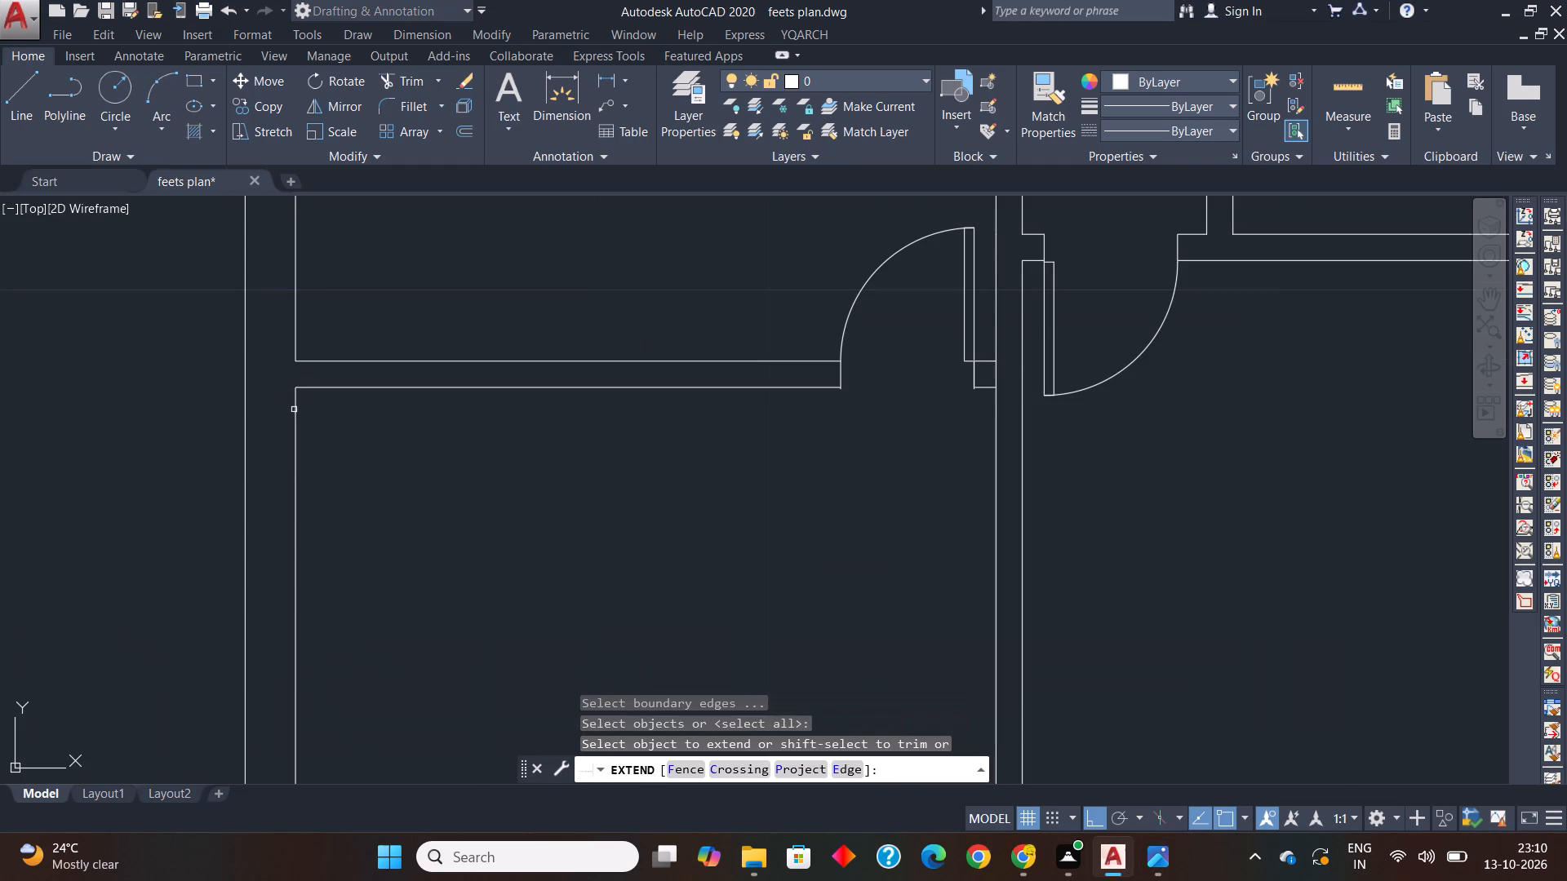
left_click(312, 388)
scroll(312, 389, "down", 2)
key("Escape")
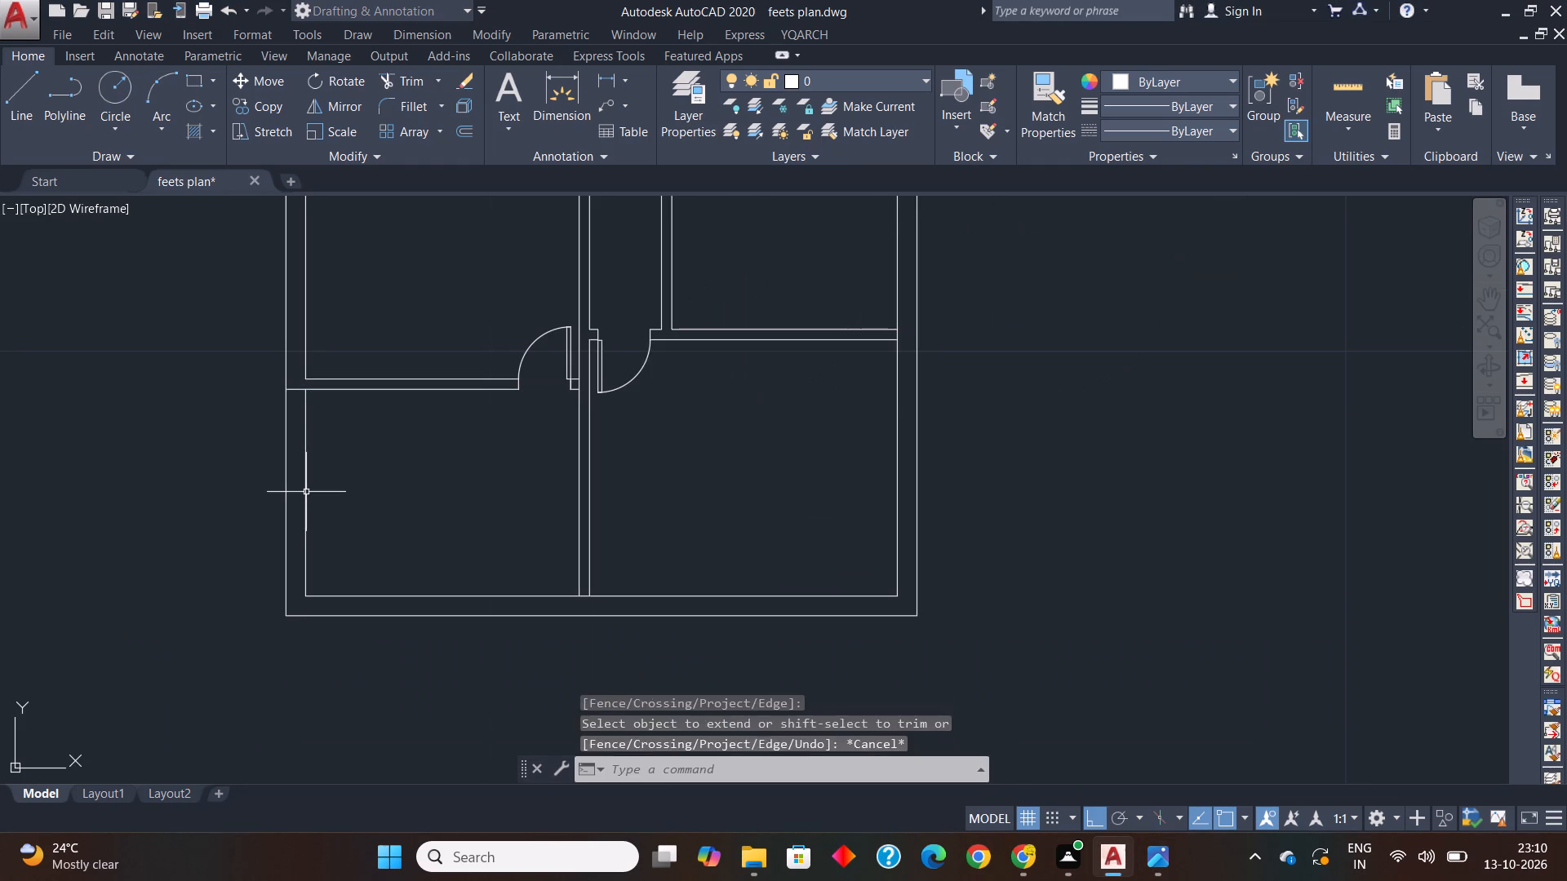
key("Escape")
Erase the inner wall line along the veranda's left side.
left_click(306, 506)
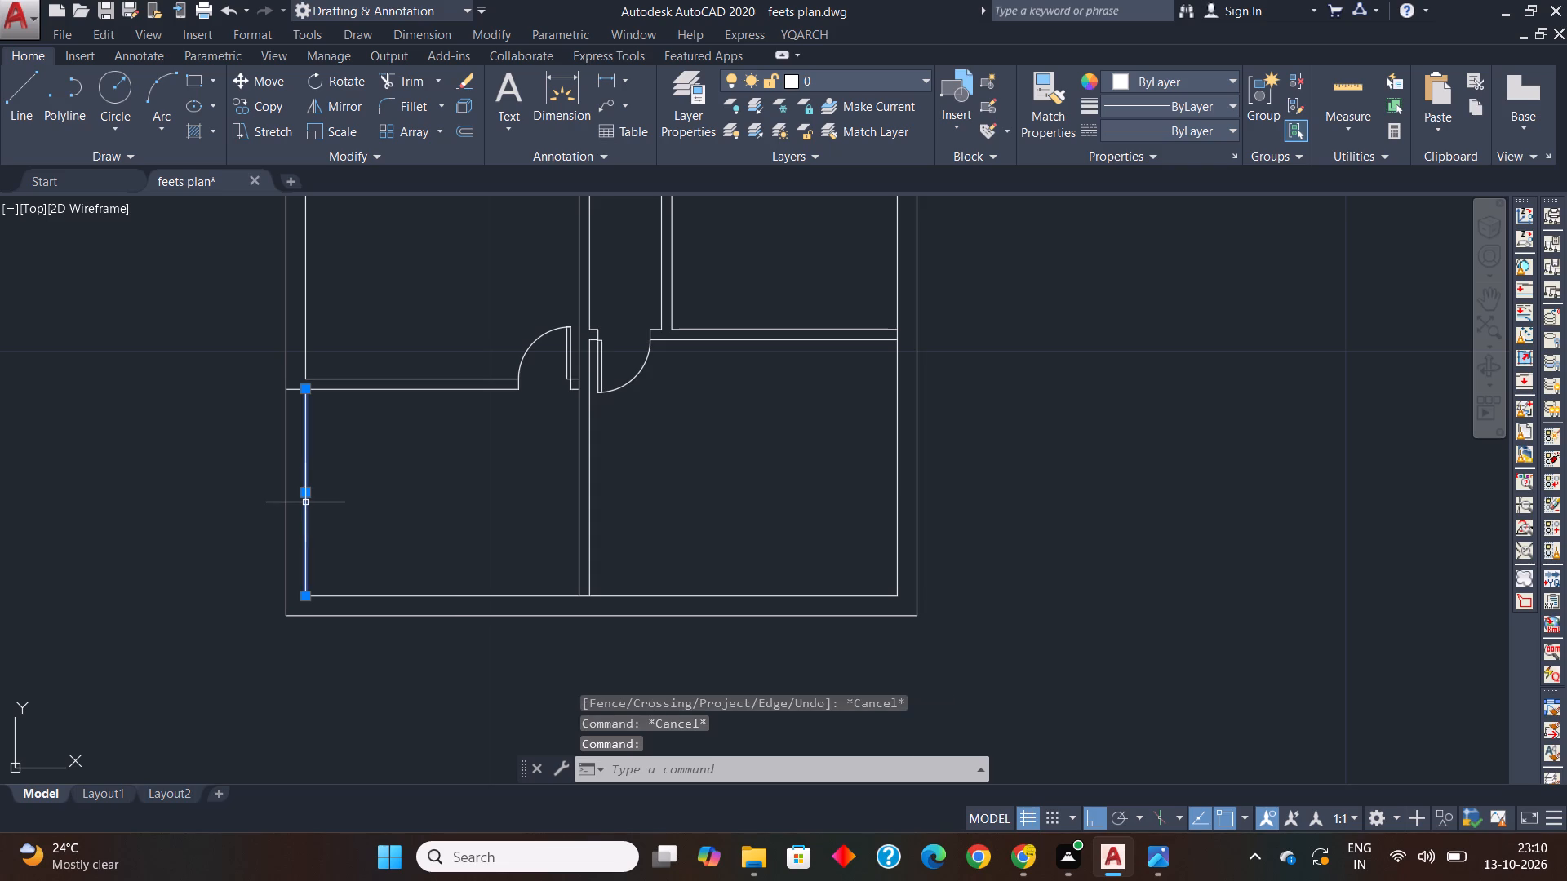
key("Delete")
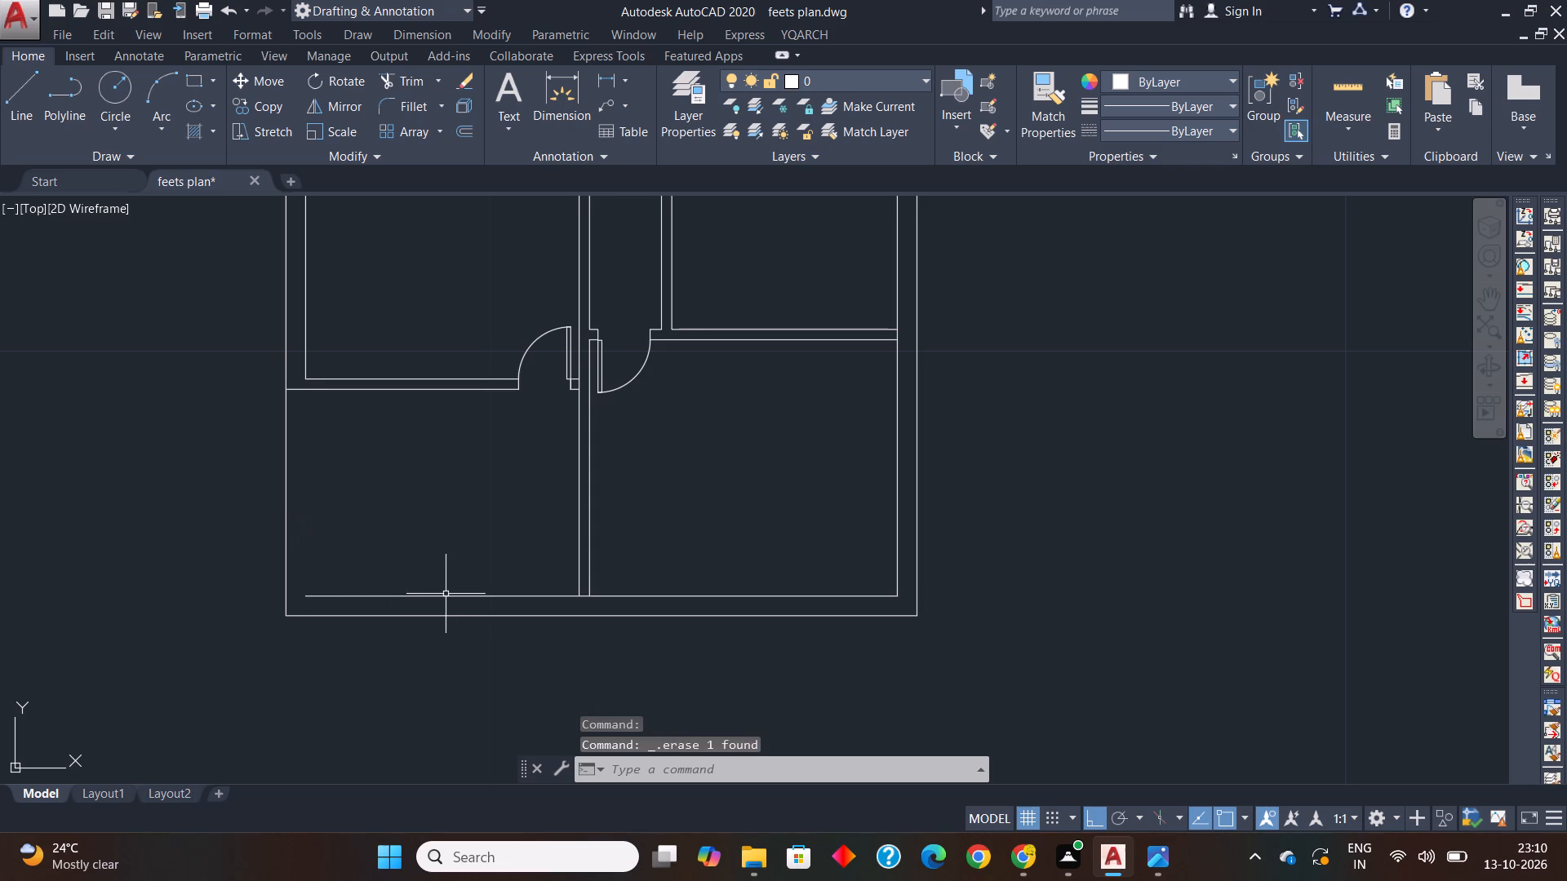
Extend the veranda-side line of the wall between the veranda and bedroom 3 down to the bottom outer line.
type("ex")
key("space")
key("space")
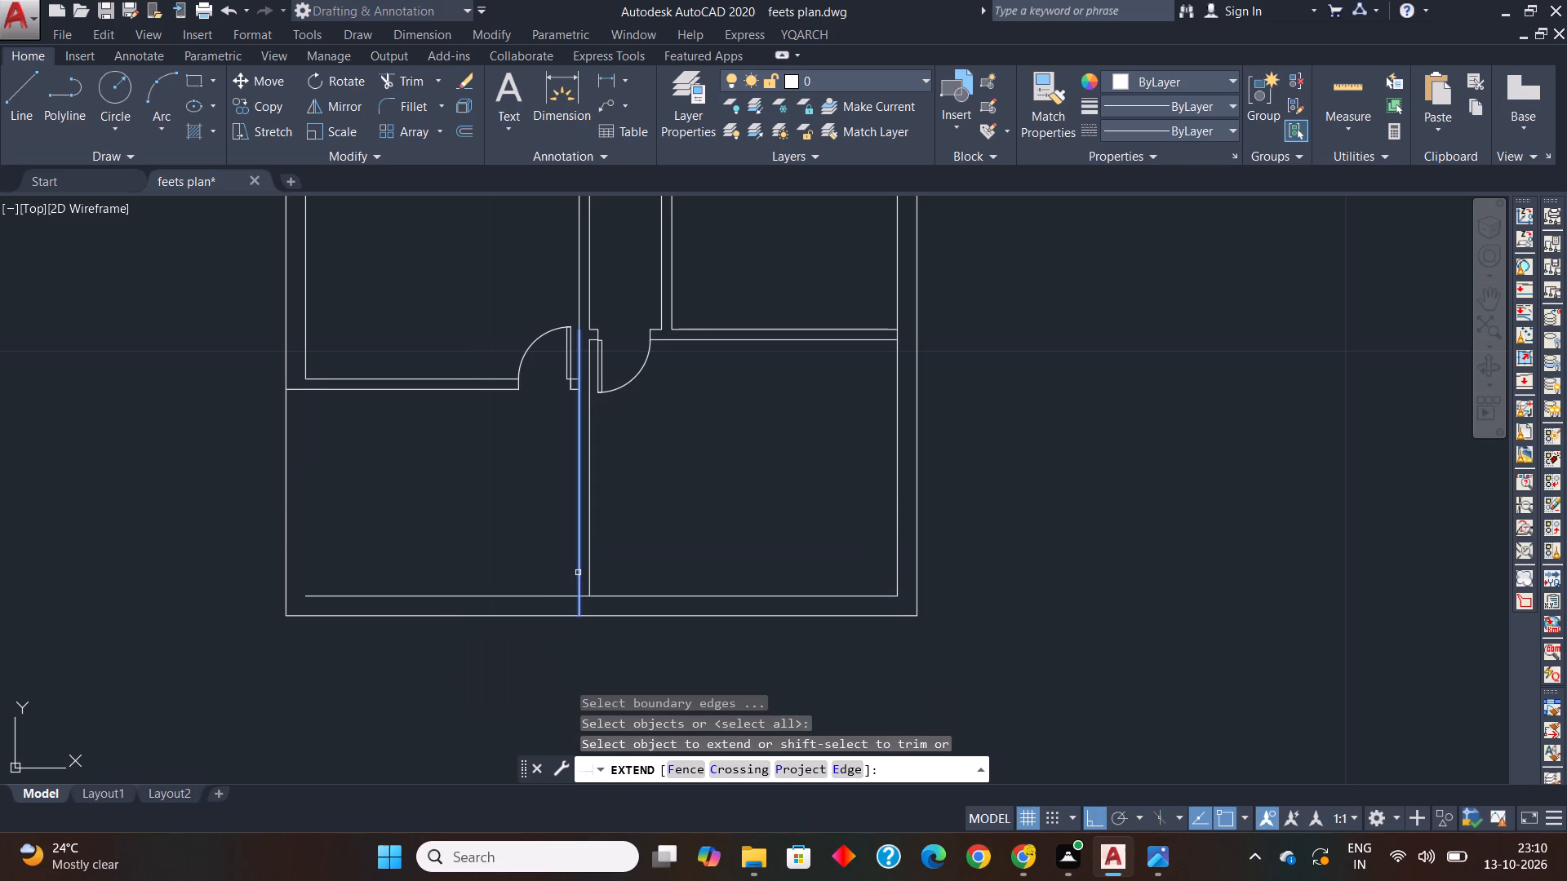
left_click(578, 573)
key("Escape")
key("Escape")
key("Escape")
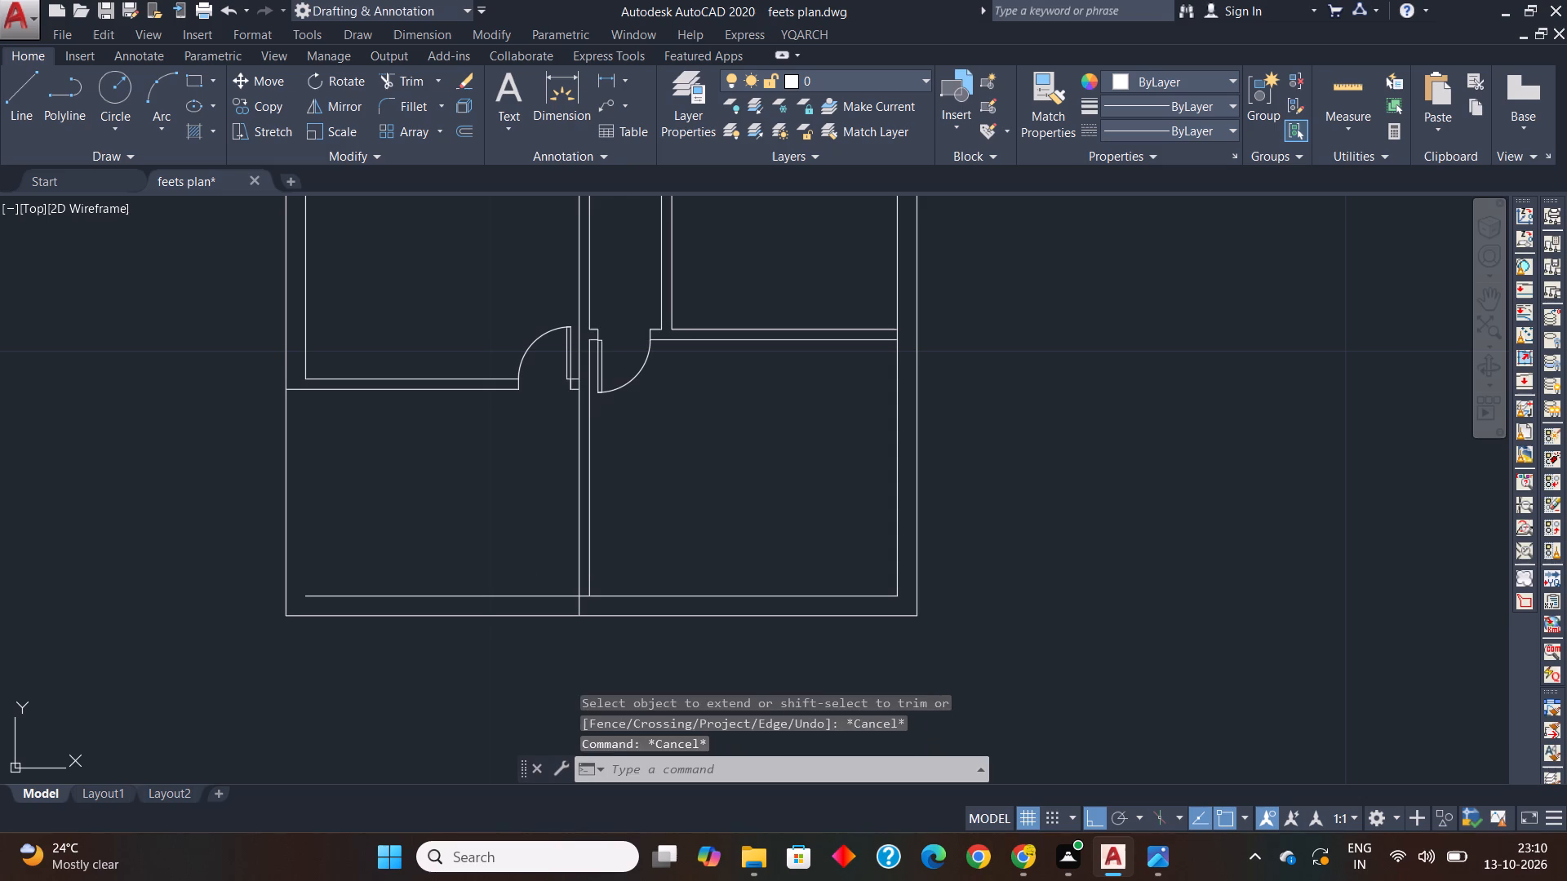
Trim away the bottom outer wall's inner line where it runs across the veranda.
type("tr")
key("space")
key("space")
left_click(543, 597)
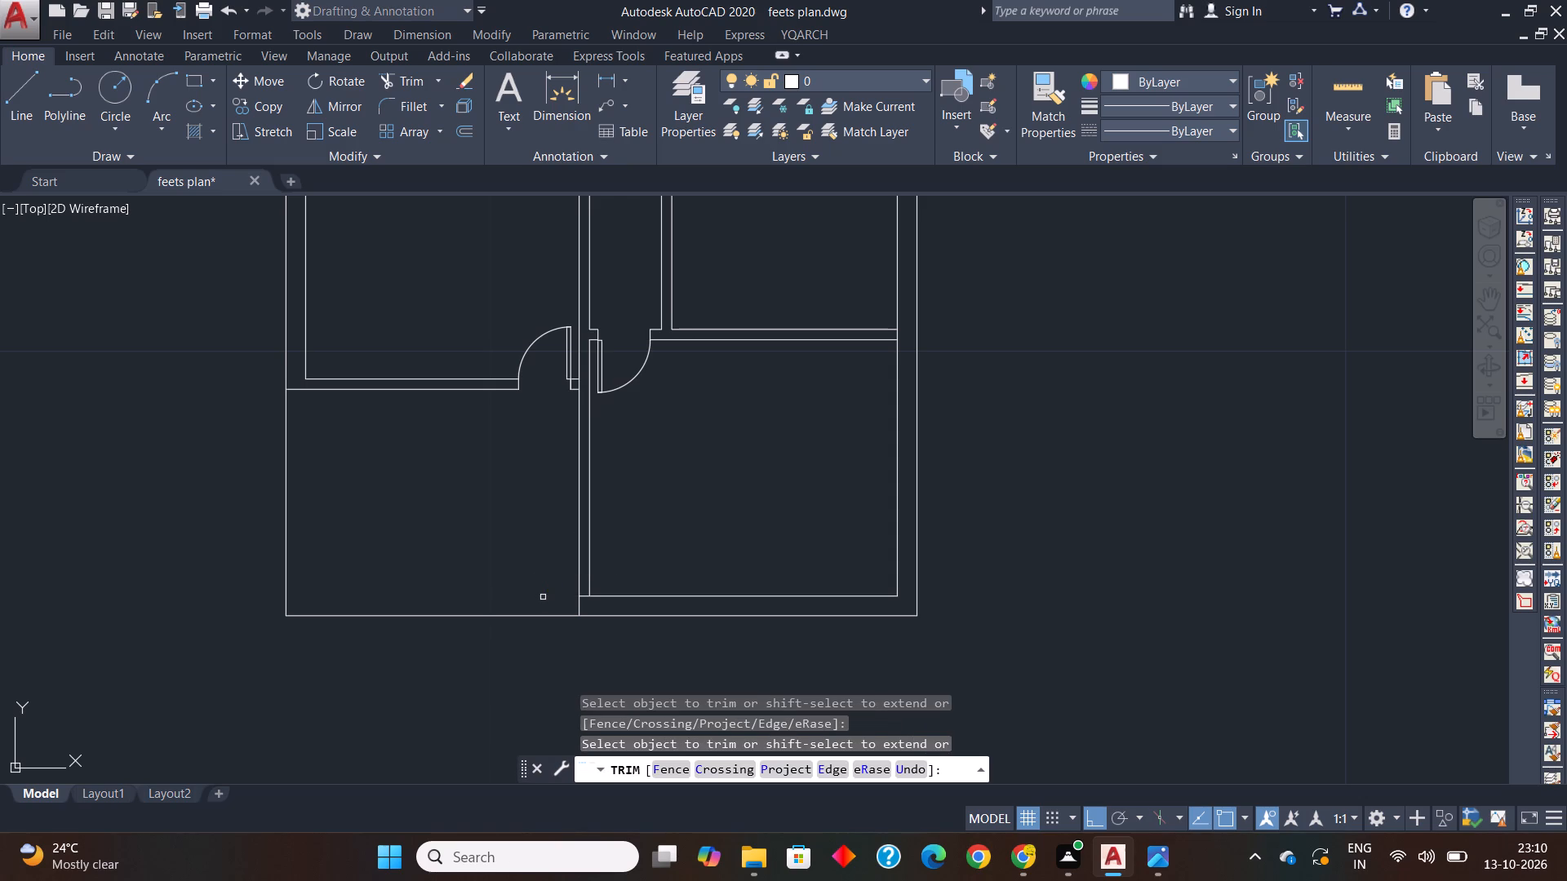
Trim the inner bottom line's stub between the two wall lines at bedroom 3's lower-left corner.
scroll(543, 597, "down", 2)
middle_click_drag(539, 572, 505, 644)
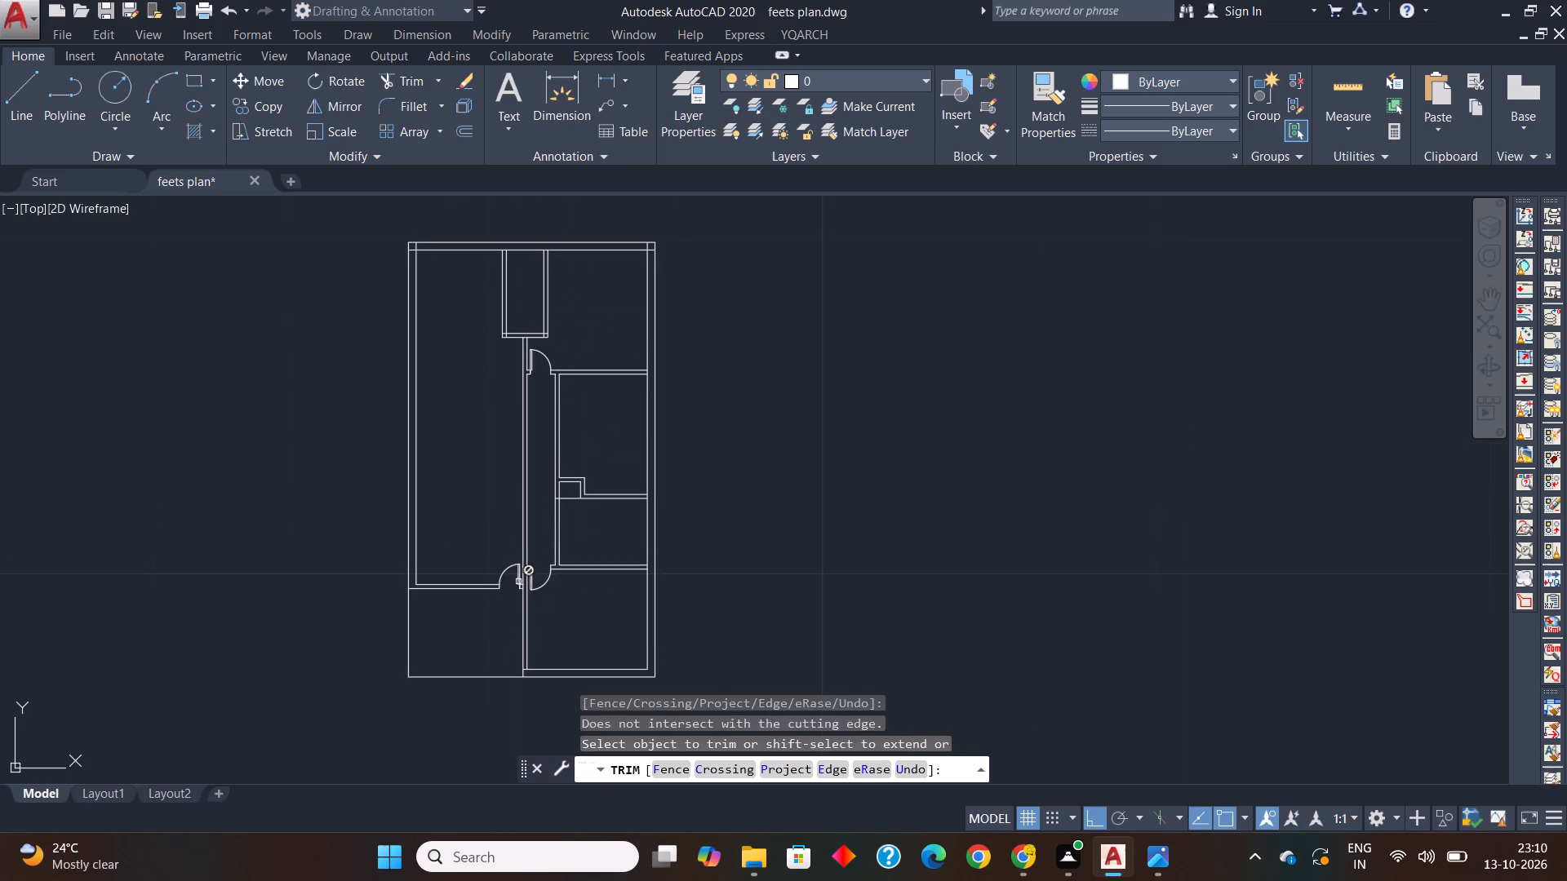
scroll(529, 512, "up", 2)
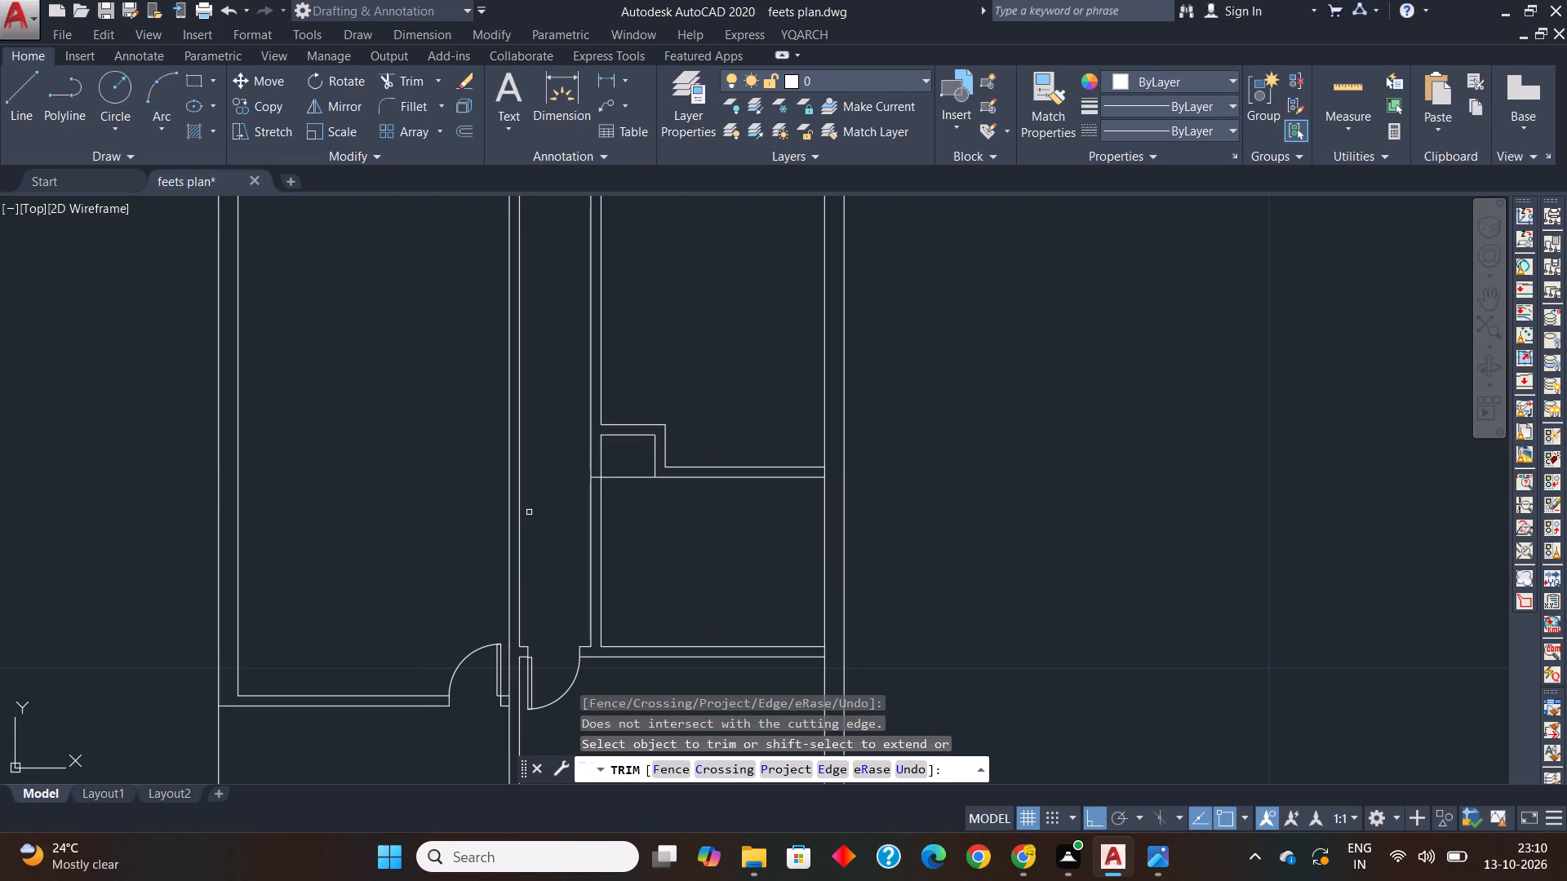
middle_click_drag(640, 578, 616, 371)
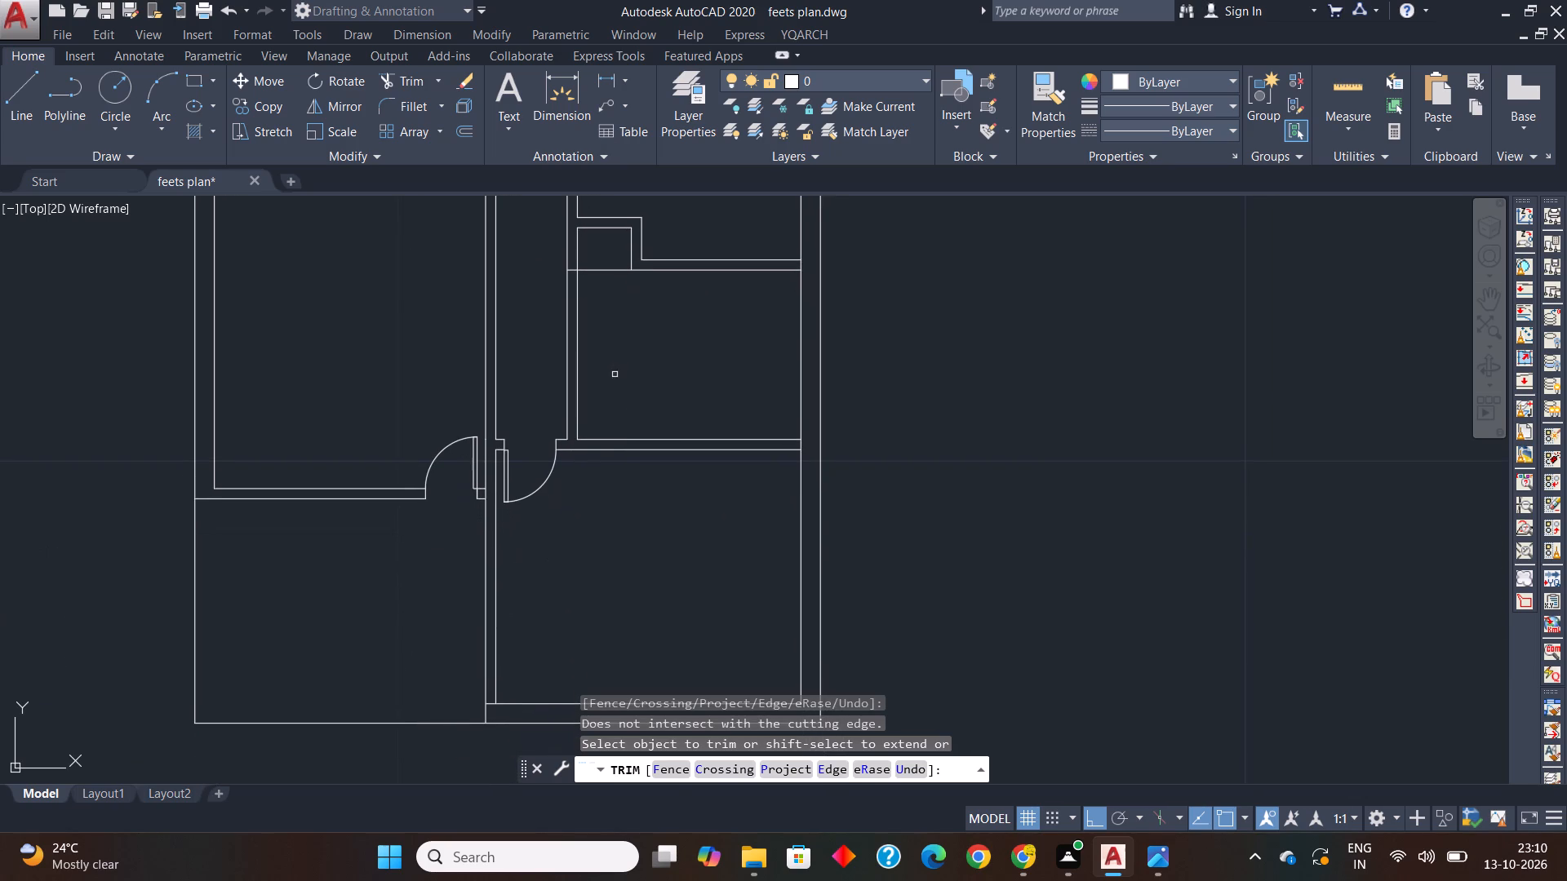
middle_click_drag(501, 639, 414, 523)
scroll(407, 585, "up", 2)
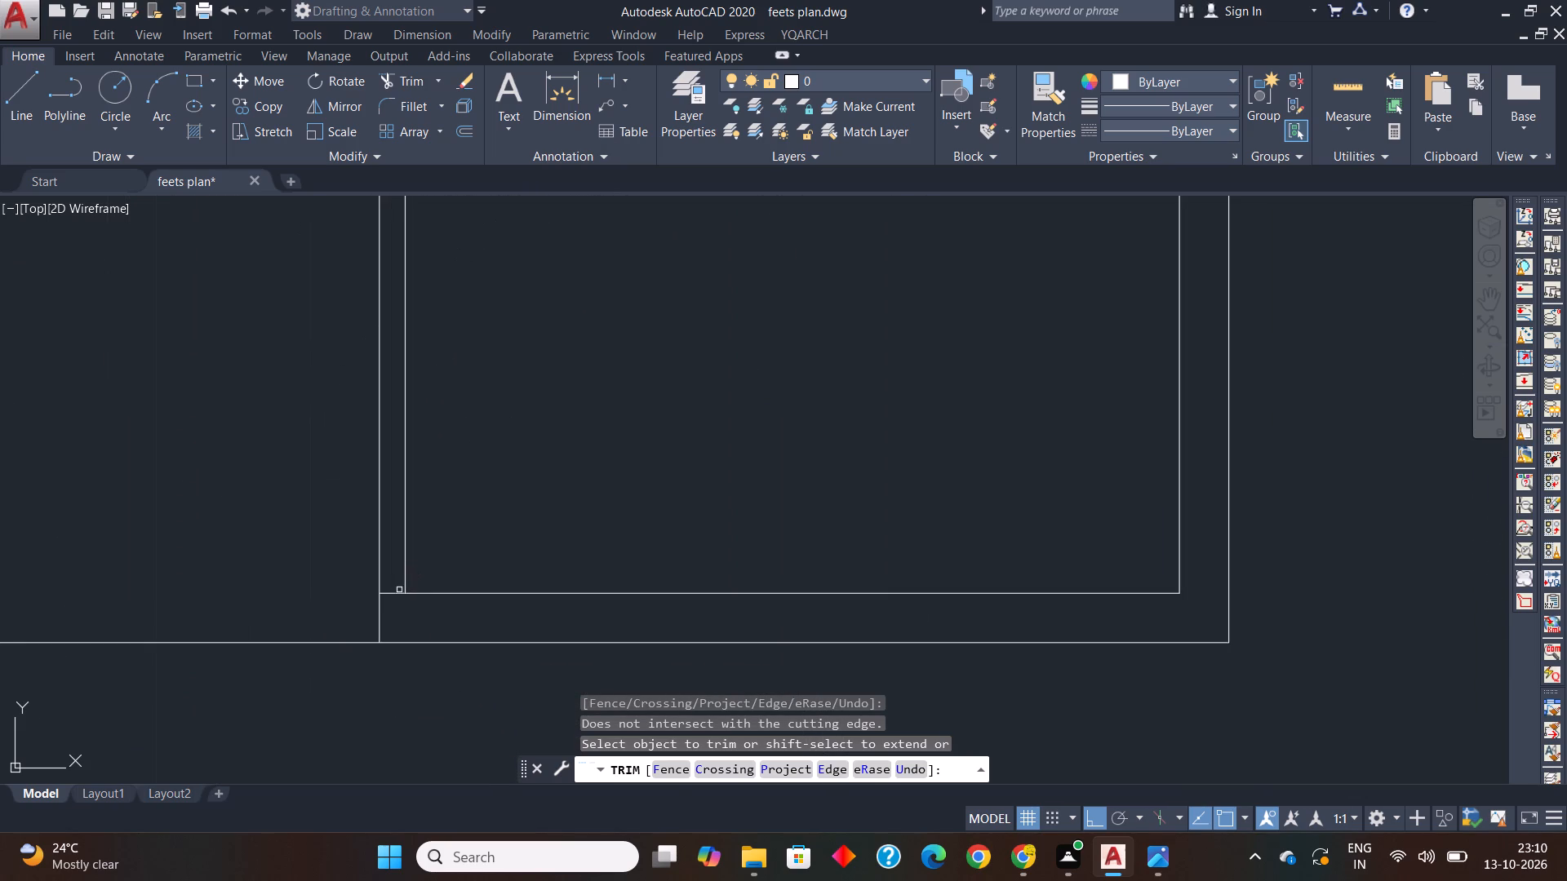
left_click(393, 596)
Trim the right outer wall's inner line across the thickness of the partitions above bedroom 3 and above the lower bath.
scroll(491, 699, "down", 3)
scroll(662, 517, "up", 3)
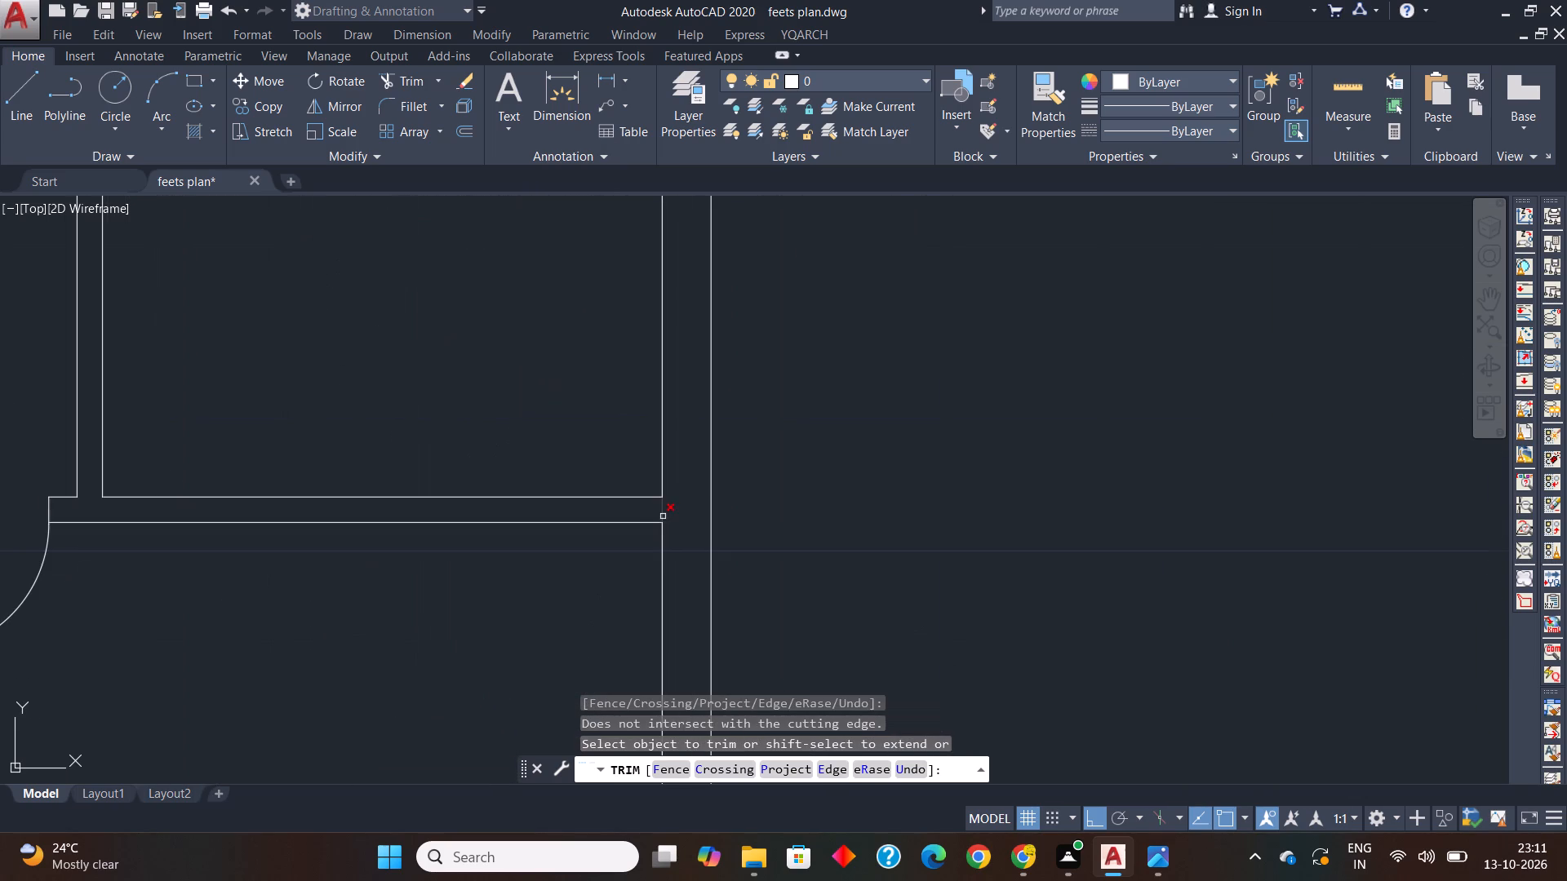
left_click(660, 513)
scroll(662, 516, "down", 2)
middle_click_drag(611, 414, 628, 573)
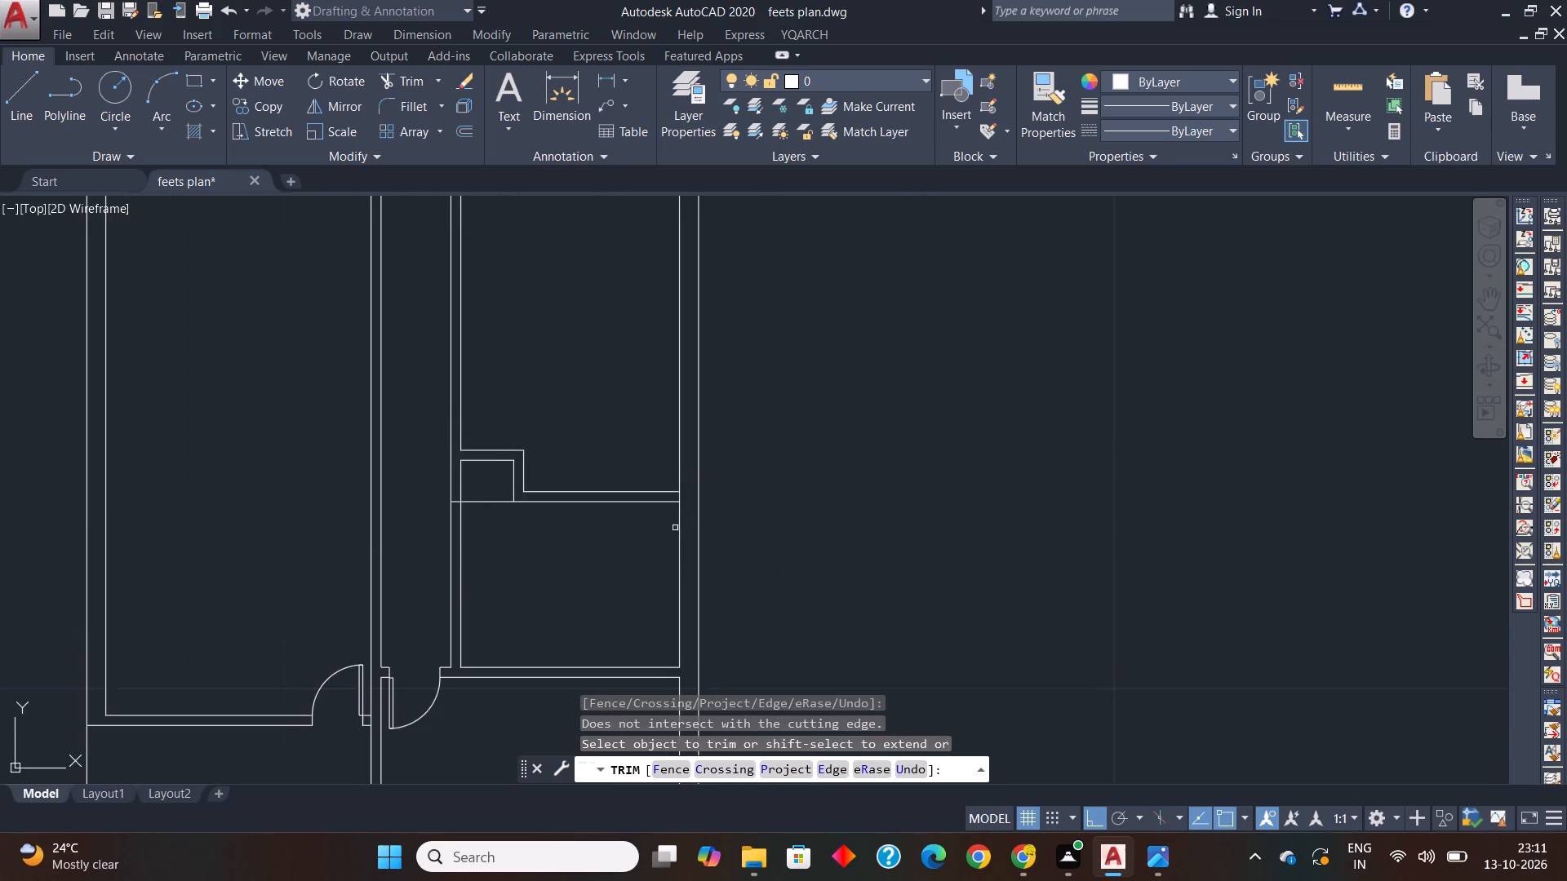
scroll(683, 492, "up", 2)
left_click(667, 505)
scroll(665, 506, "down", 2)
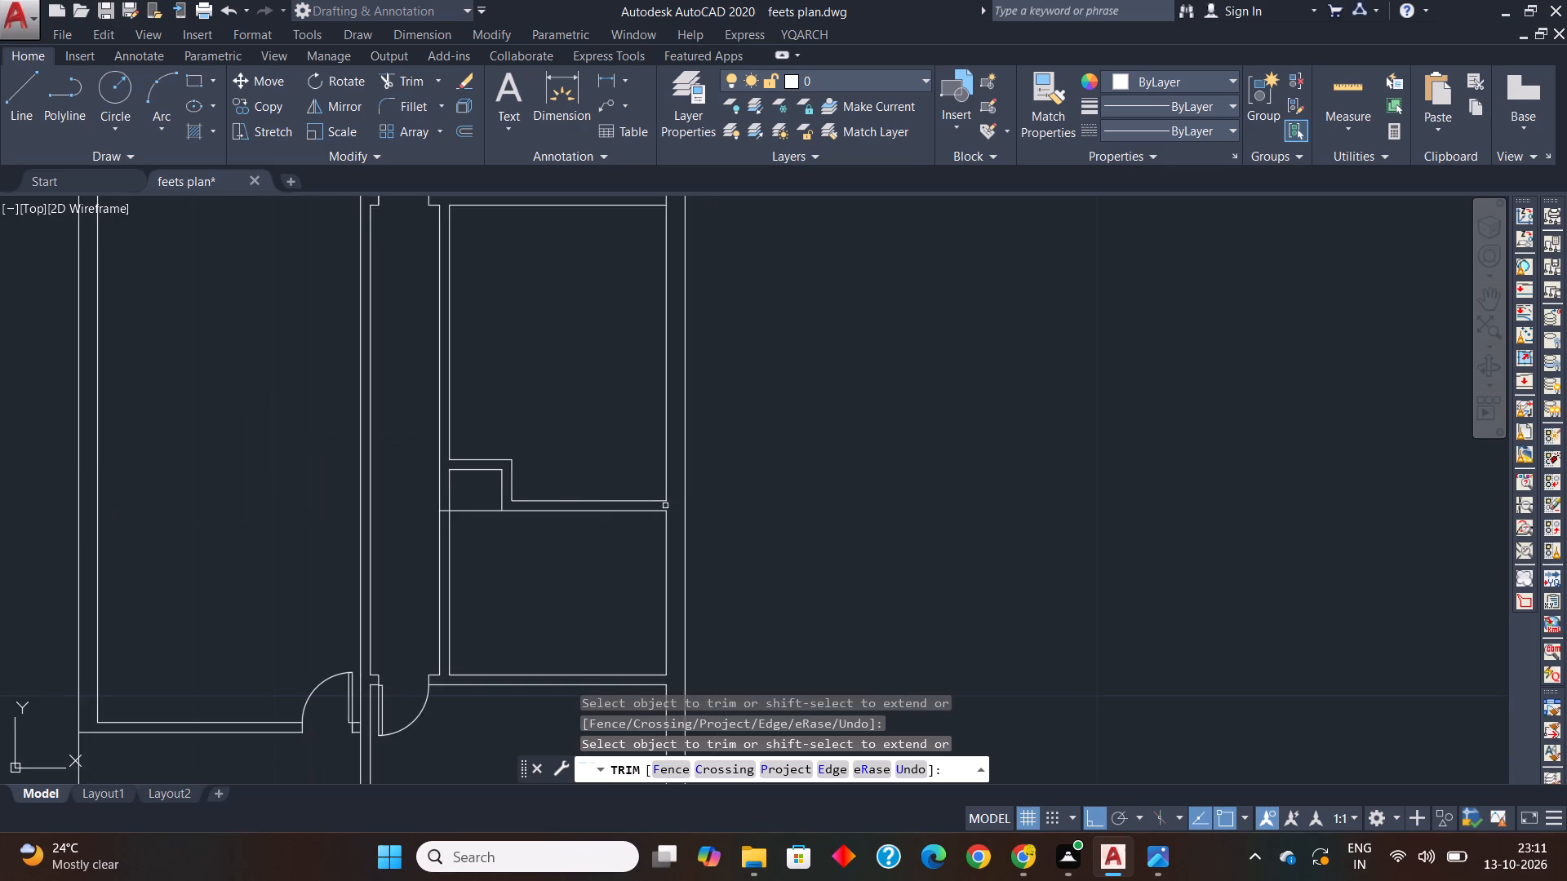
Trim the two inner lines that overrun the wall thickness at the upper bath's lower-left corner.
scroll(461, 505, "up", 4)
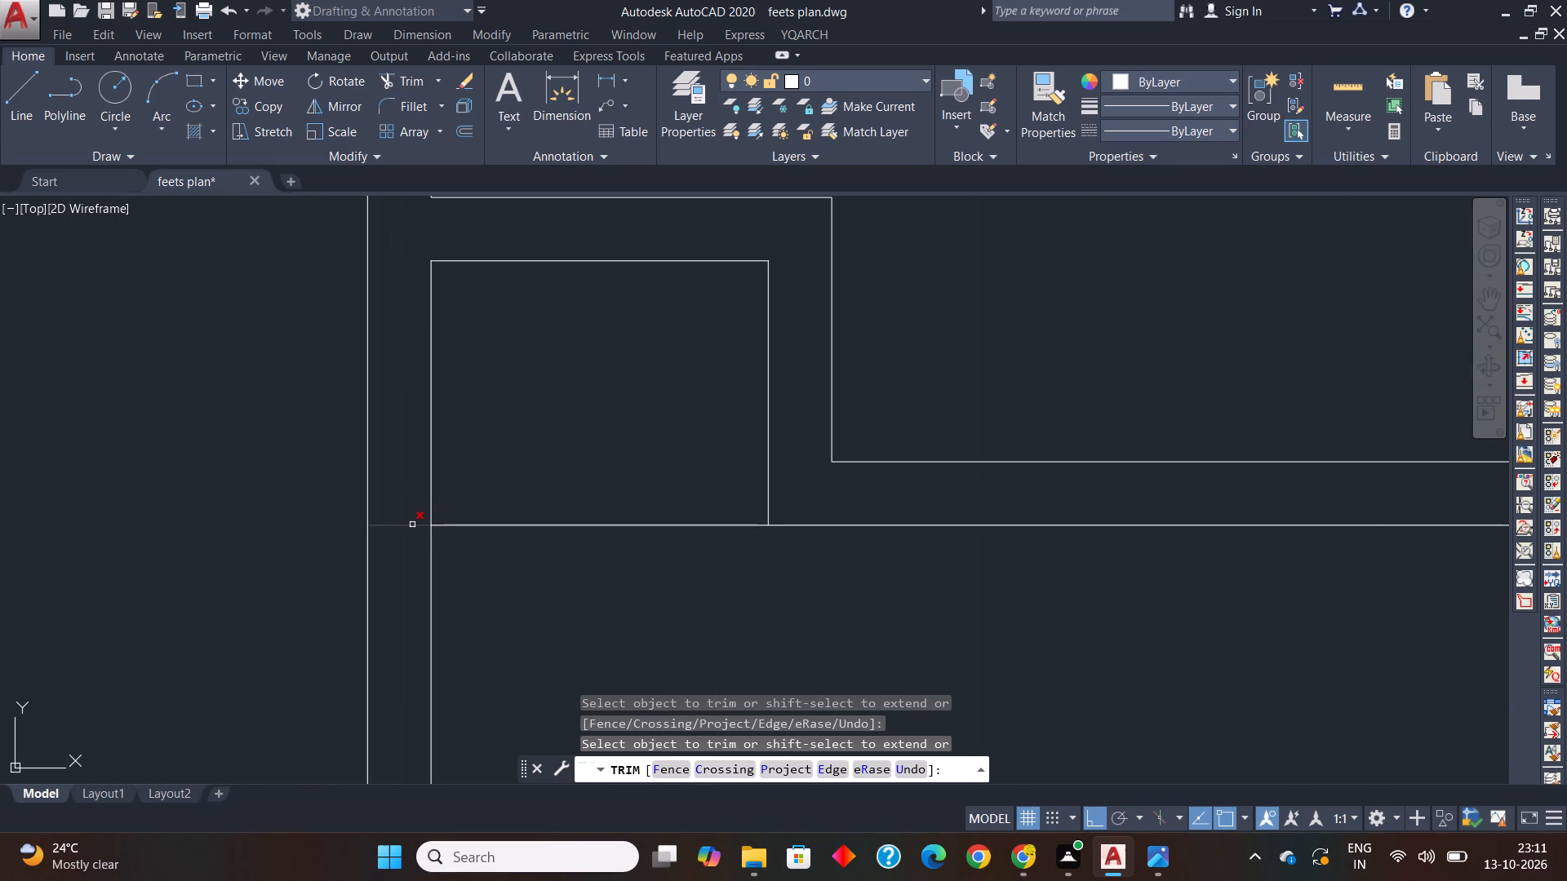
scroll(549, 591, "down", 2)
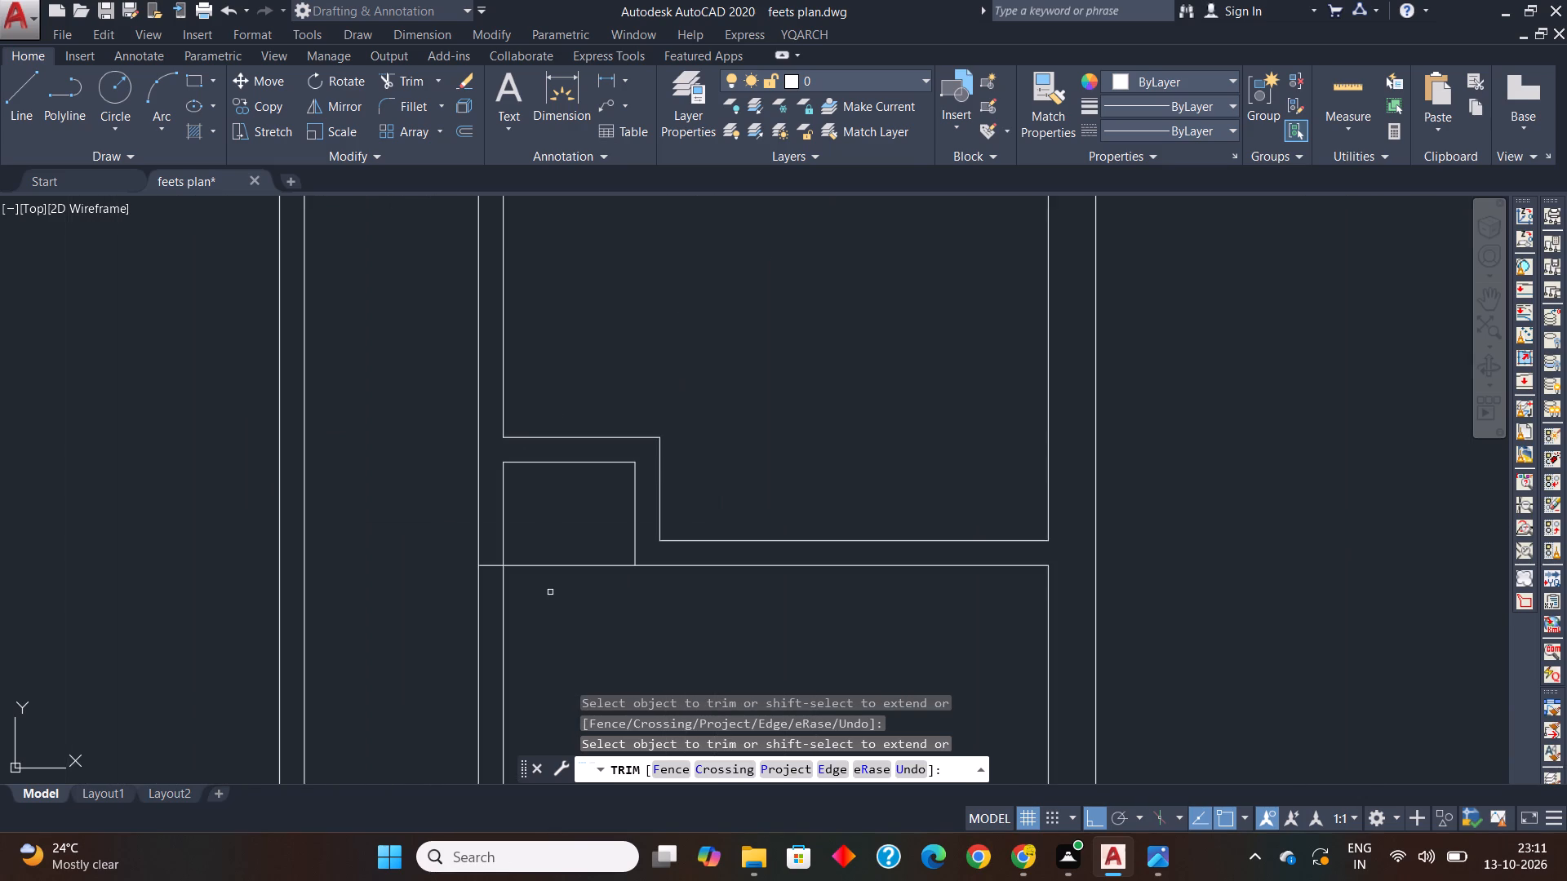
scroll(566, 544, "down", 2)
middle_click_drag(582, 487, 653, 726)
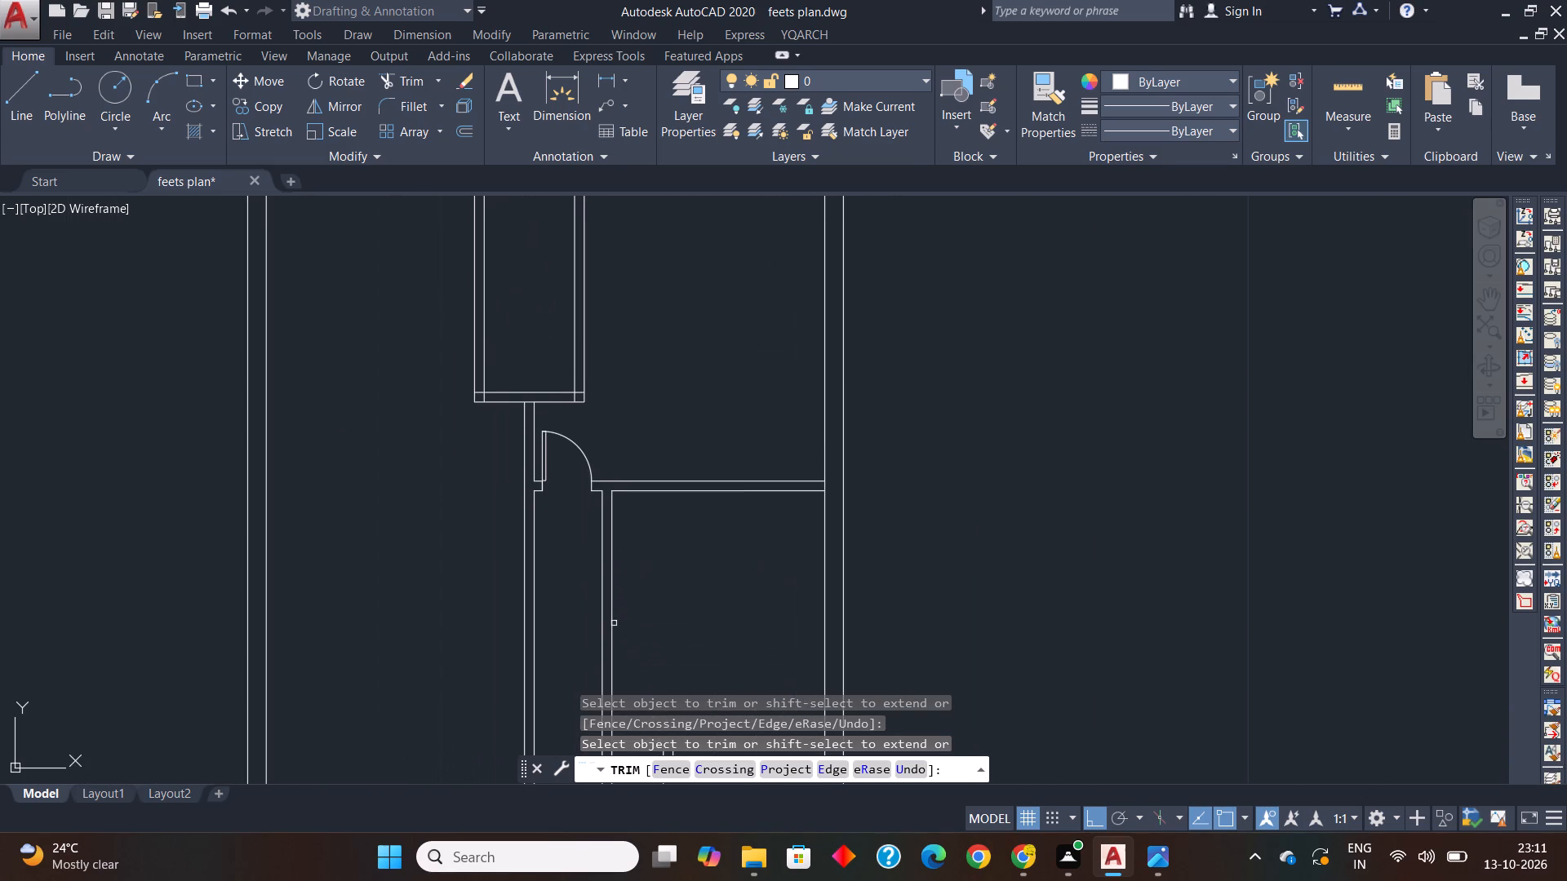
scroll(482, 385, "up", 3)
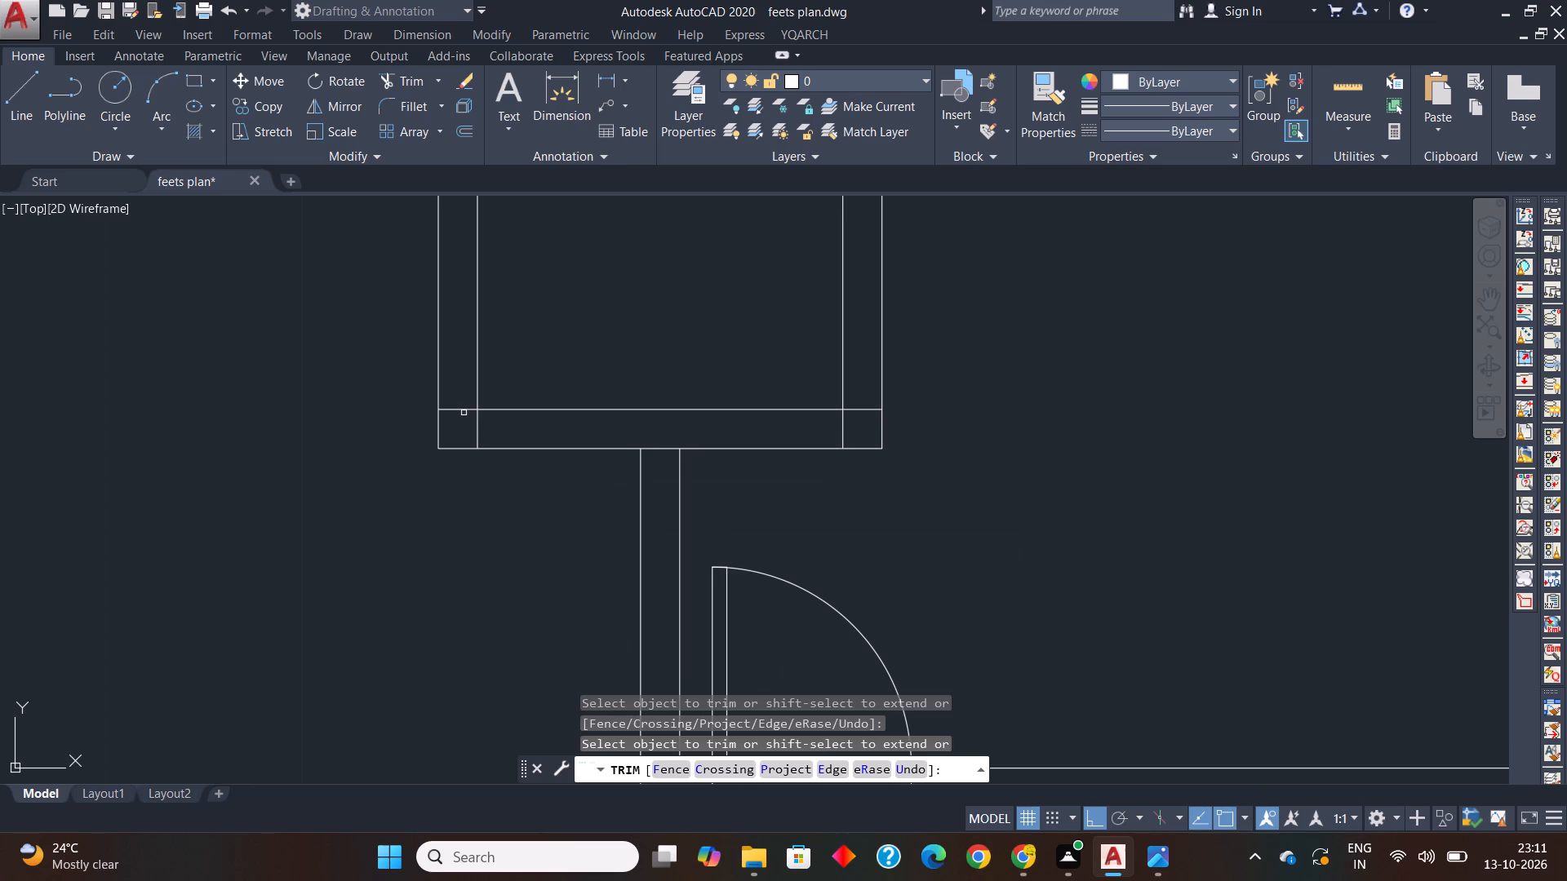
left_click(463, 409)
left_click(477, 430)
Trim the two inner lines that overrun the wall thickness at the upper bath's lower-right corner.
left_click(844, 429)
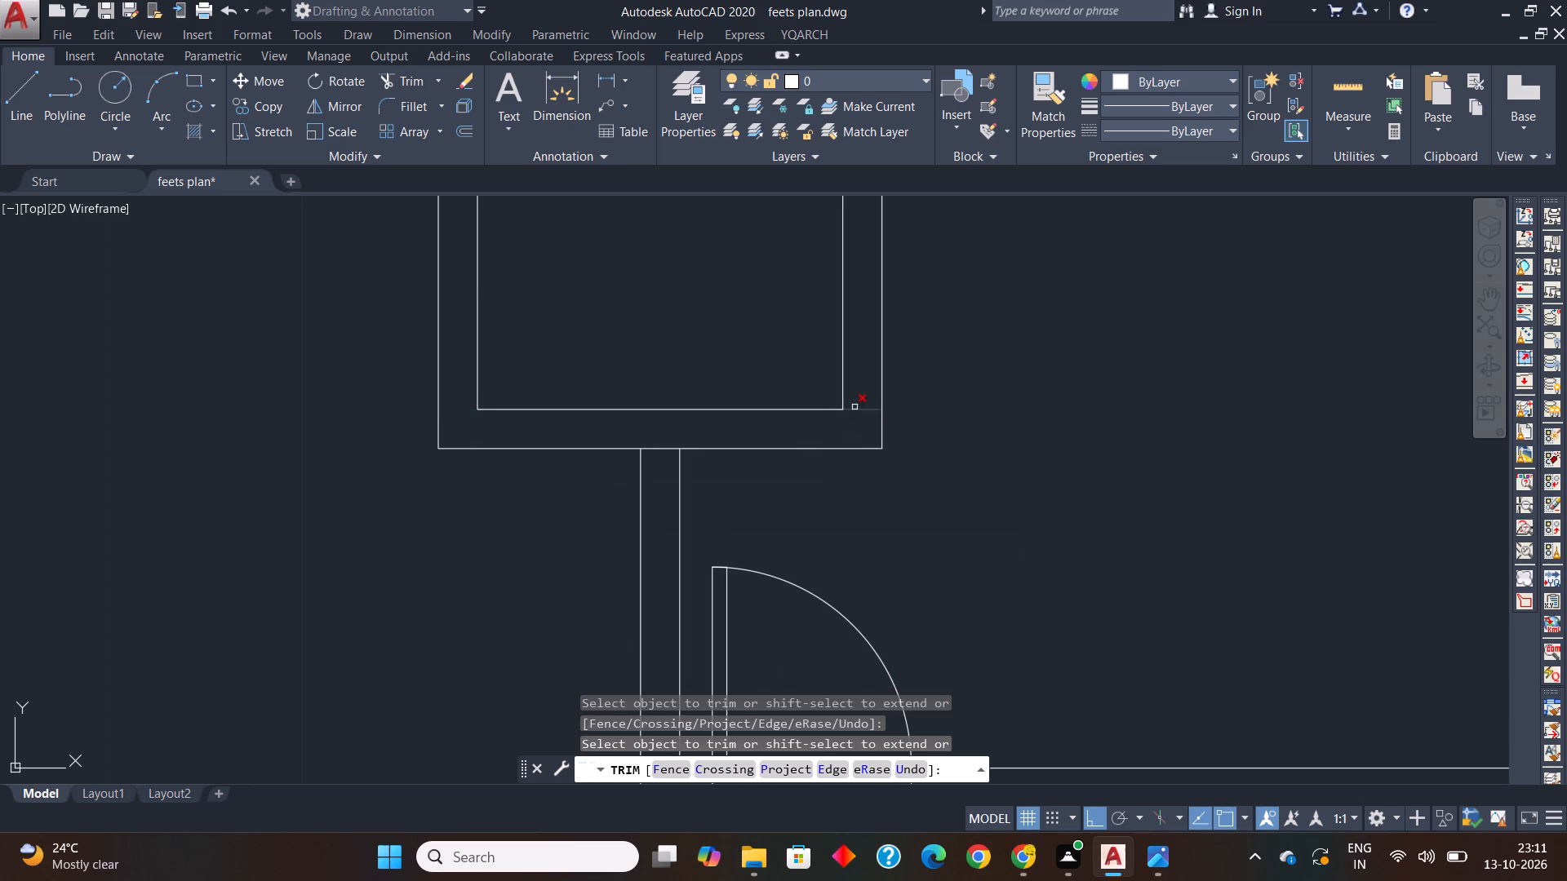
left_click(855, 407)
Trim the outer walls' inner lines where they overrun the wall thickness at the house's top-right corner.
scroll(773, 462, "down", 4)
middle_click_drag(750, 411, 648, 496)
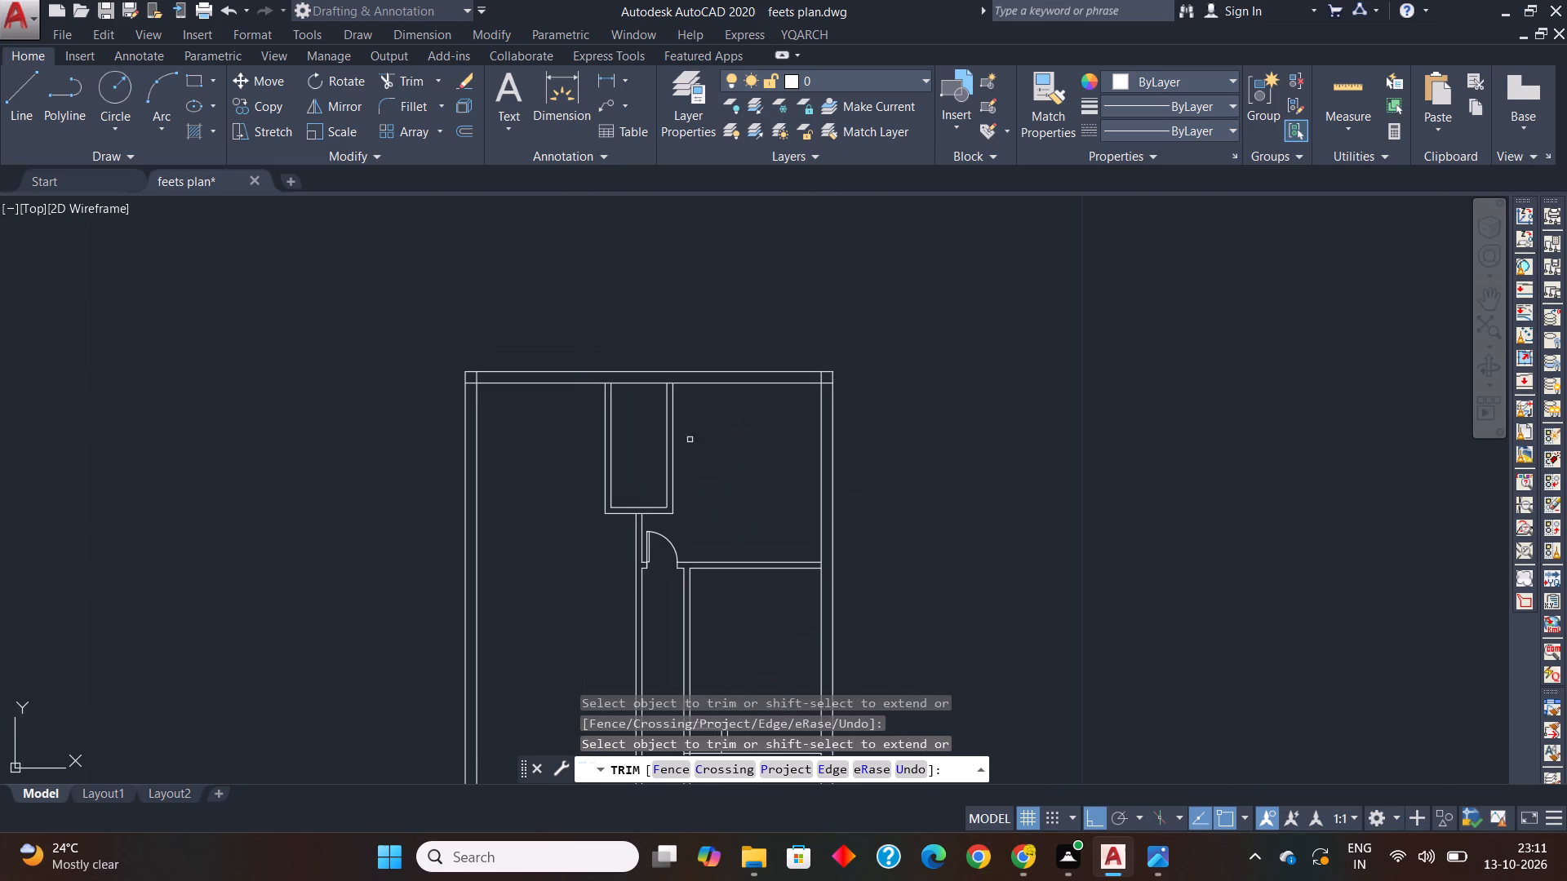
scroll(689, 384, "up", 2)
scroll(1033, 370, "up", 2)
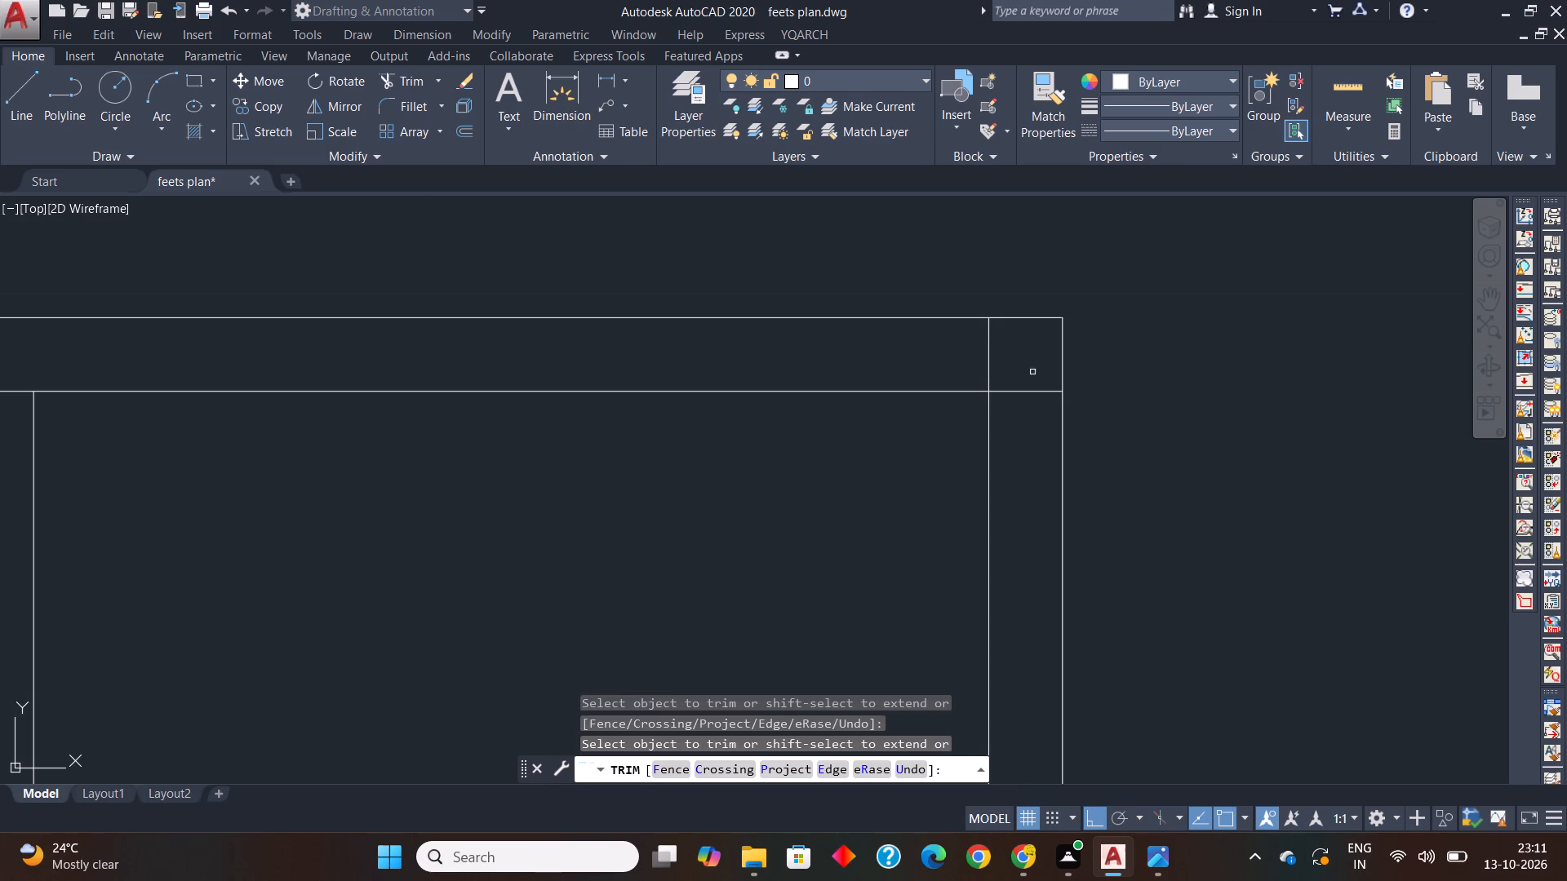
left_click(1020, 356)
left_click(959, 358)
left_click(1028, 419)
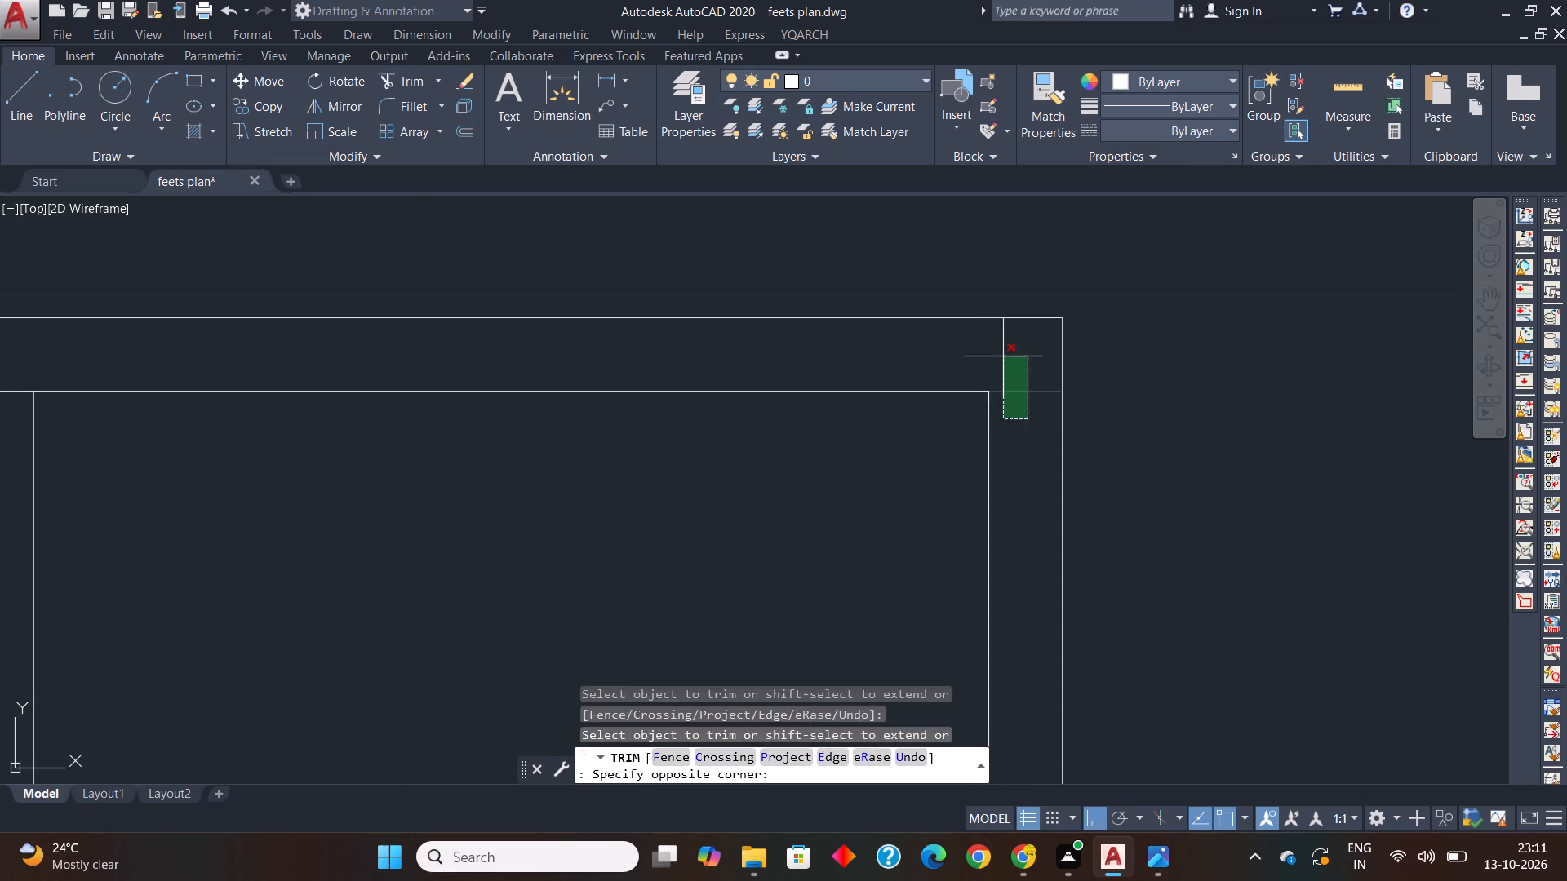
left_click(1001, 352)
Trim the outer walls' inner lines where they overrun the wall thickness at the house's top-left corner.
scroll(1046, 402, "down", 3)
scroll(475, 403, "up", 3)
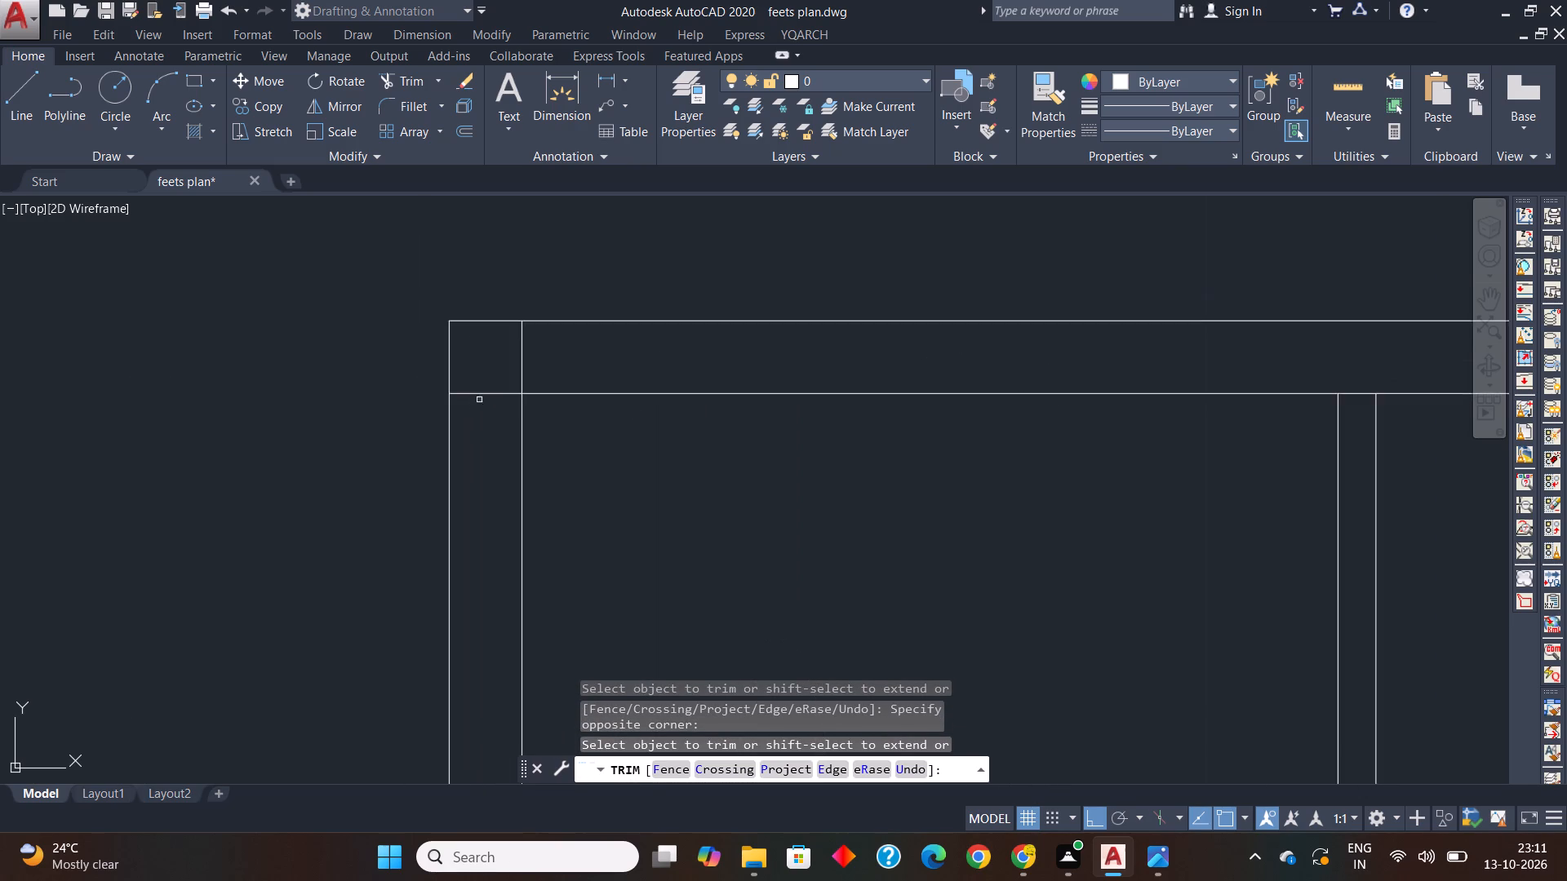
scroll(479, 399, "up", 1)
left_click(489, 362)
left_click(472, 429)
left_click(566, 348)
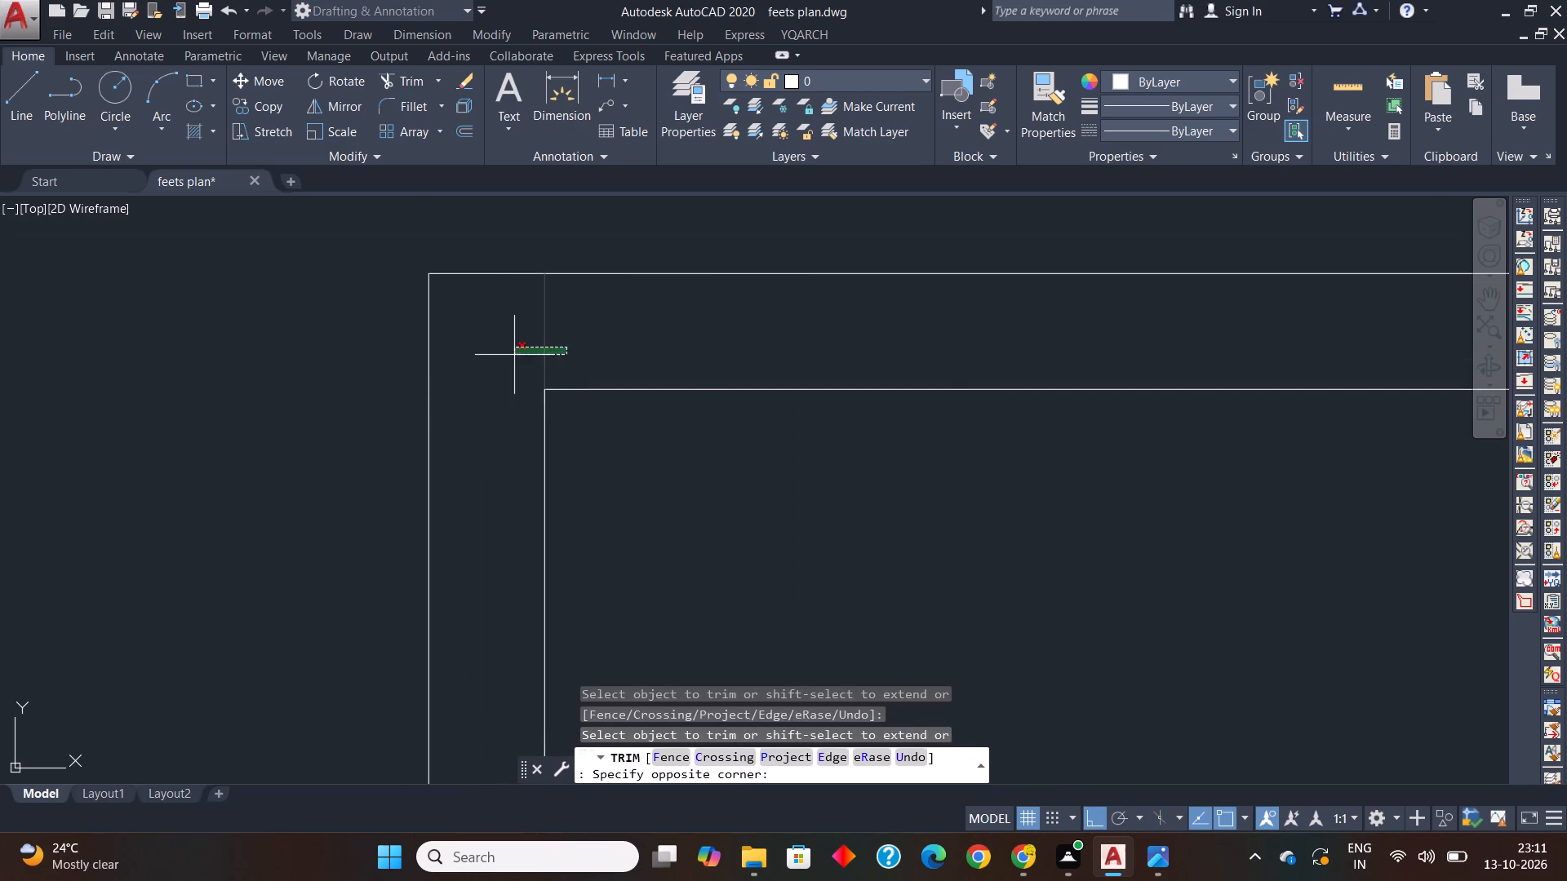
left_click(513, 356)
Trim the top outer wall's inner line across the thickness of both side walls of the upper bath.
scroll(531, 337, "down", 2)
scroll(767, 446, "down", 1)
middle_click_drag(767, 446, 646, 396)
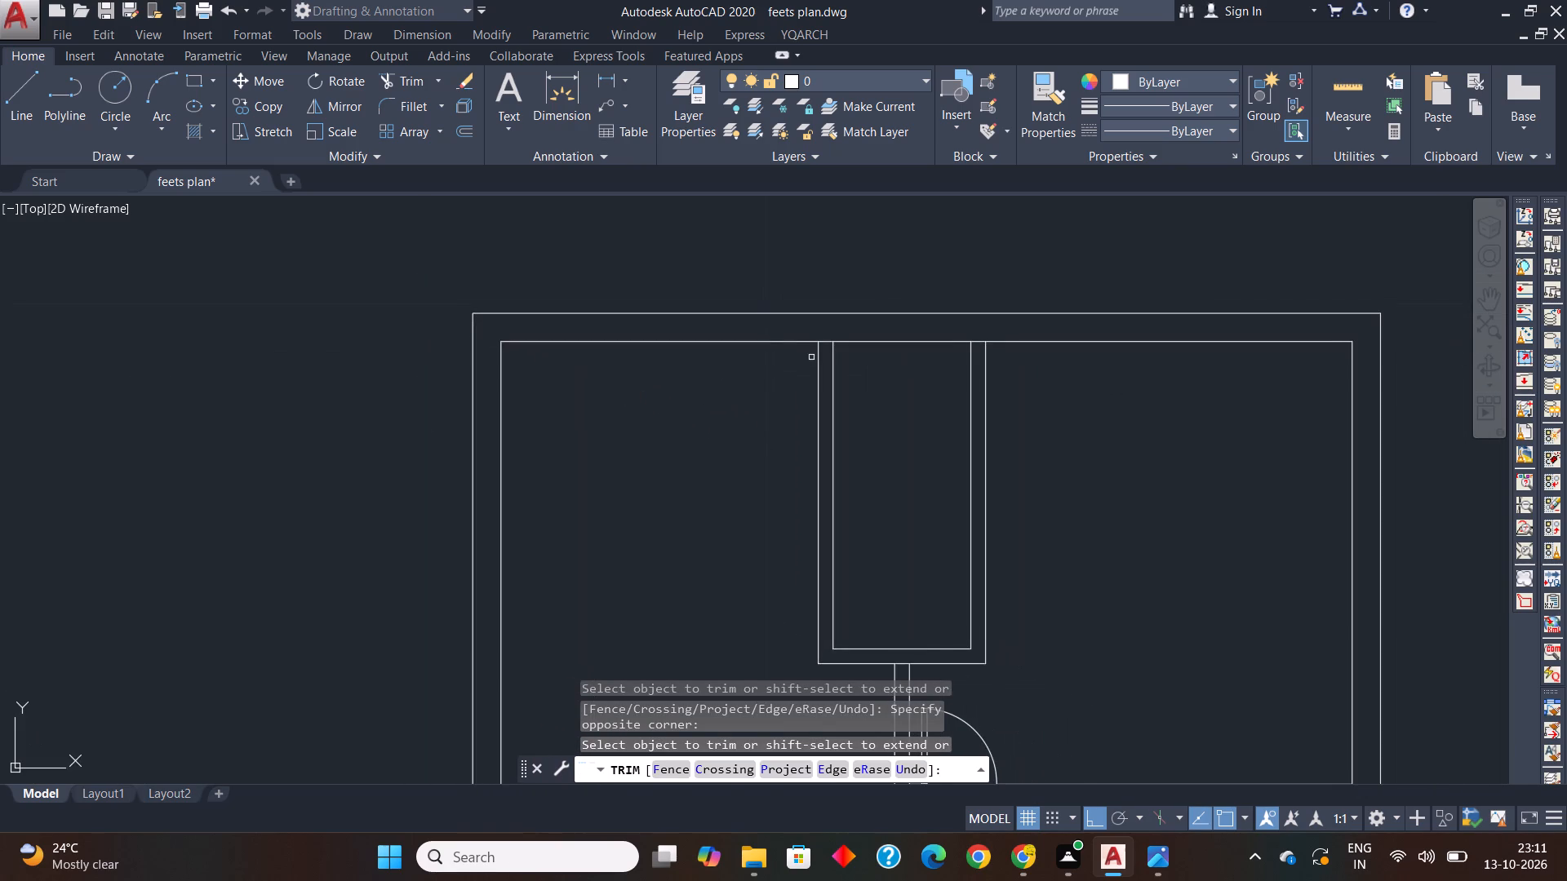
scroll(812, 356, "up", 3)
left_click(845, 343)
left_click(828, 284)
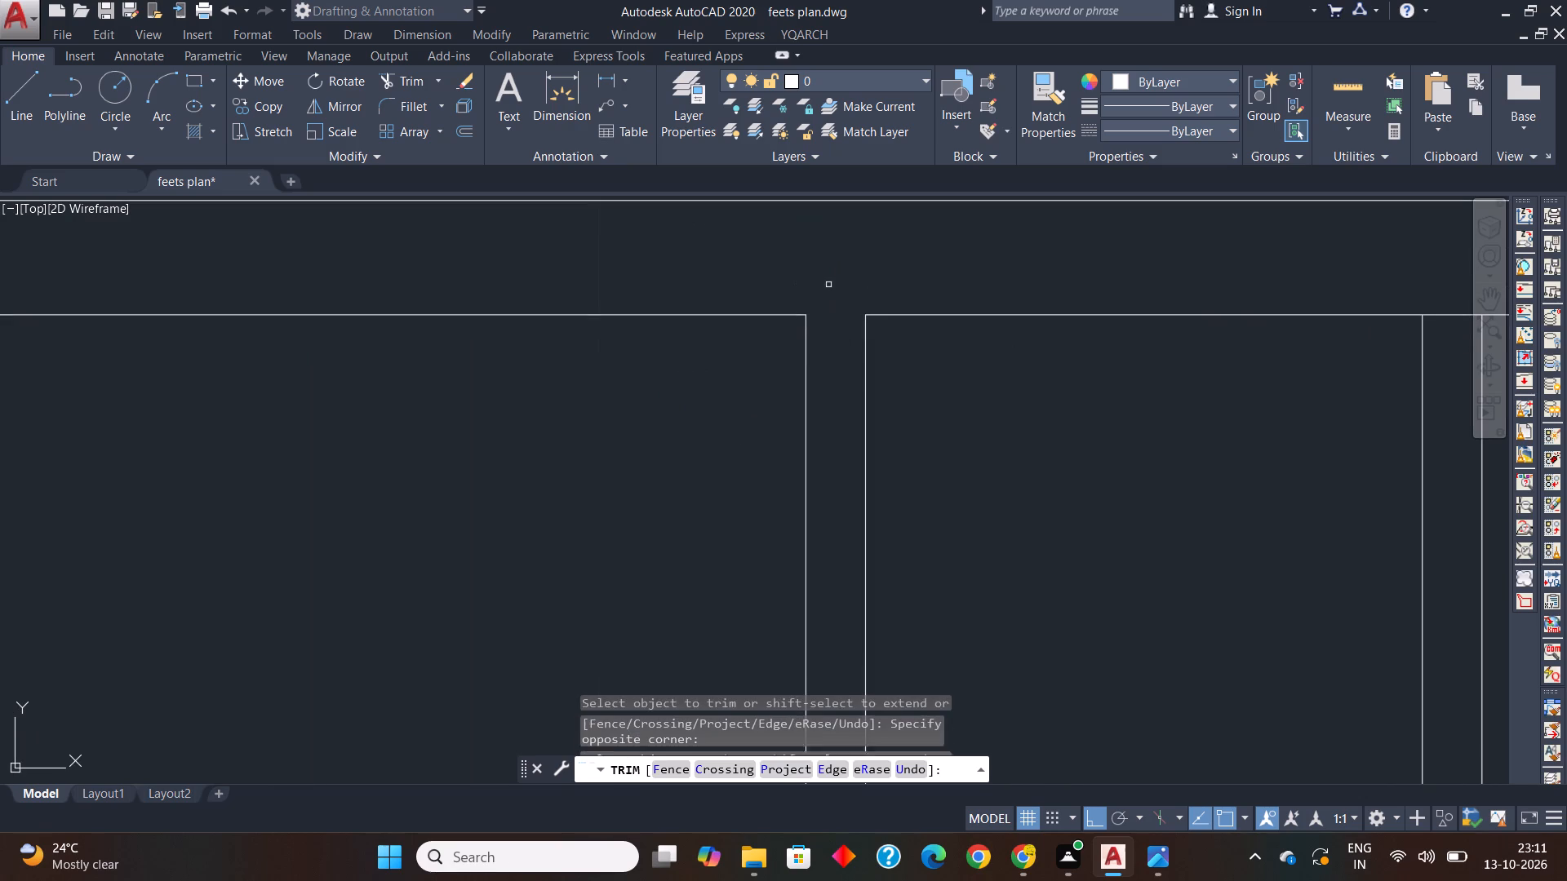
scroll(824, 374, "down", 1)
middle_click_drag(943, 396, 747, 423)
scroll(1017, 392, "up", 1)
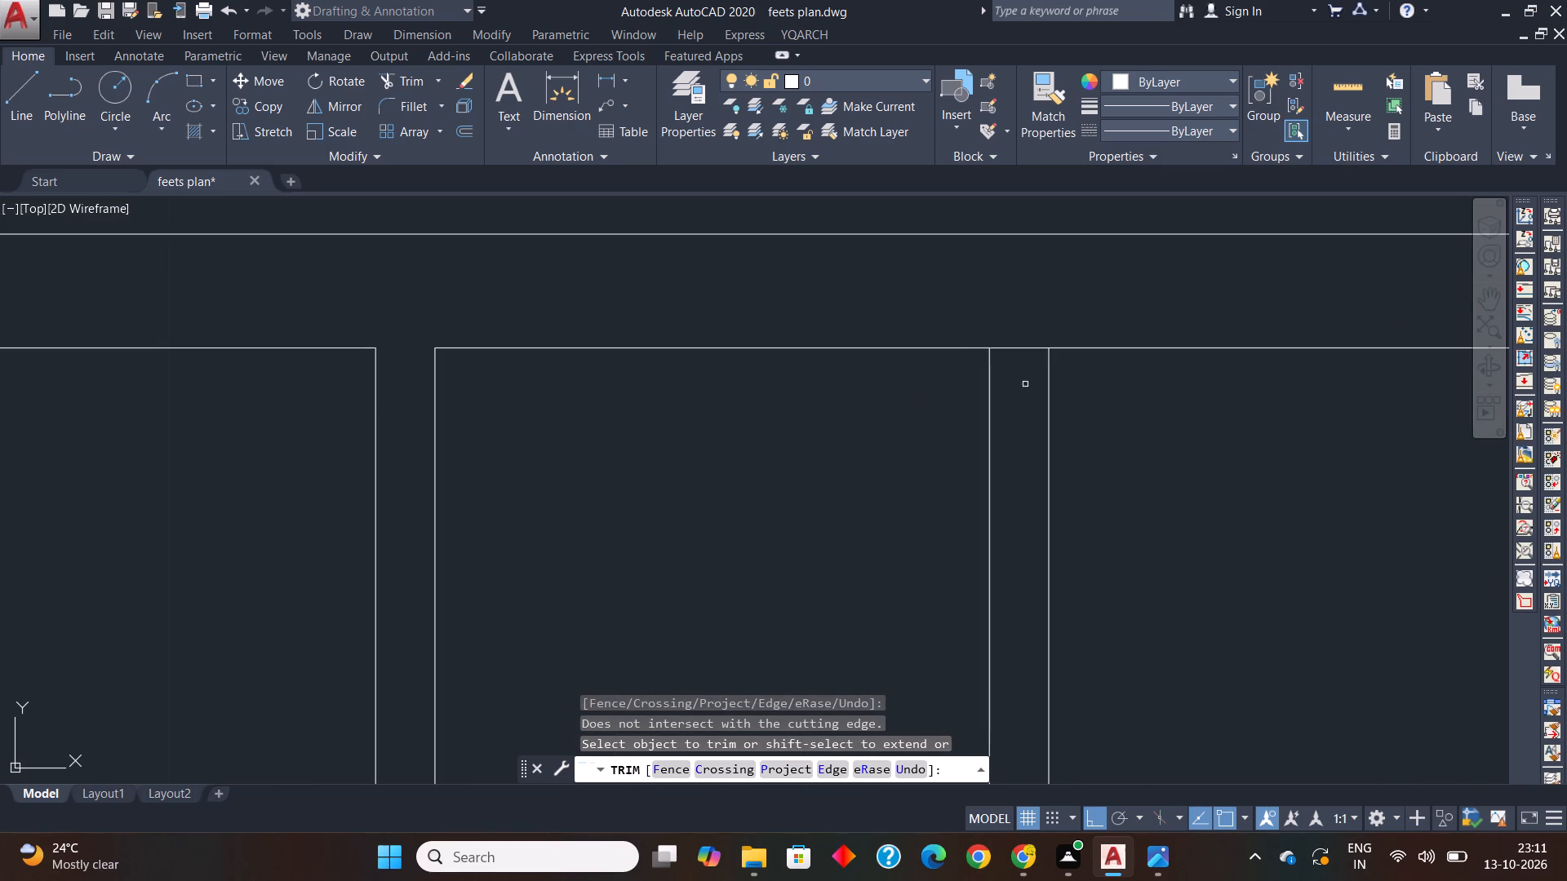
left_click(1027, 381)
left_click(1010, 318)
Trim the upper bath's bottom outer line across the thickness of the hallway wall below it, and finish trimming.
scroll(808, 374, "down", 4)
middle_click_drag(819, 442, 722, 330)
scroll(713, 459, "up", 2)
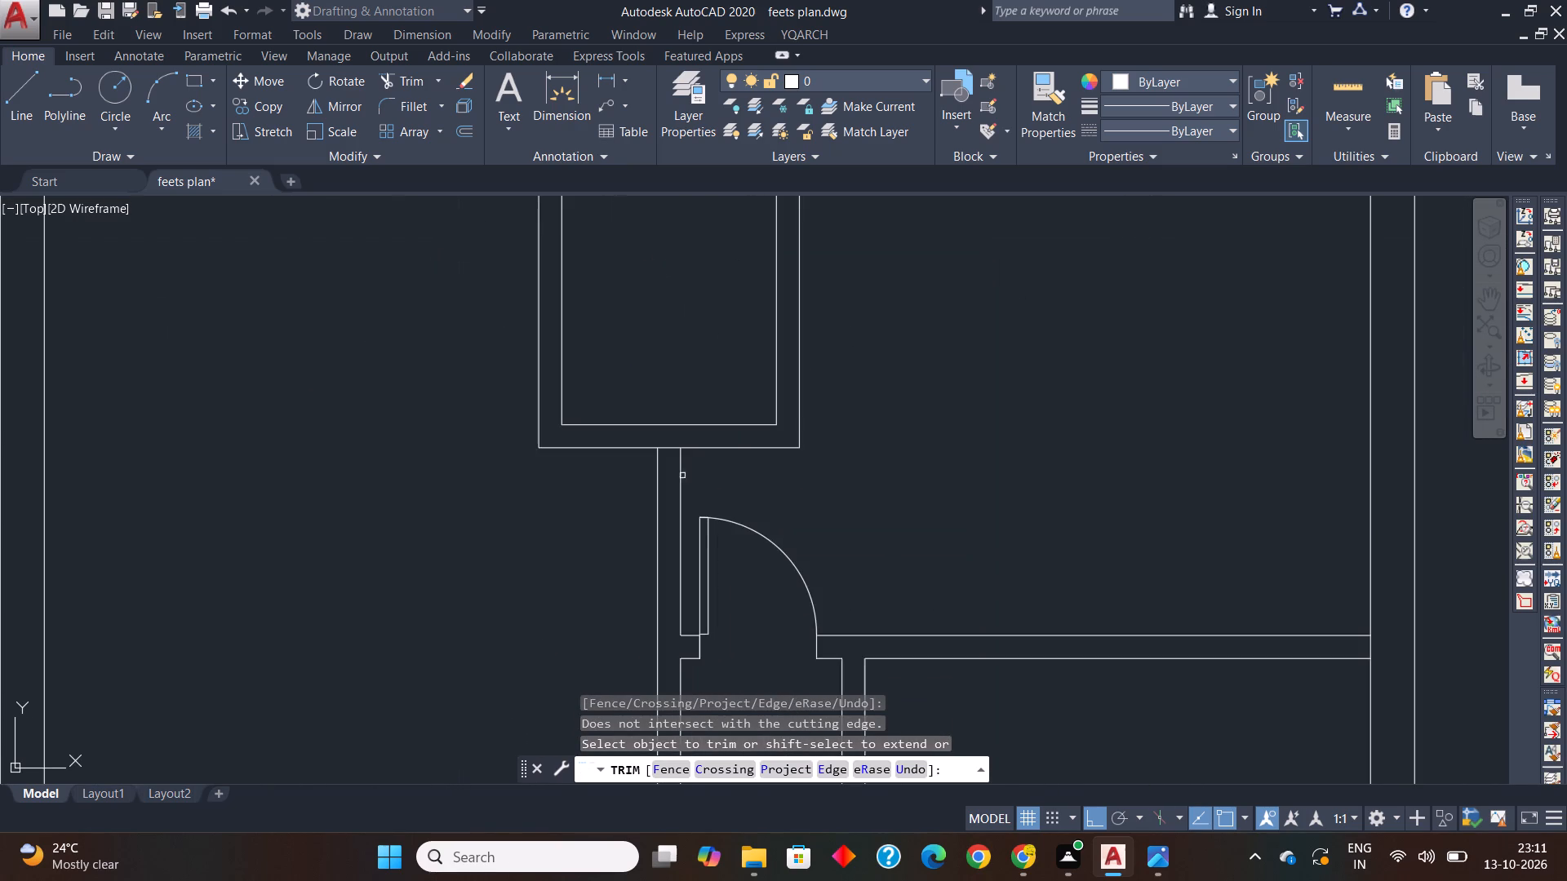
scroll(672, 462, "up", 2)
left_click(654, 425)
scroll(649, 445, "down", 2)
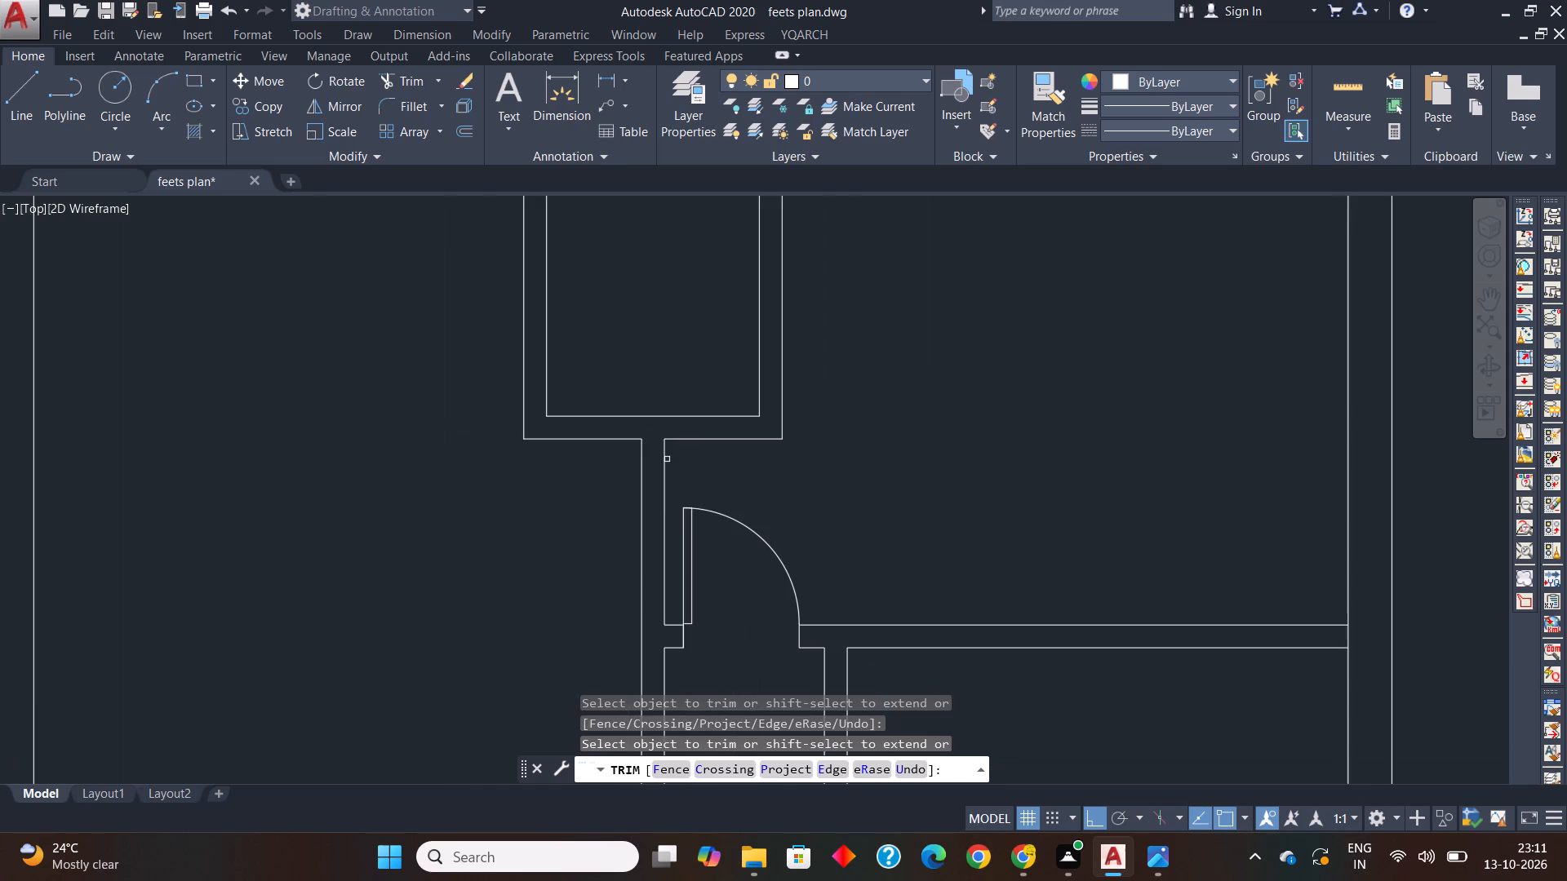
scroll(675, 492, "down", 1)
middle_click_drag(724, 554, 681, 494)
key("Escape")
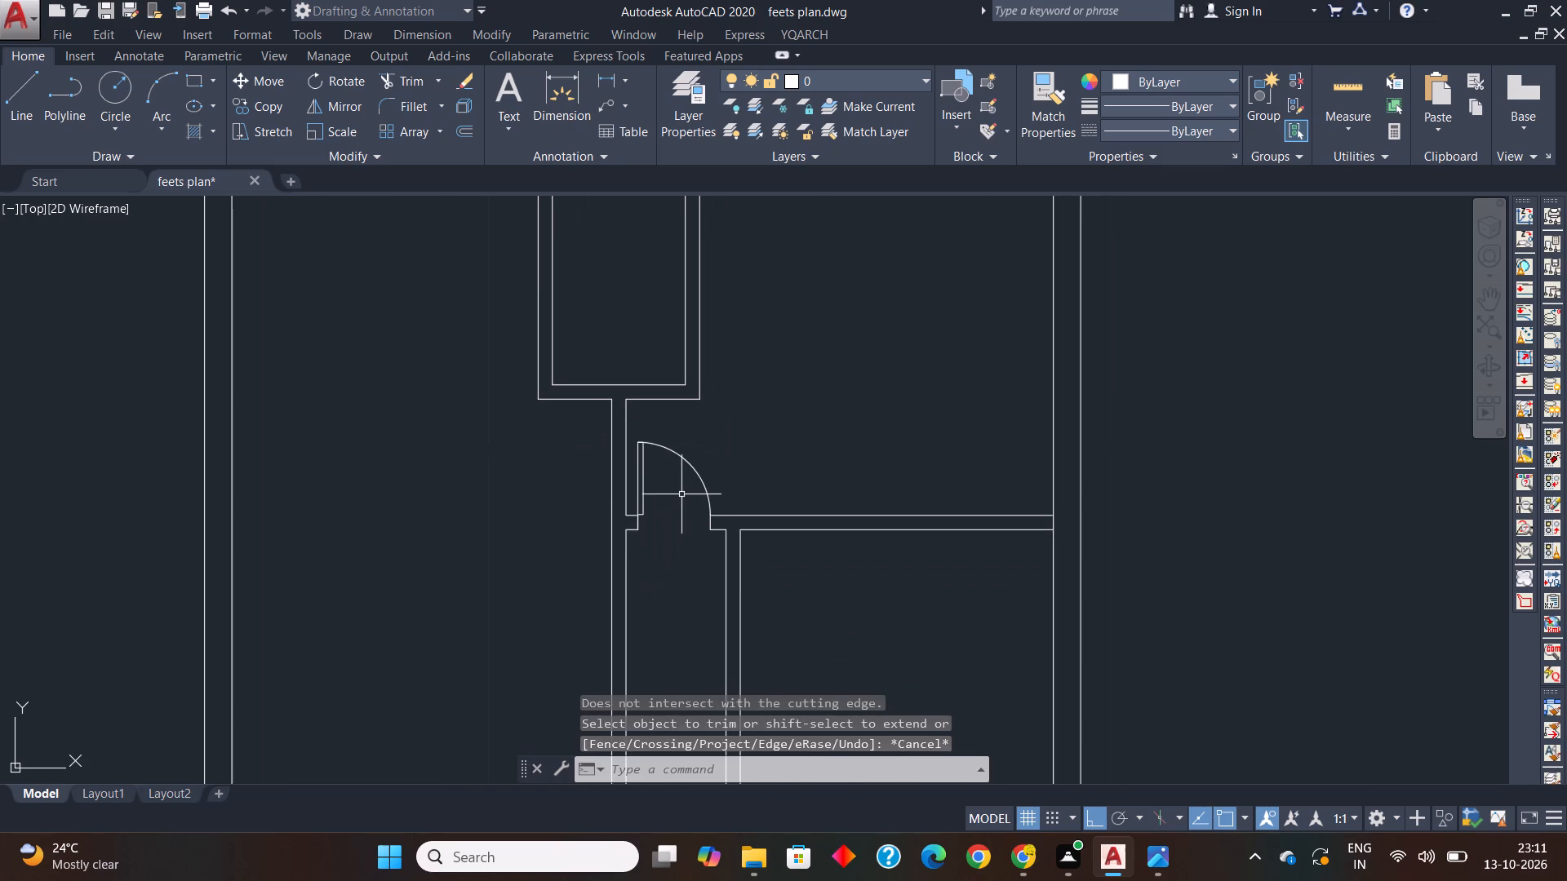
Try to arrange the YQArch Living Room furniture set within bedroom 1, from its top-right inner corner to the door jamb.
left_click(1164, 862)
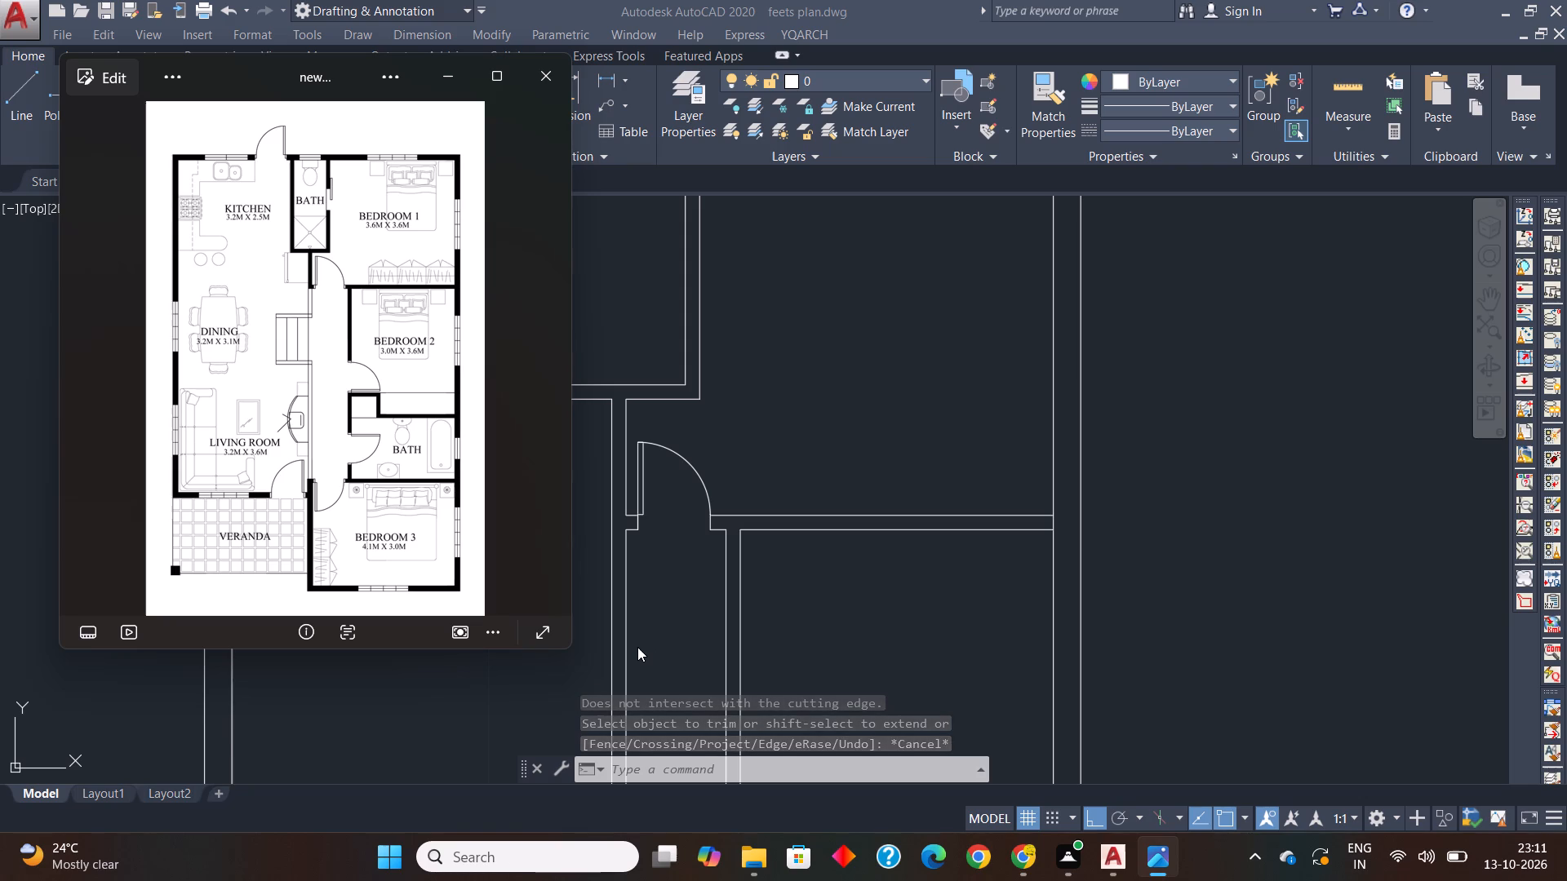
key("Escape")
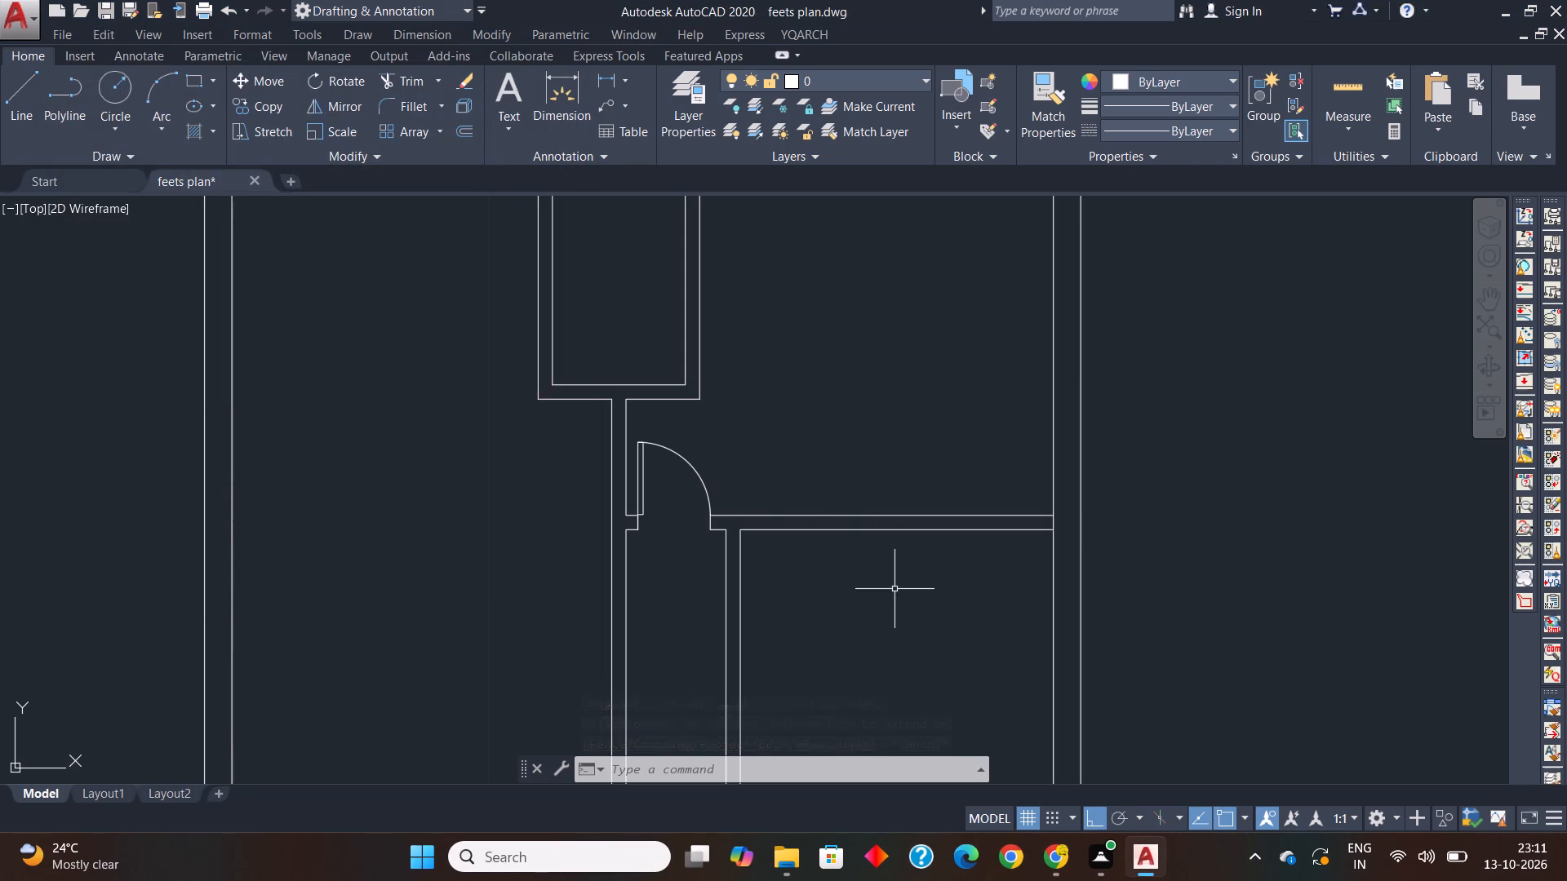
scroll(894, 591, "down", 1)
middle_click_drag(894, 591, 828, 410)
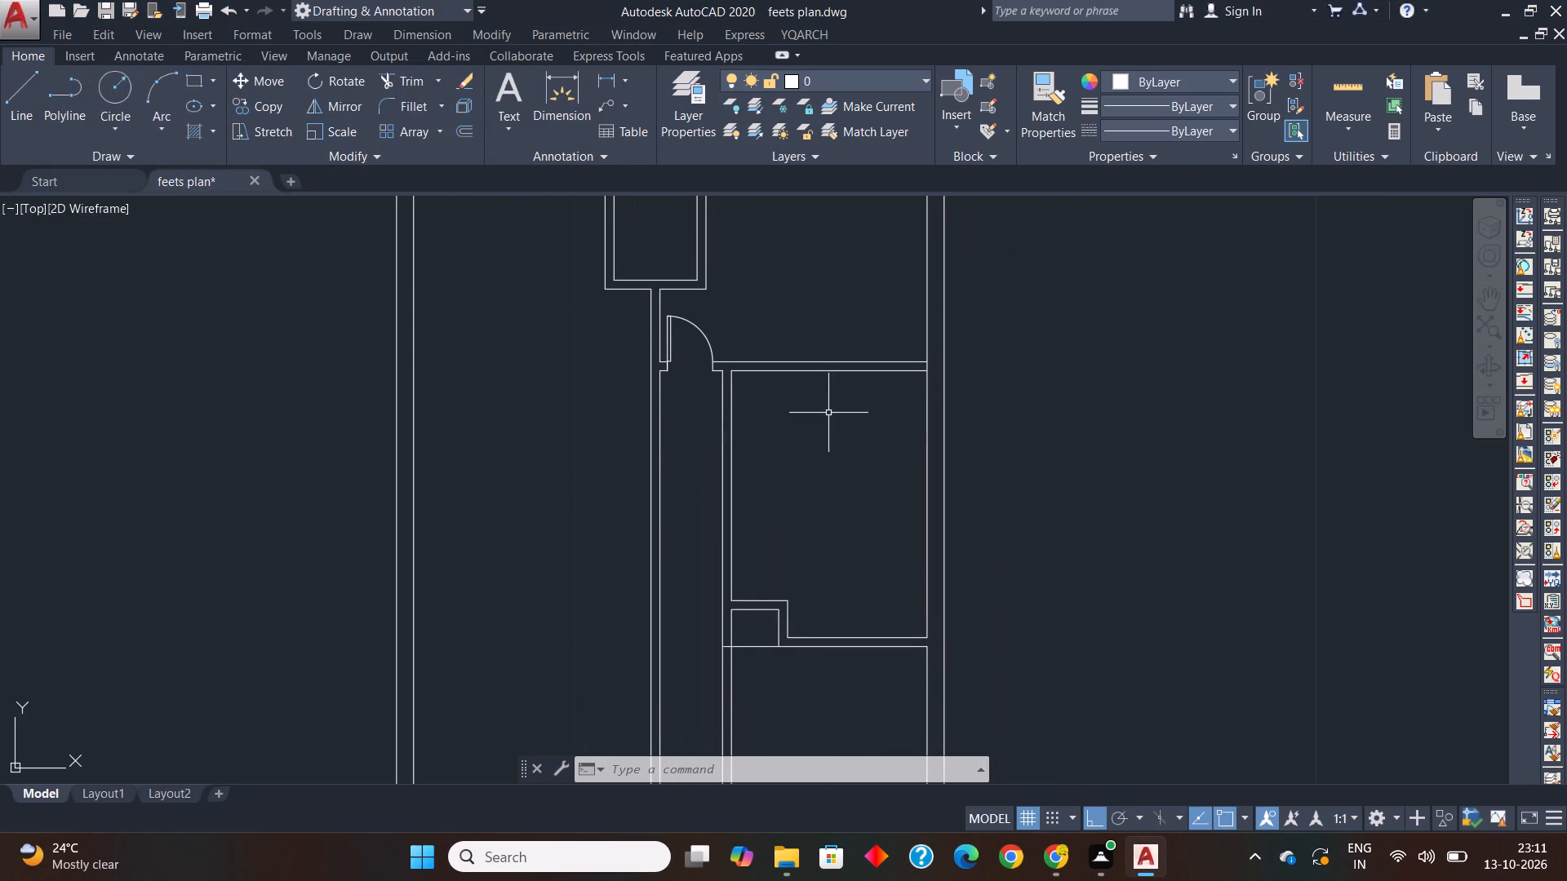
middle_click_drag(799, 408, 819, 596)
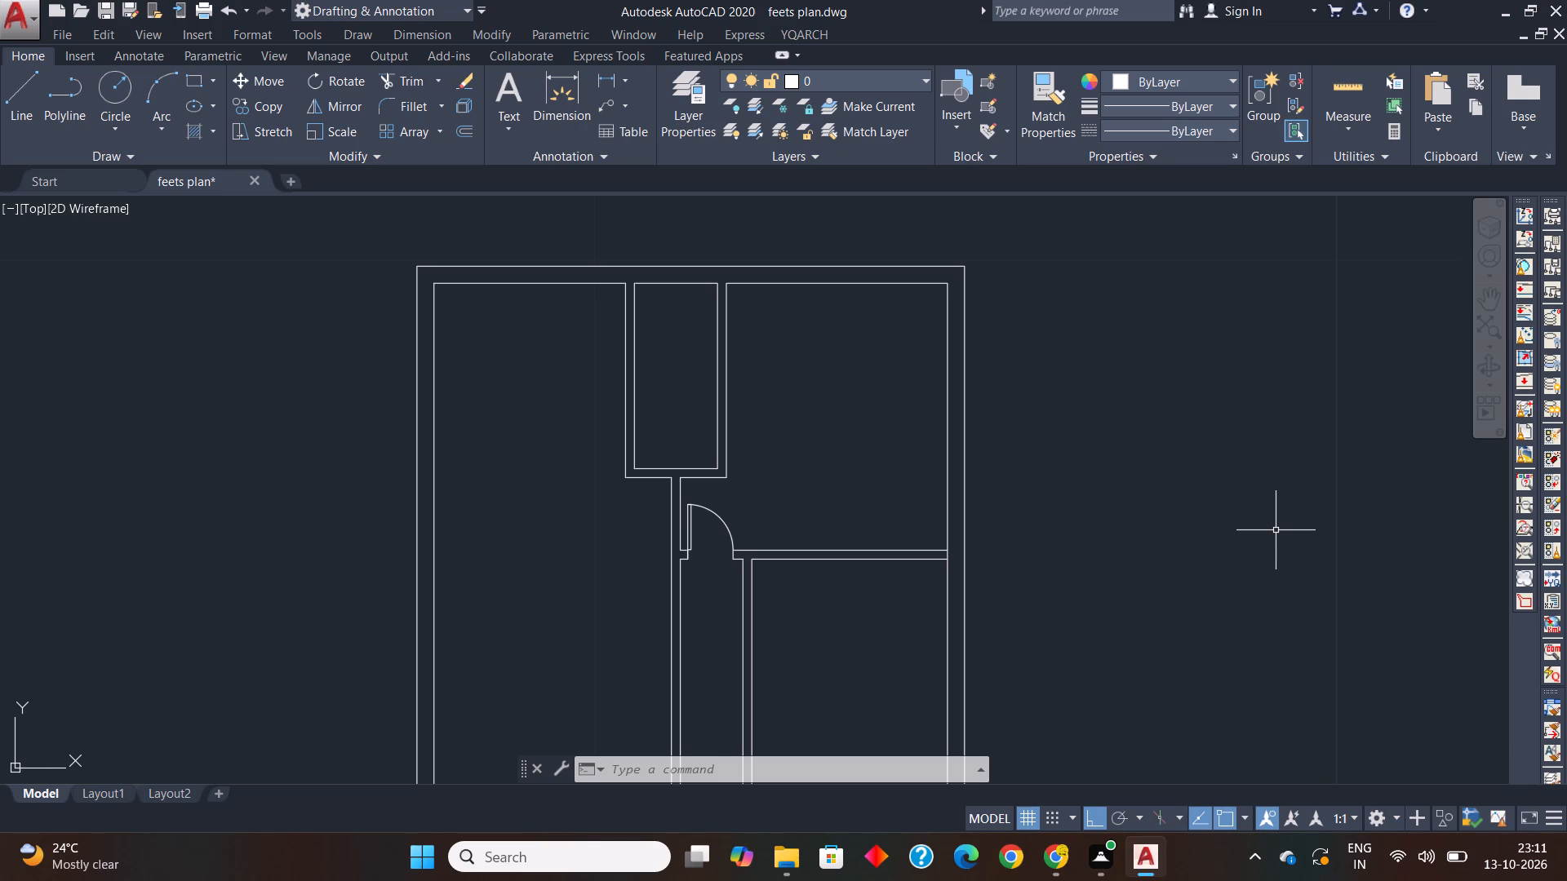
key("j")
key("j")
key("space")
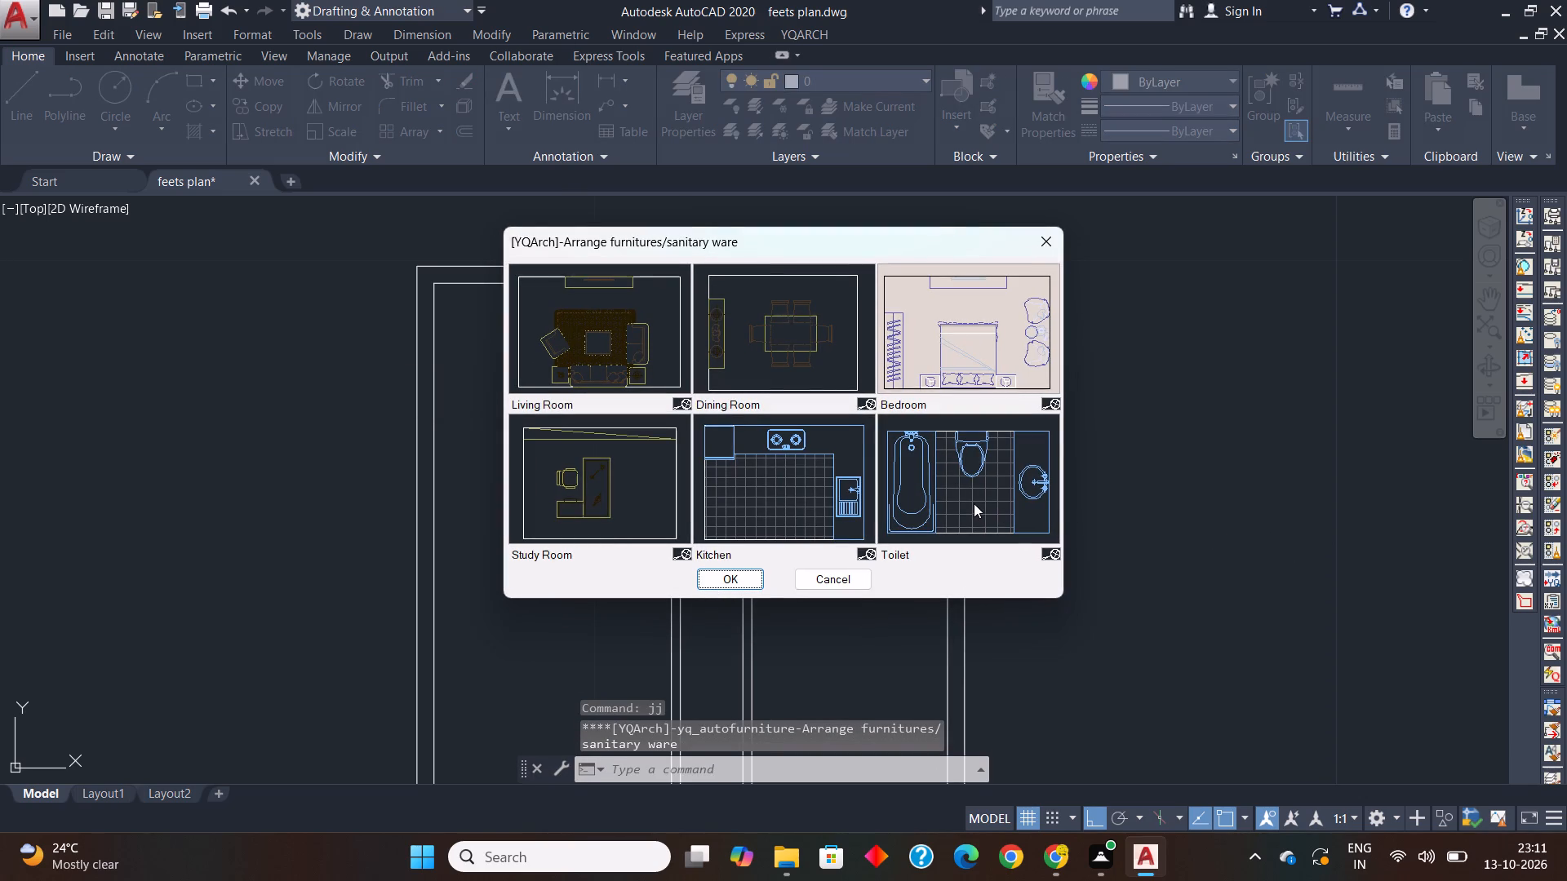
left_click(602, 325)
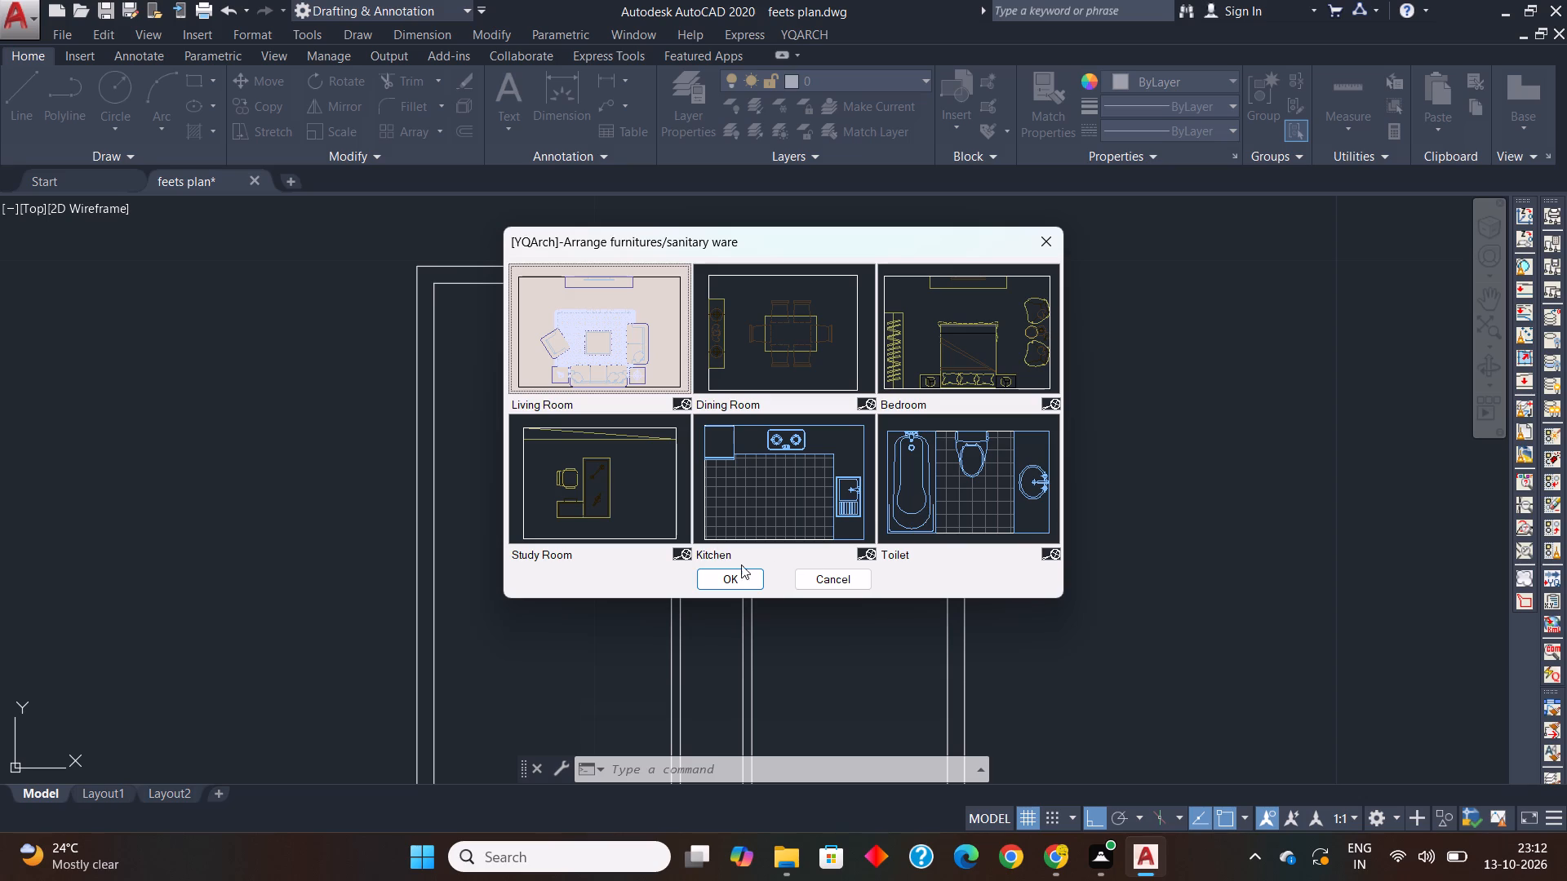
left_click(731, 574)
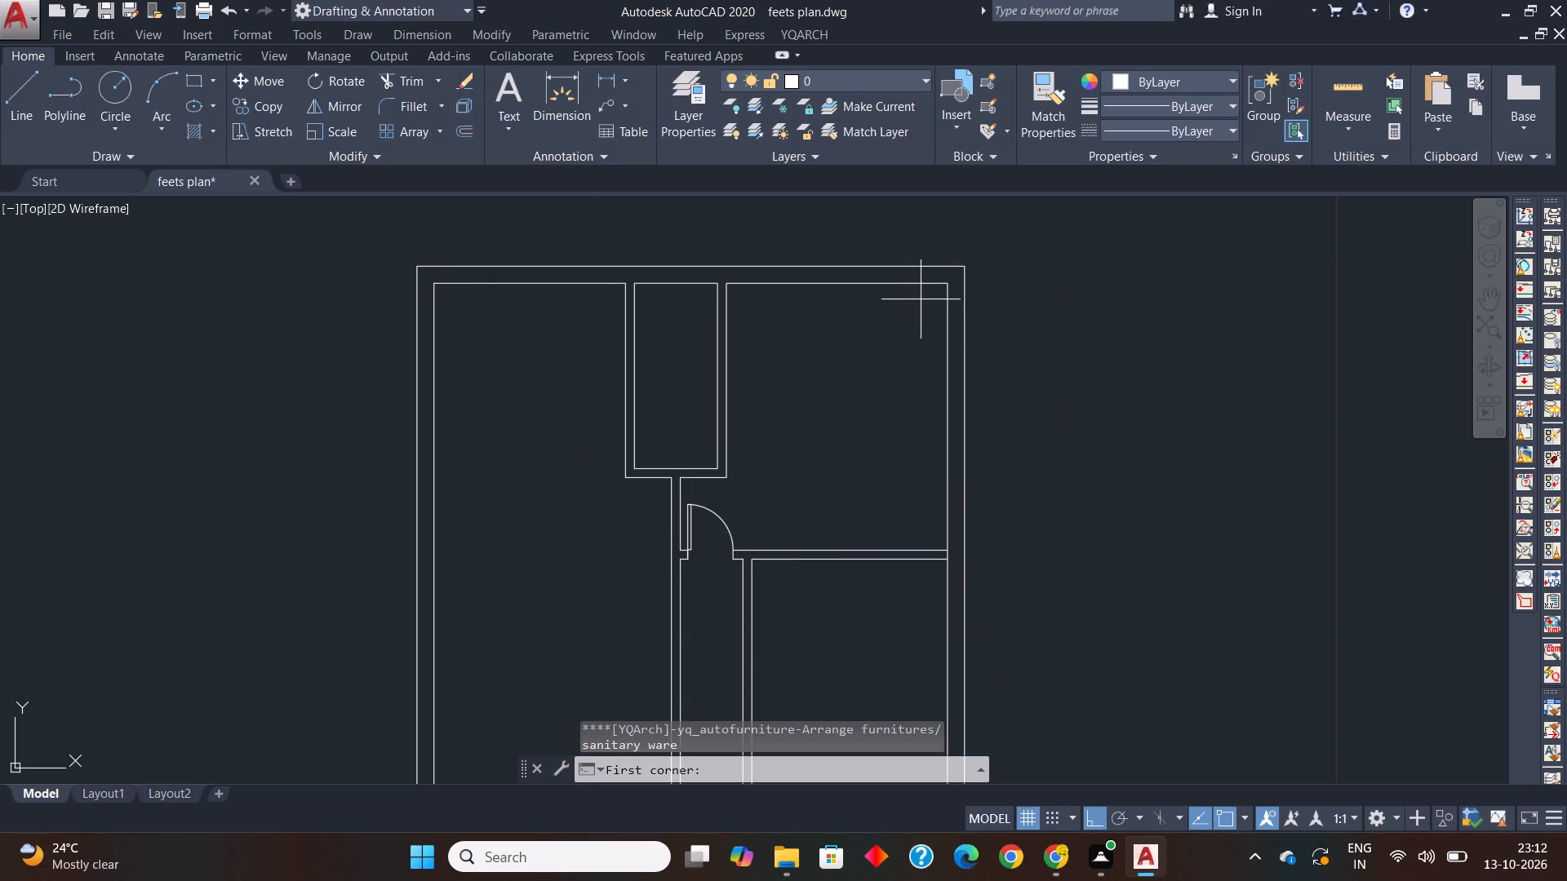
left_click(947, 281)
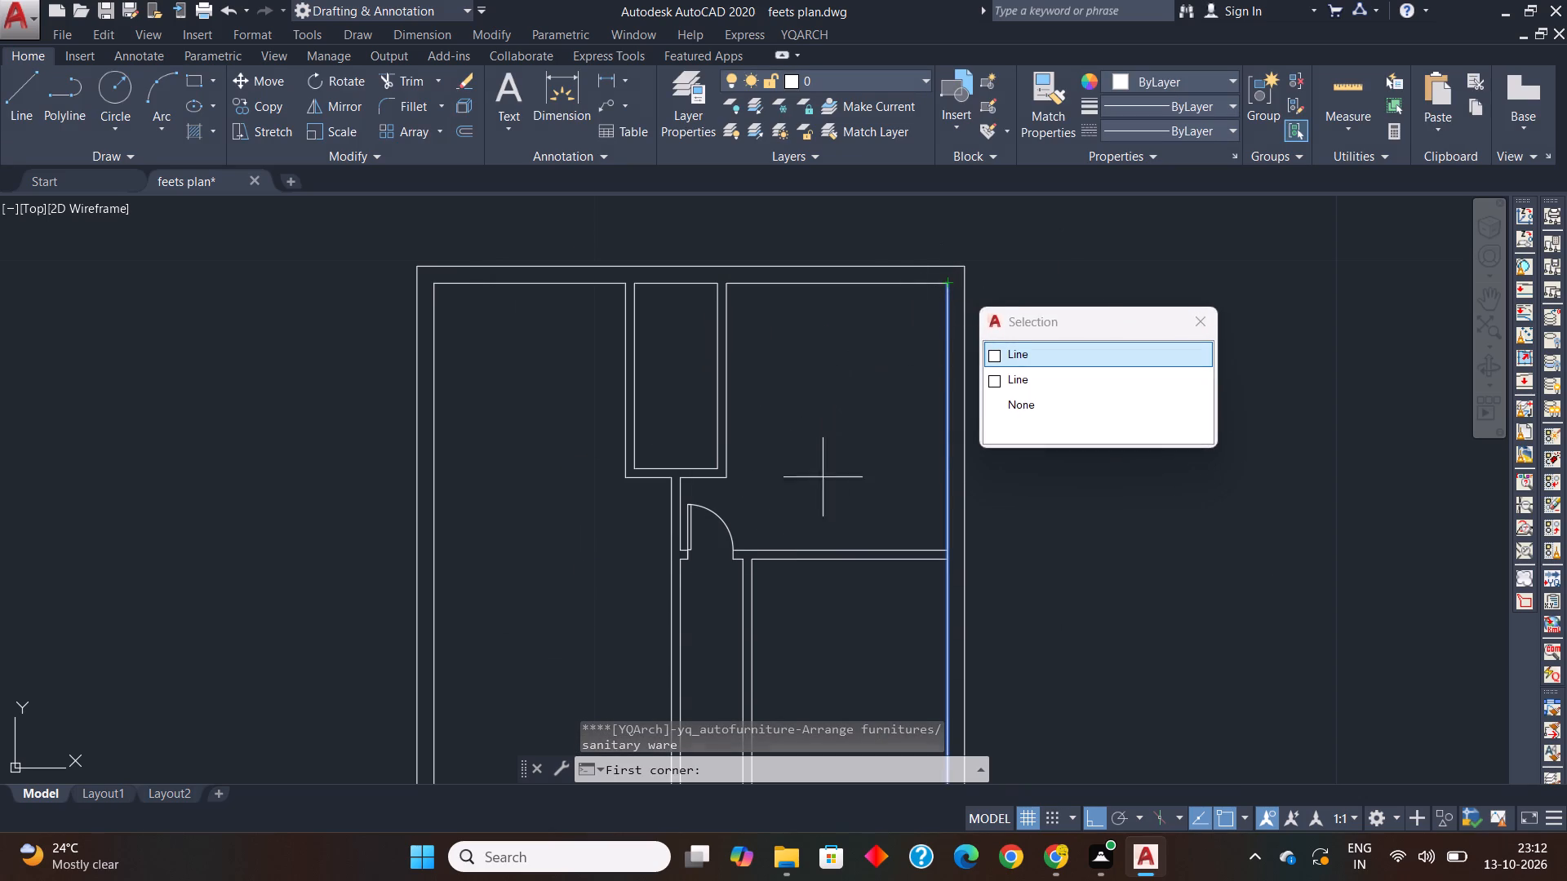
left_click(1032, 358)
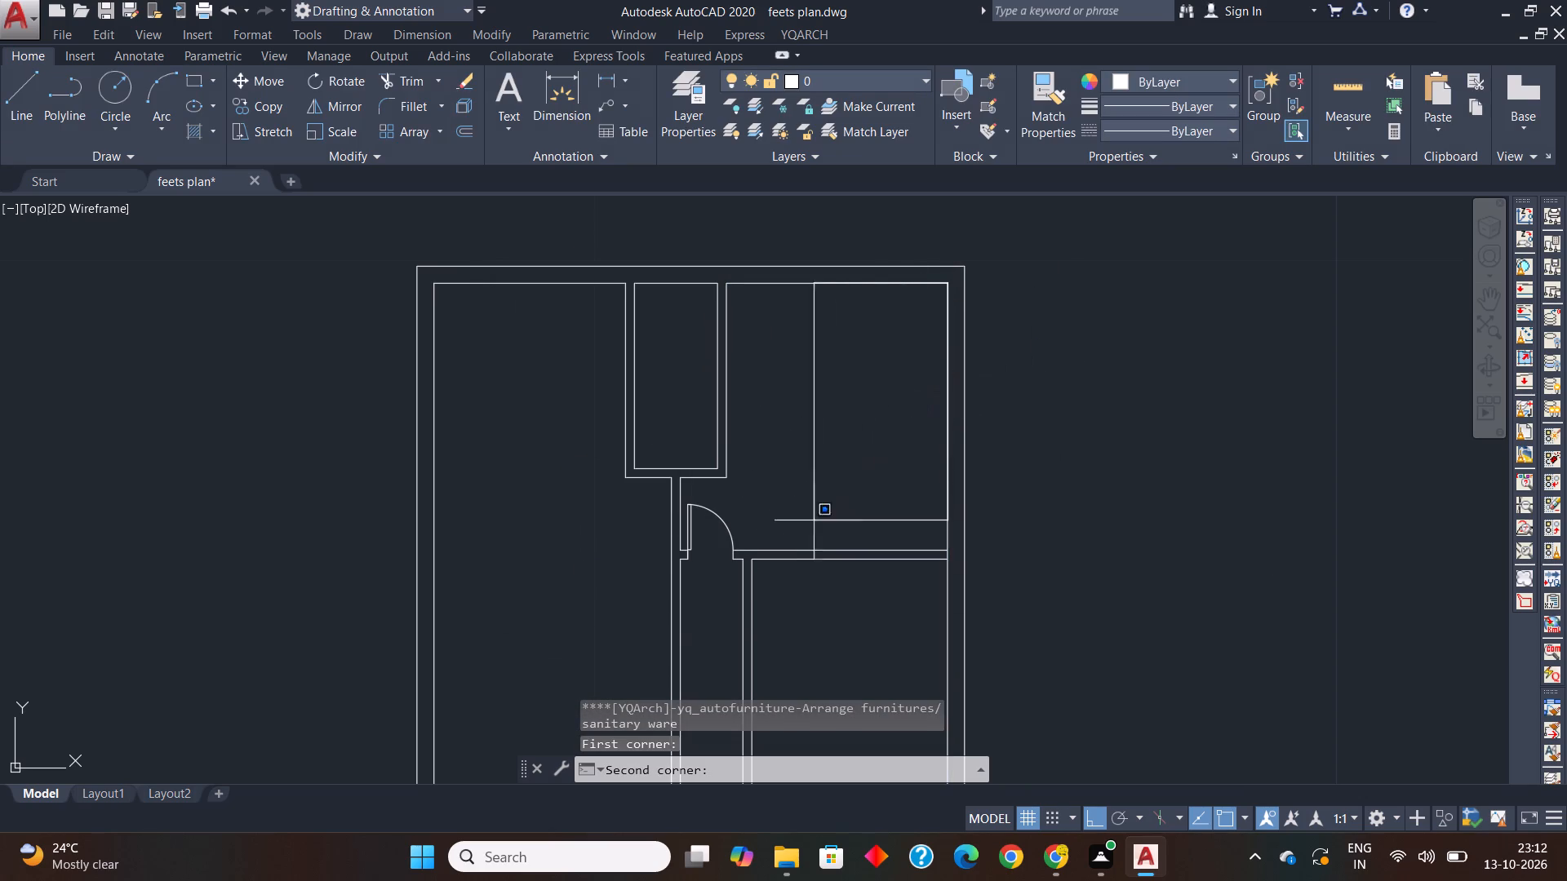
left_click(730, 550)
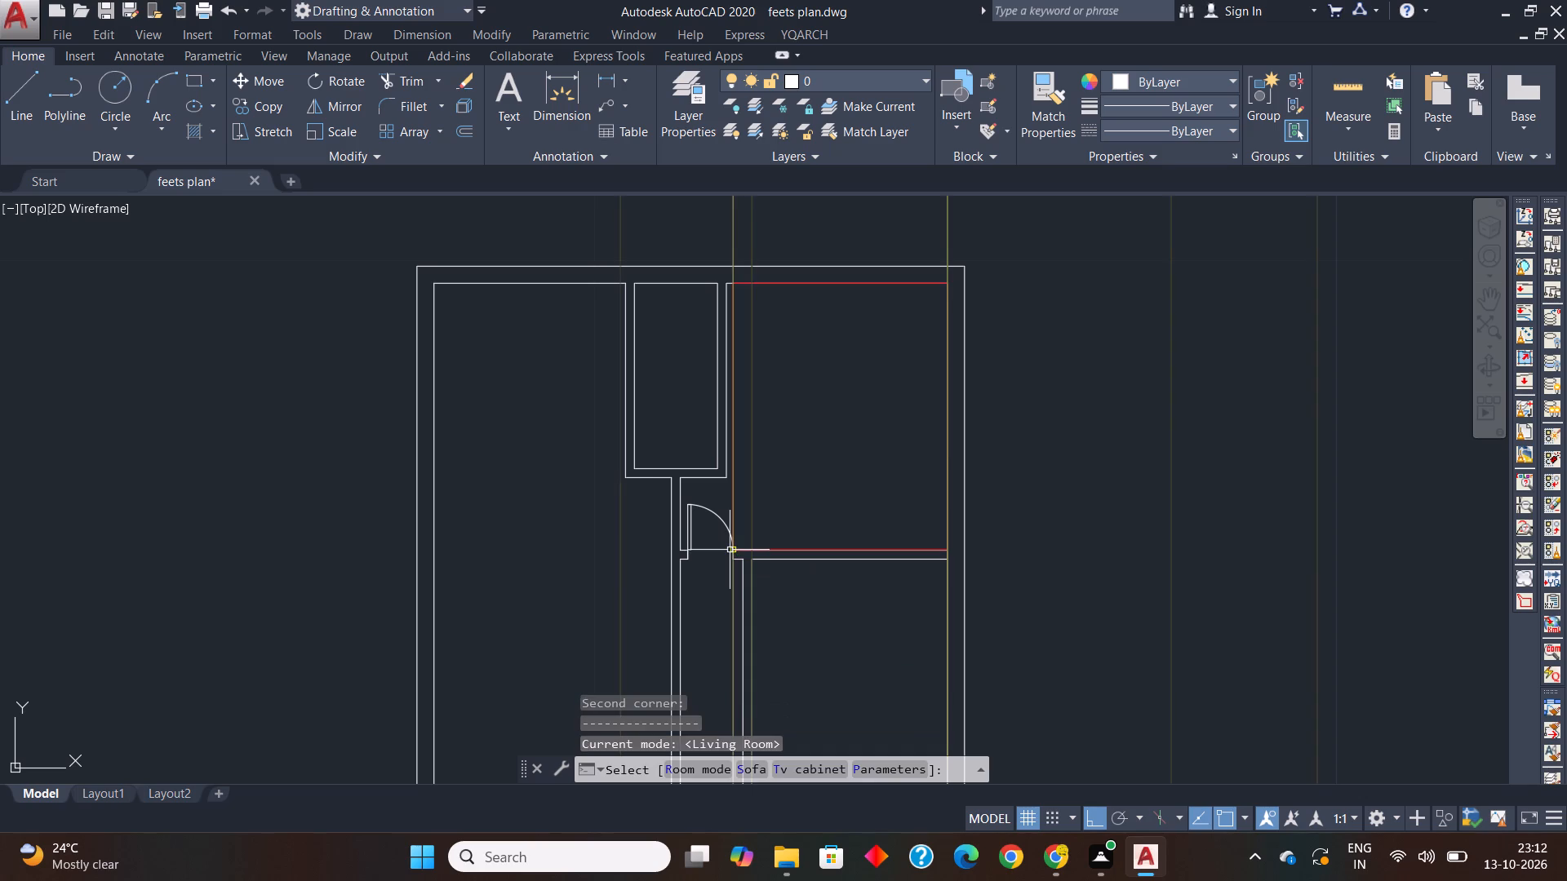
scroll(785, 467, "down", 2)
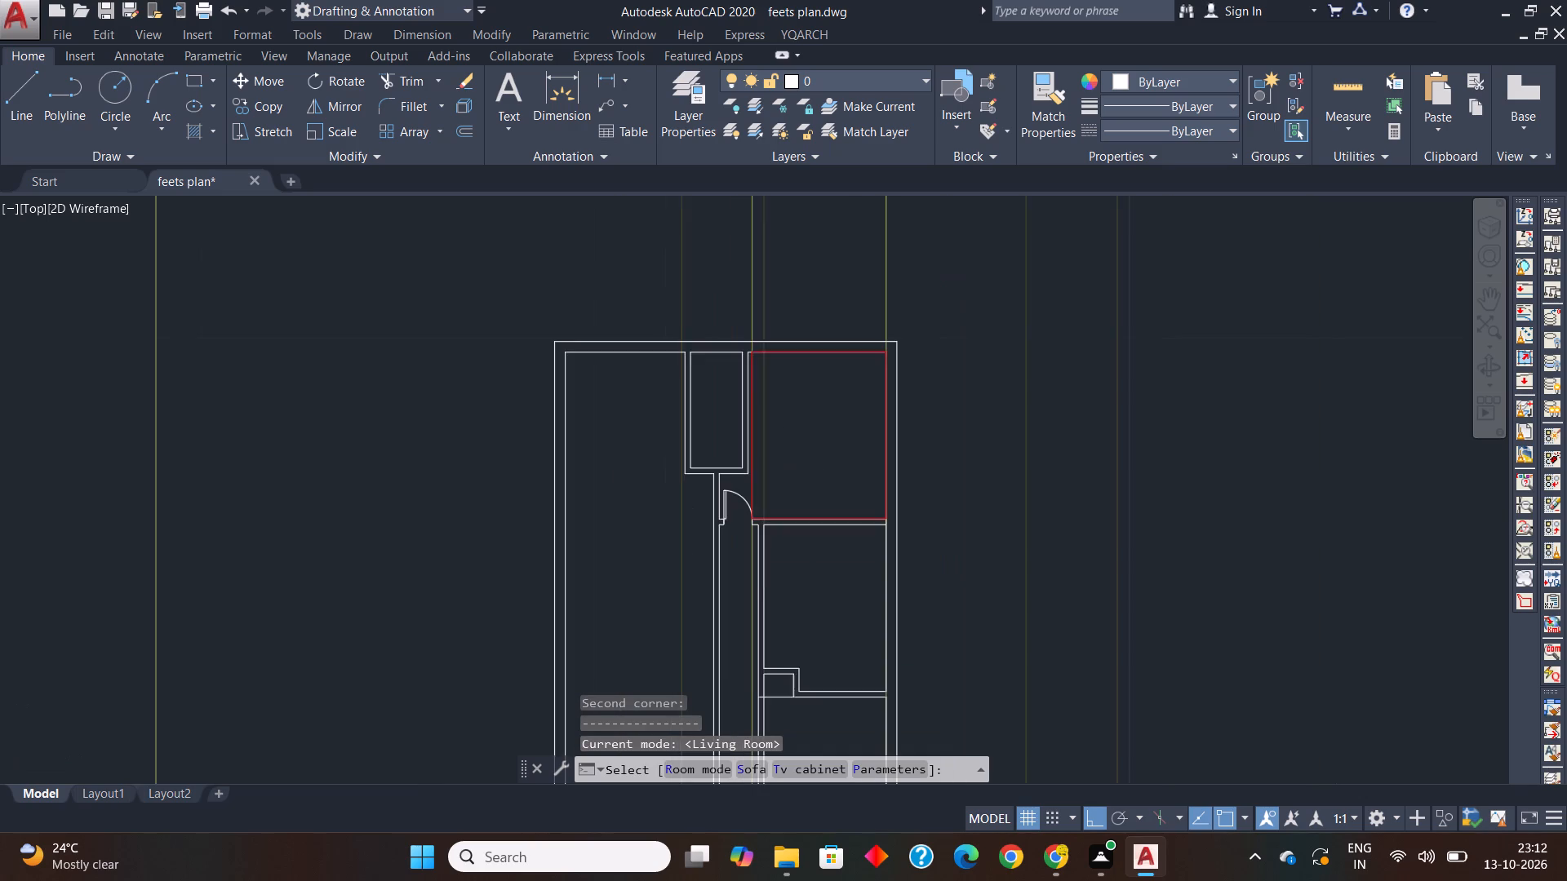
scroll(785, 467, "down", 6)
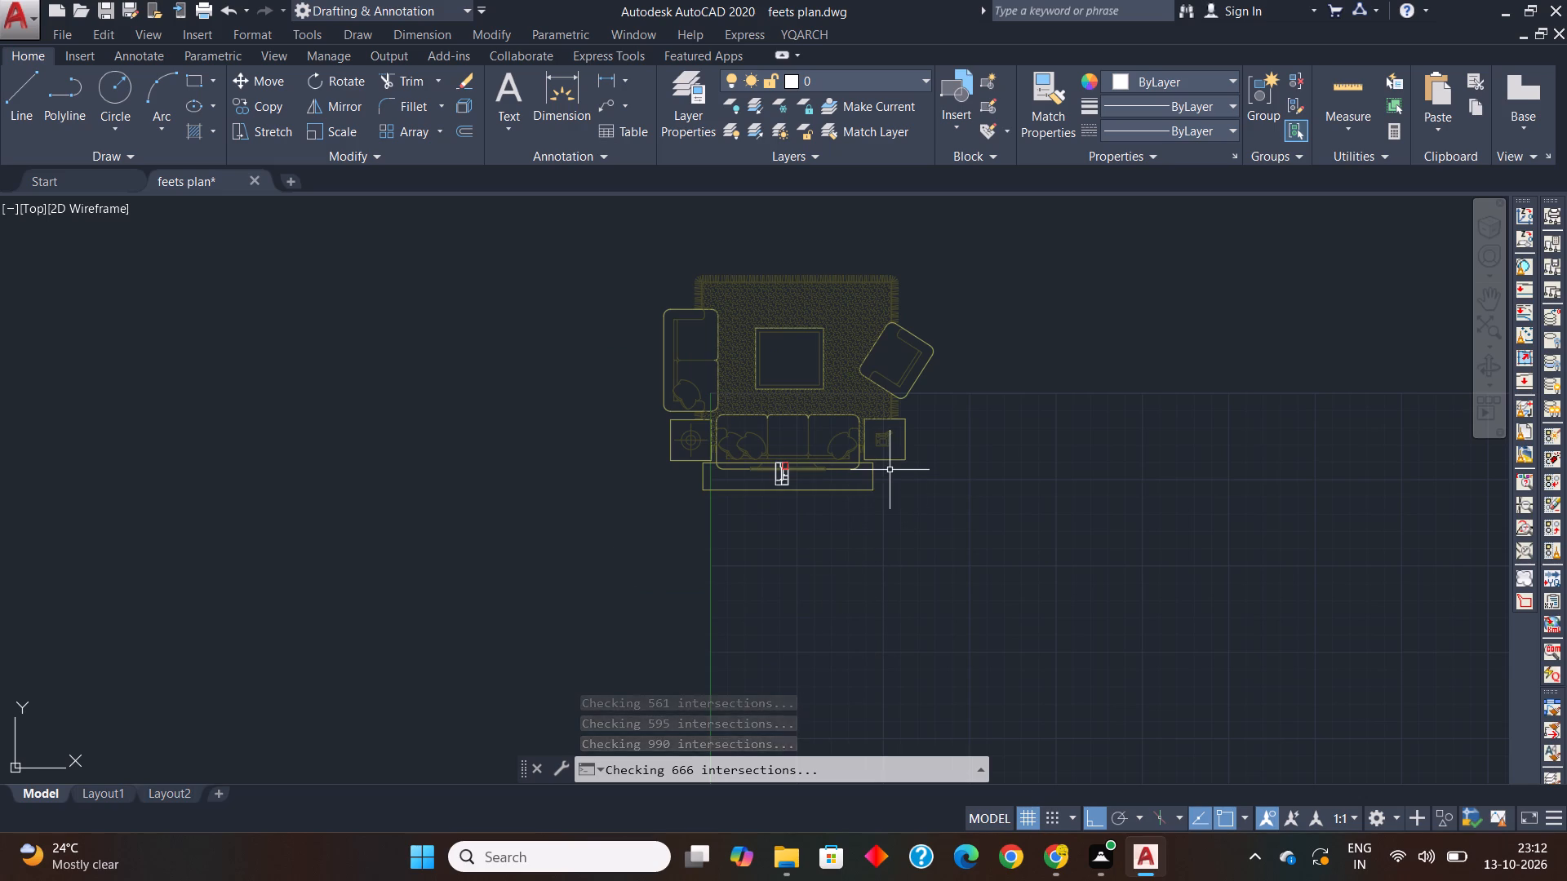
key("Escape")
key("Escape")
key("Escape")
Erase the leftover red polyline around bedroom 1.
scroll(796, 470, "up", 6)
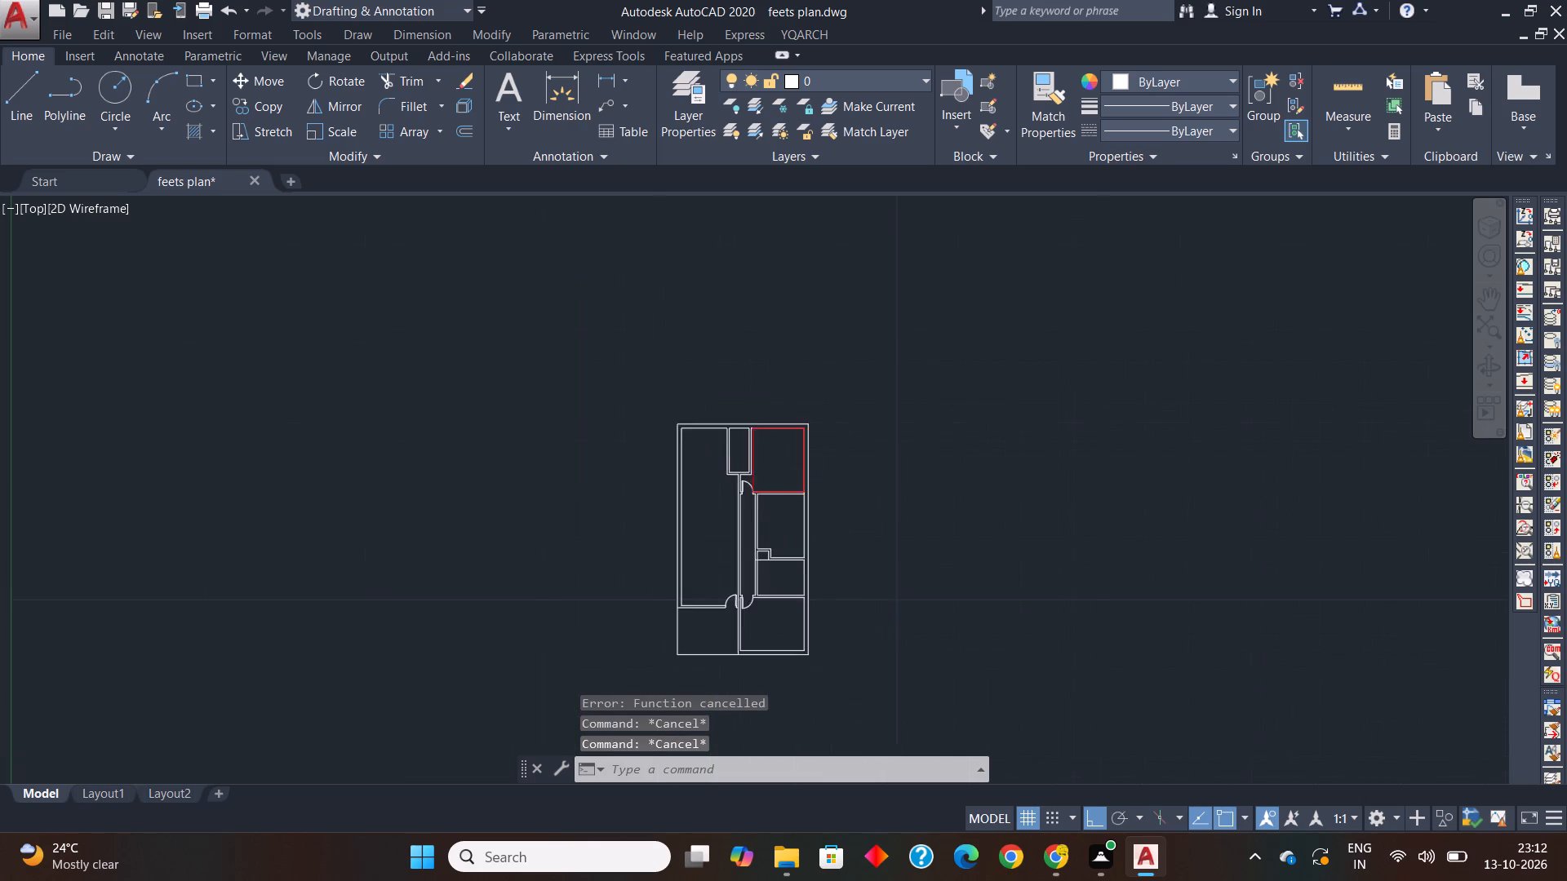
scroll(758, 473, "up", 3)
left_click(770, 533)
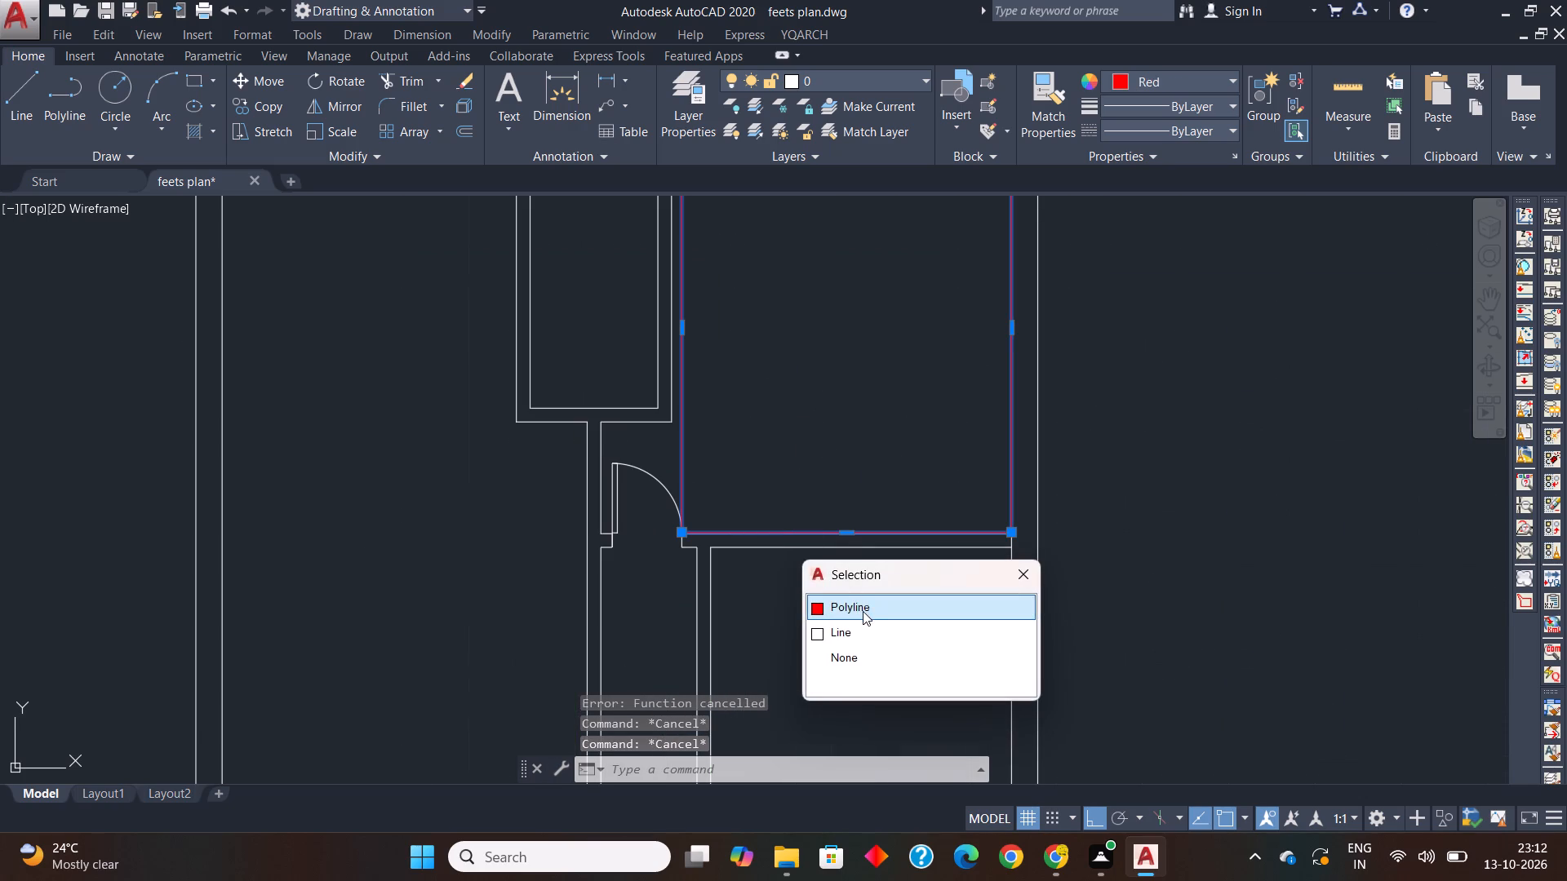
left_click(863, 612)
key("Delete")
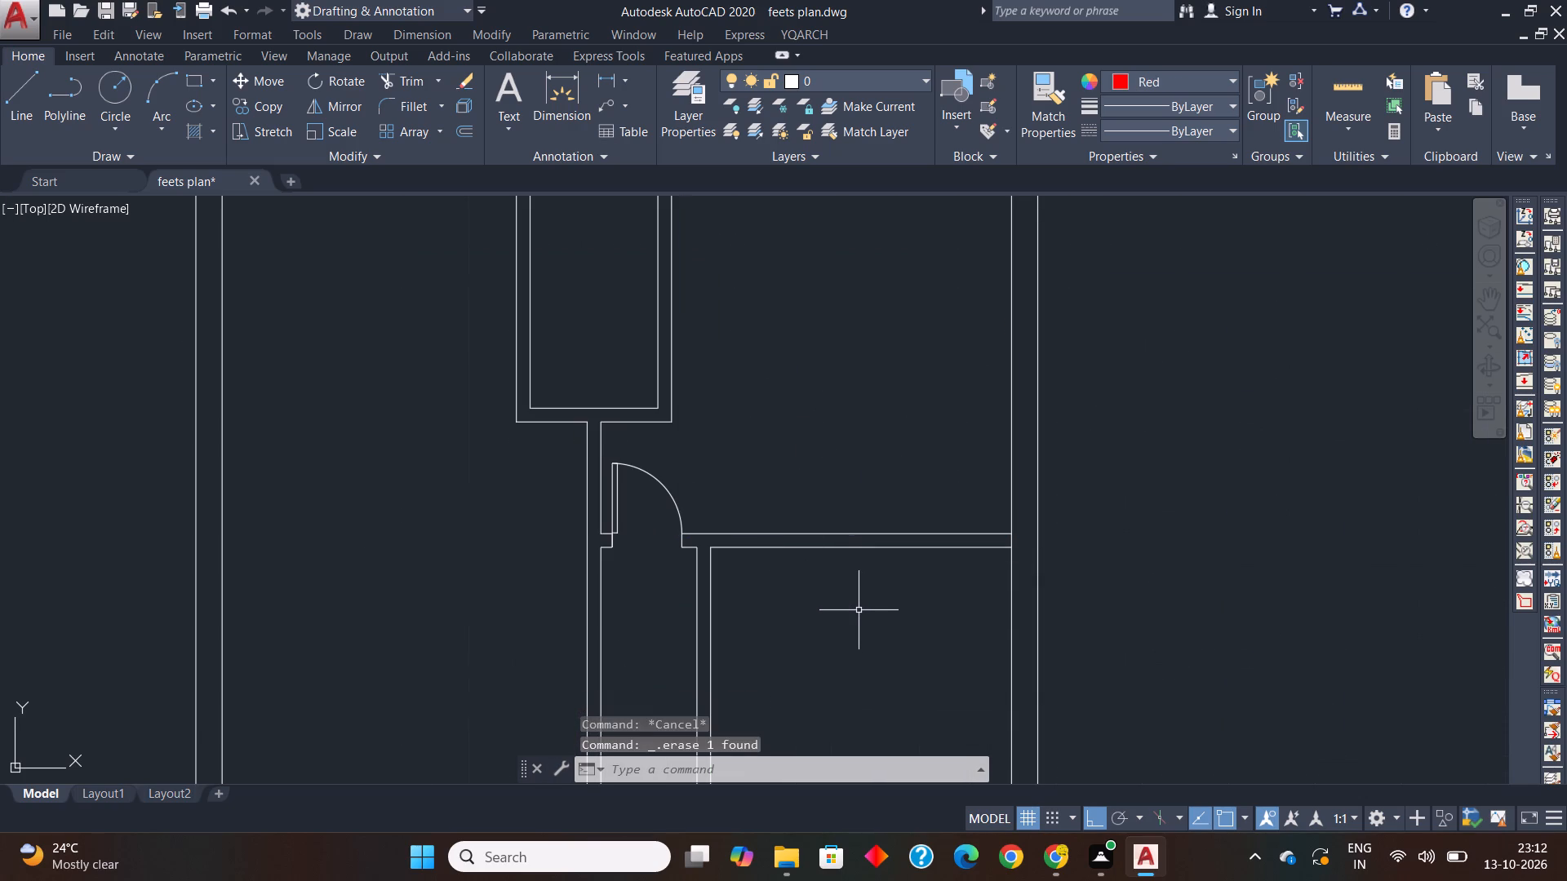
Bring the Bed - Queen block from DesignCenter's Home - Space Planner.dwg into the drawing, outside the plan's right wall.
scroll(720, 578, "down", 2)
scroll(720, 569, "up", 1)
middle_click_drag(722, 567, 704, 568)
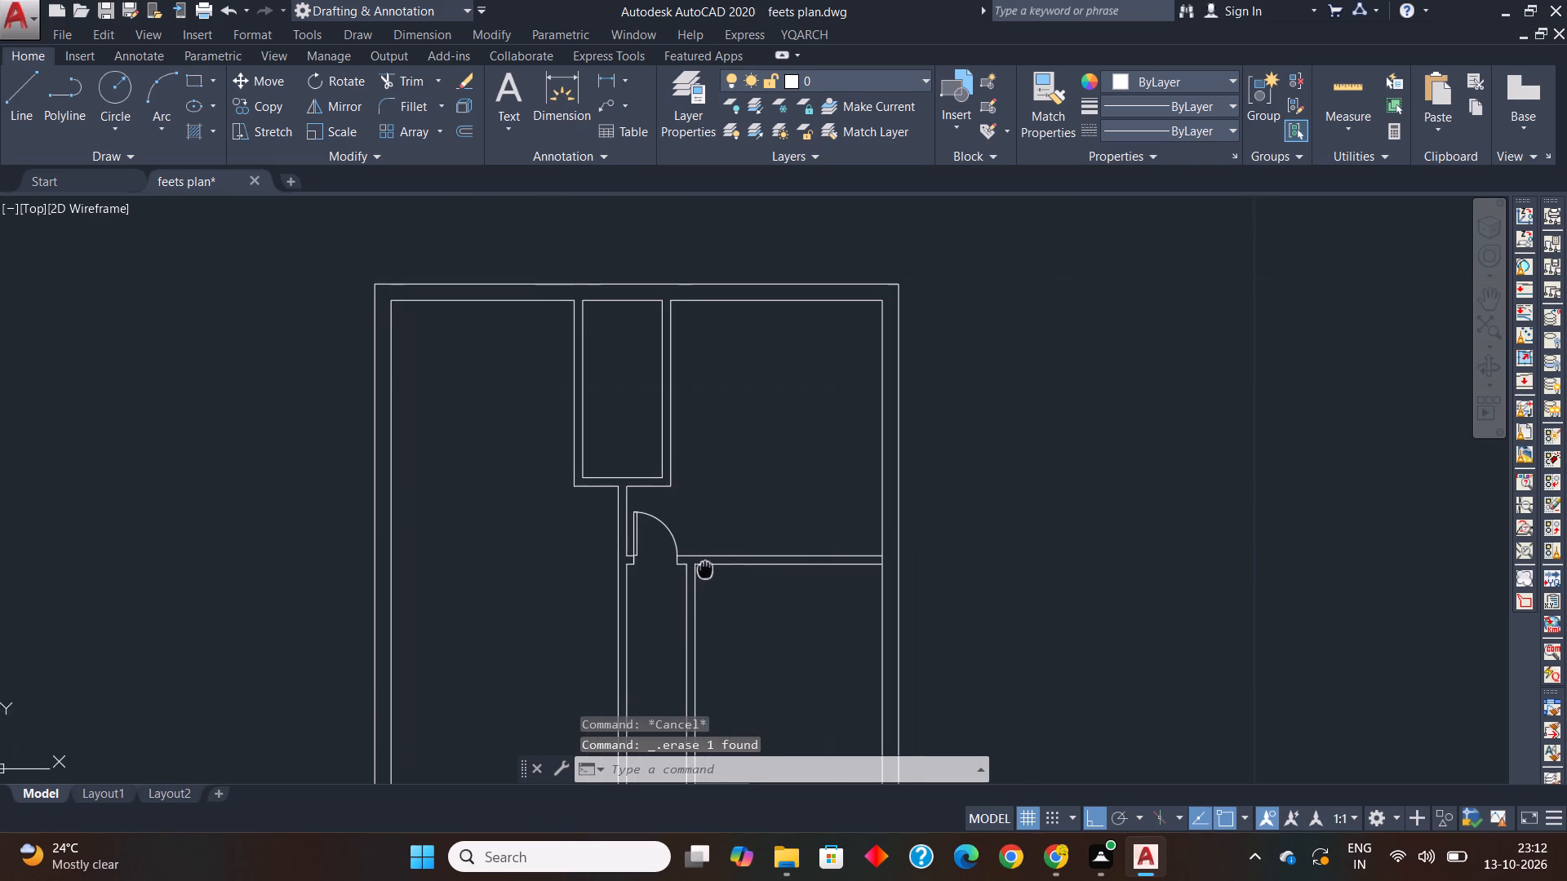
middle_click_drag(704, 568, 700, 569)
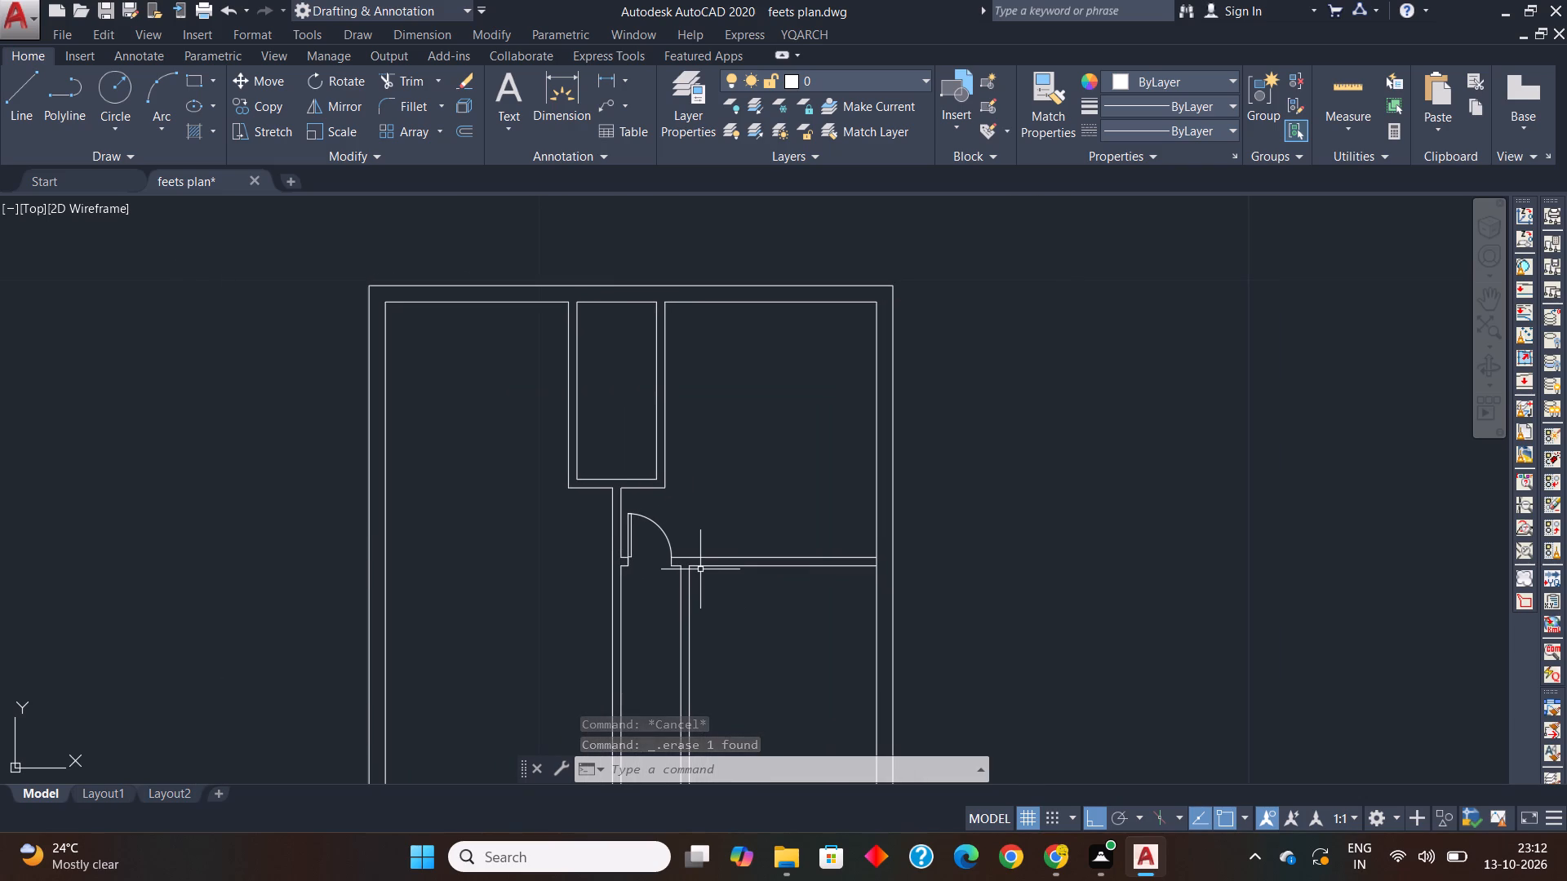
key("ctrl+2")
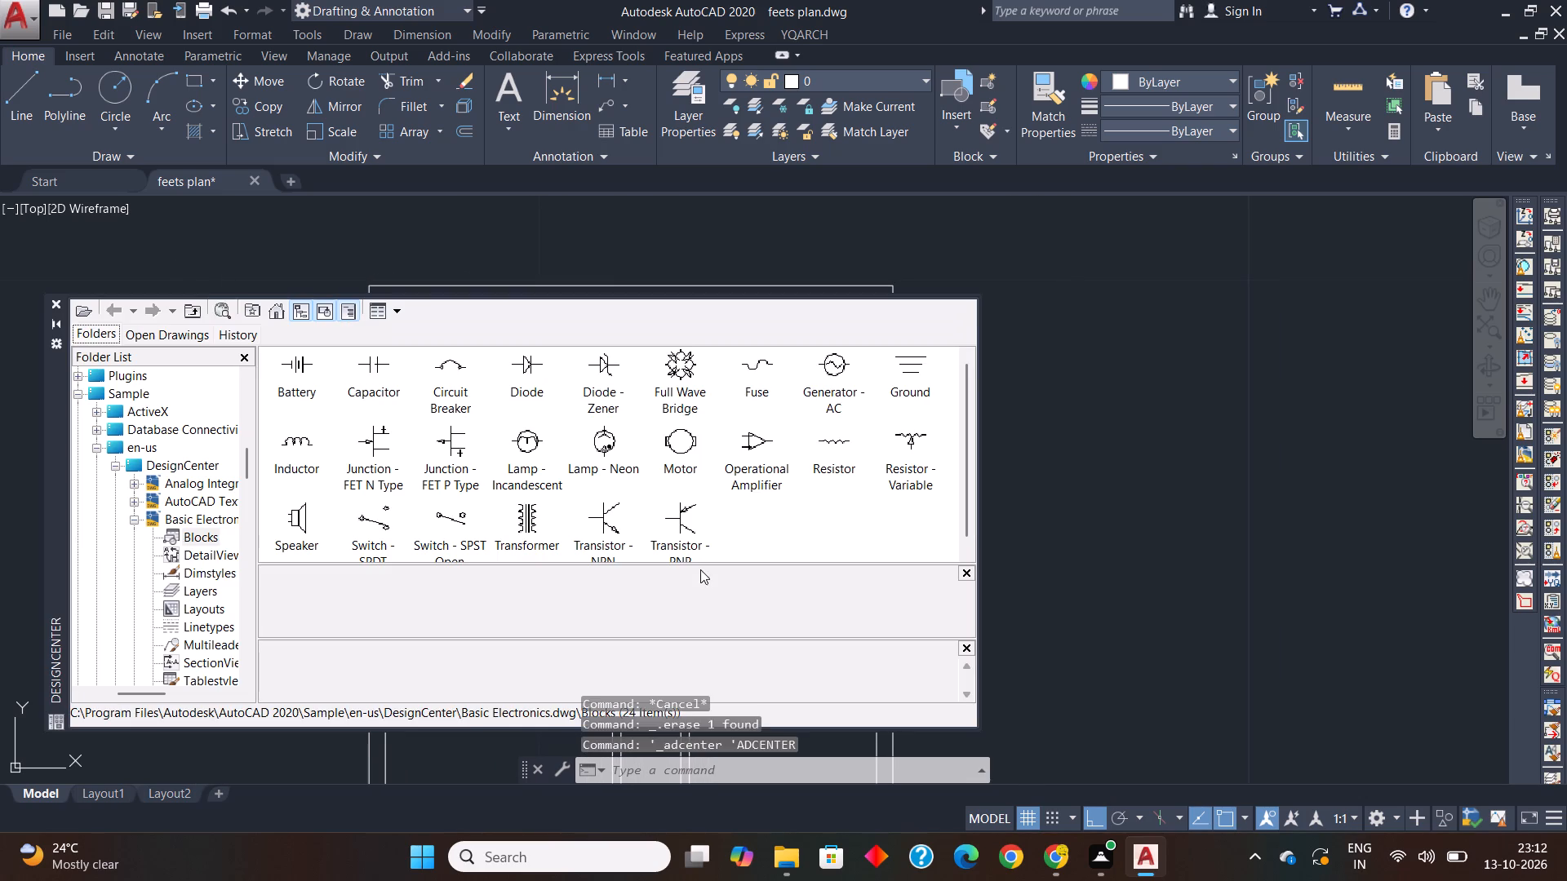
double_click(273, 312)
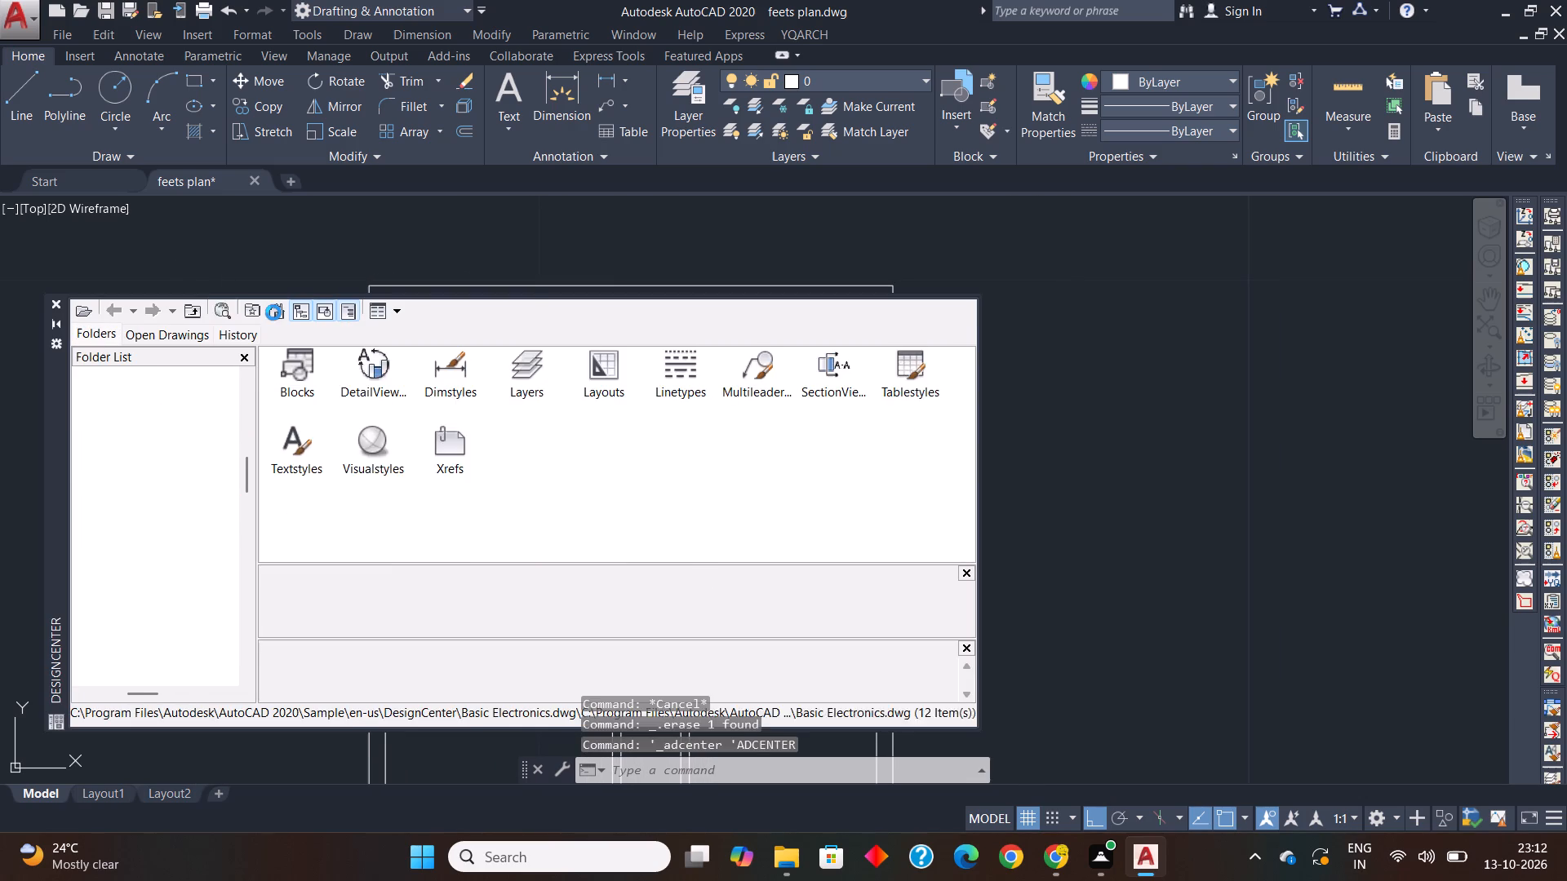
double_click(452, 365)
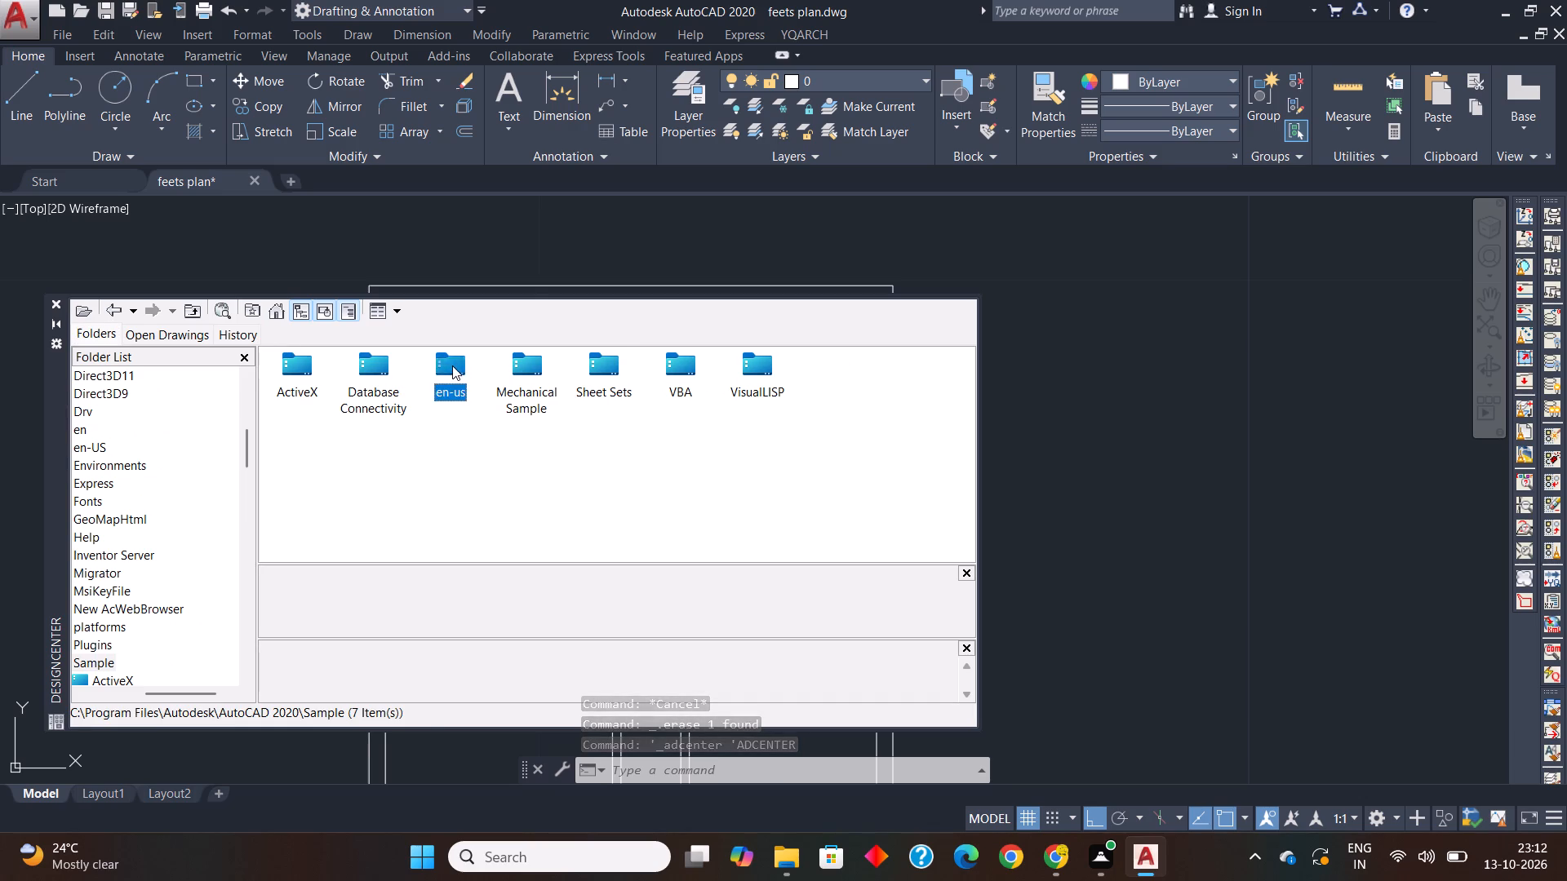
double_click(304, 363)
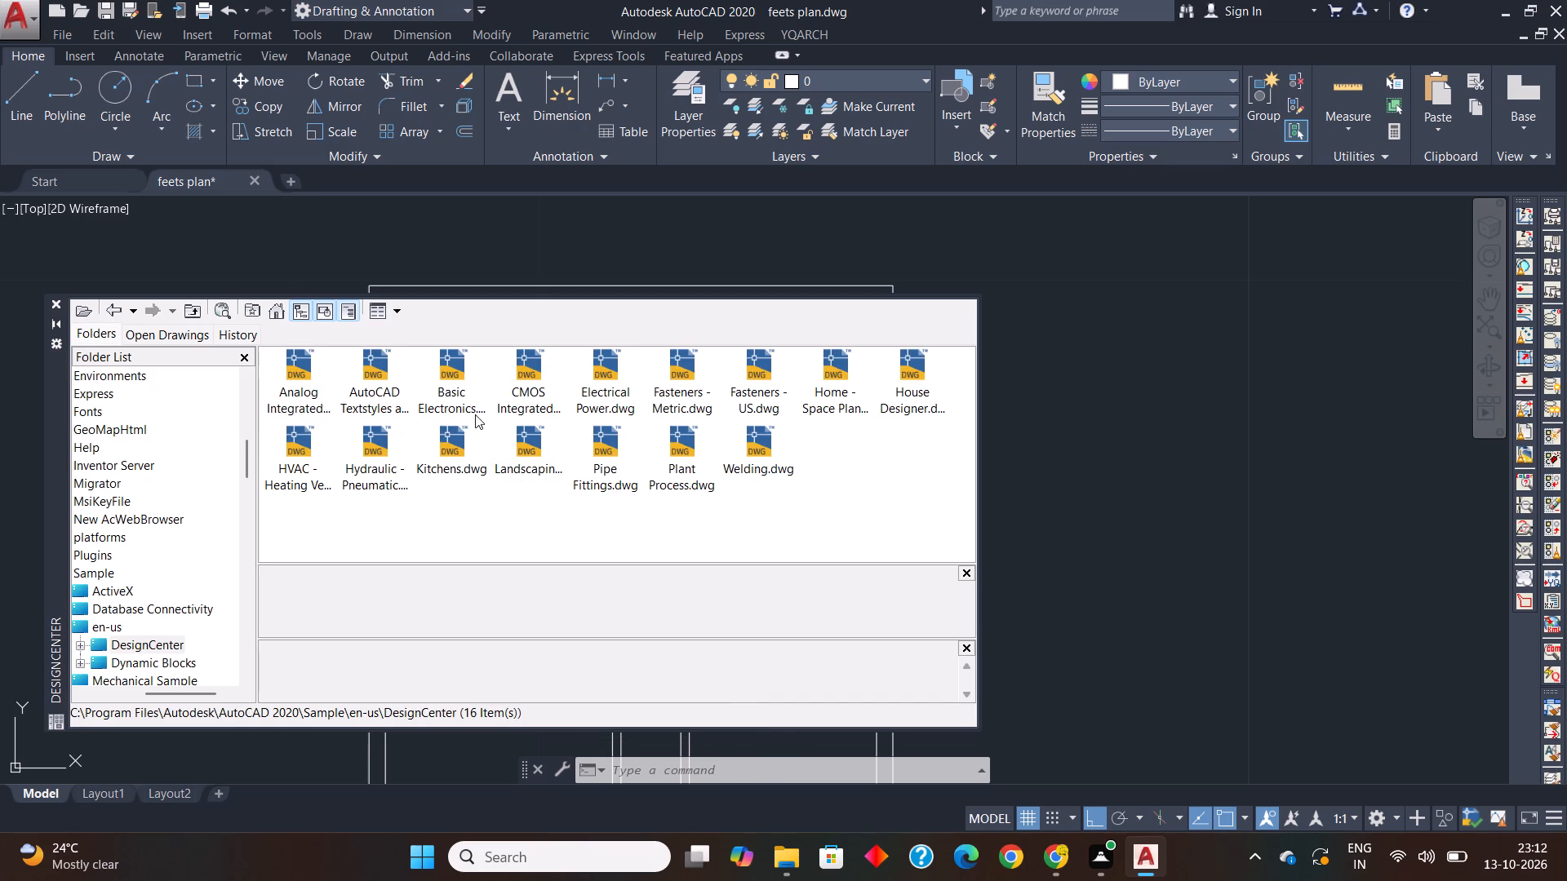
double_click(841, 370)
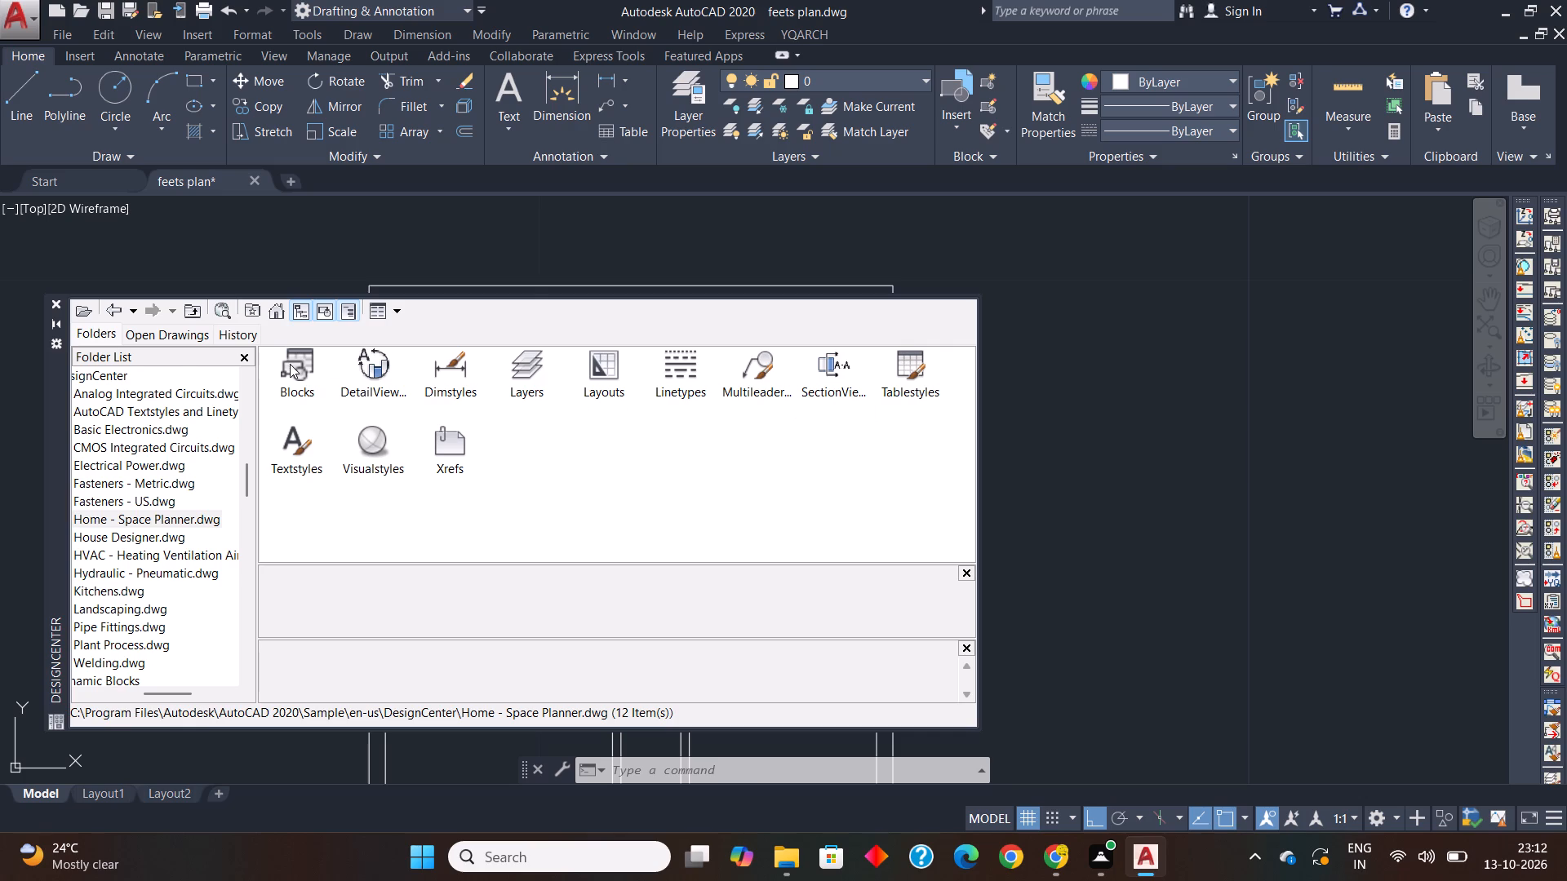
double_click(290, 364)
left_click_drag(295, 365, 1114, 451)
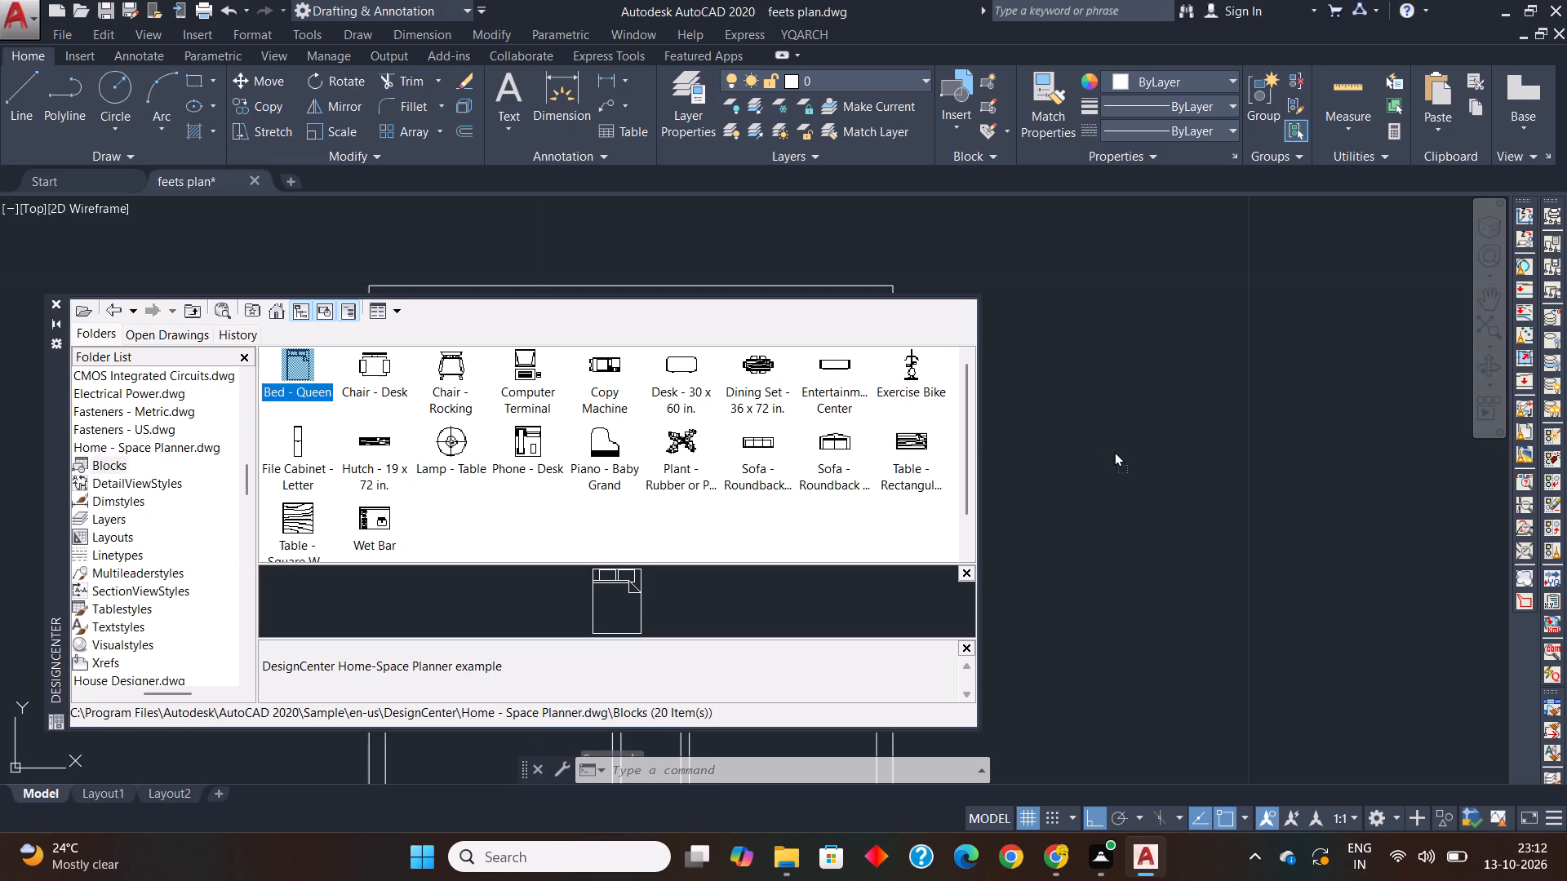
Bring the Dining Set - 36 x 72 in. and rectangular Table blocks from DesignCenter into the space outside the plan's right wall.
left_click_drag(1114, 451, 1115, 451)
scroll(1103, 456, "down", 1)
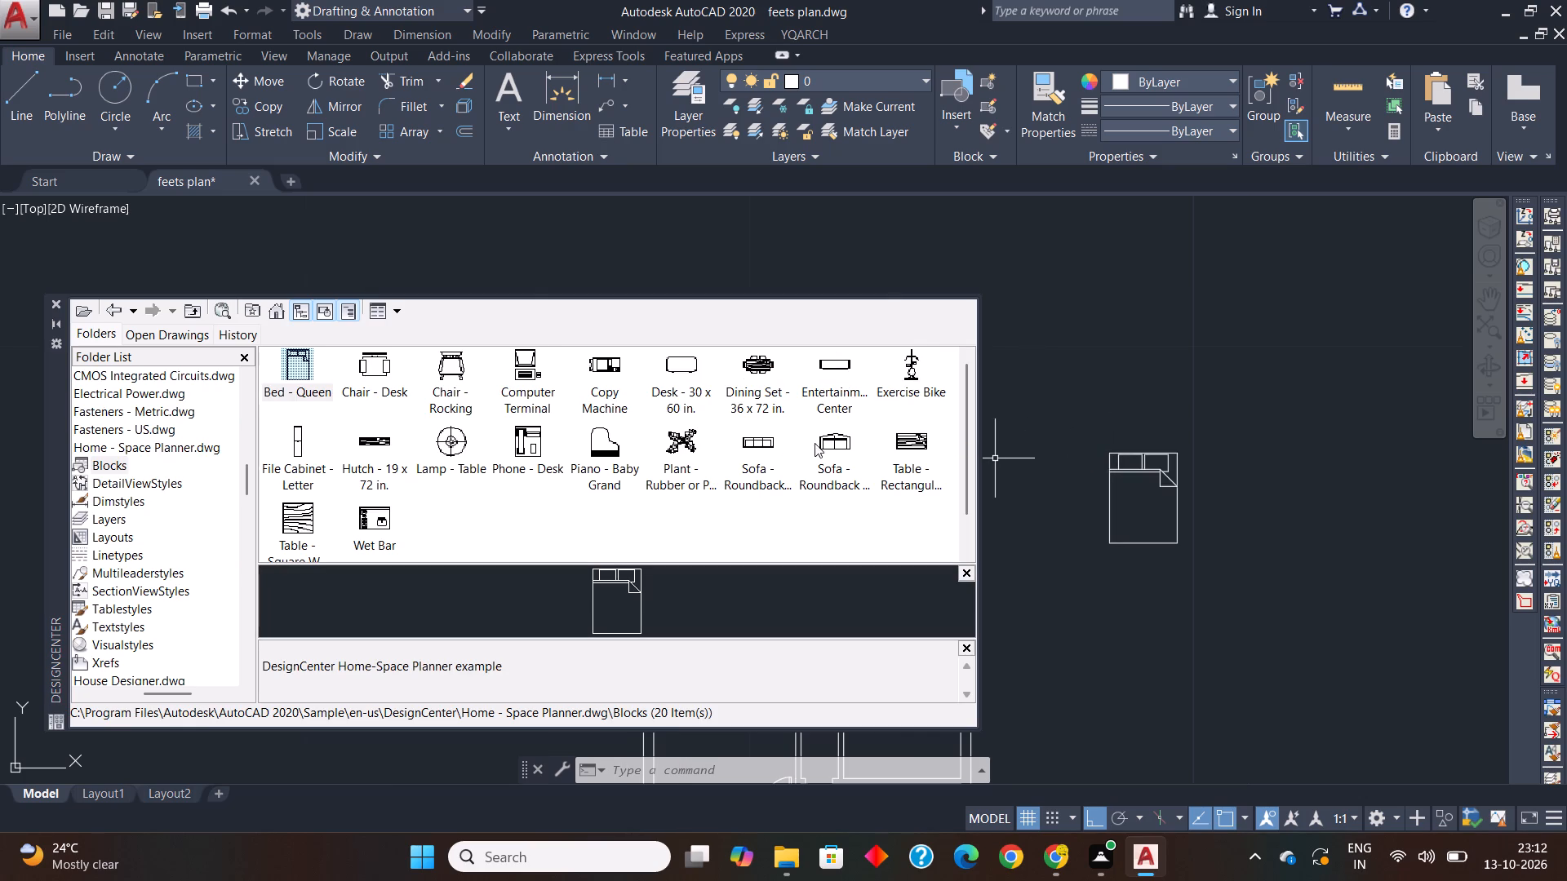
left_click_drag(763, 361, 1122, 411)
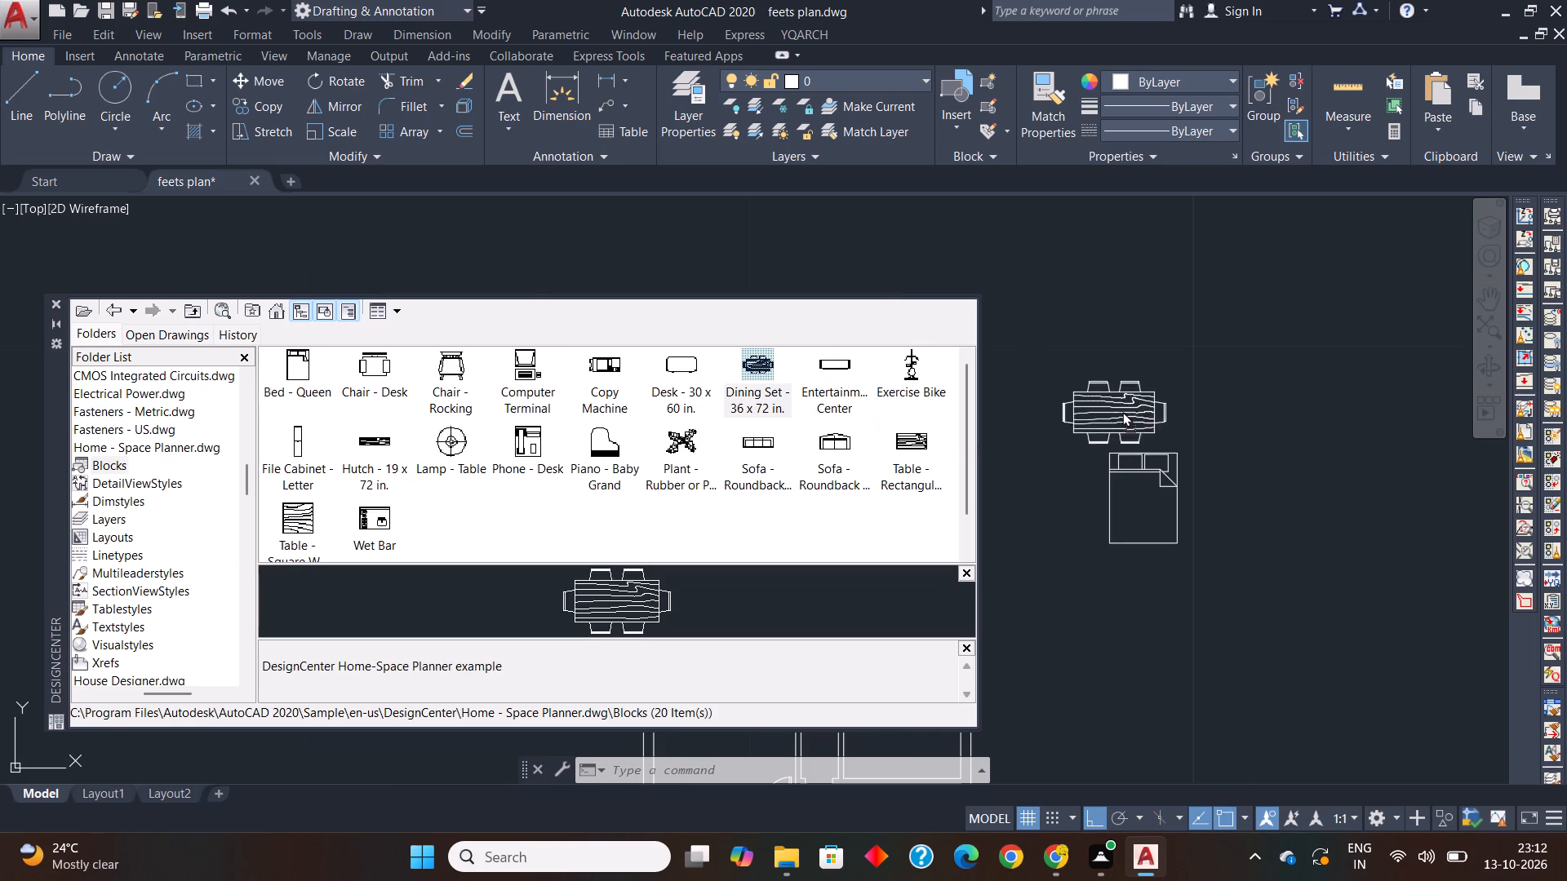
left_click_drag(1122, 411, 1171, 395)
left_click_drag(917, 441, 1058, 539)
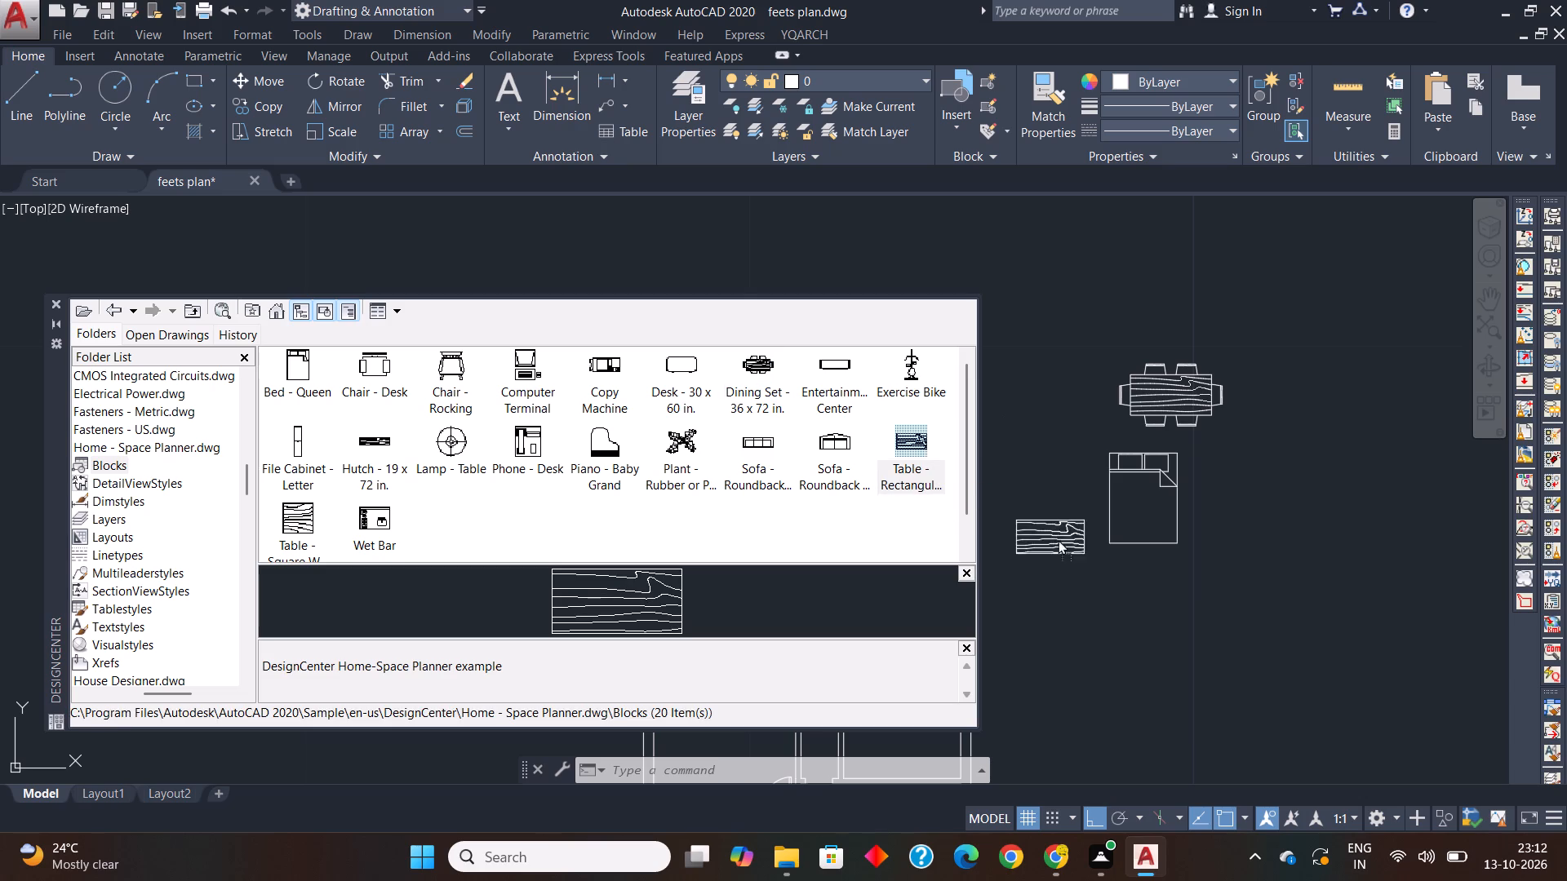
left_click_drag(1058, 539, 1241, 582)
Bring the three-seat and two-seat Sofa - Roundback blocks from DesignCenter into the space beside the queen bed.
left_click_drag(761, 447, 1002, 564)
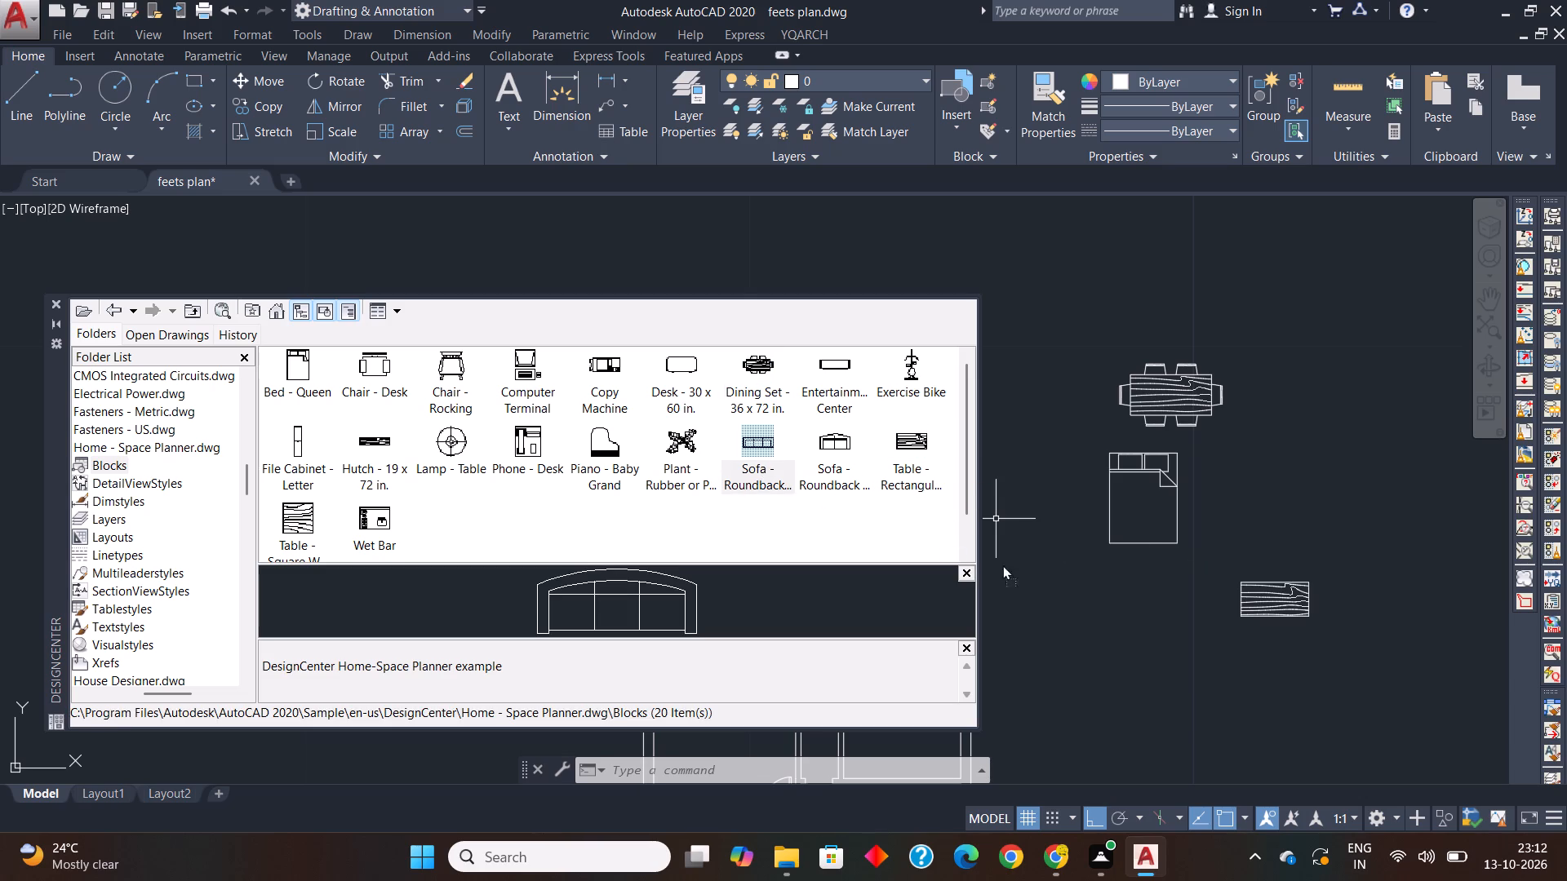
left_click_drag(1002, 564, 1108, 600)
left_click_drag(838, 441, 1038, 502)
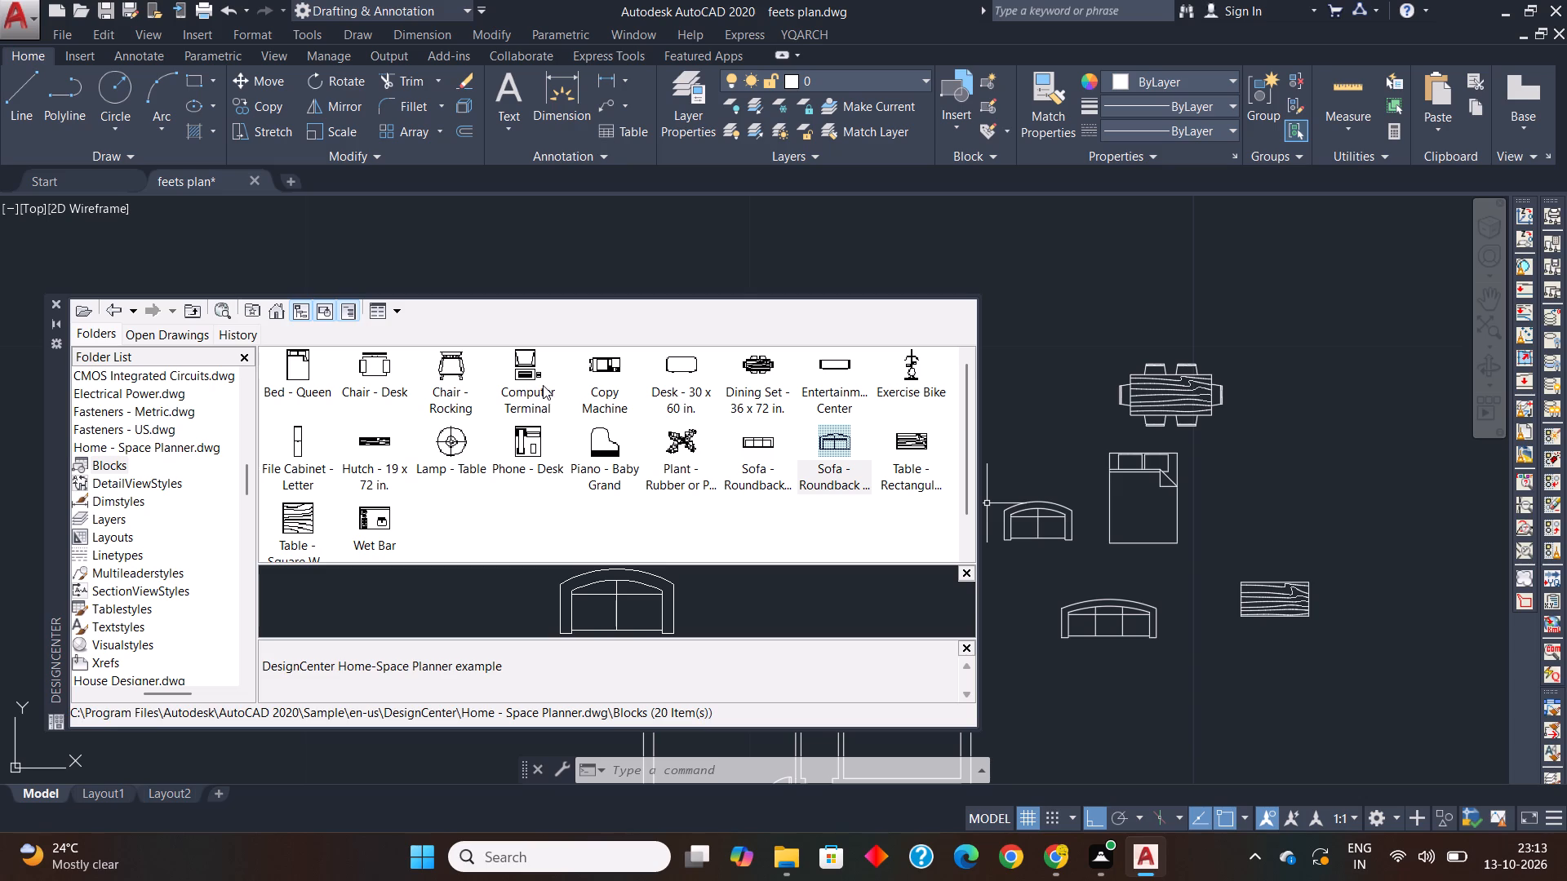
Bring in the Desk - 30 x 60 in. and Lamp - Table blocks outside the plan, and close DesignCenter.
left_click_drag(676, 367, 1156, 473)
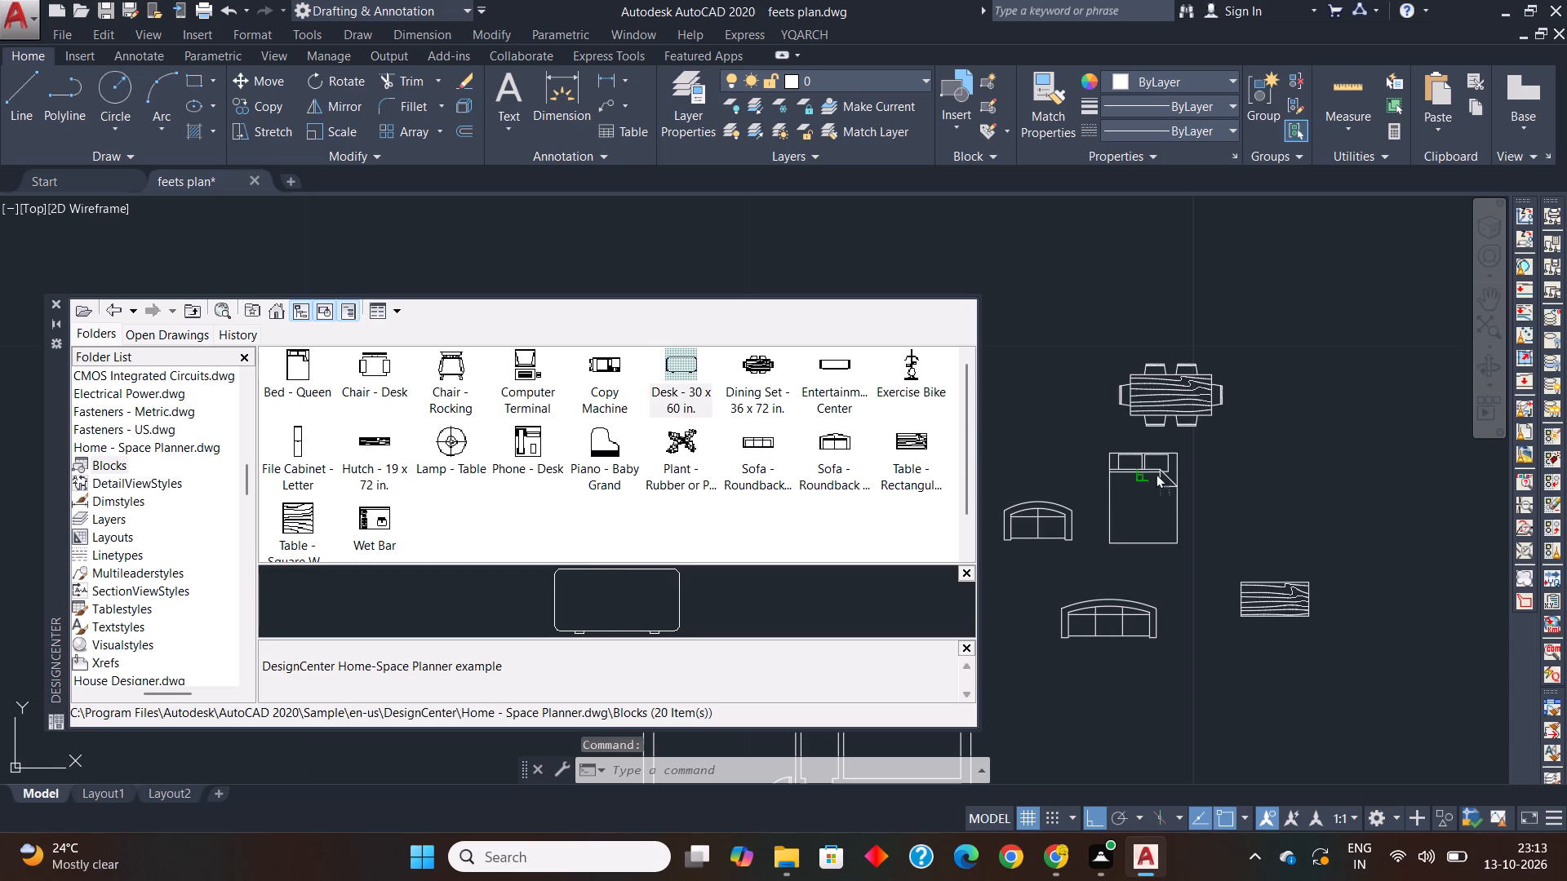
left_click_drag(1156, 473, 1257, 472)
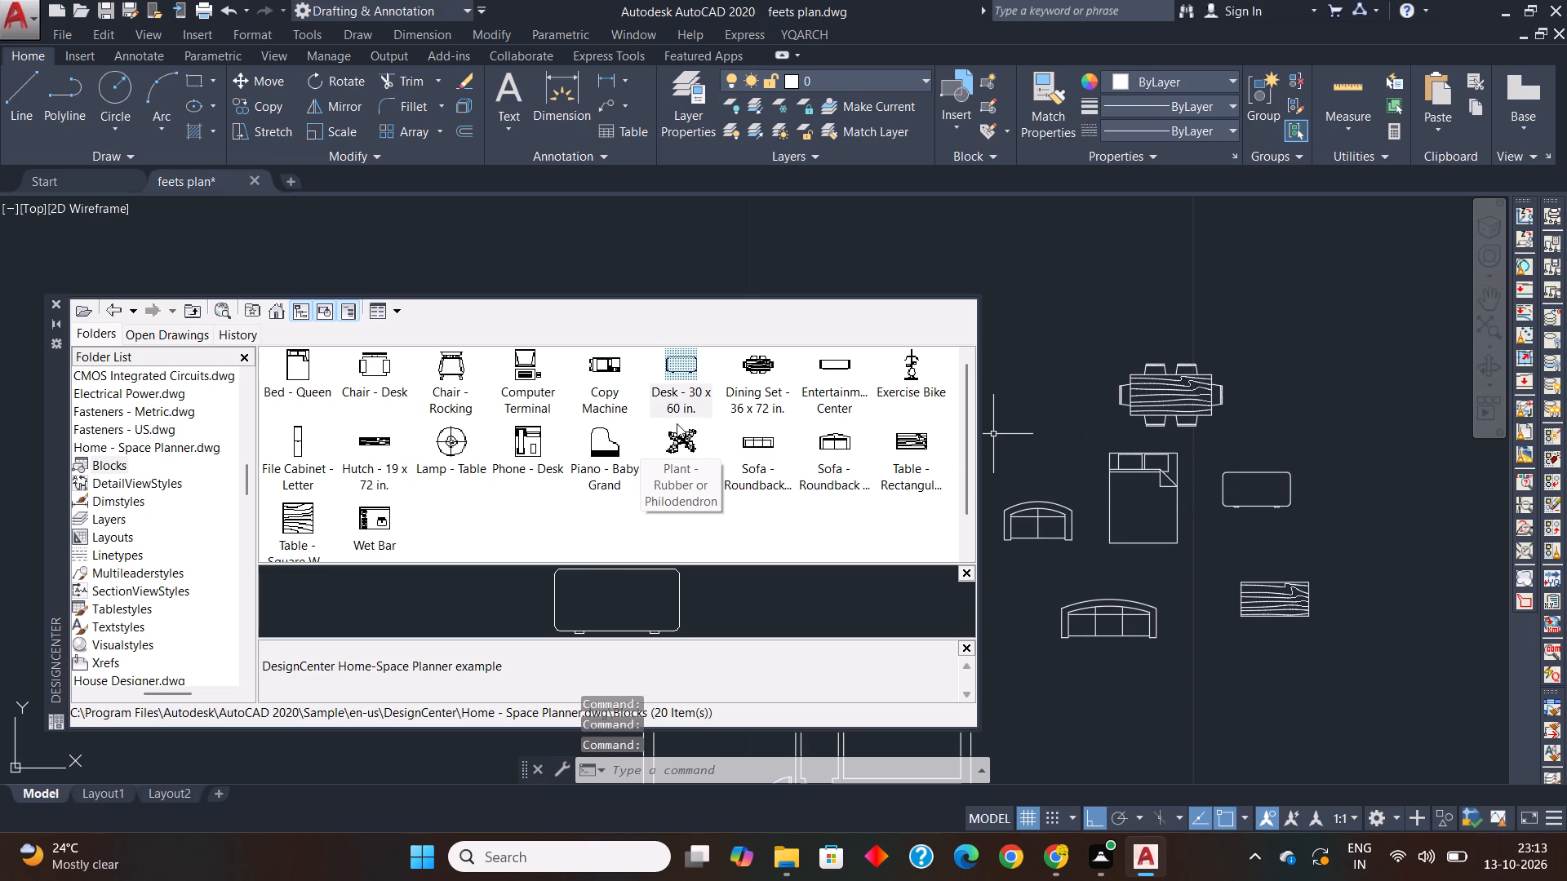
left_click_drag(457, 441, 527, 485)
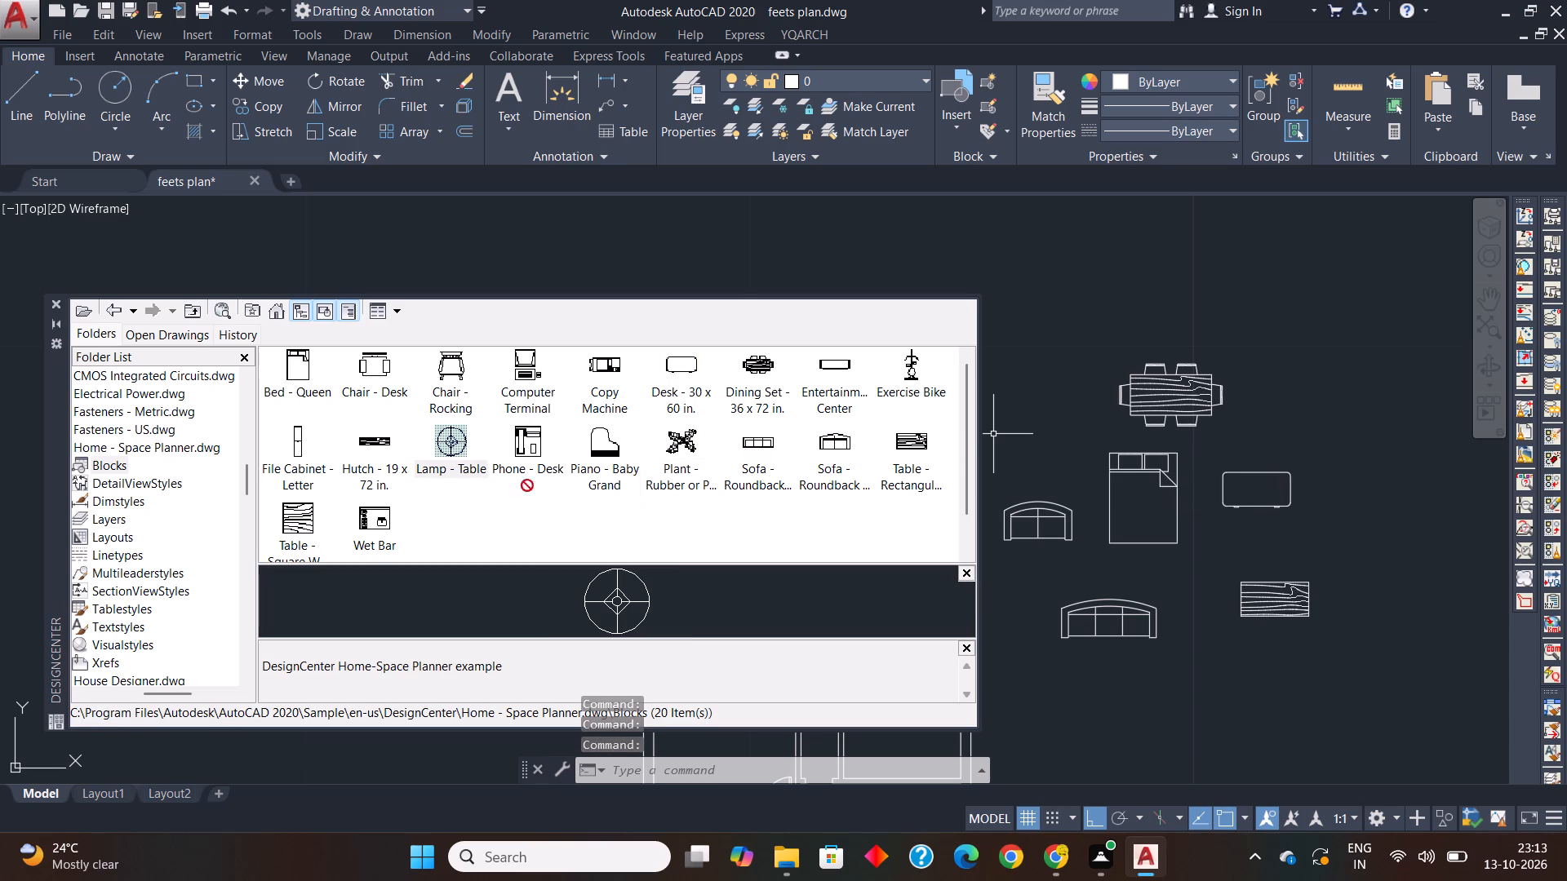
left_click_drag(527, 485, 1196, 625)
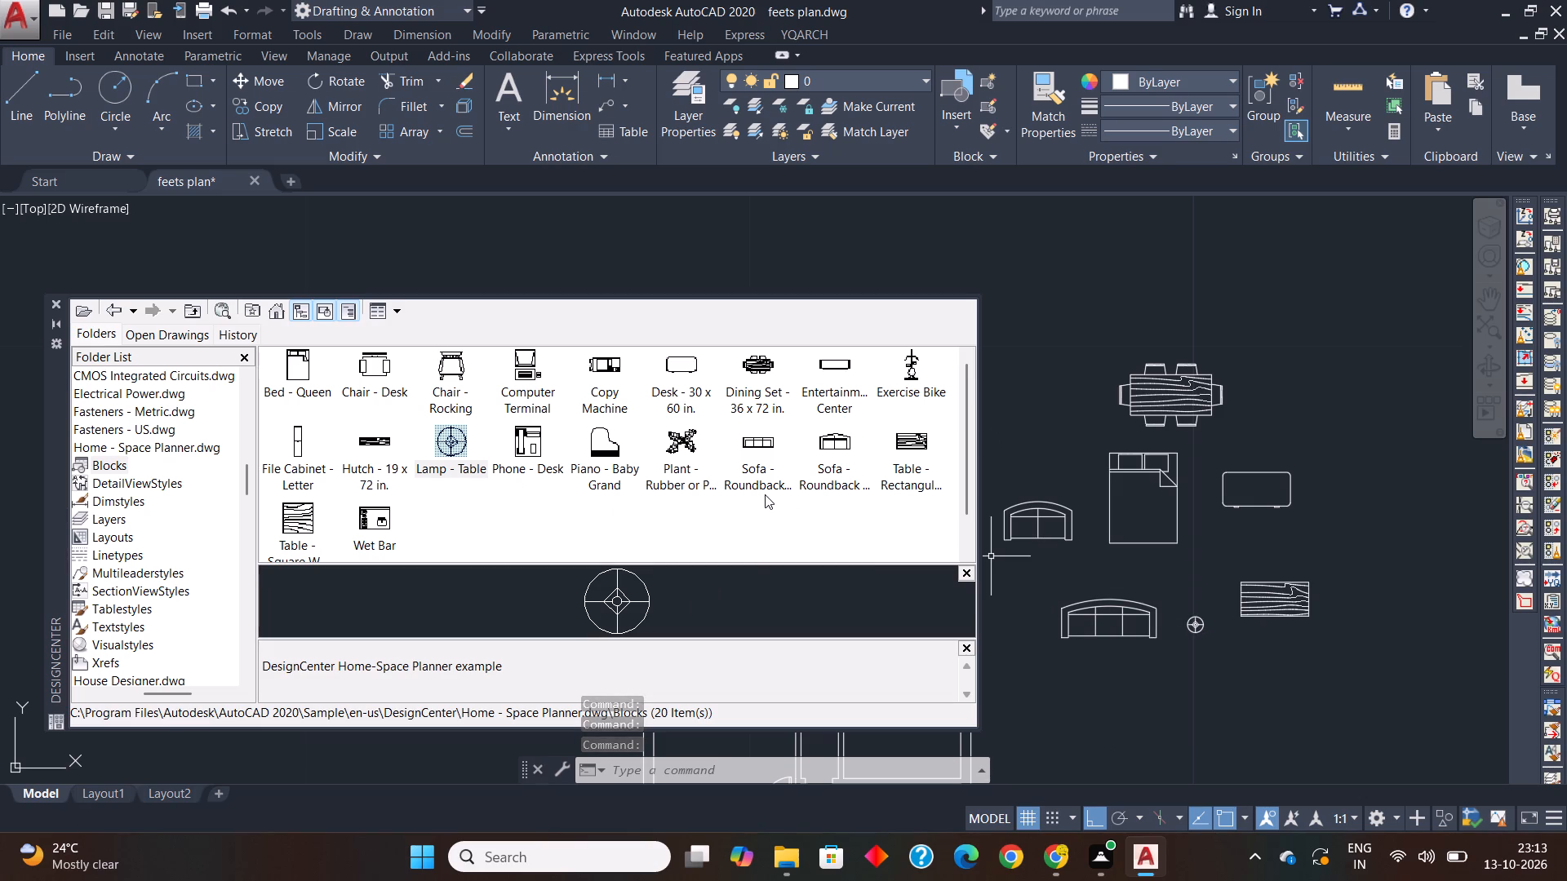
left_click(57, 302)
Copy the queen bed into the plan's top-right bedroom with Ortho off, placing its headboard just below the top wall.
scroll(841, 447, "down", 1)
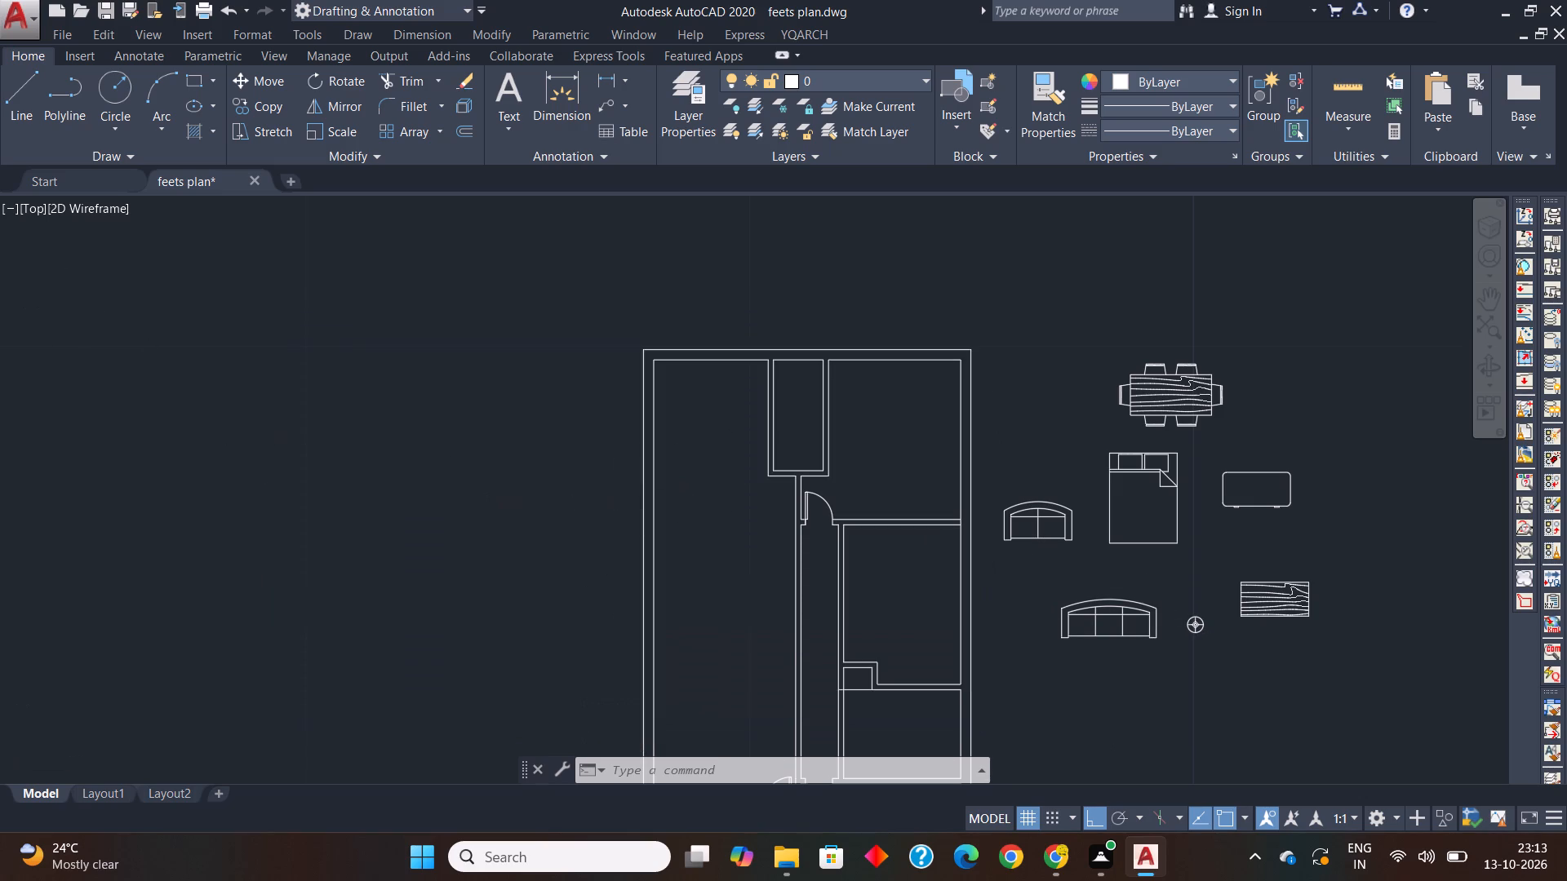
middle_click_drag(841, 447, 624, 474)
scroll(624, 467, "up", 1)
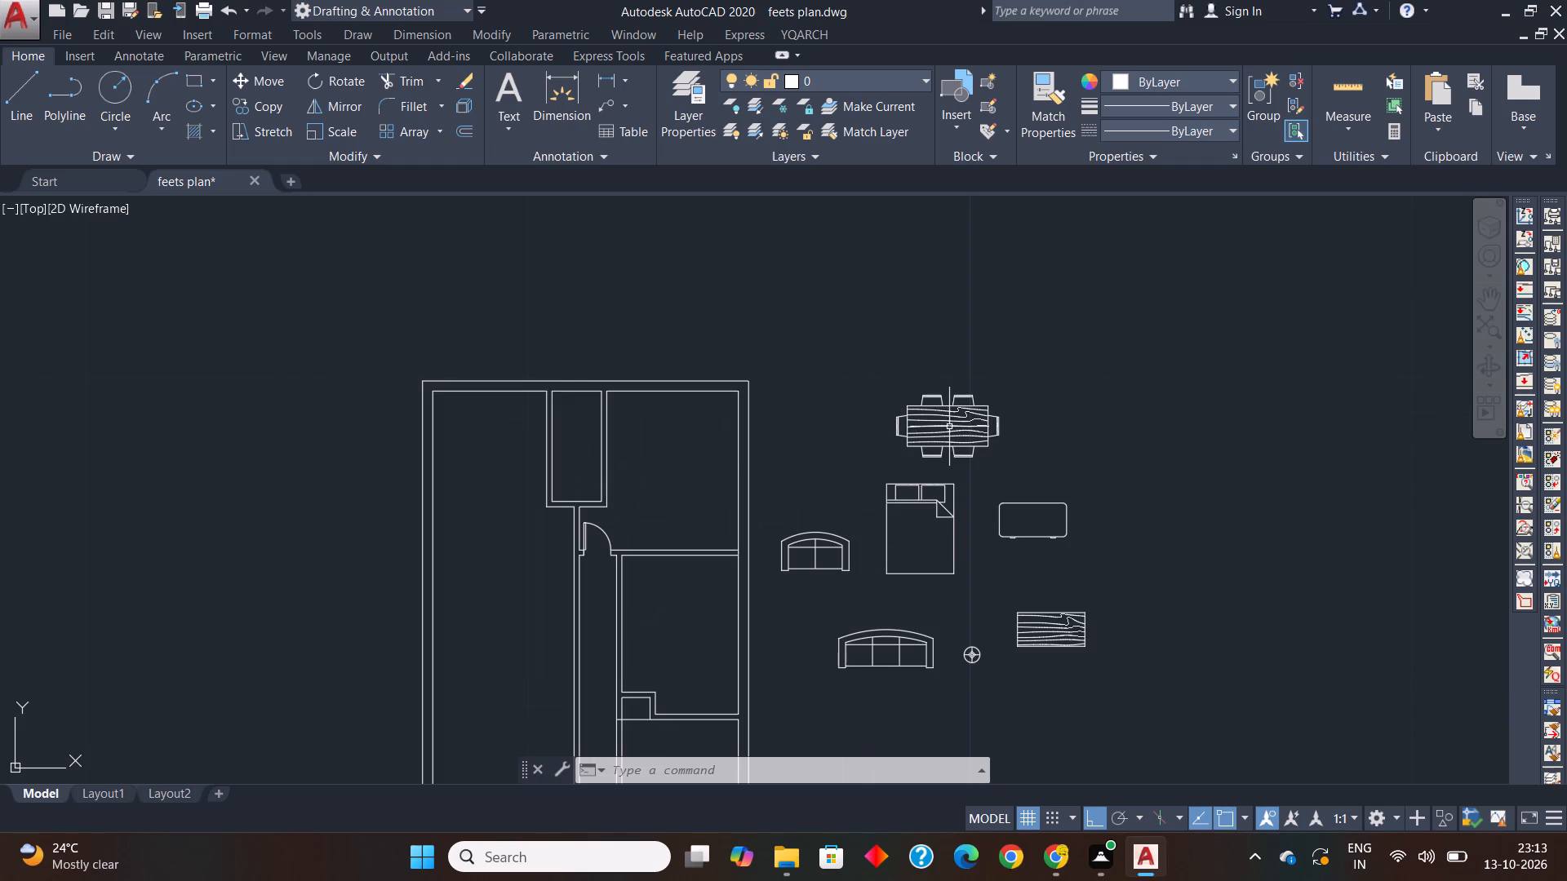
left_click(933, 502)
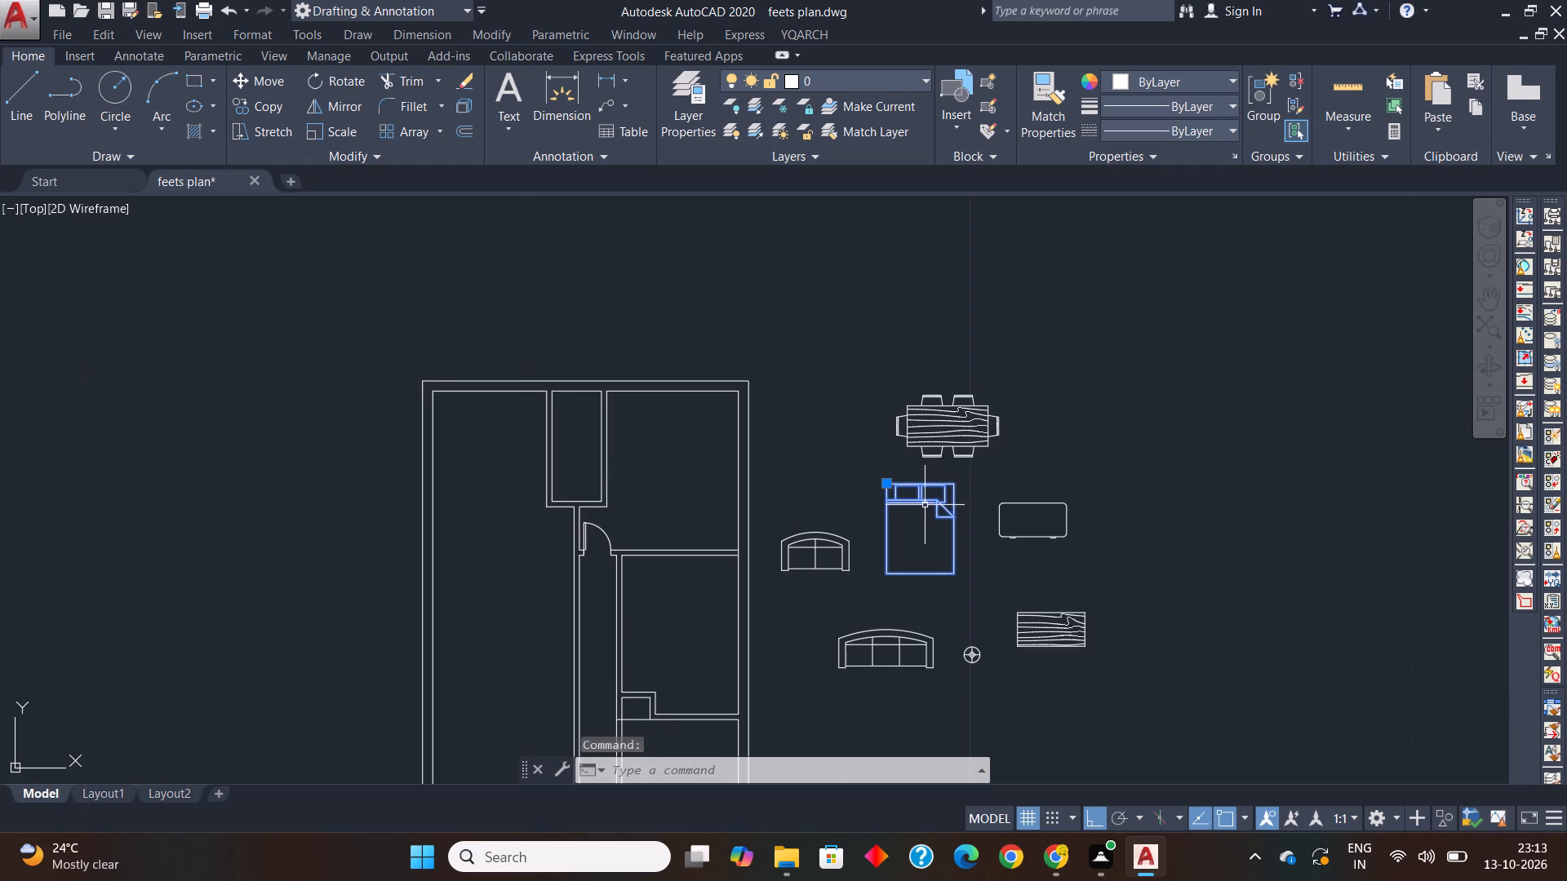
key("c")
type("o")
key("space")
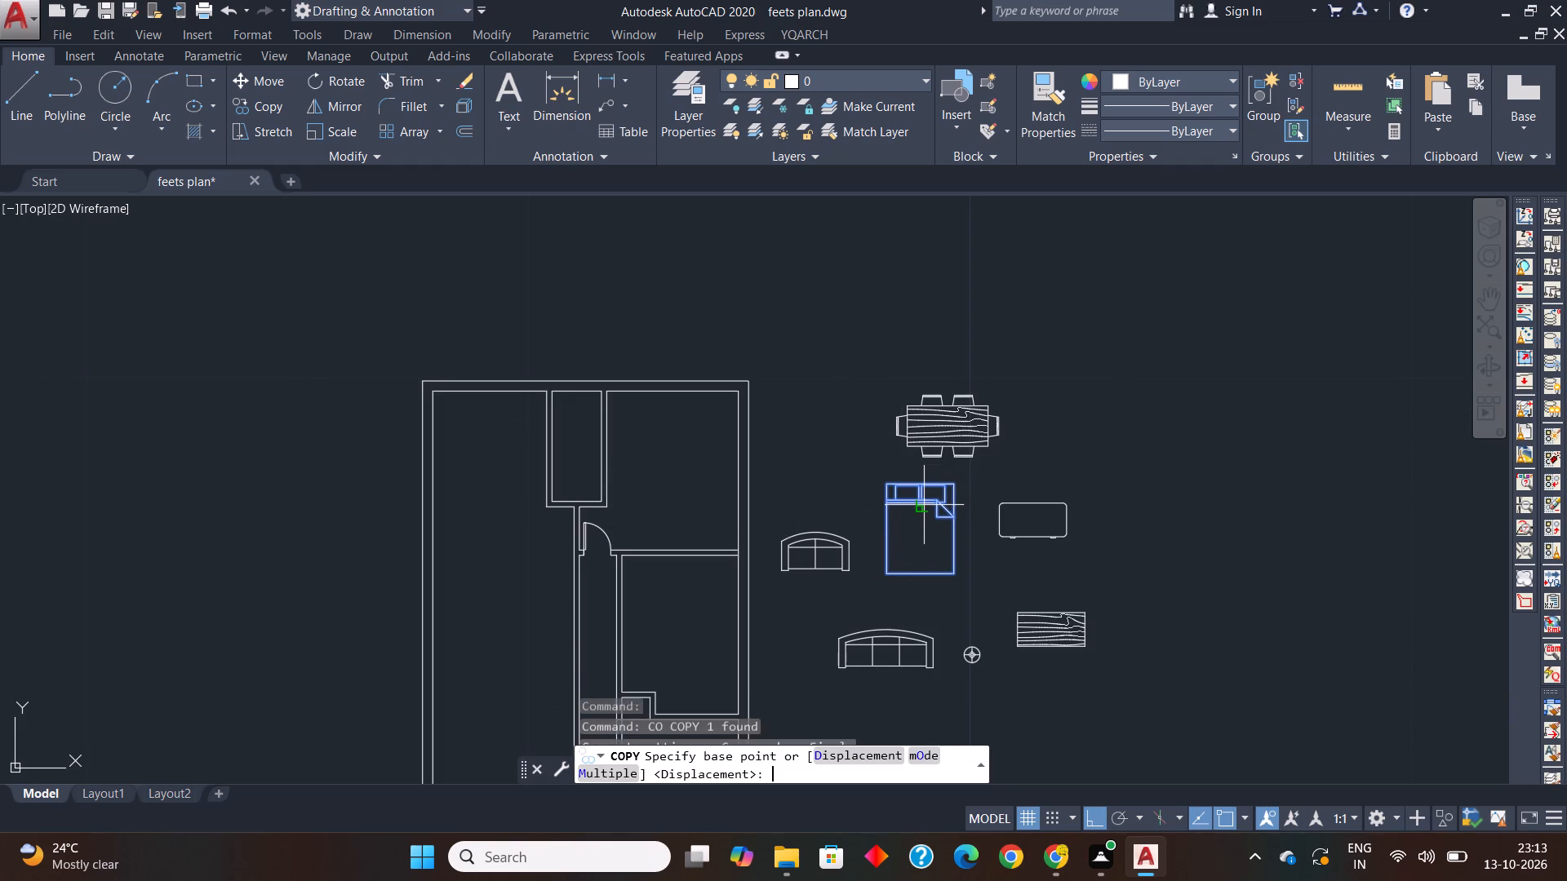
left_click(918, 480)
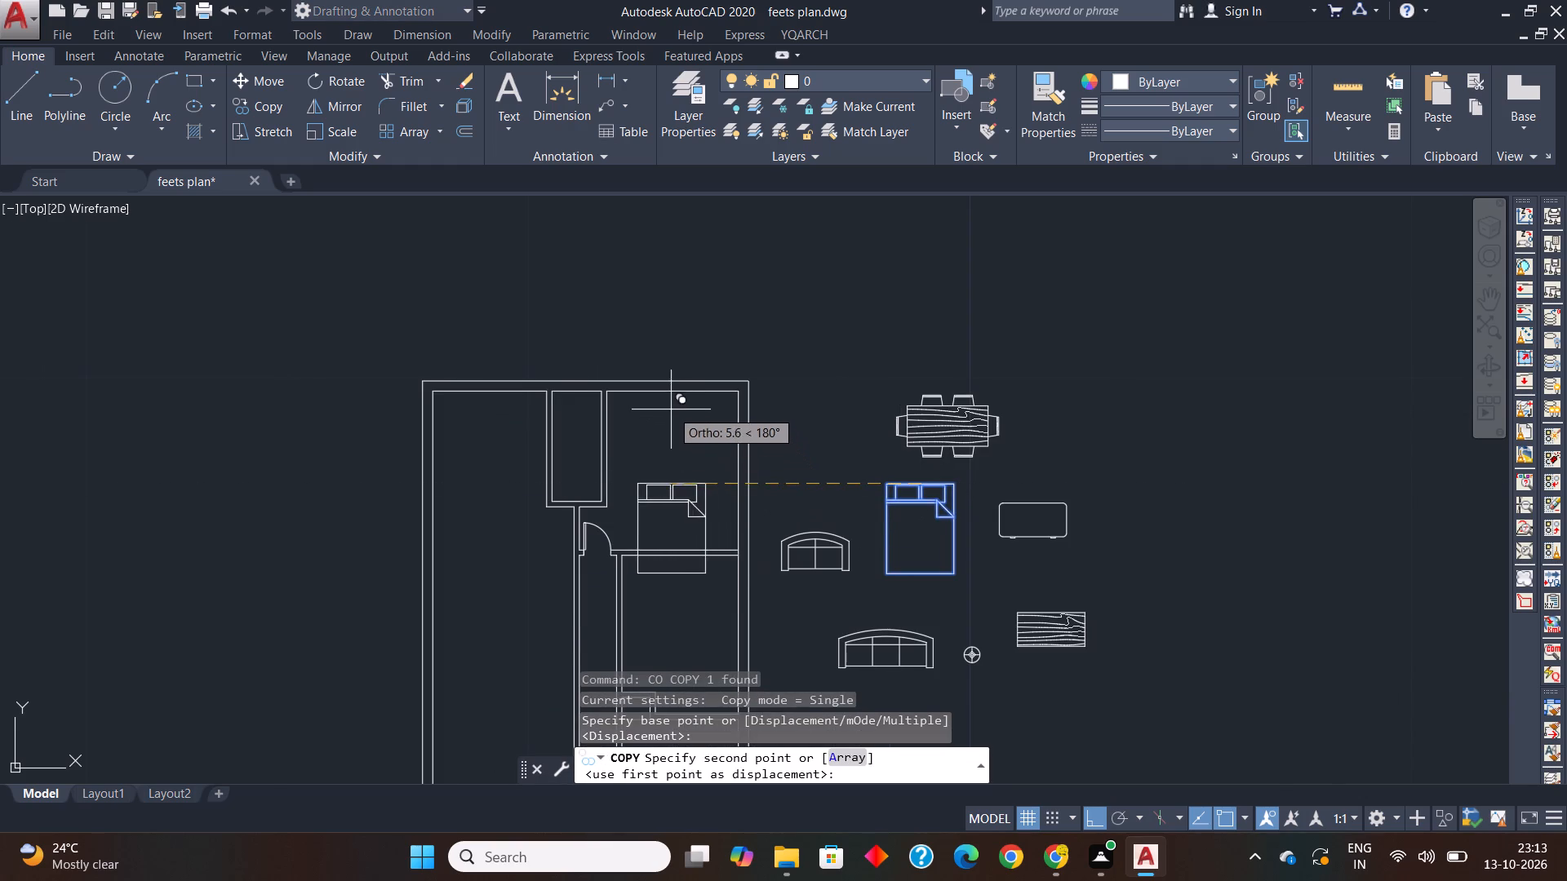
scroll(670, 409, "up", 1)
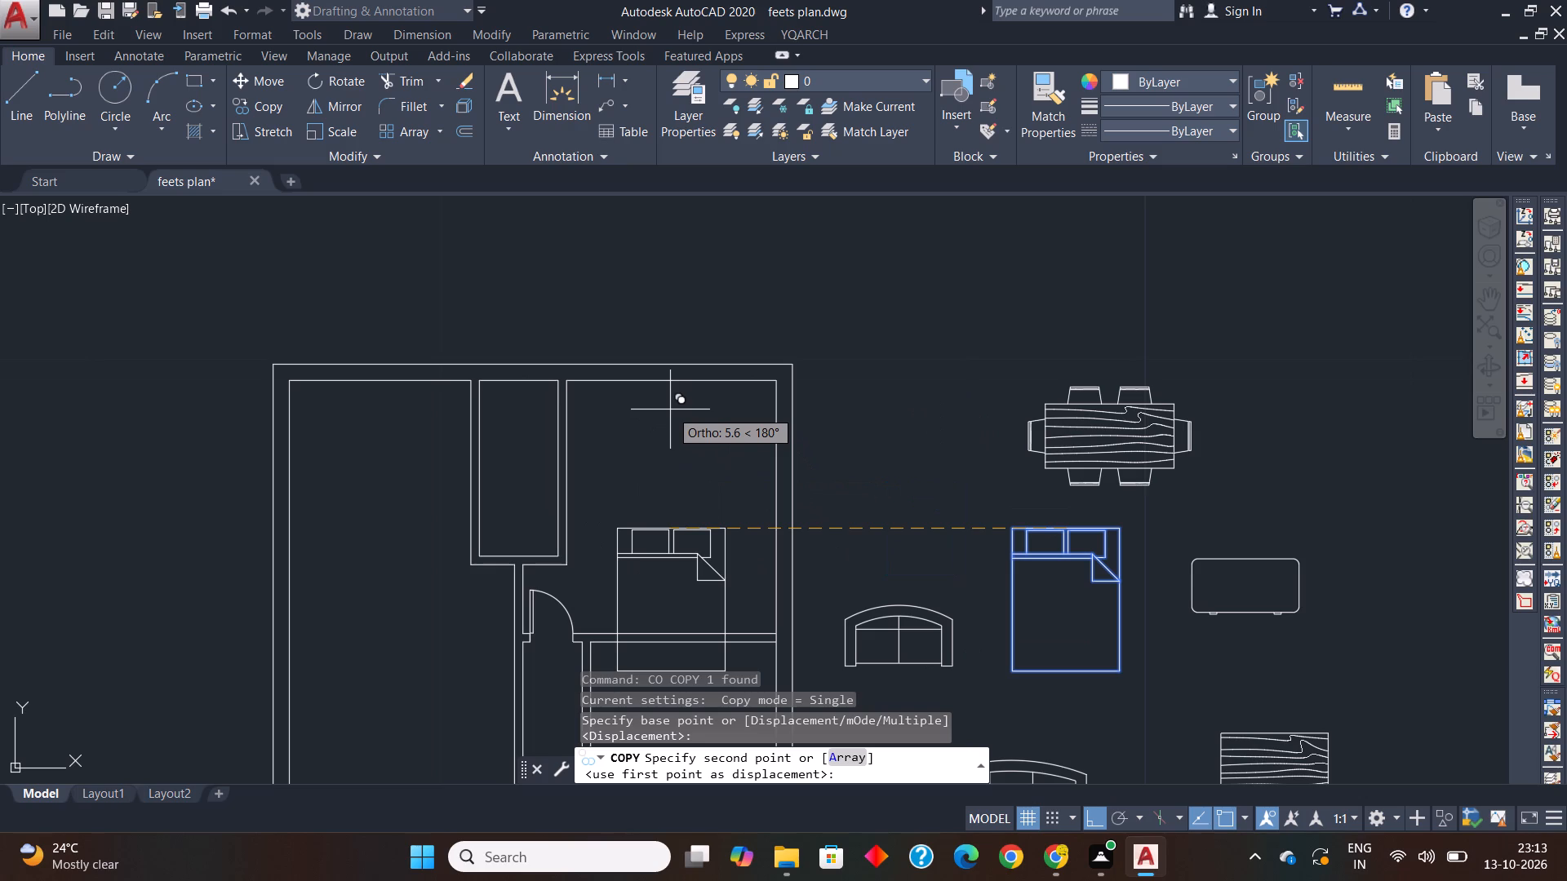
key("F8")
scroll(601, 418, "up", 2)
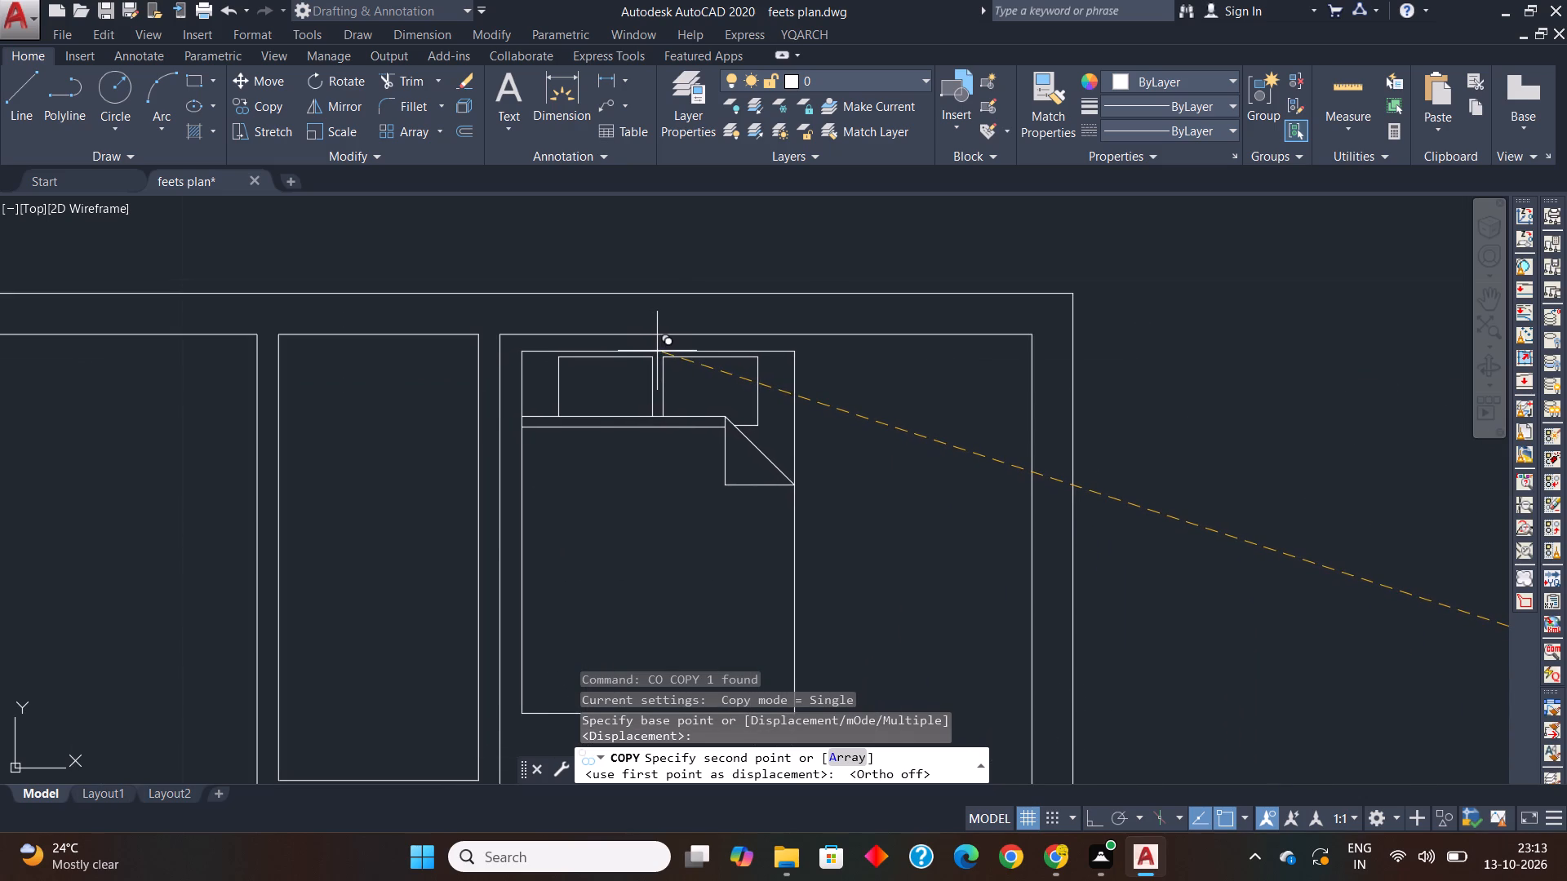
left_click(657, 351)
Copy the desk block by its top-edge midpoint to the empty space just outside the top-right bedroom's right wall.
scroll(656, 351, "down", 2)
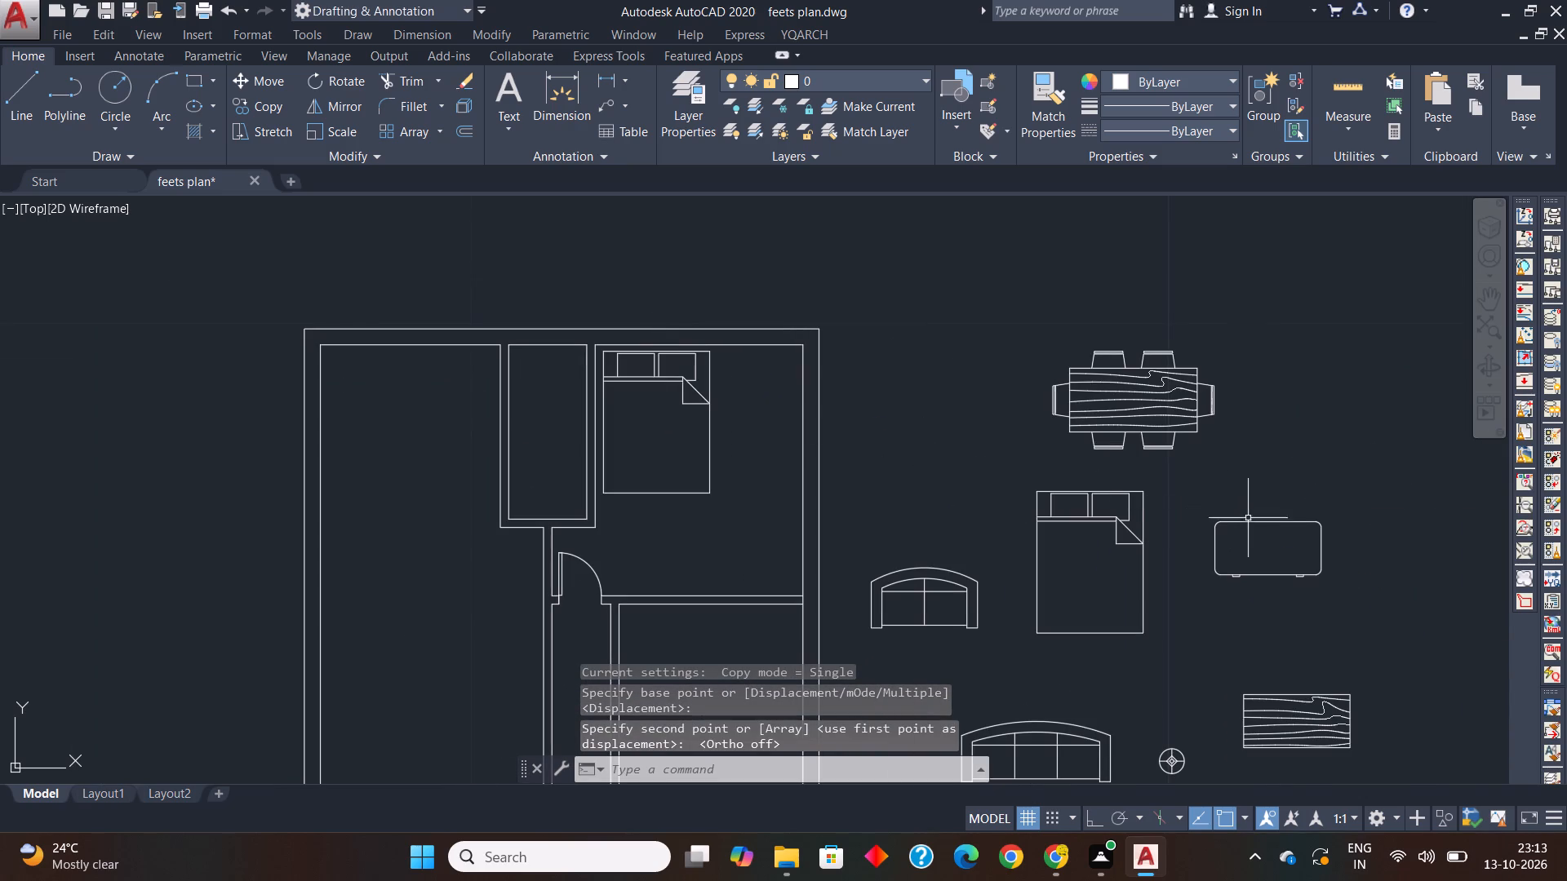
left_click(1254, 522)
key("c")
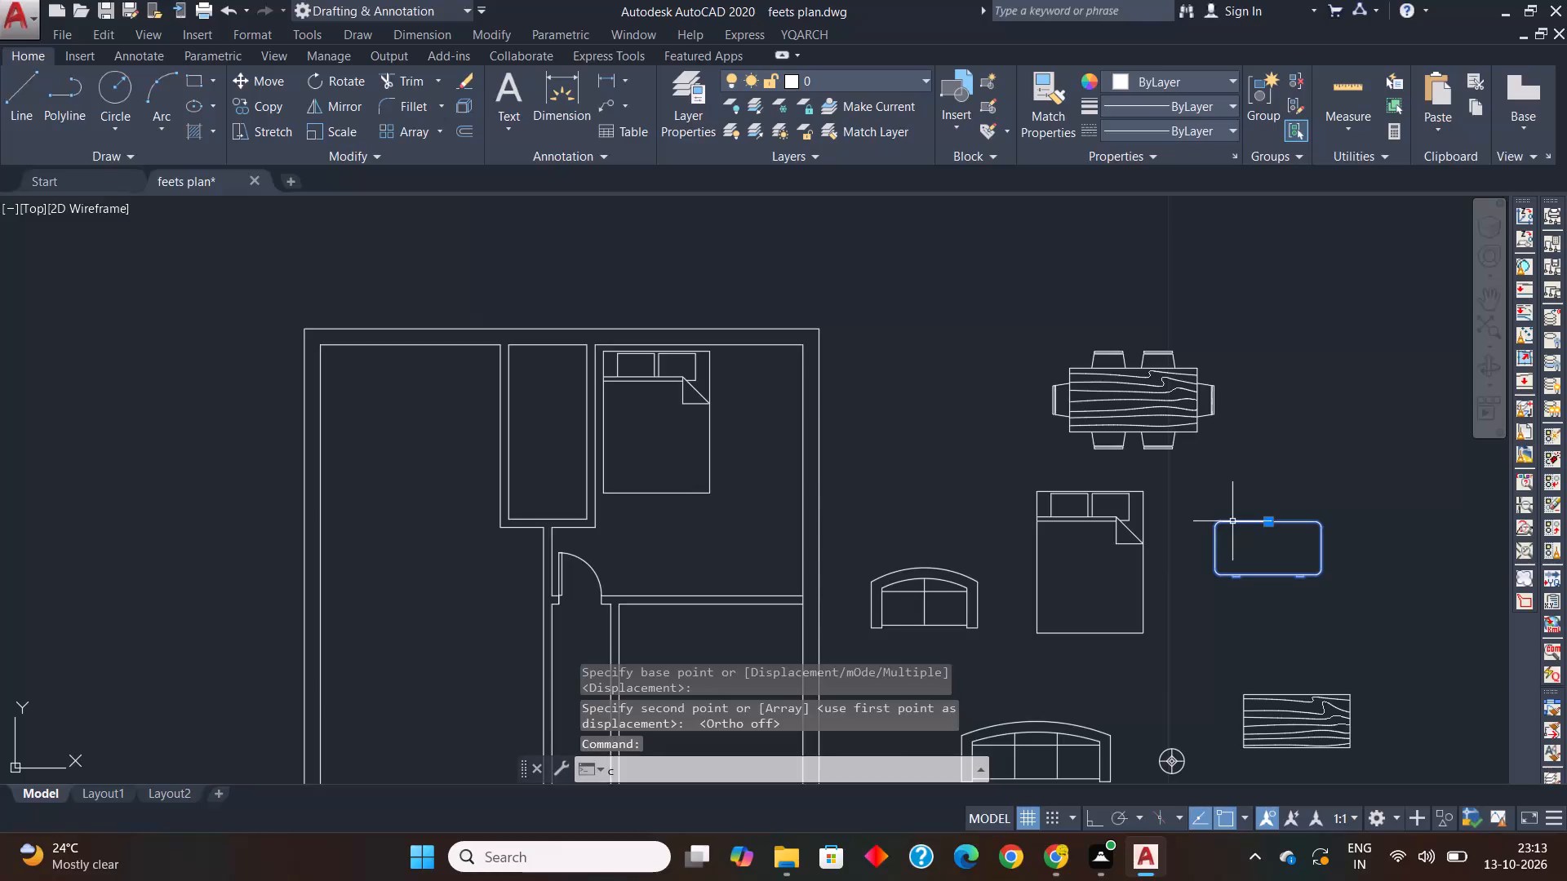
key("o")
key("space")
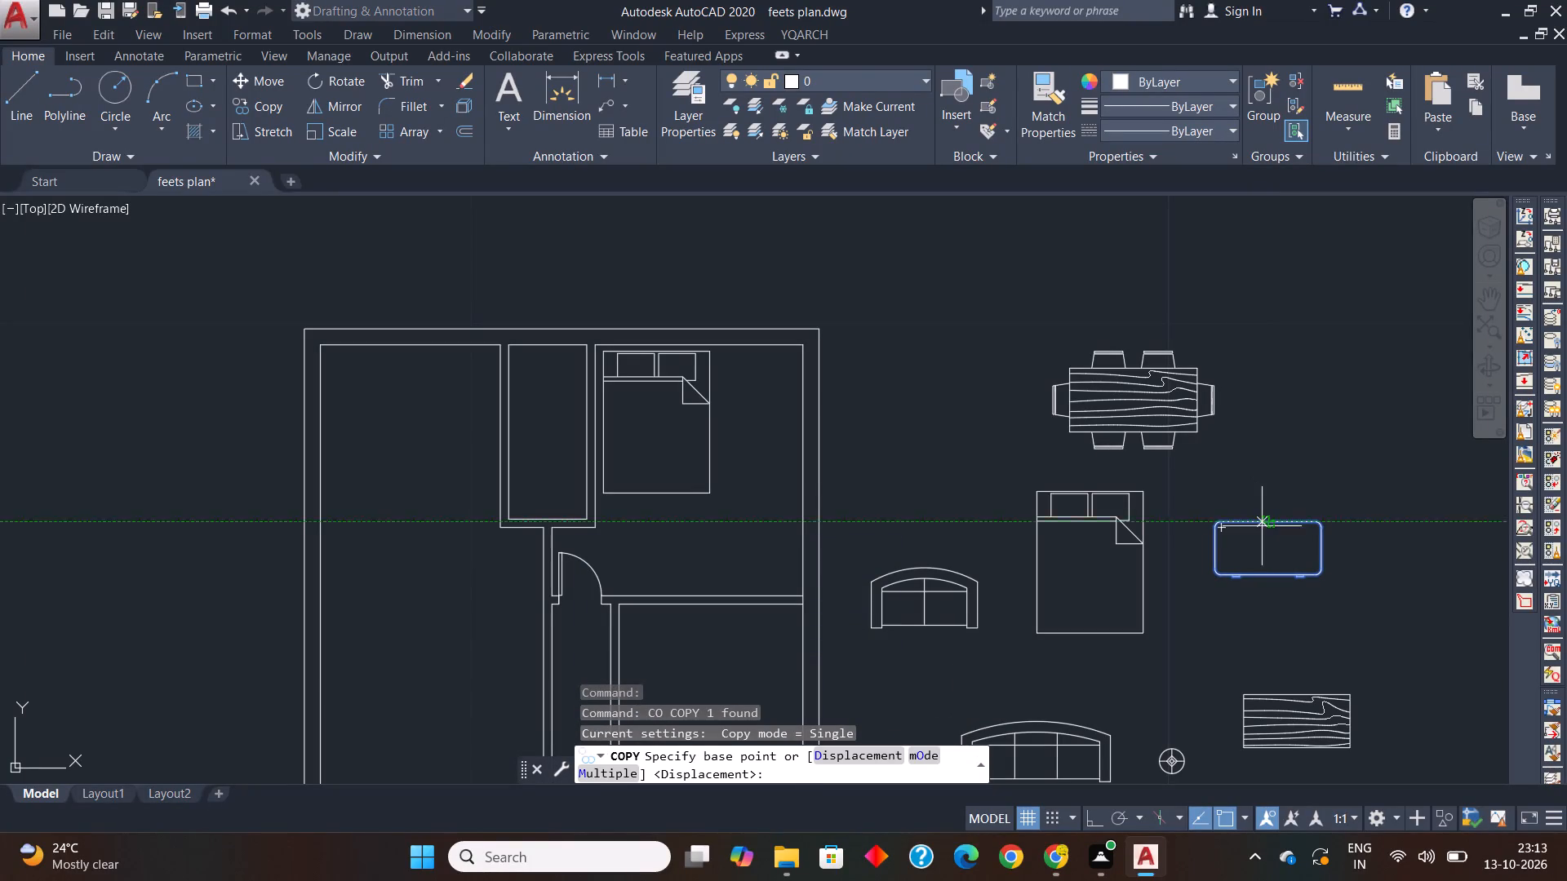
left_click(1267, 520)
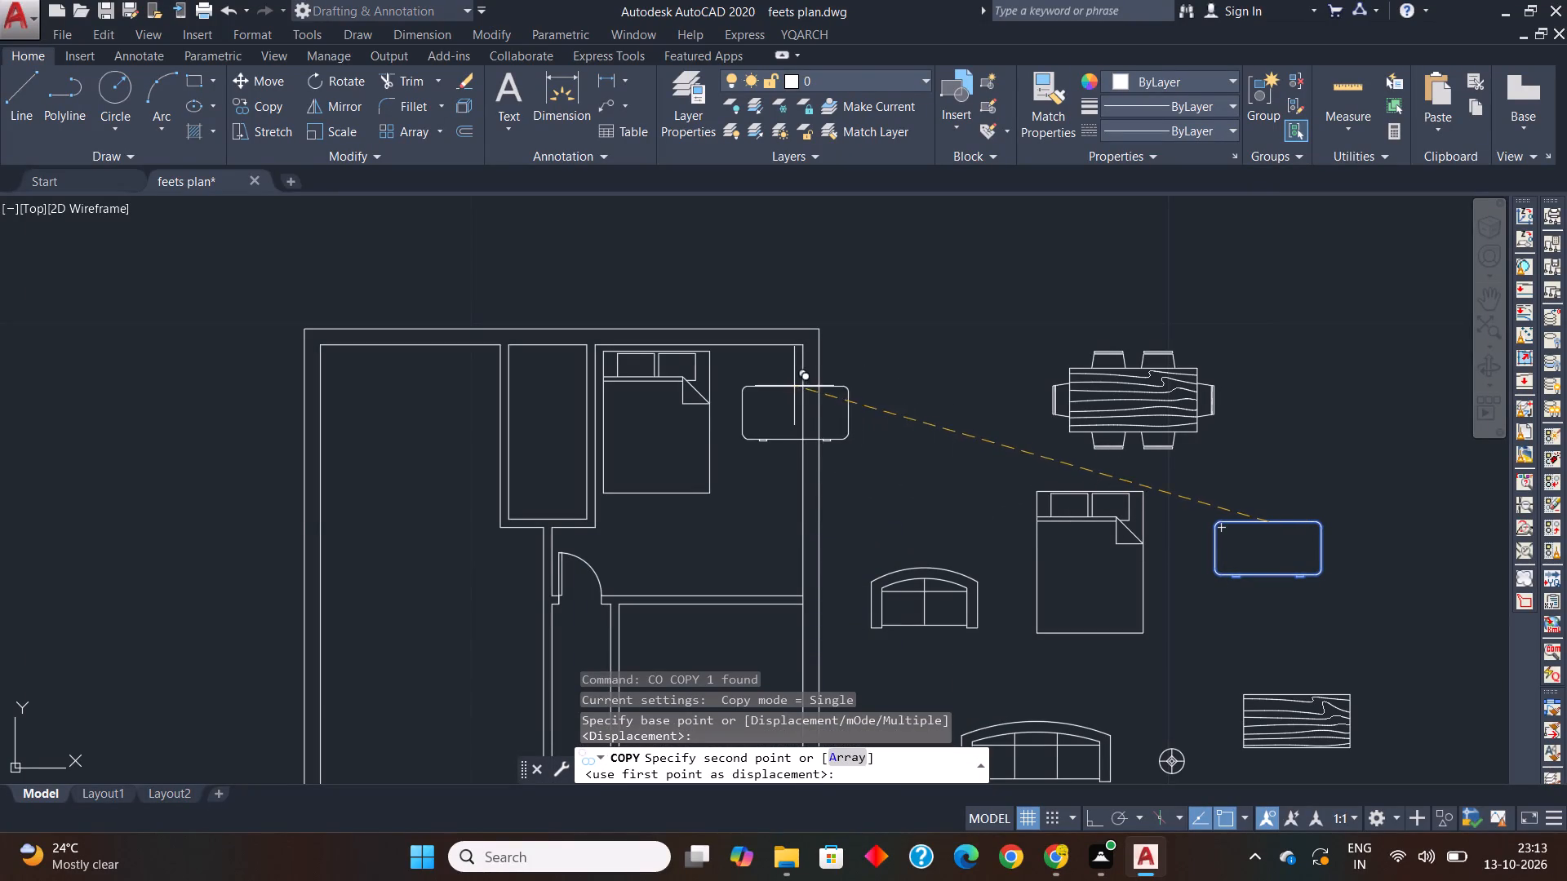
scroll(763, 364, "up", 2)
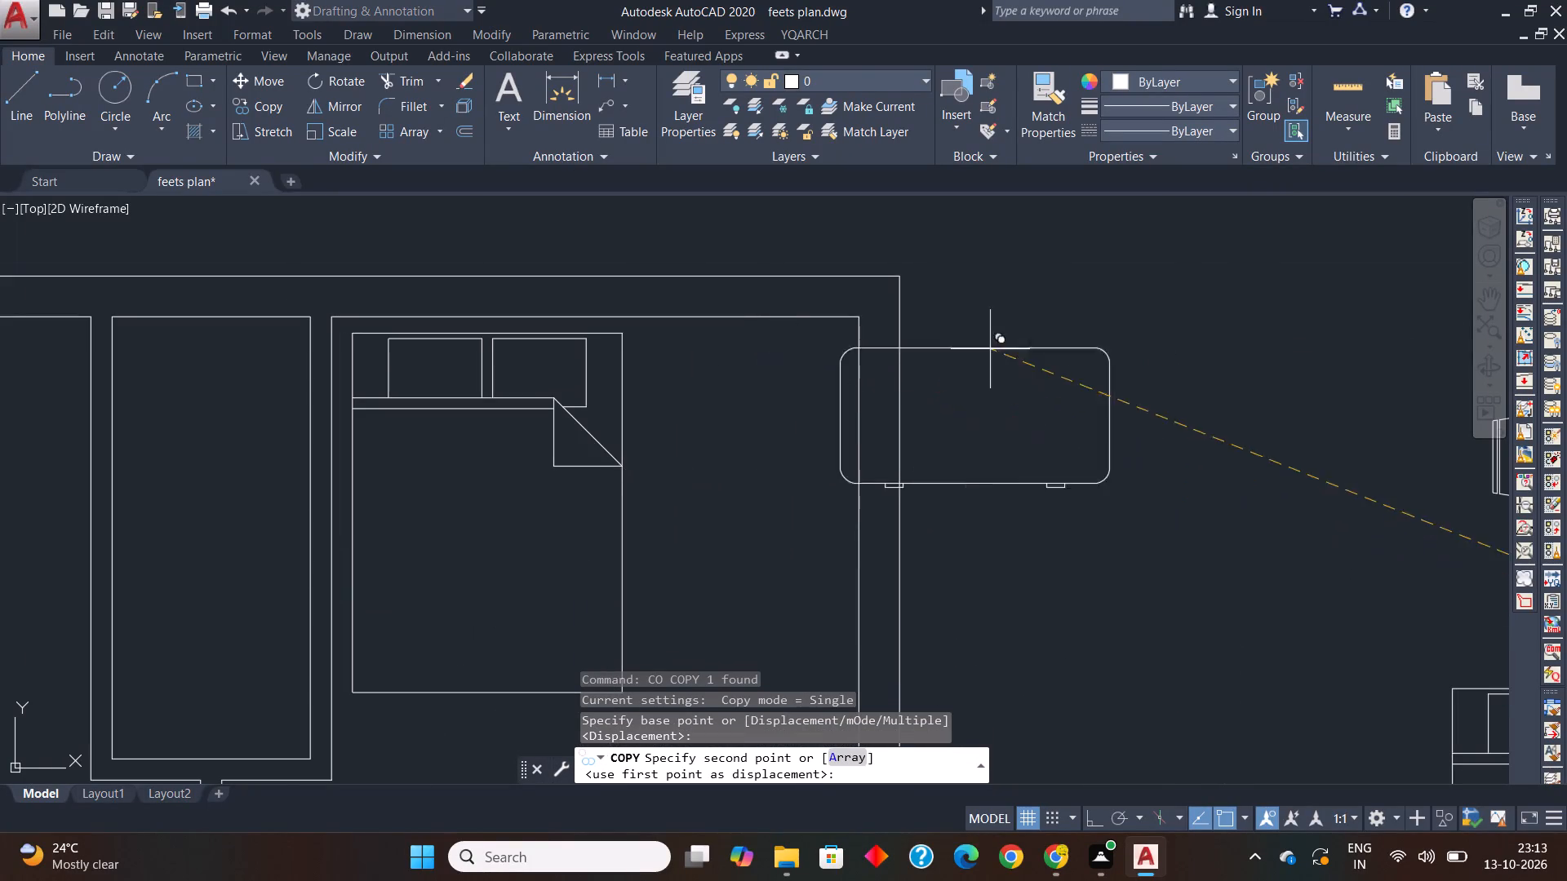
left_click(1103, 365)
Scale the copied desk by a factor of 0.8 about its bottom-edge midpoint.
scroll(1103, 372, "down", 2)
middle_click_drag(1103, 379, 863, 401)
scroll(901, 399, "up", 1)
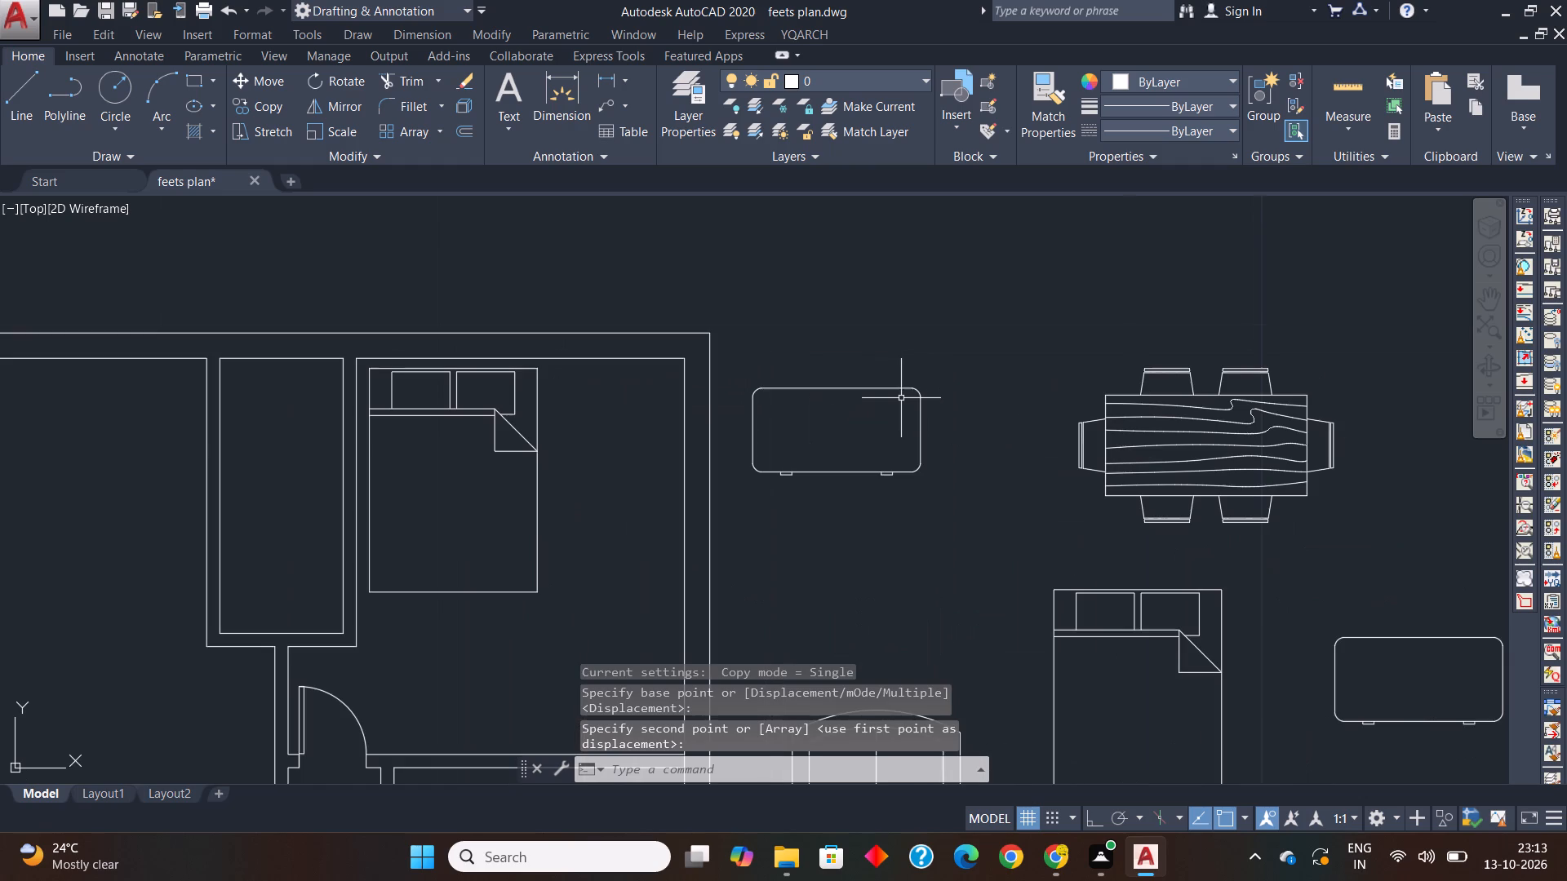
type("sc")
key("space")
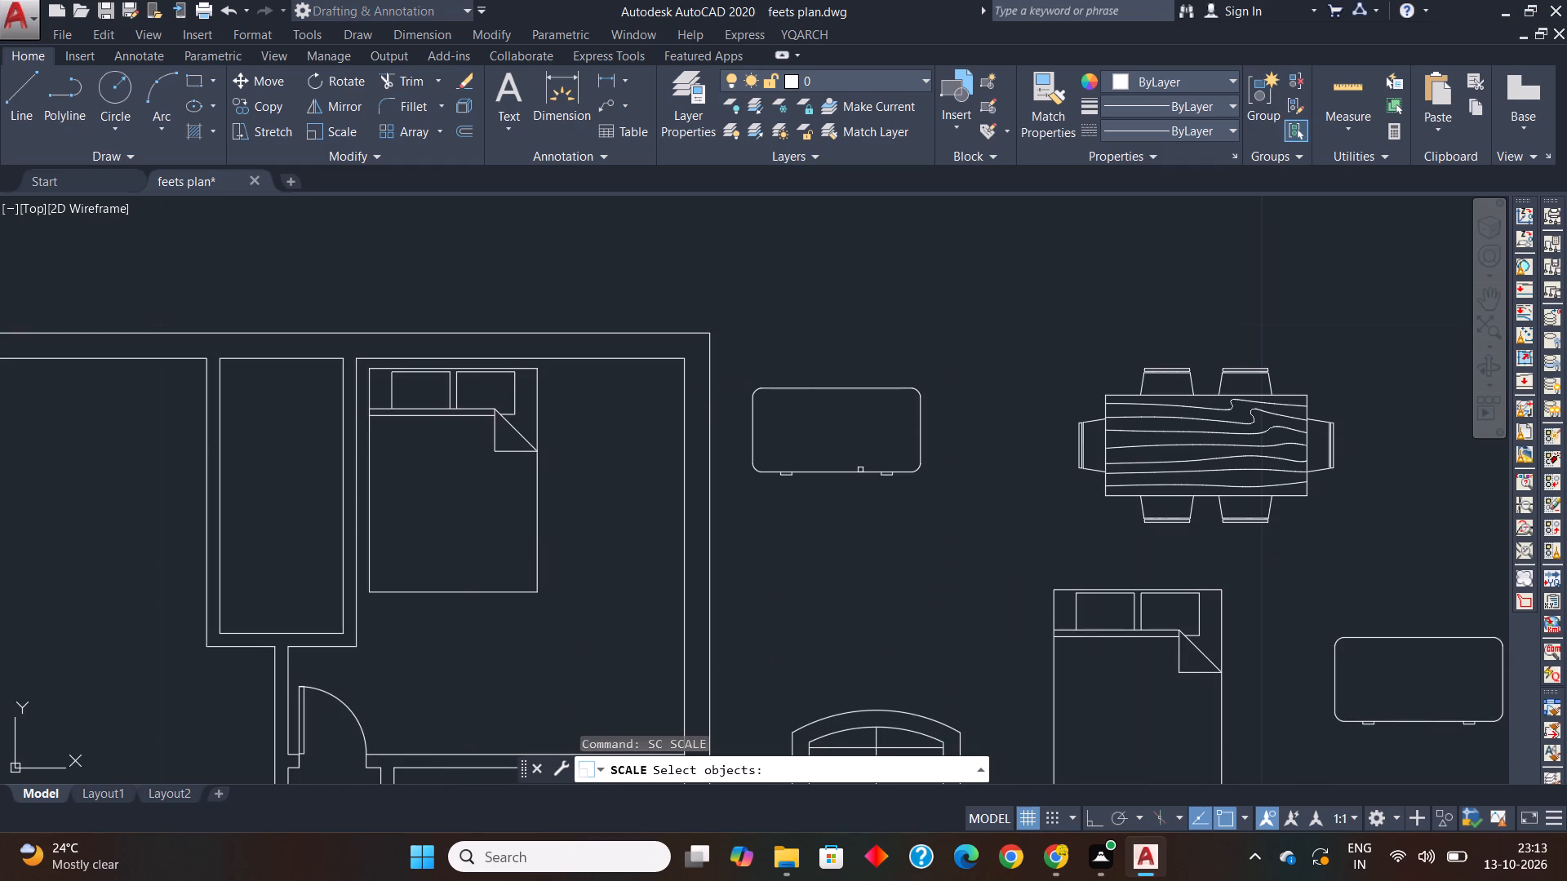
left_click(860, 471)
key("space")
left_click(835, 471)
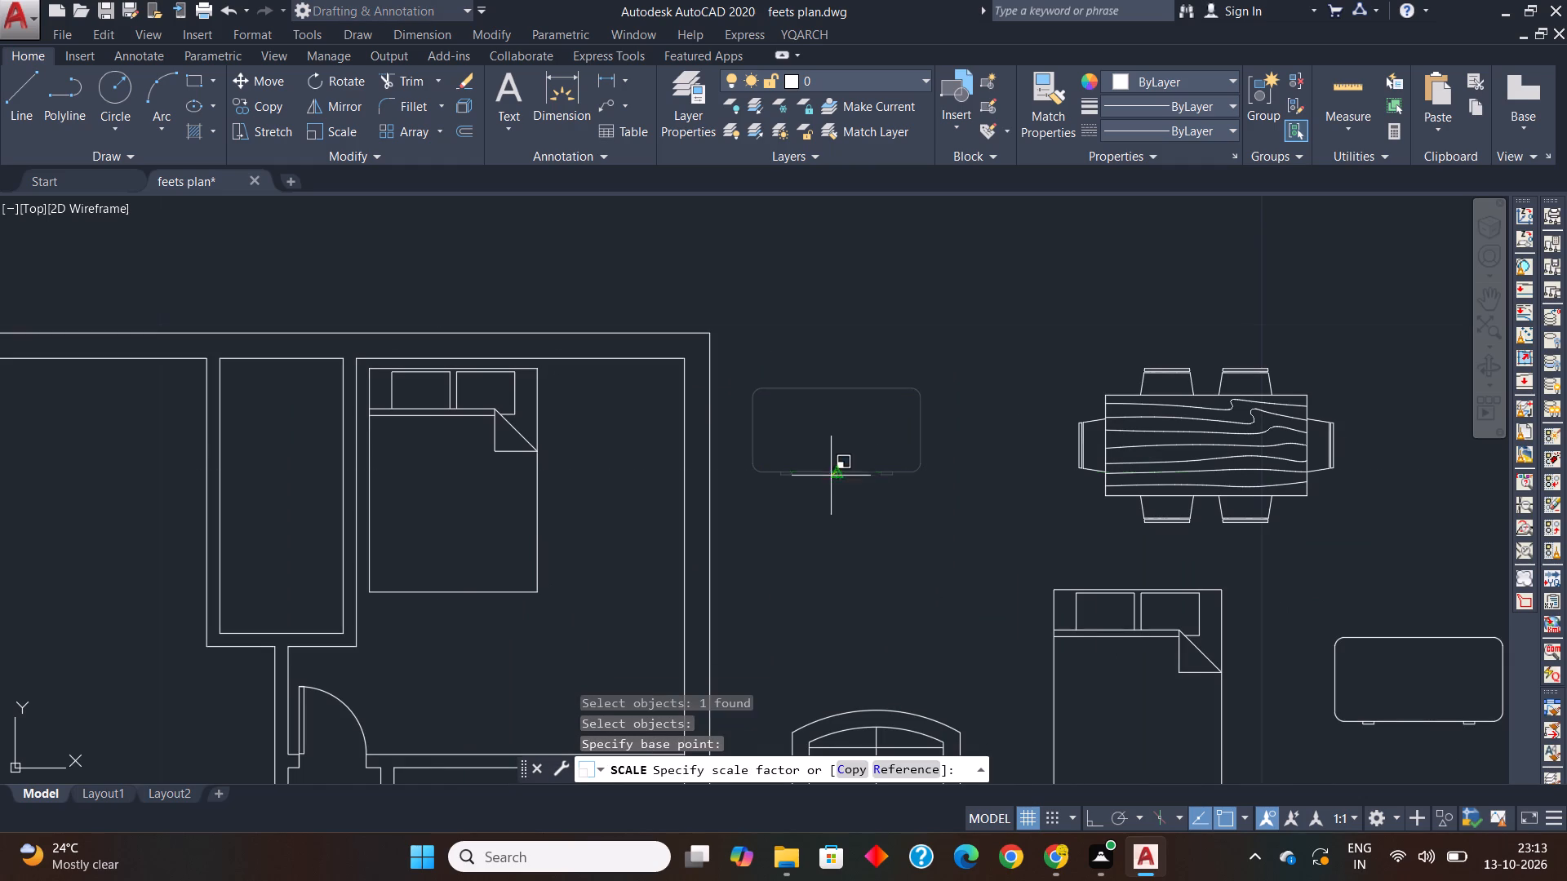
type("0.8")
key("Return")
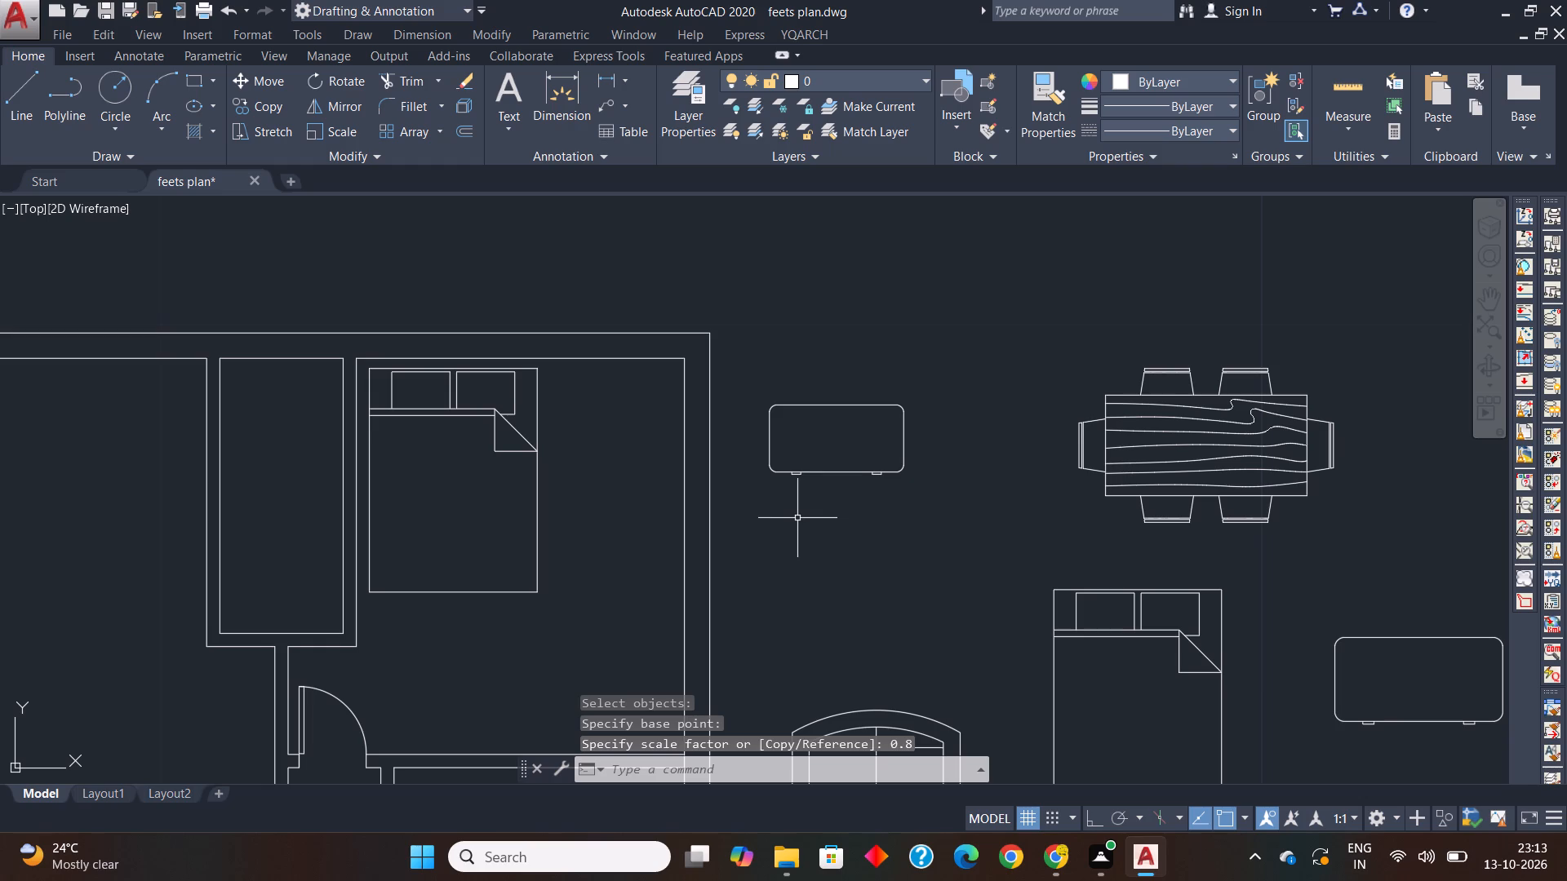
Move the scaled desk into the top-right bedroom, between the bed and the right wall, just below the top wall.
left_click(804, 472)
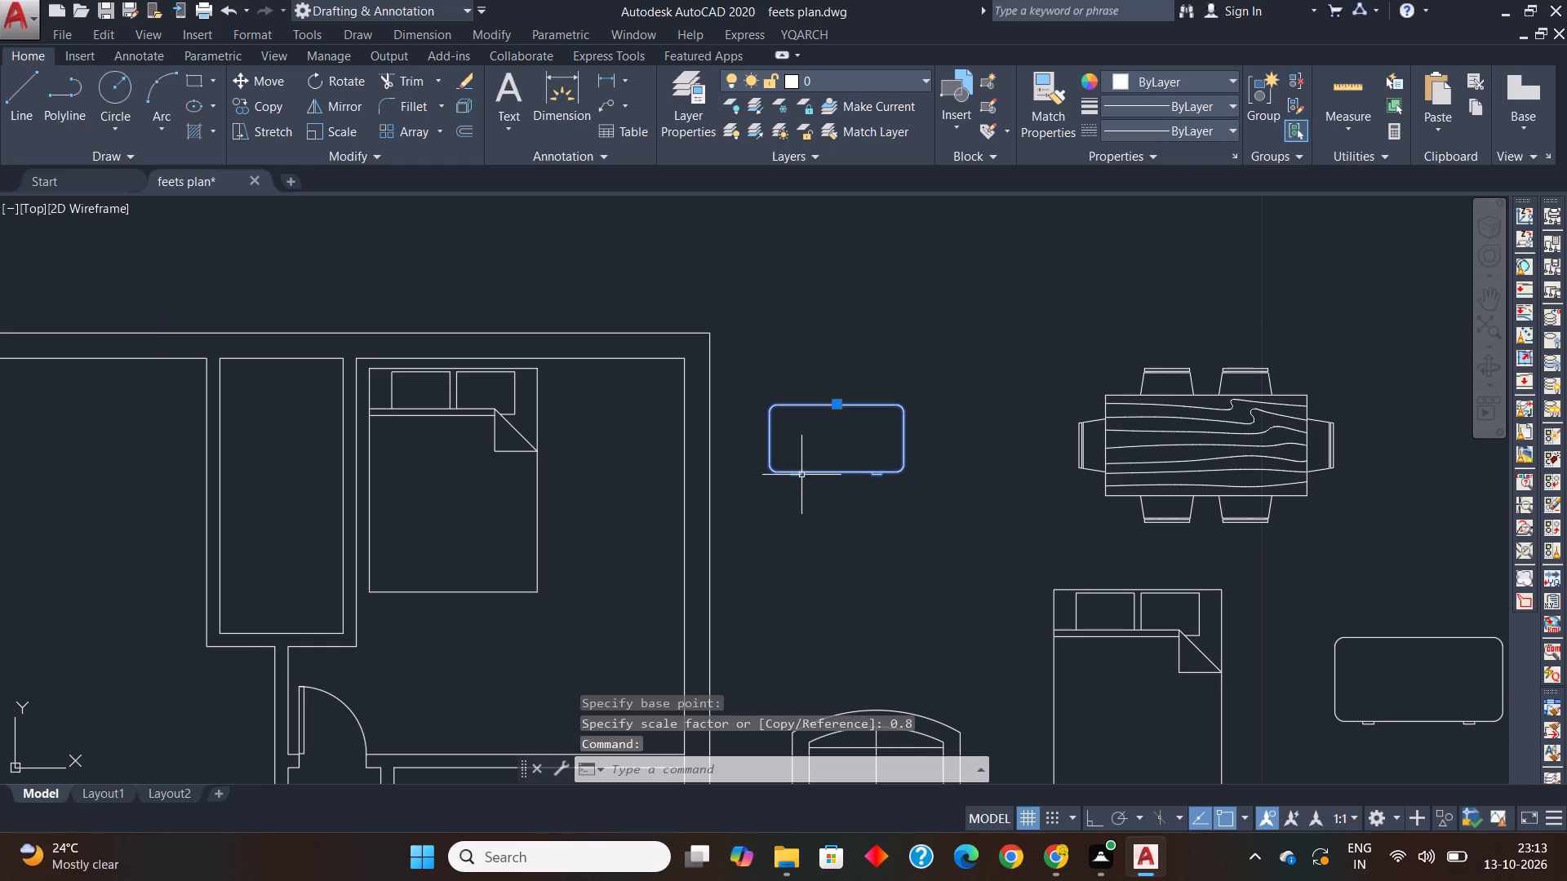
key("m")
key("space")
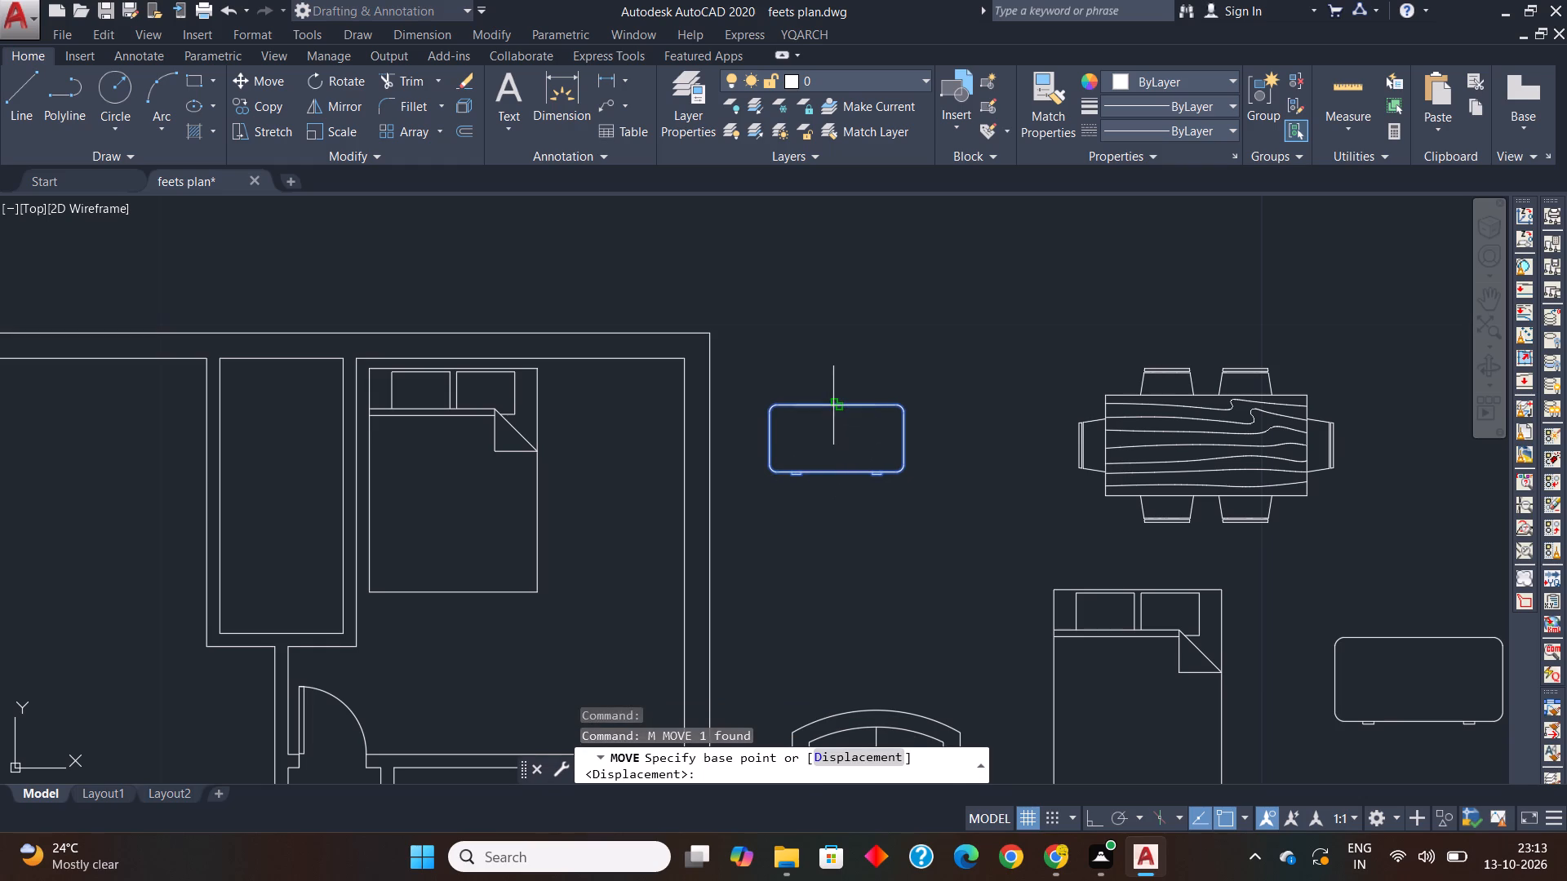
left_click(833, 405)
scroll(607, 395, "up", 2)
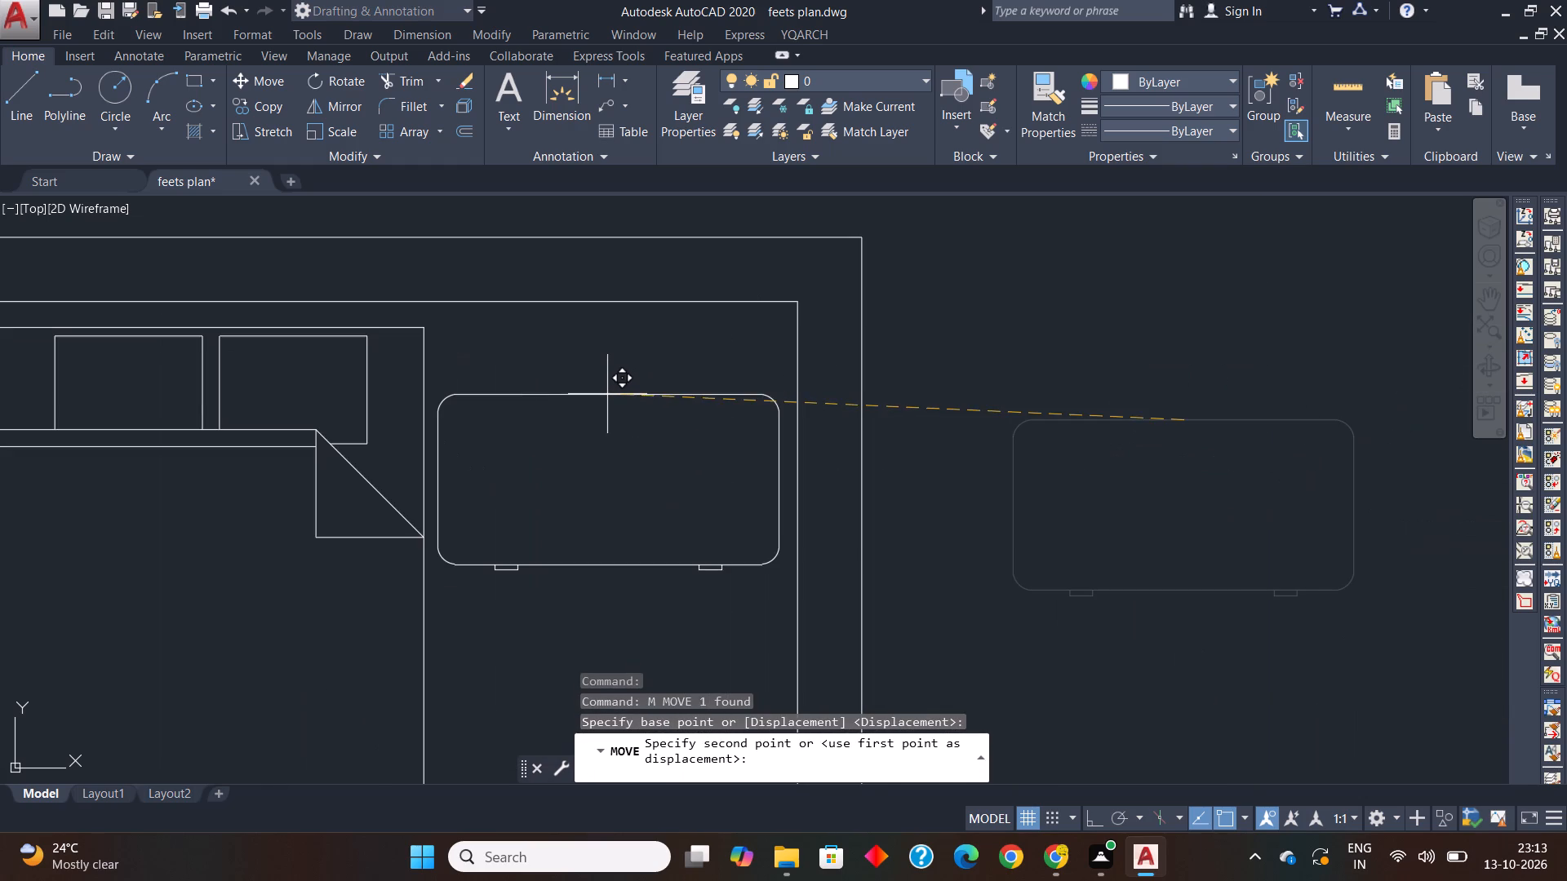
left_click(605, 327)
Move the table lamp block onto the right end of the desk in the top-right bedroom.
scroll(605, 337, "down", 3)
middle_click_drag(762, 458, 730, 416)
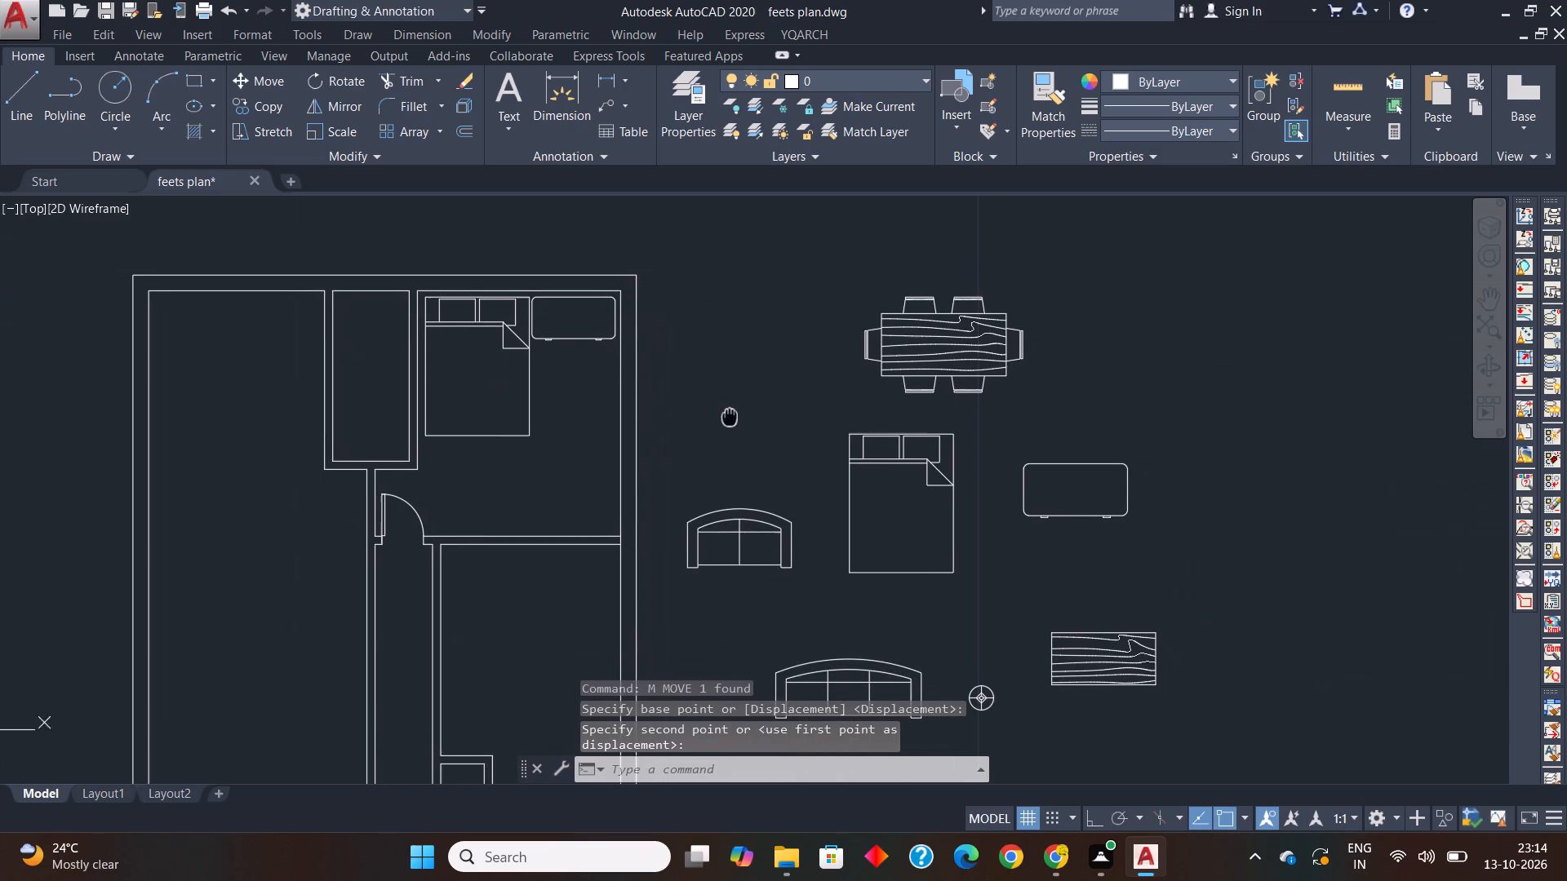
middle_click_drag(730, 416, 728, 415)
middle_click_drag(855, 556, 738, 432)
left_click(859, 573)
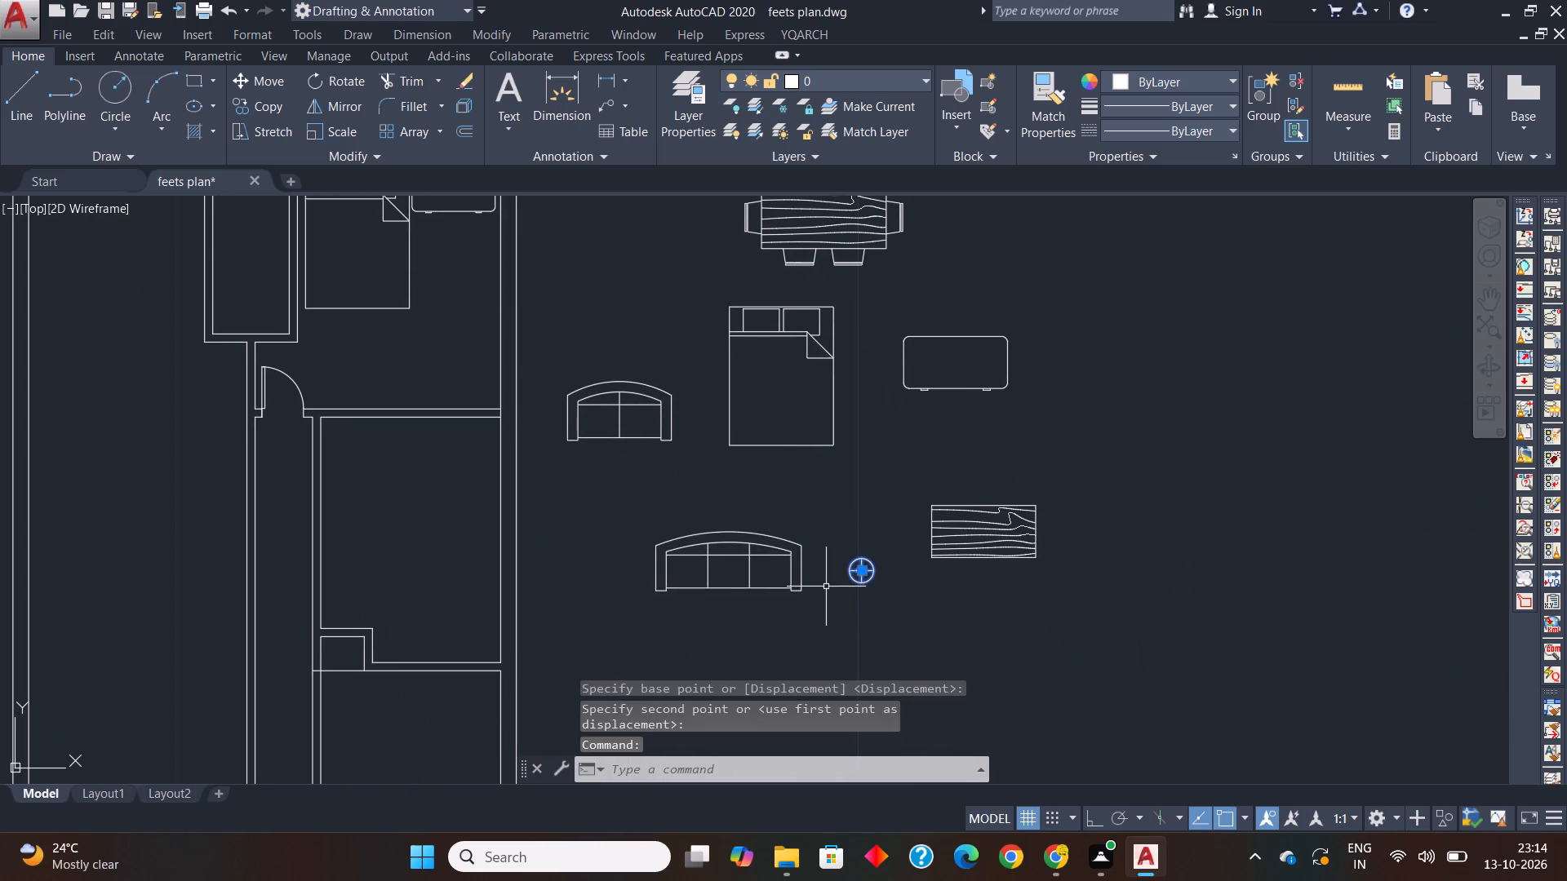
left_click(864, 570)
scroll(700, 503, "down", 2)
middle_click_drag(700, 503, 757, 570)
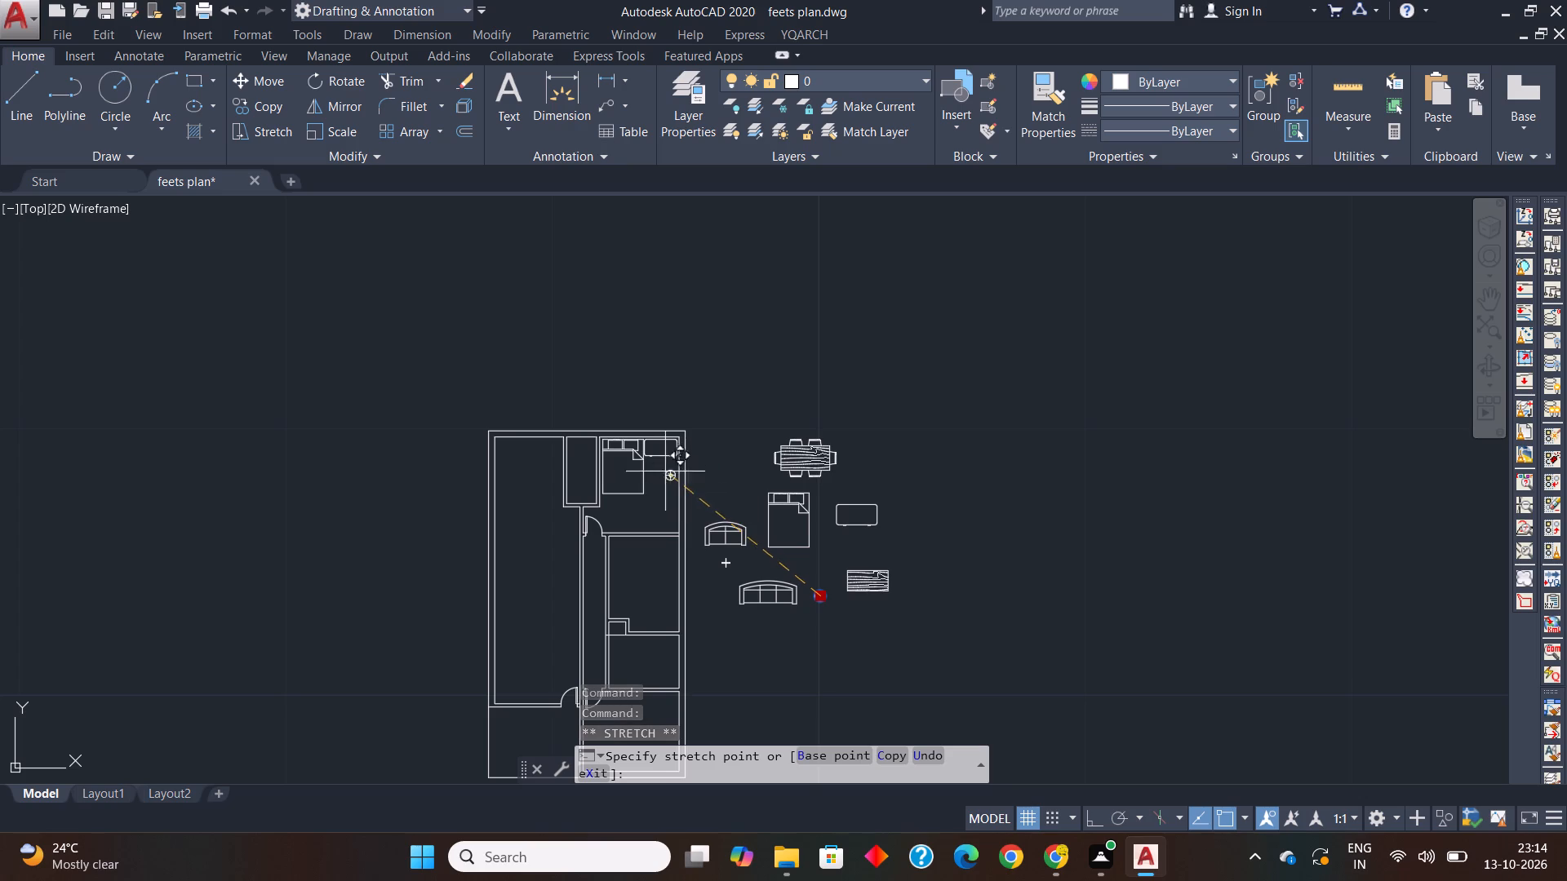
scroll(659, 449, "up", 4)
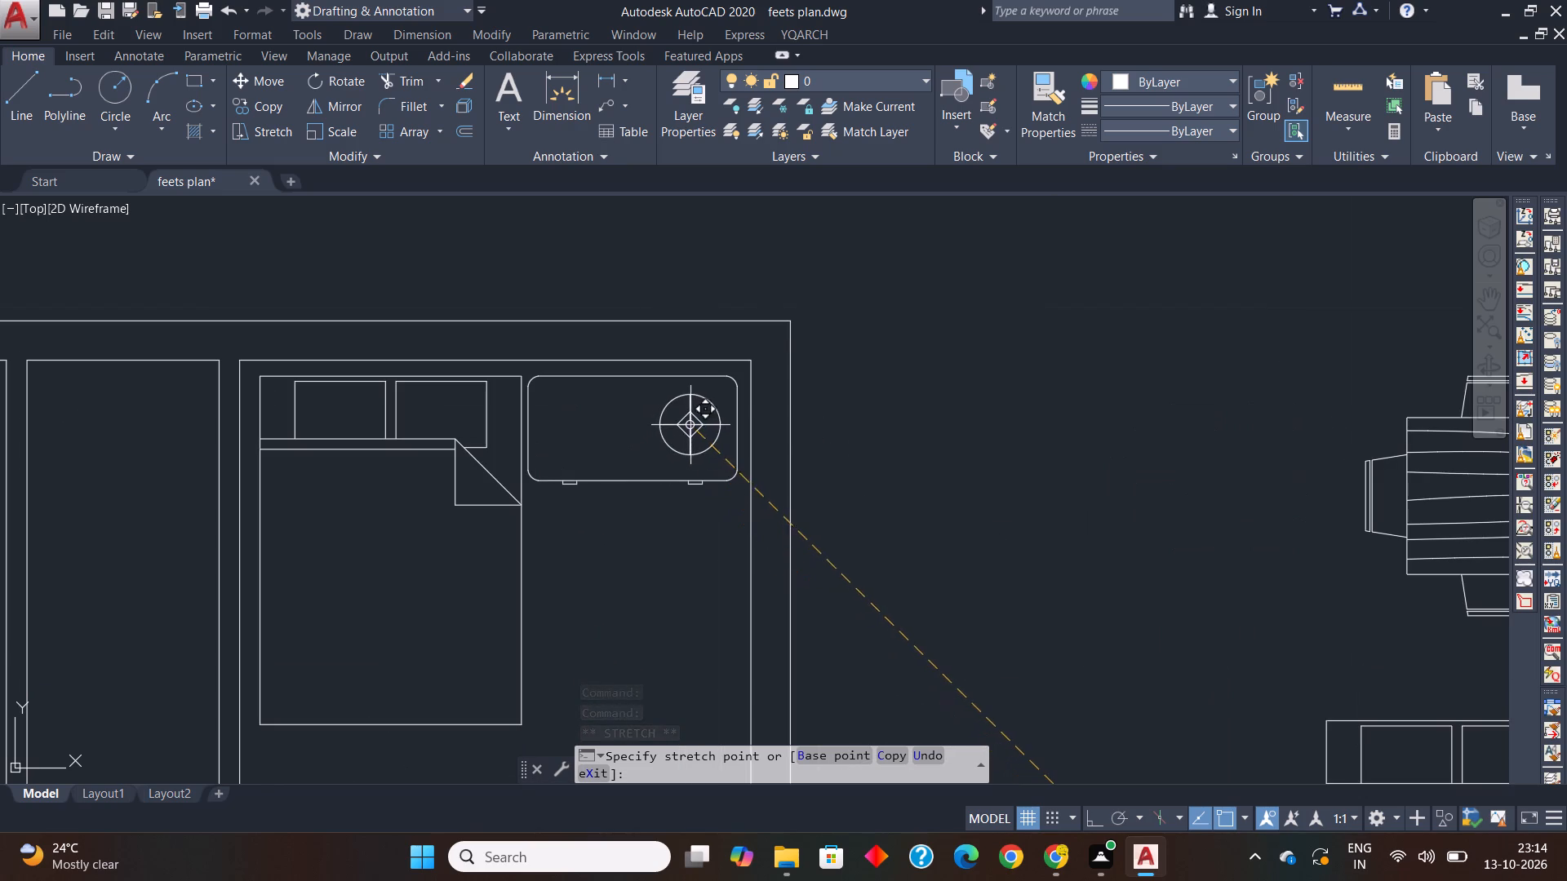
left_click(692, 423)
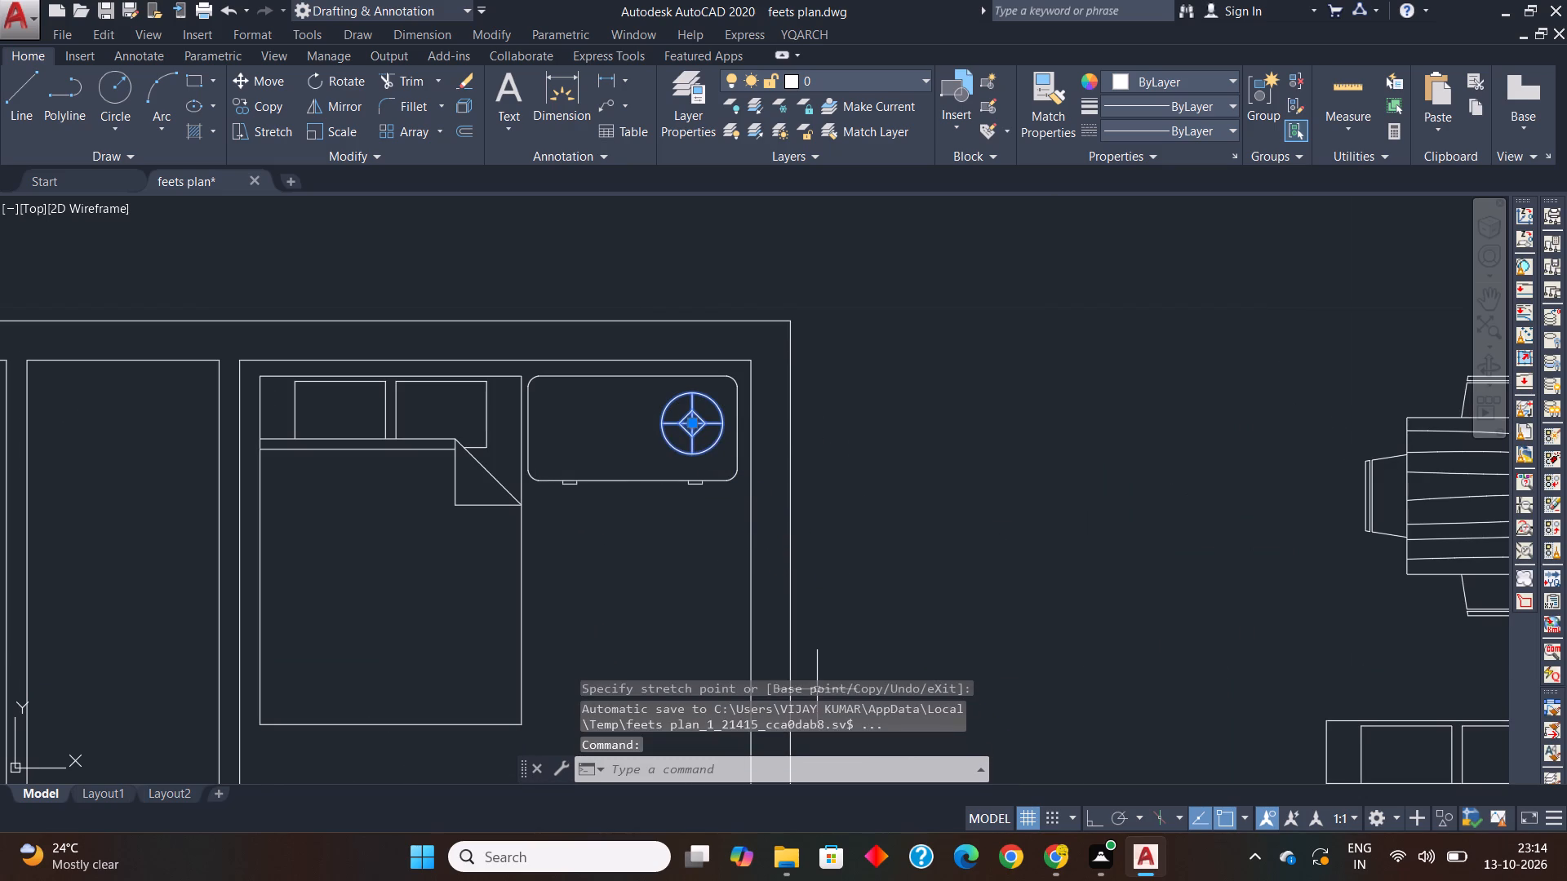
Insert the Phone - Desk block from Home - Space Planner.dwg into the empty space below the spare furniture outside the plan.
key("ctrl+2")
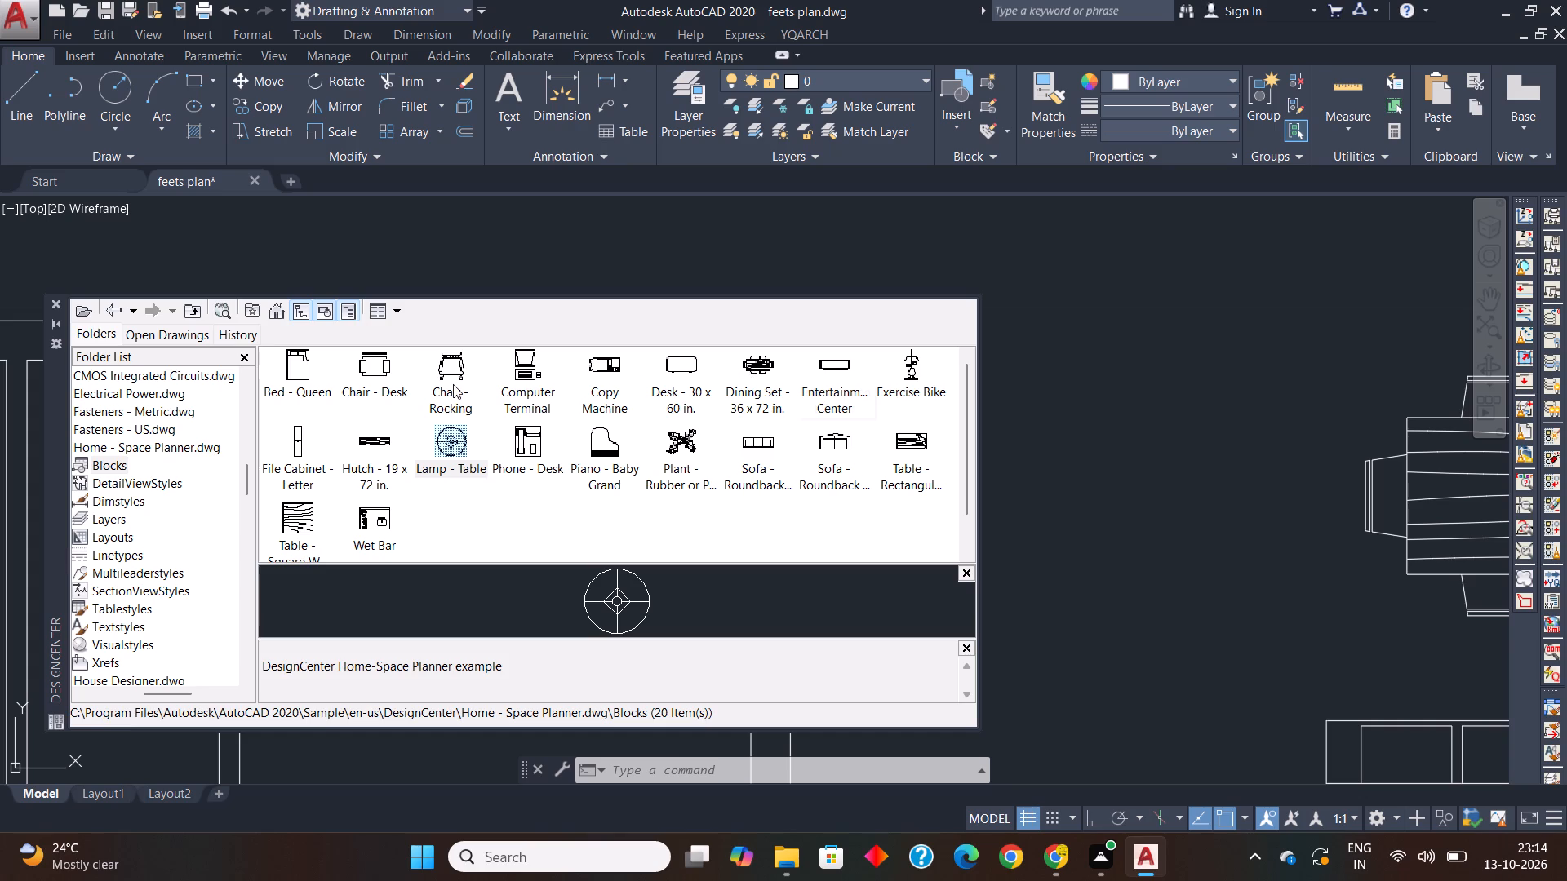
left_click_drag(527, 437, 537, 448)
left_click_drag(537, 448, 1162, 472)
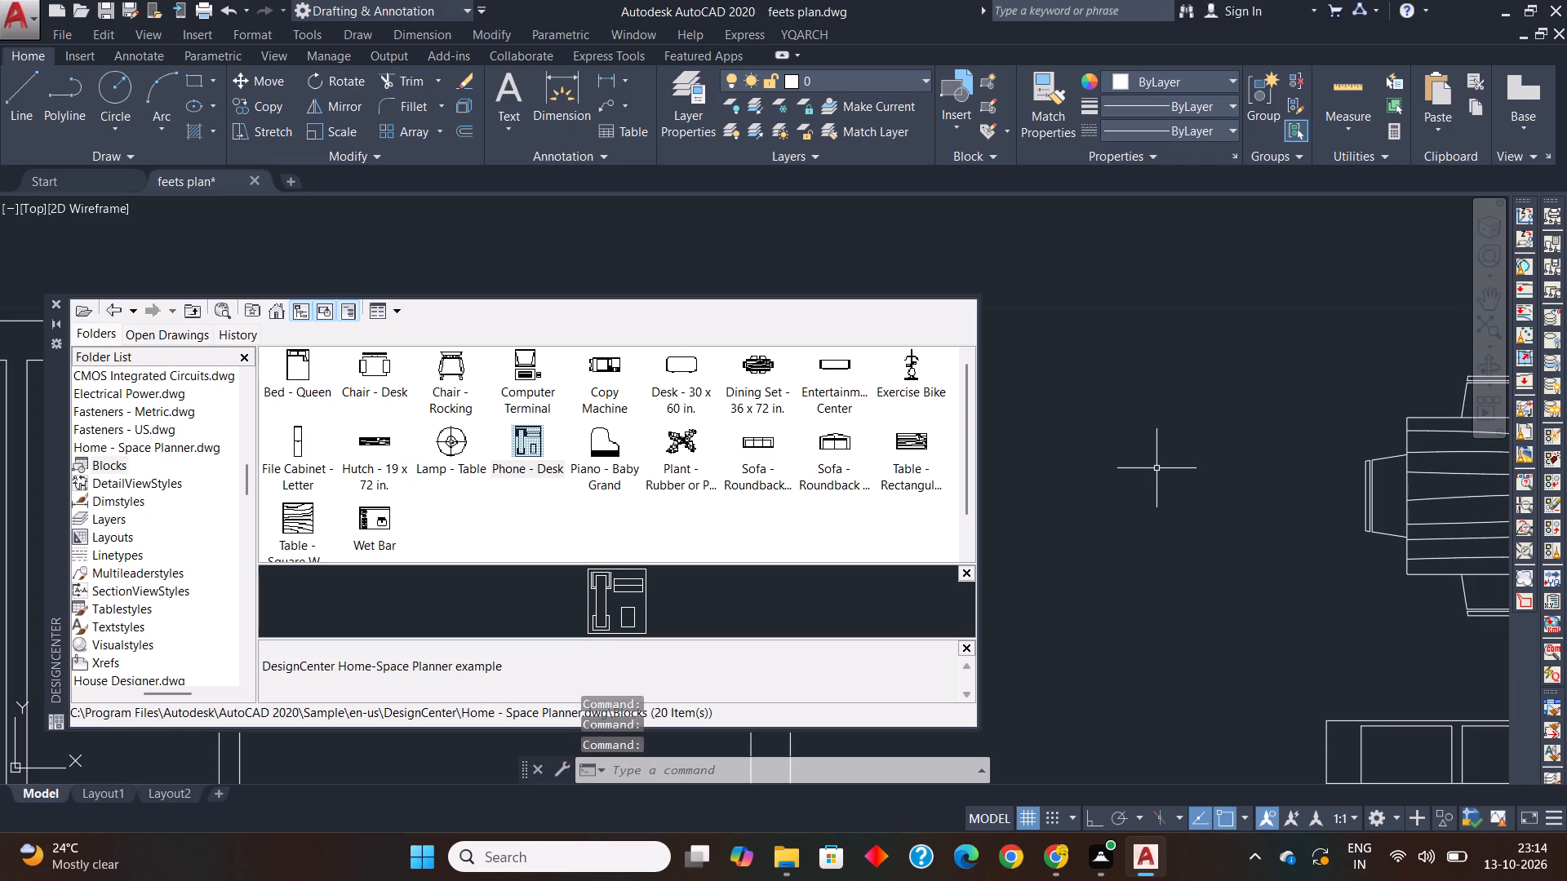
scroll(1088, 460, "down", 5)
middle_click_drag(1092, 467, 1191, 371)
left_click_drag(526, 439, 1221, 545)
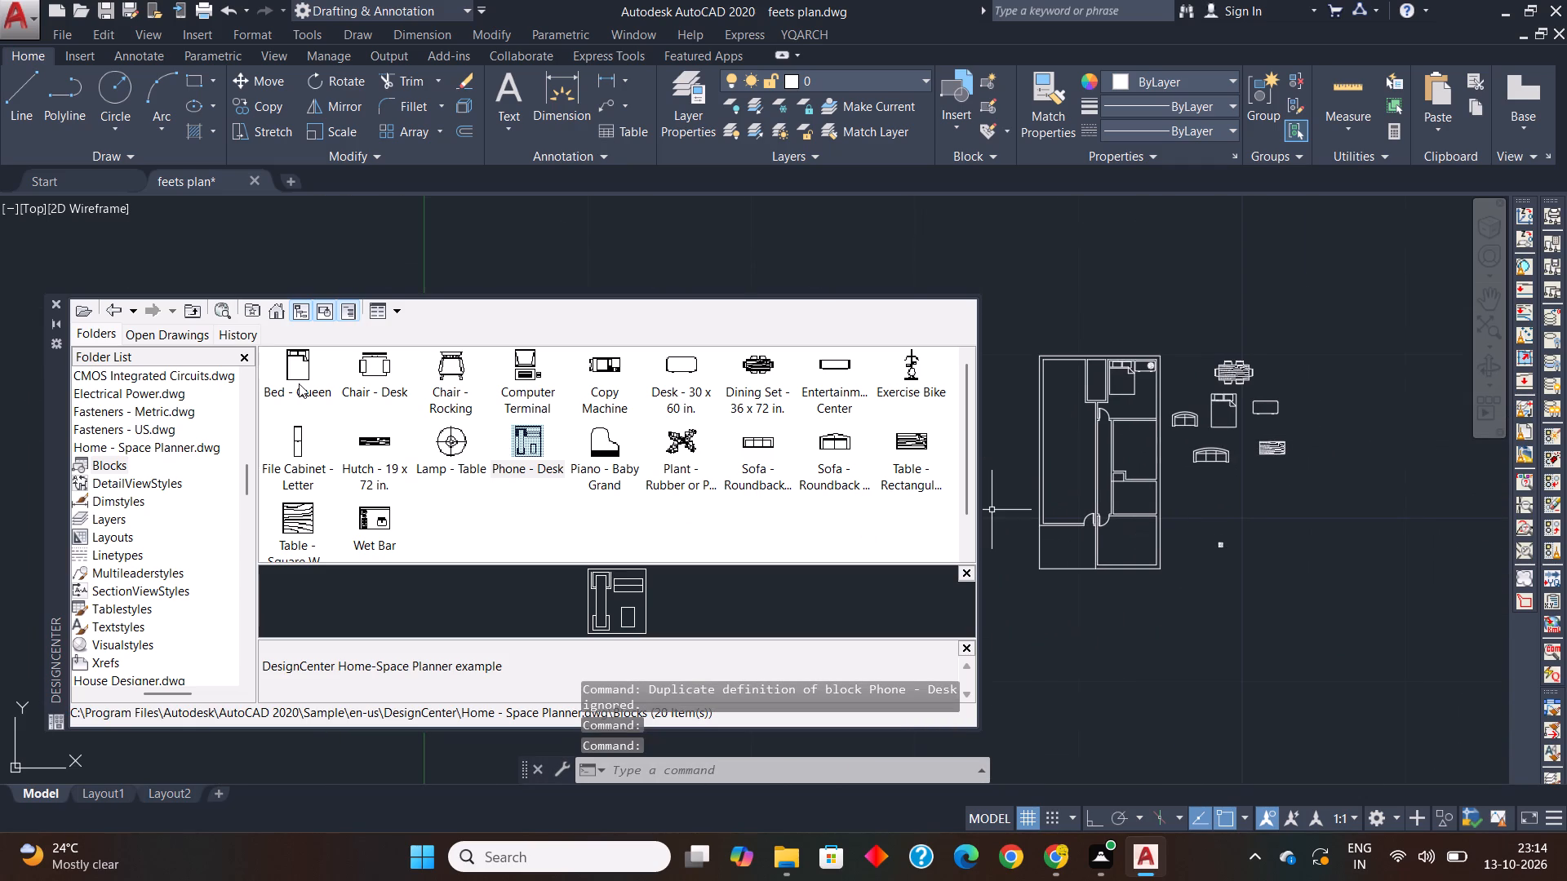
left_click(55, 308)
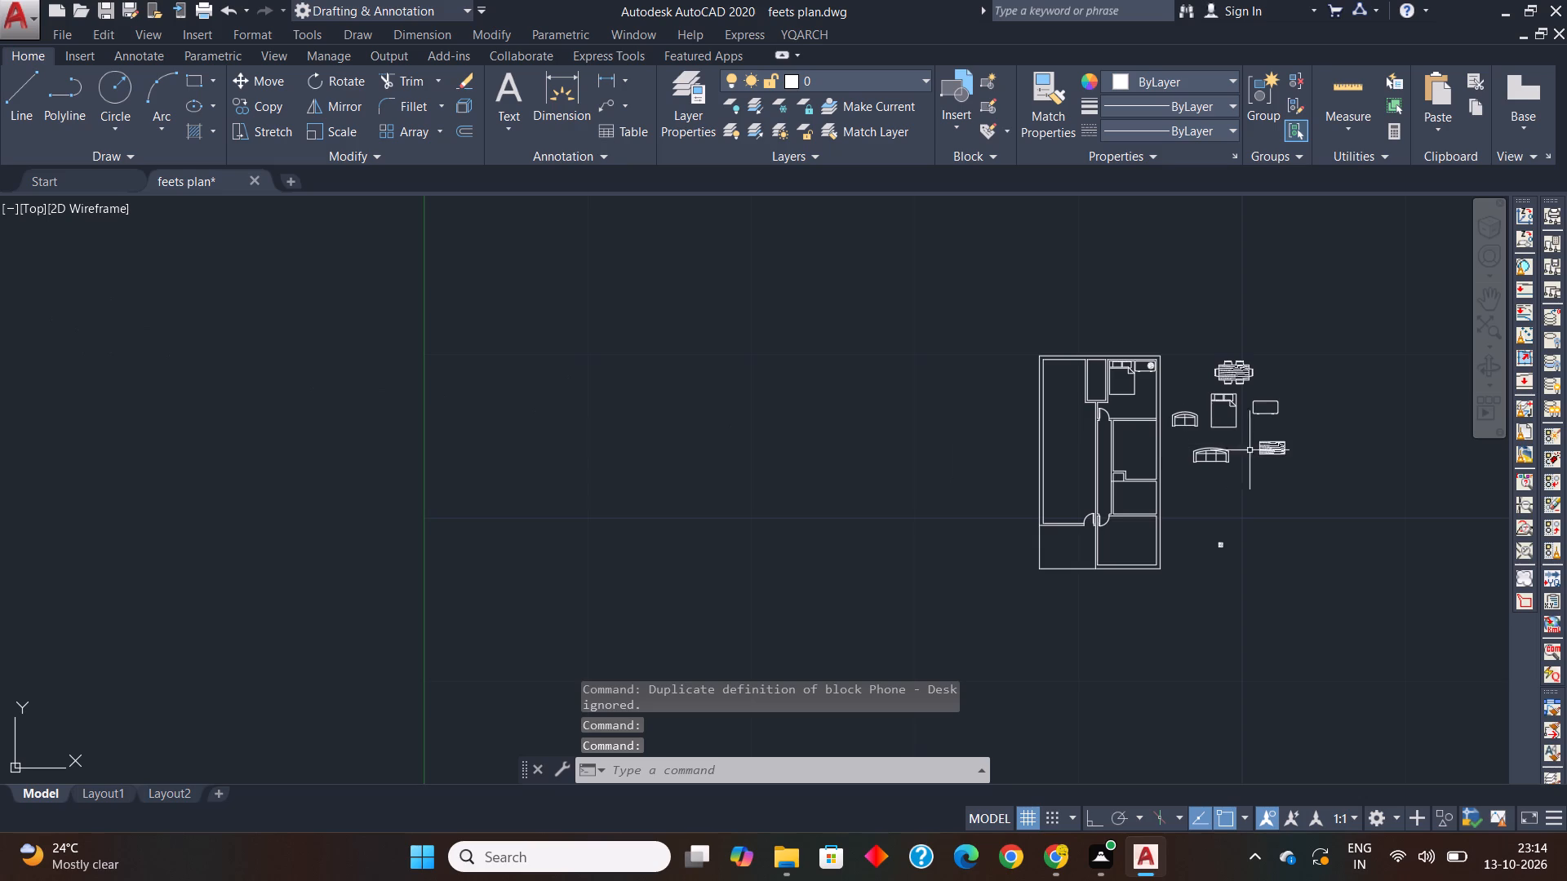
Move the phone block onto the left part of the desk in the top-right bedroom, beside the table lamp.
scroll(1221, 526, "up", 4)
scroll(1179, 624, "up", 2)
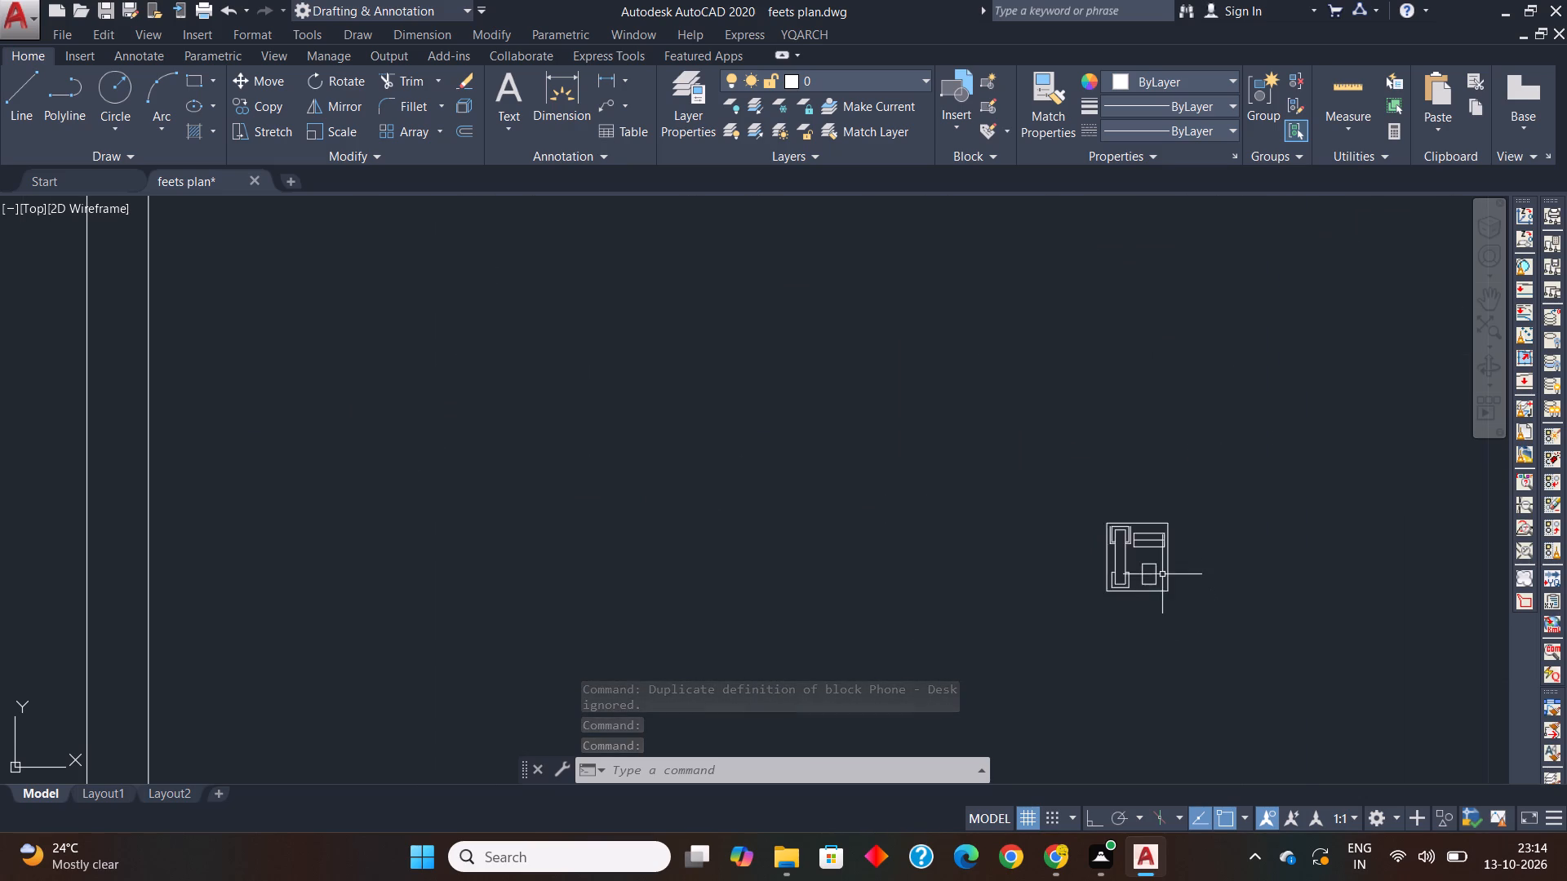
scroll(1162, 574, "up", 1)
left_click(1166, 567)
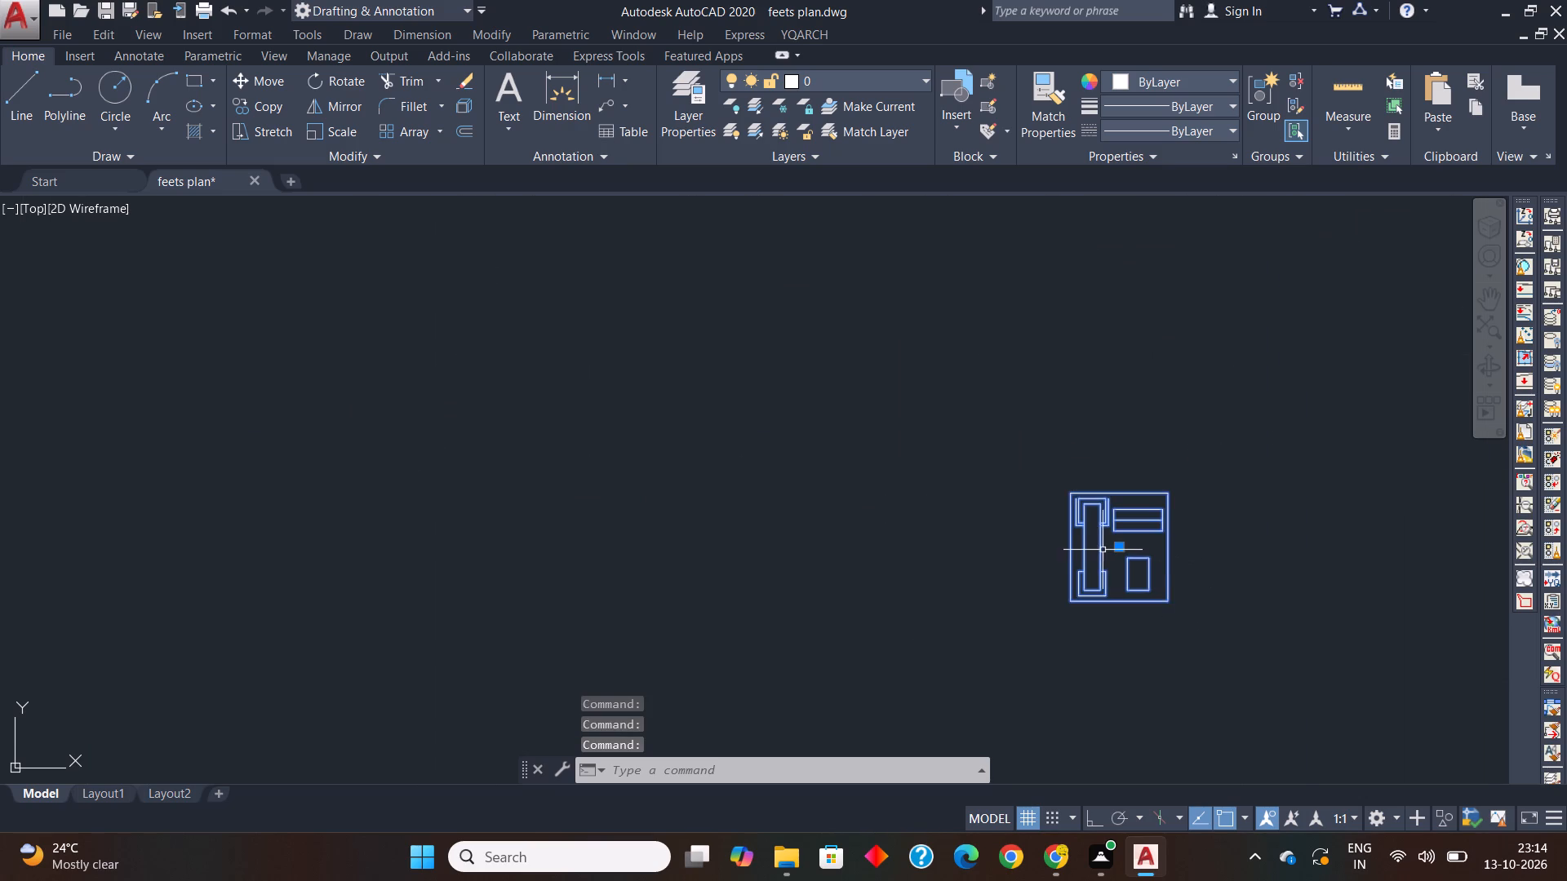
left_click(1118, 547)
scroll(908, 489, "down", 2)
middle_click_drag(908, 488, 1028, 609)
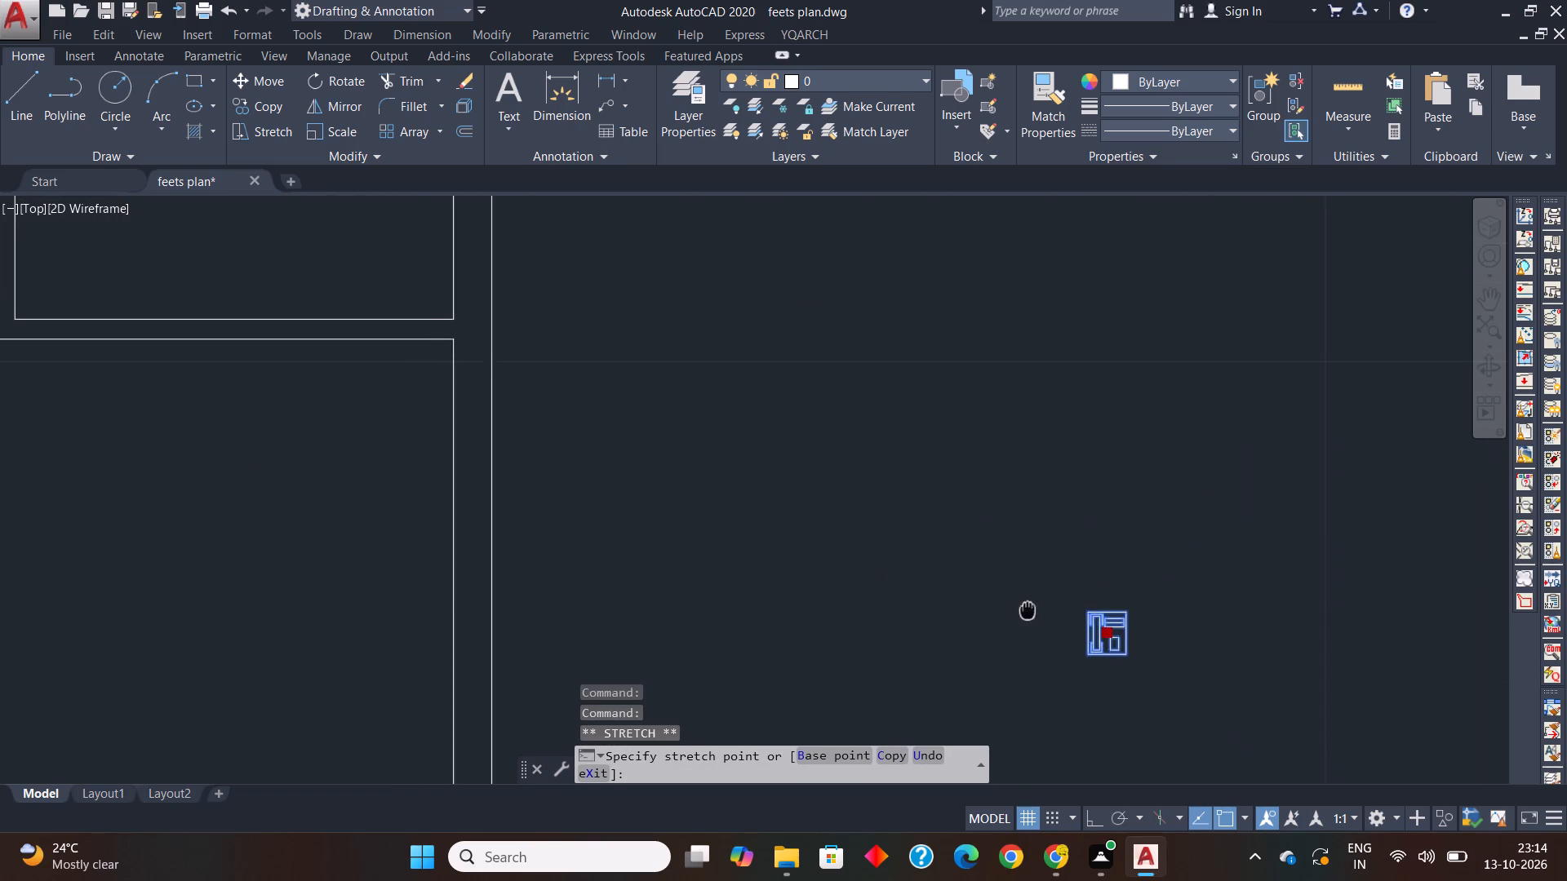
middle_click_drag(1028, 609, 1028, 608)
scroll(1026, 599, "down", 4)
scroll(907, 312, "up", 2)
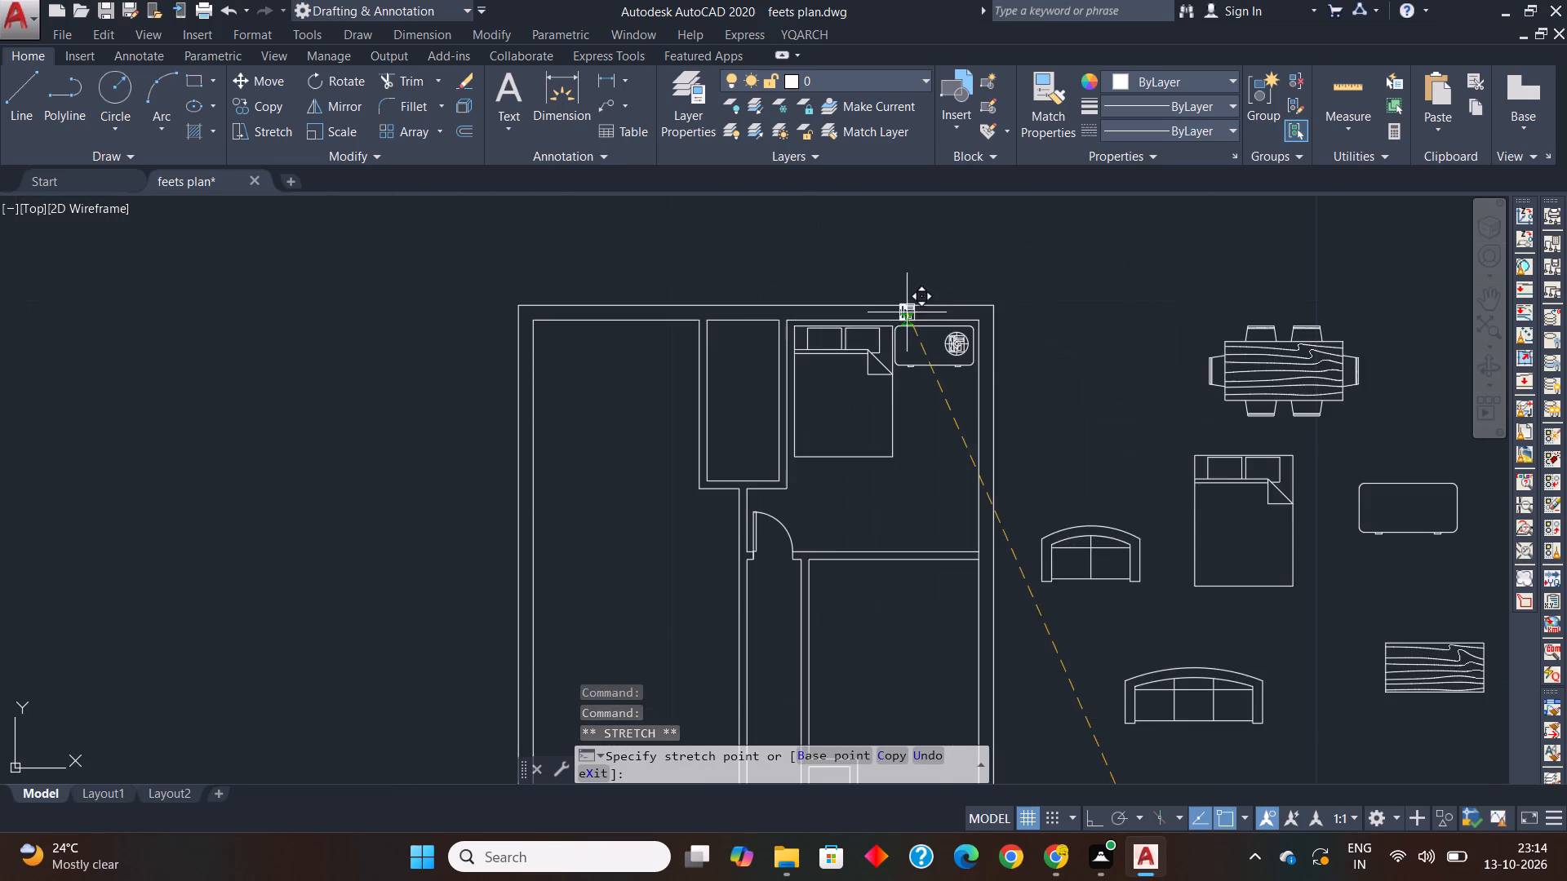
scroll(911, 326, "up", 4)
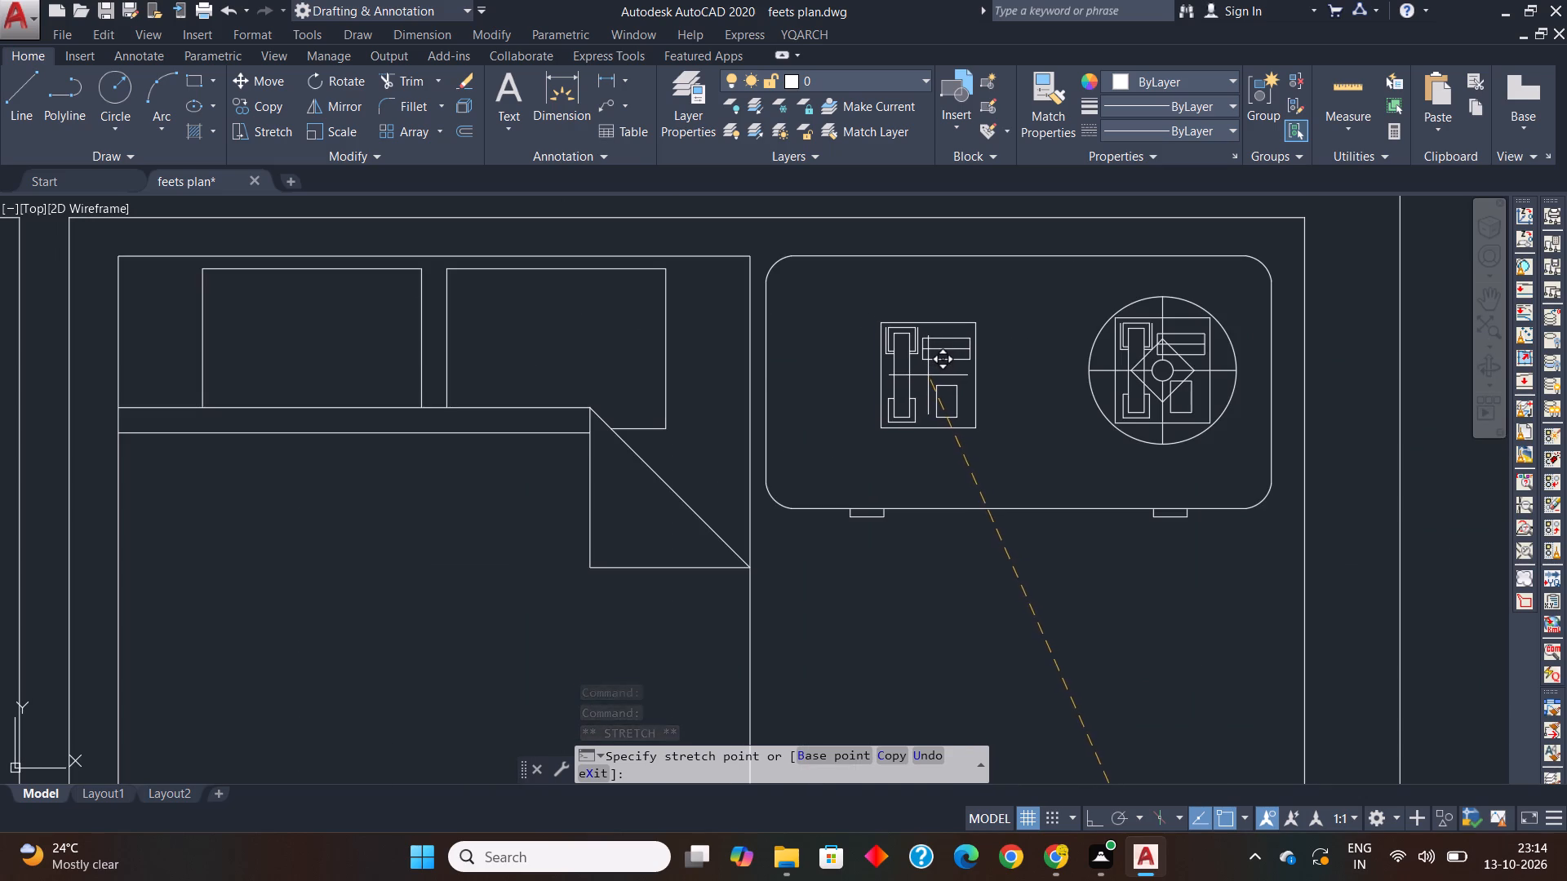
left_click(928, 375)
scroll(799, 379, "down", 4)
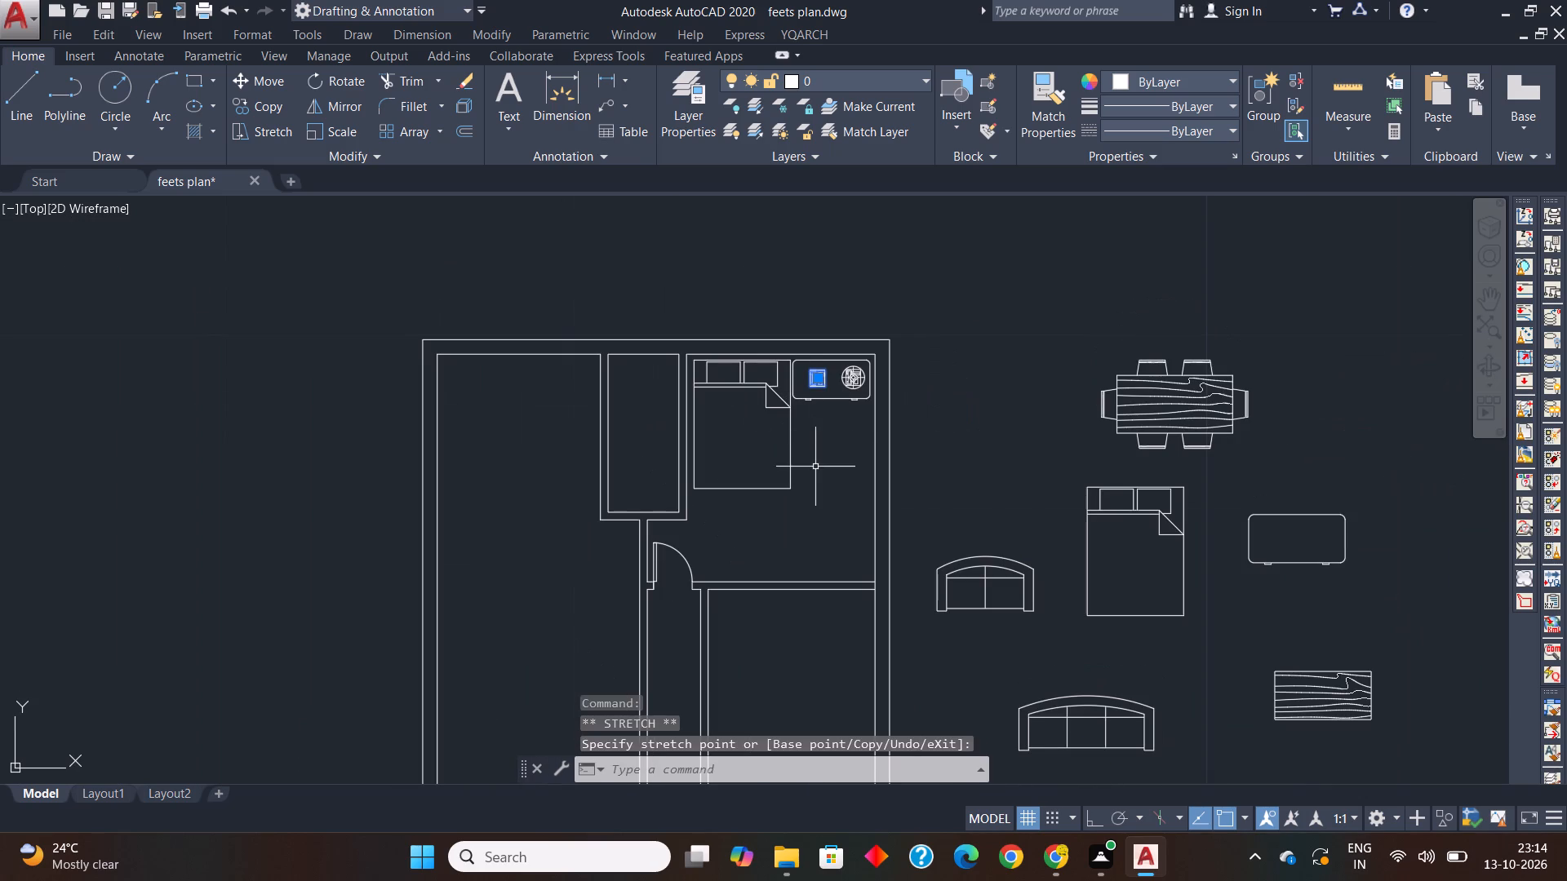
middle_click_drag(797, 506, 792, 427)
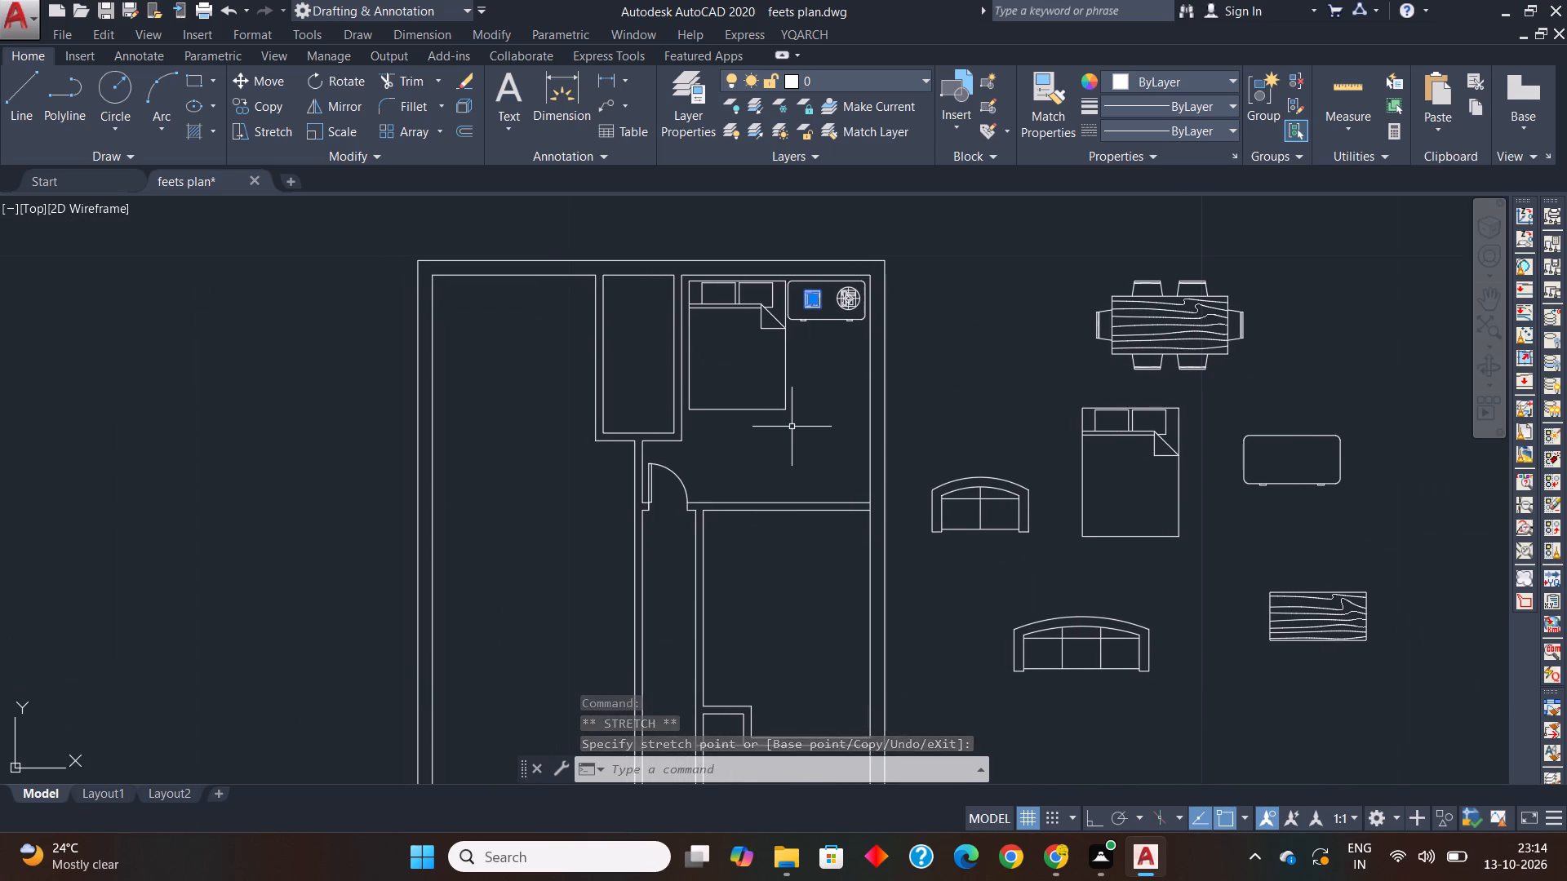
key("Escape")
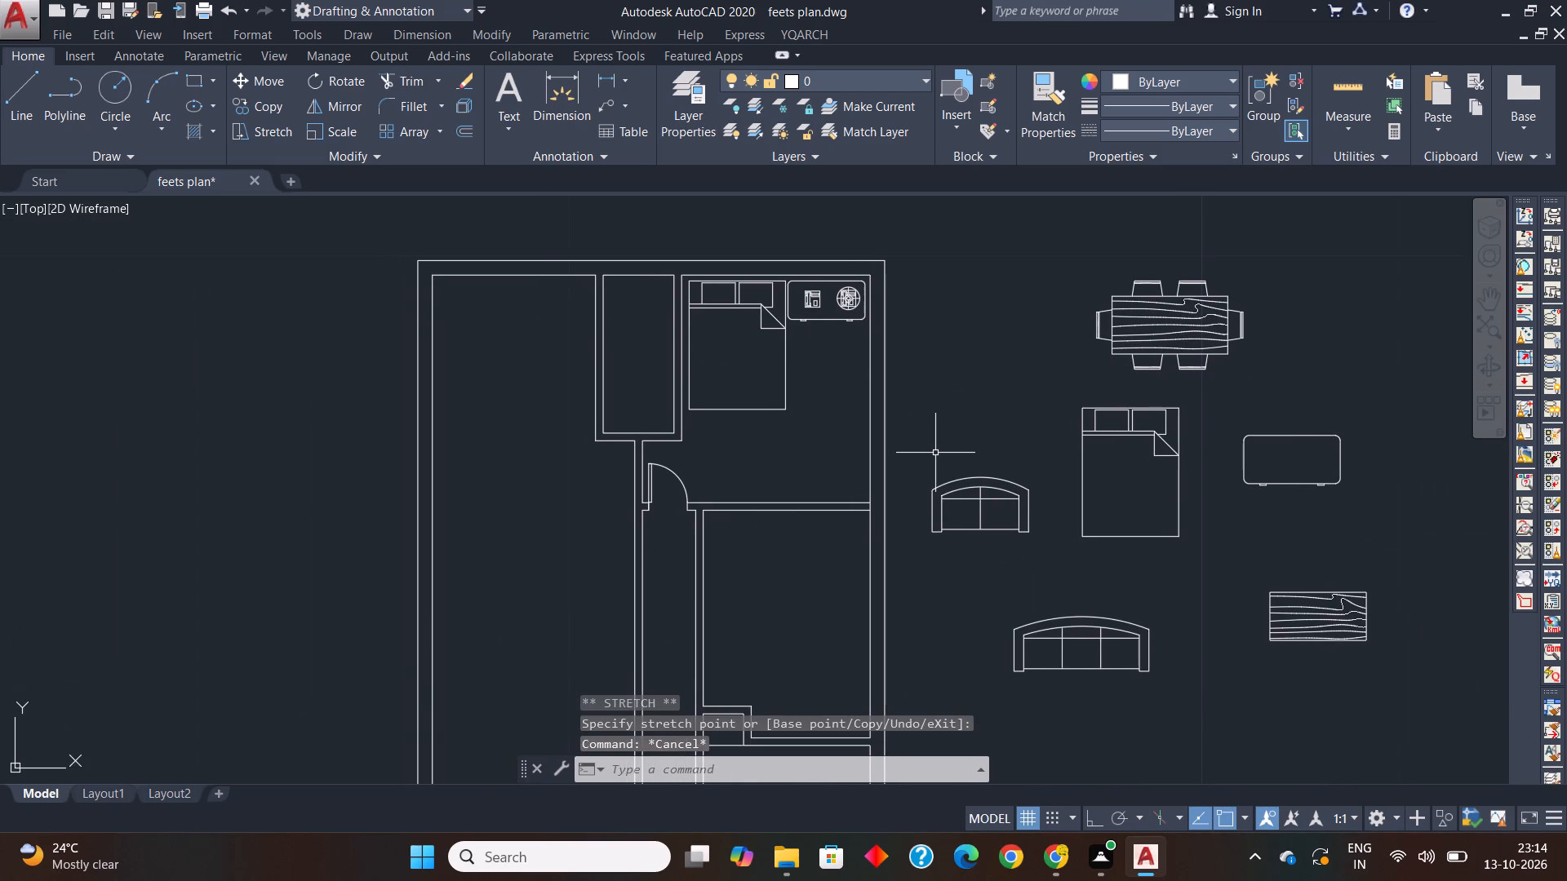
Insert the Kitchen Layout - 7 x 8 ft block from Kitchens.dwg beside the rectangular wood table outside the plan.
key("ctrl+2")
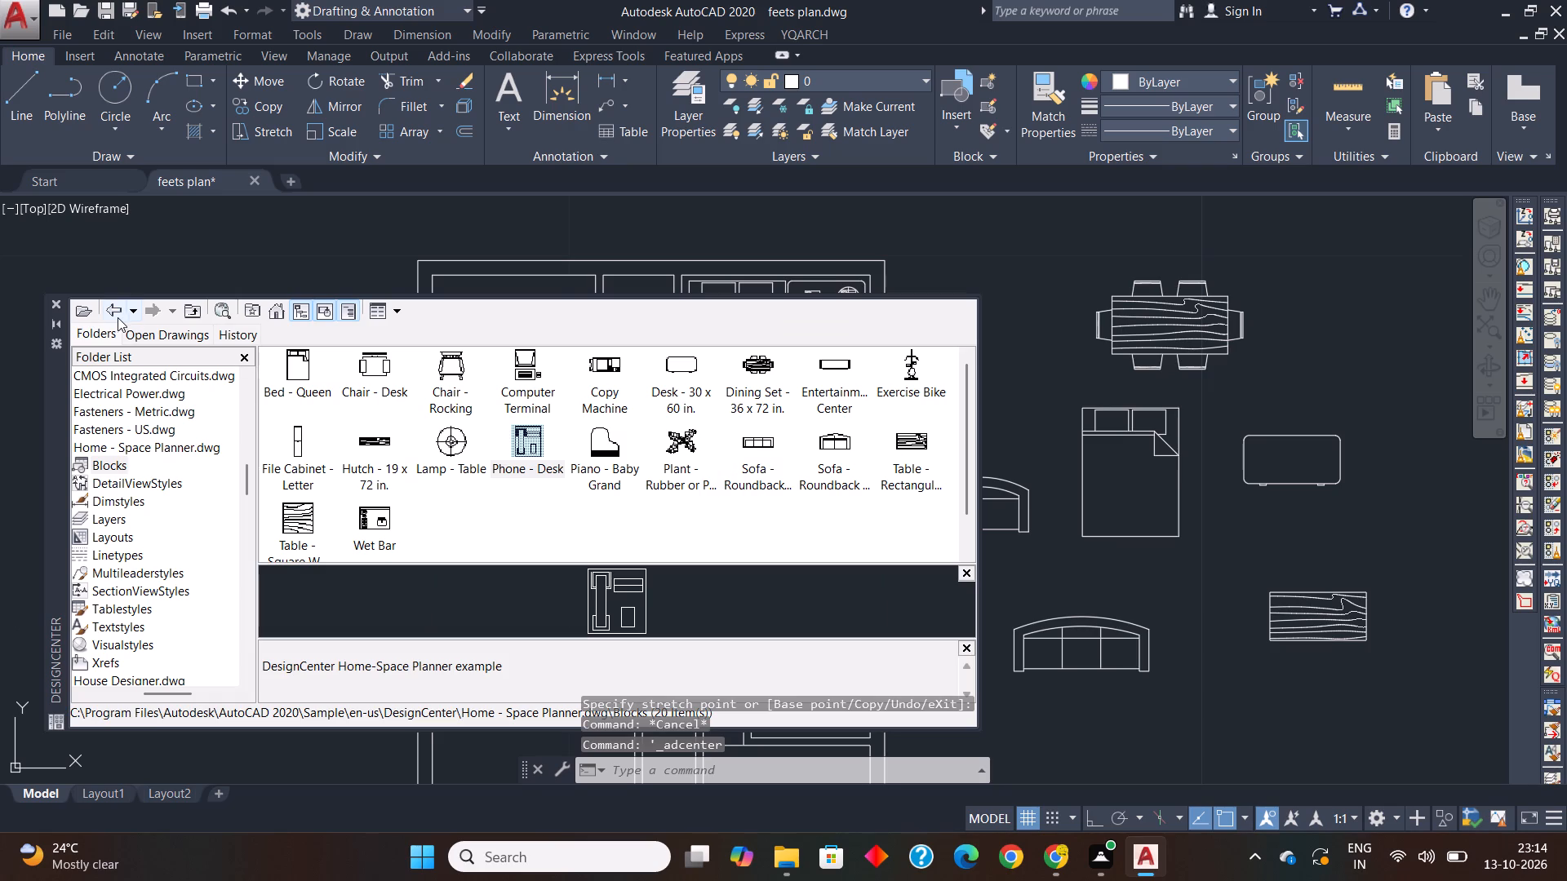
left_click(111, 314)
left_click(111, 314)
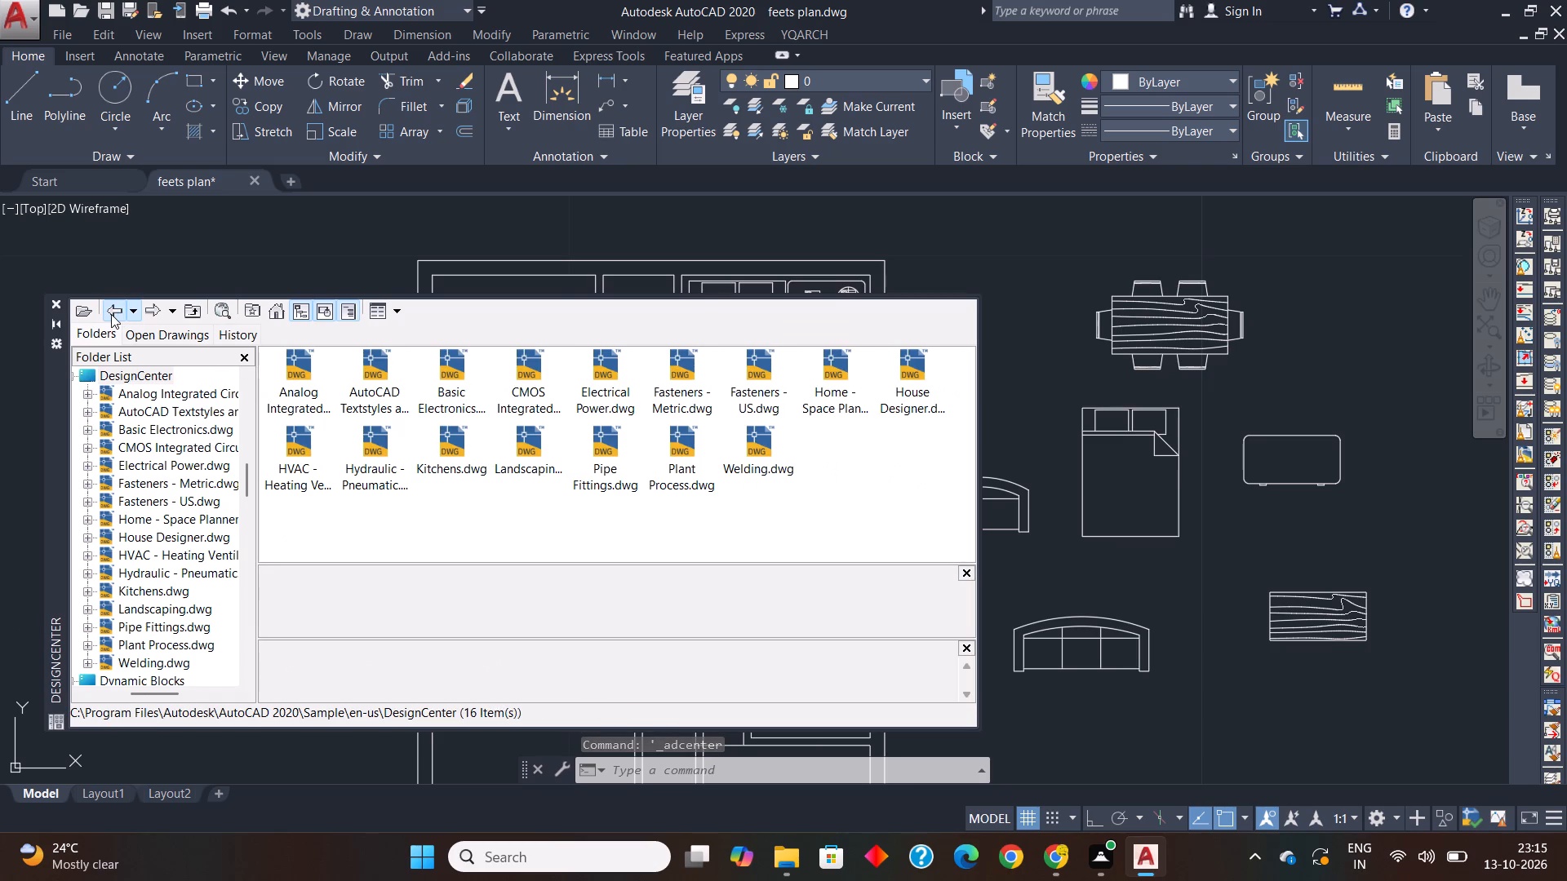
double_click(447, 439)
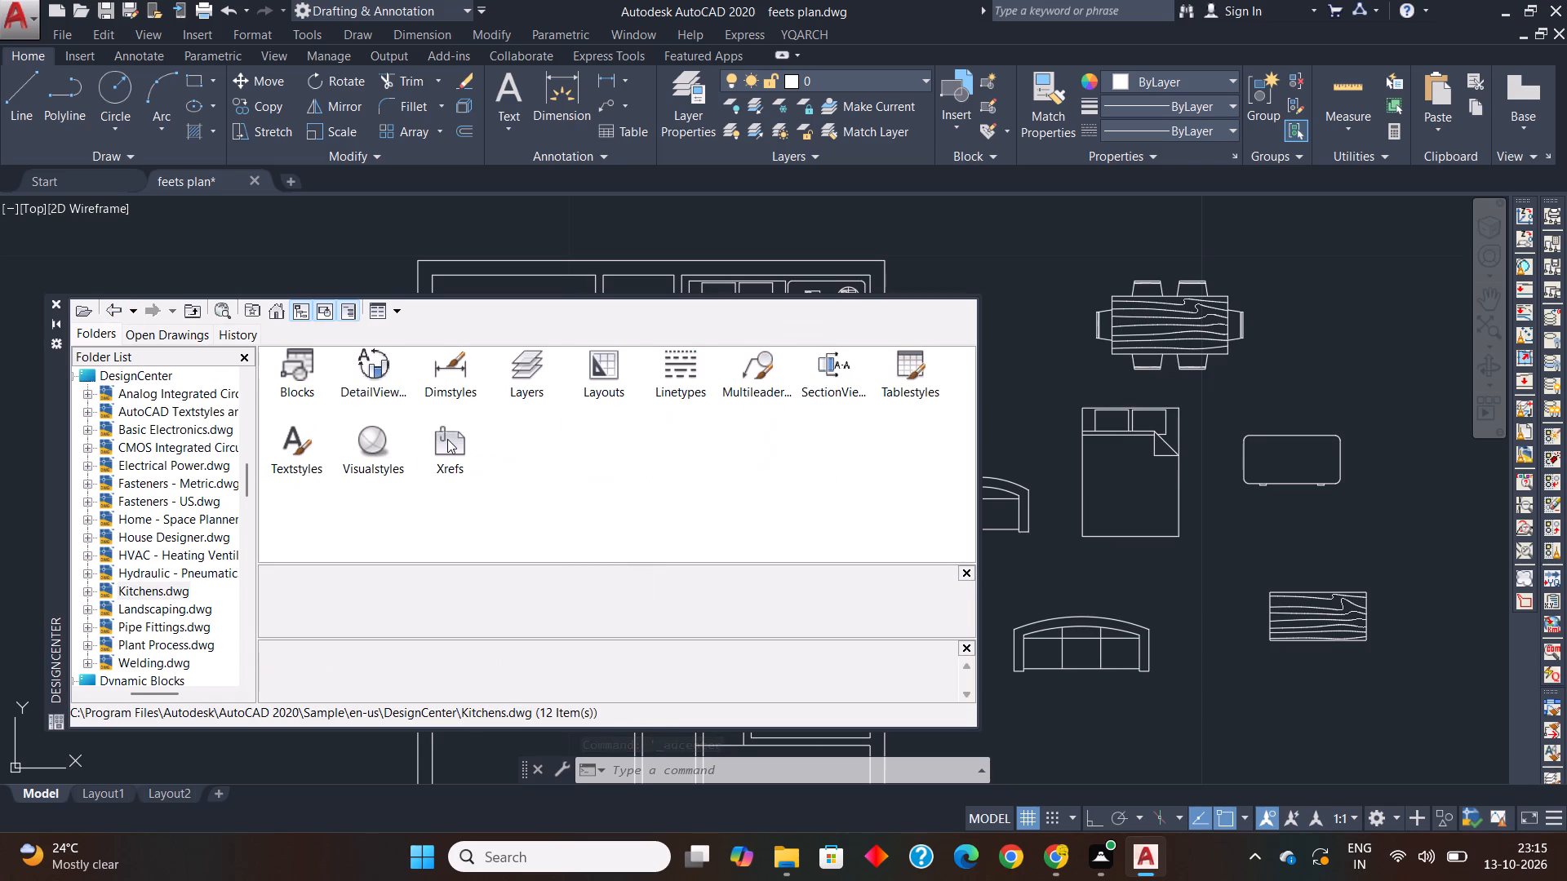
double_click(300, 364)
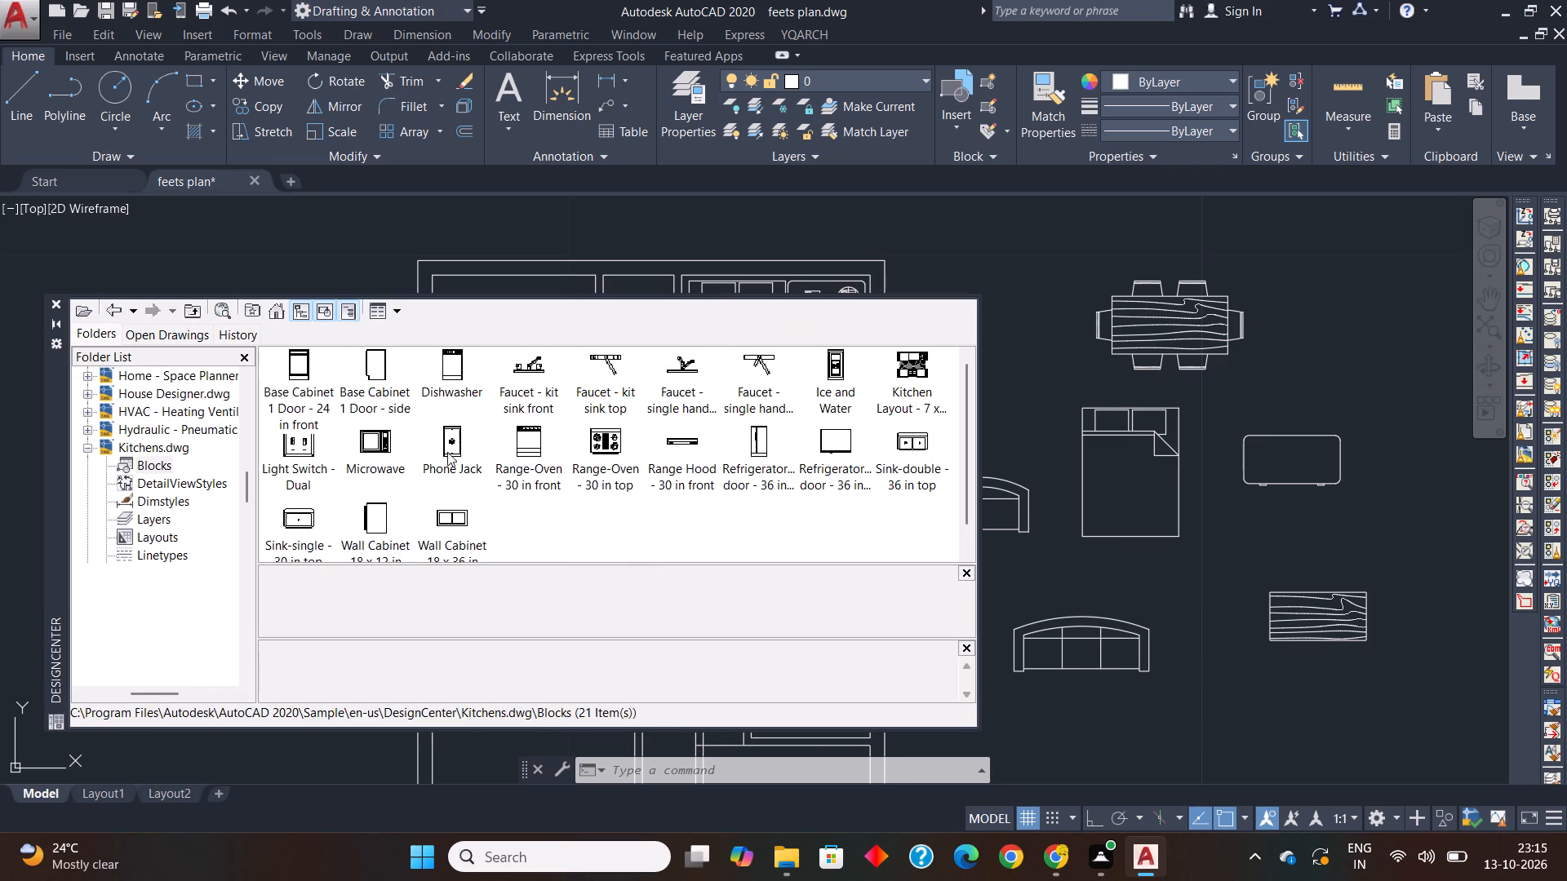
left_click_drag(910, 373, 1032, 267)
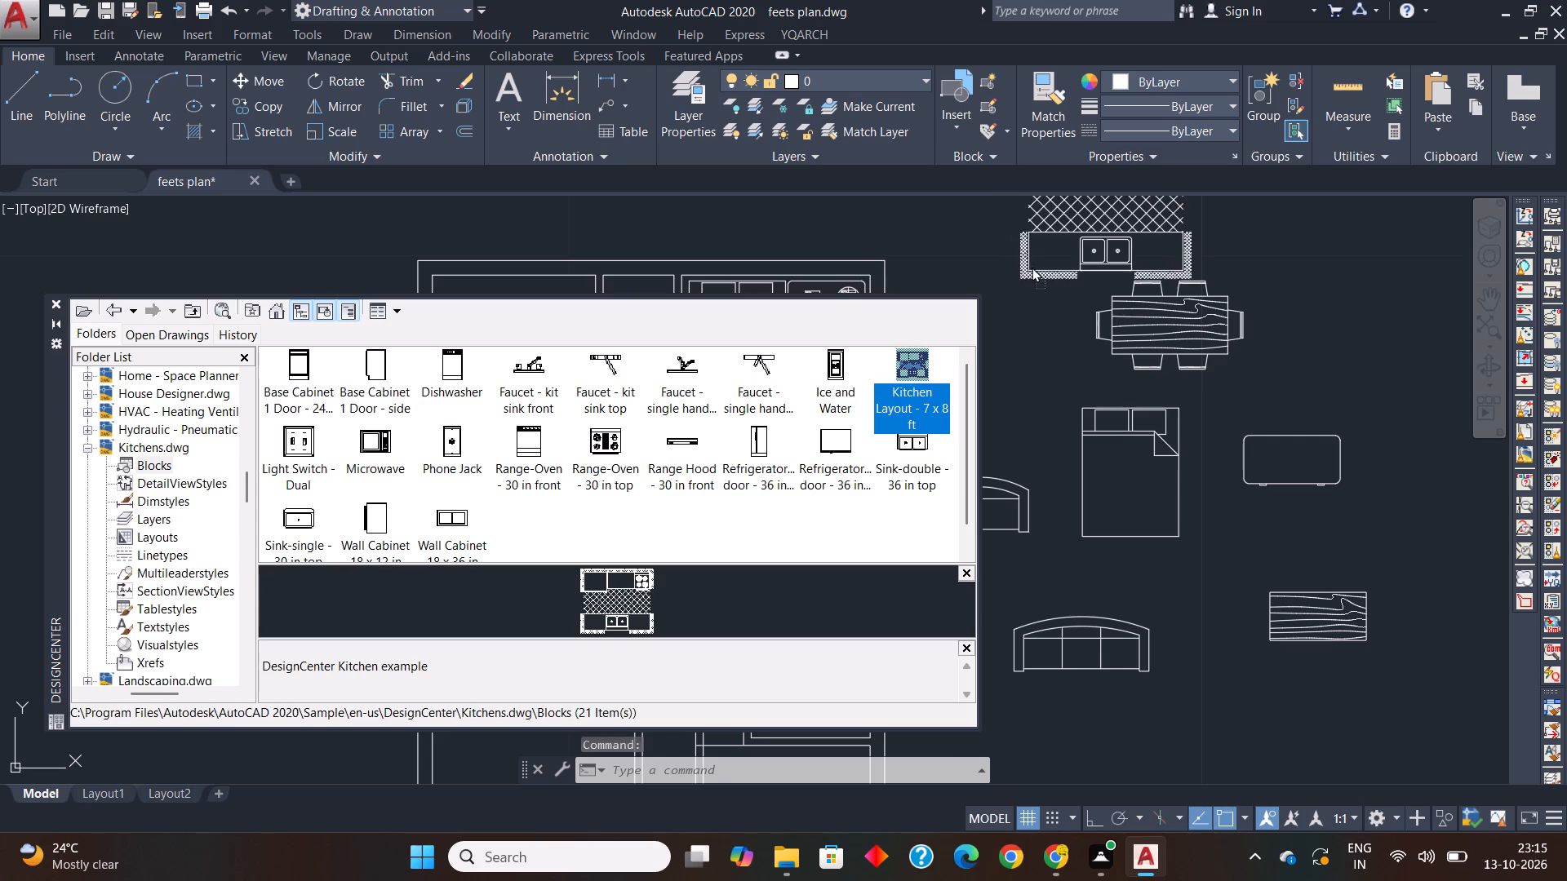
left_click_drag(1032, 267, 1365, 743)
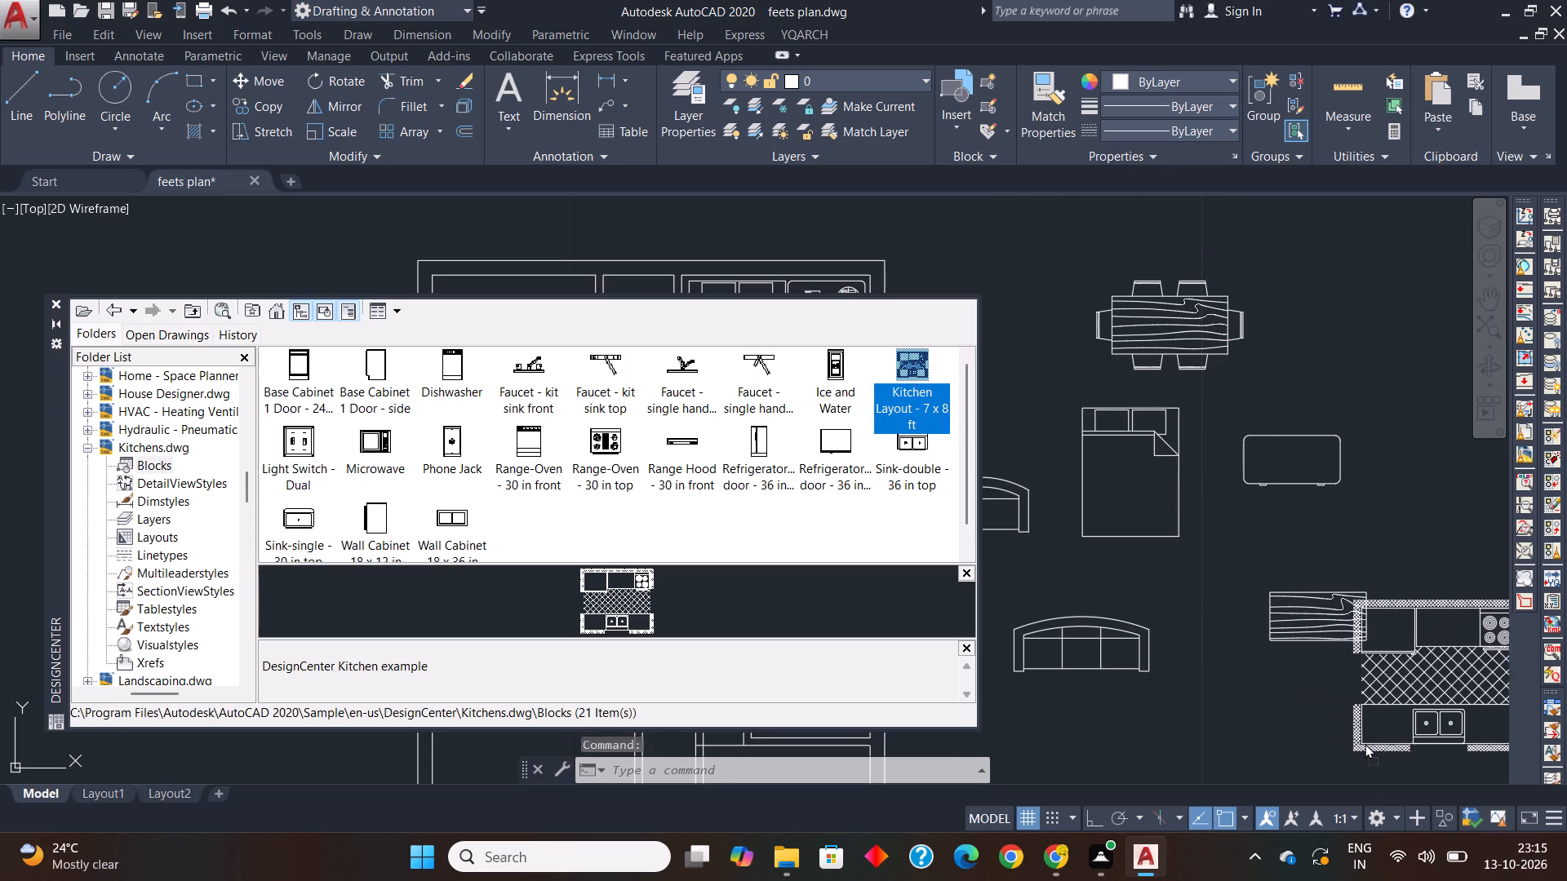
left_click_drag(1365, 743, 1380, 739)
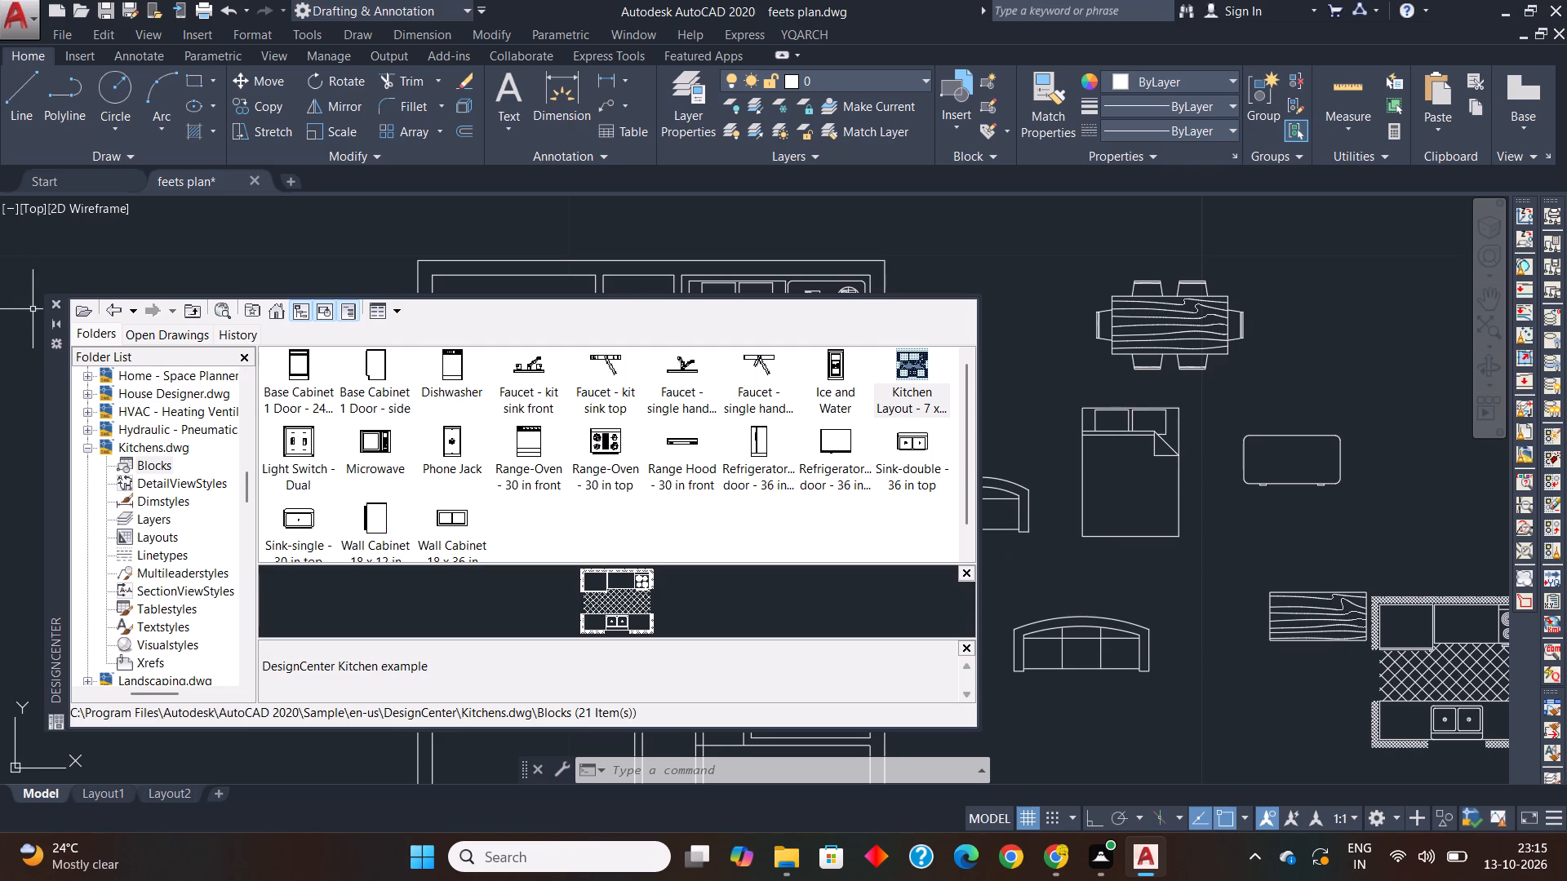
left_click(53, 308)
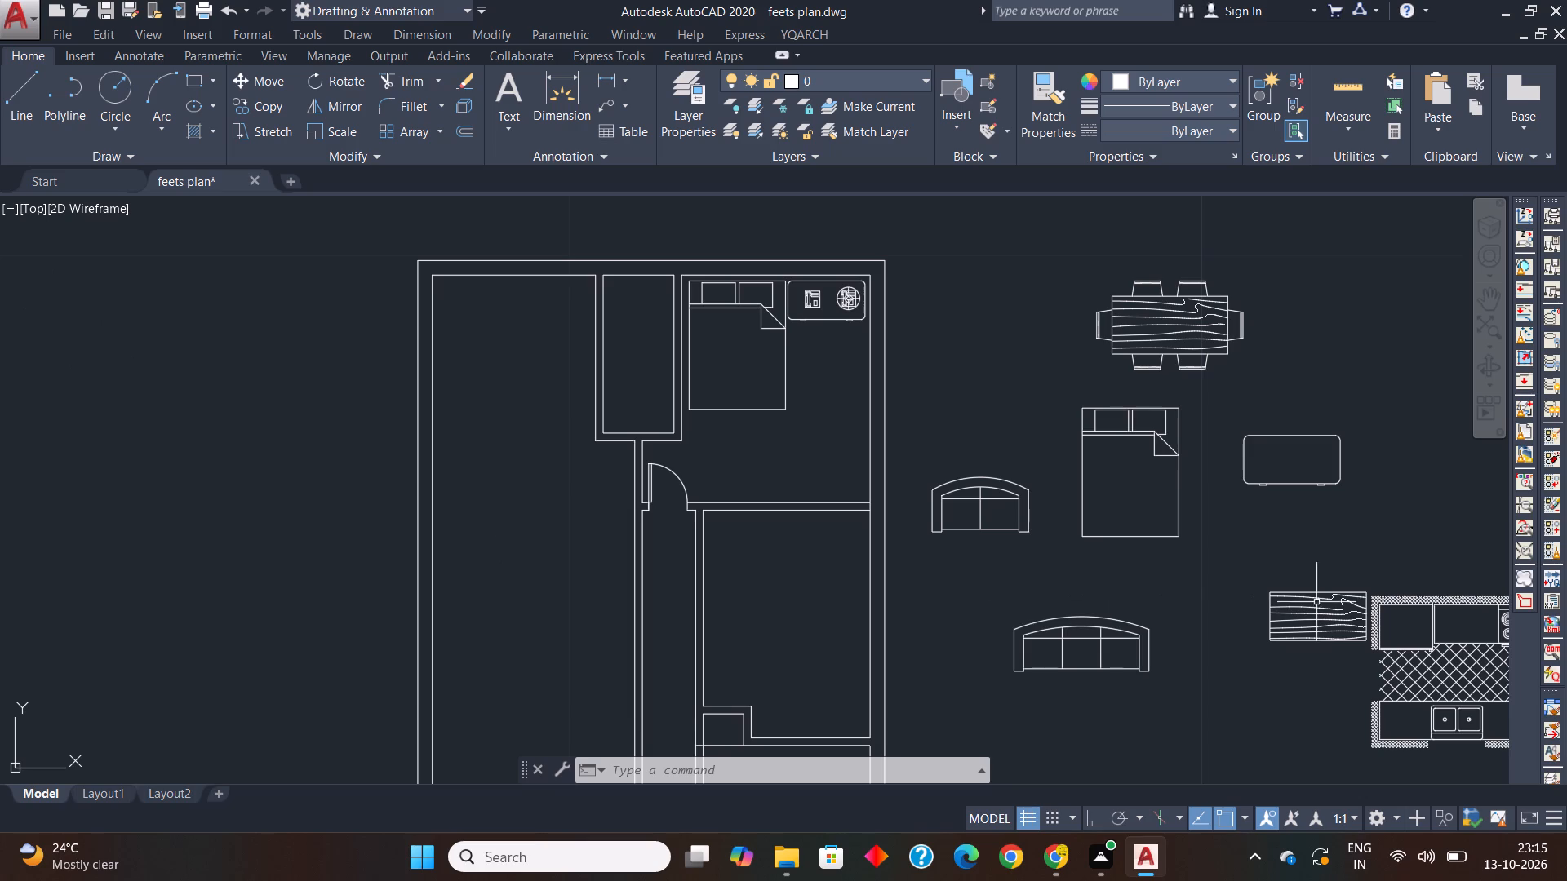
Move the kitchen layout block by its top-left corner to the inner top-left corner of the plan's top-left room.
left_click(1462, 671)
scroll(1359, 662, "down", 1)
middle_click_drag(1357, 662, 1041, 585)
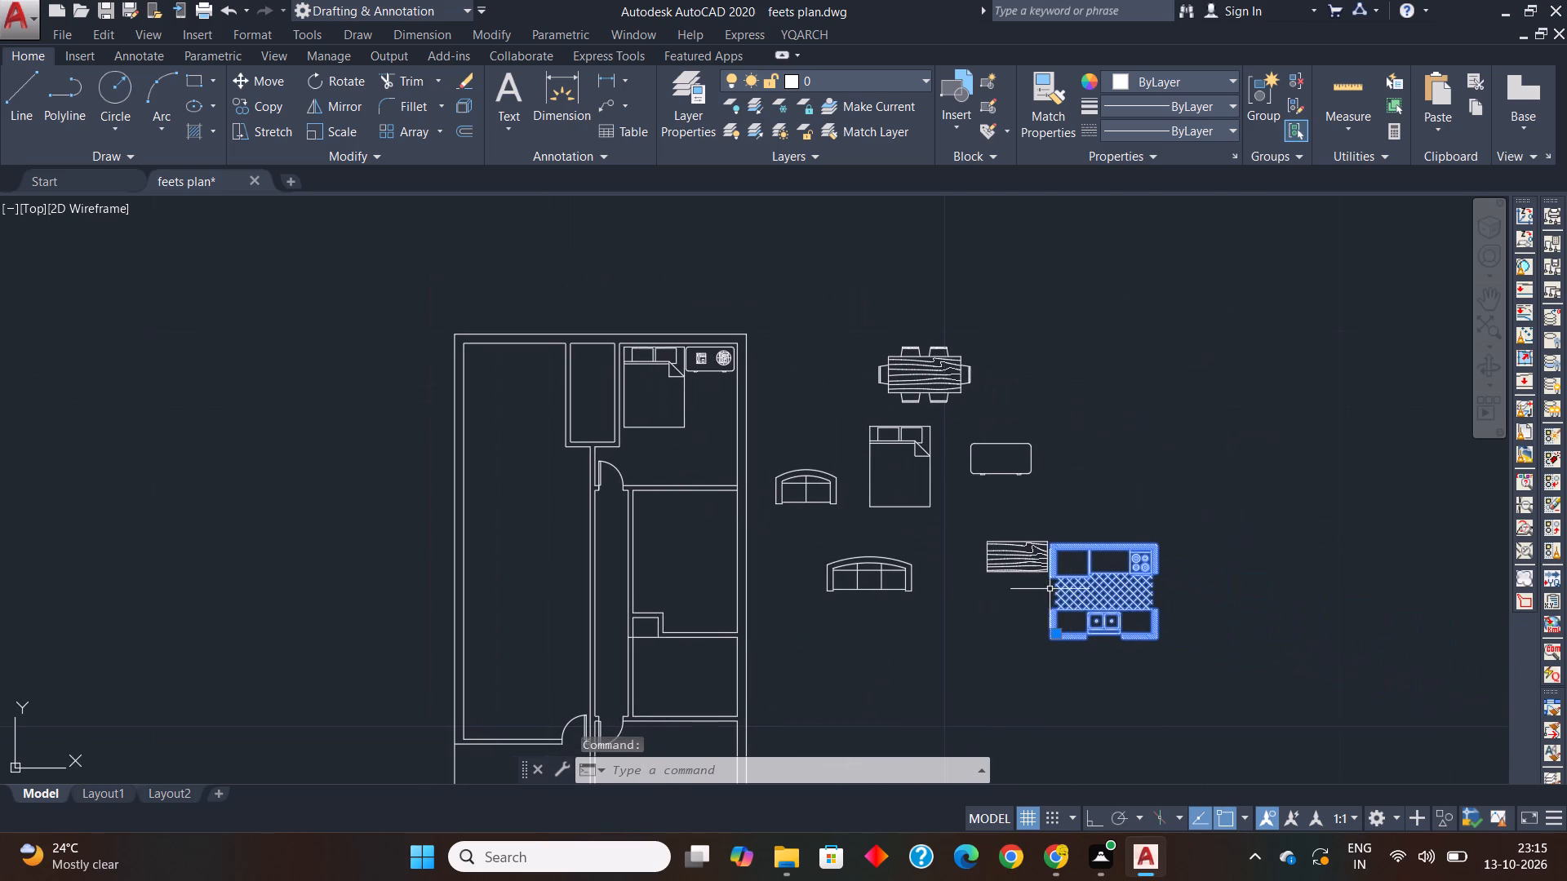
scroll(1112, 602, "up", 2)
middle_click_drag(1054, 598, 1096, 608)
type("m")
key("space")
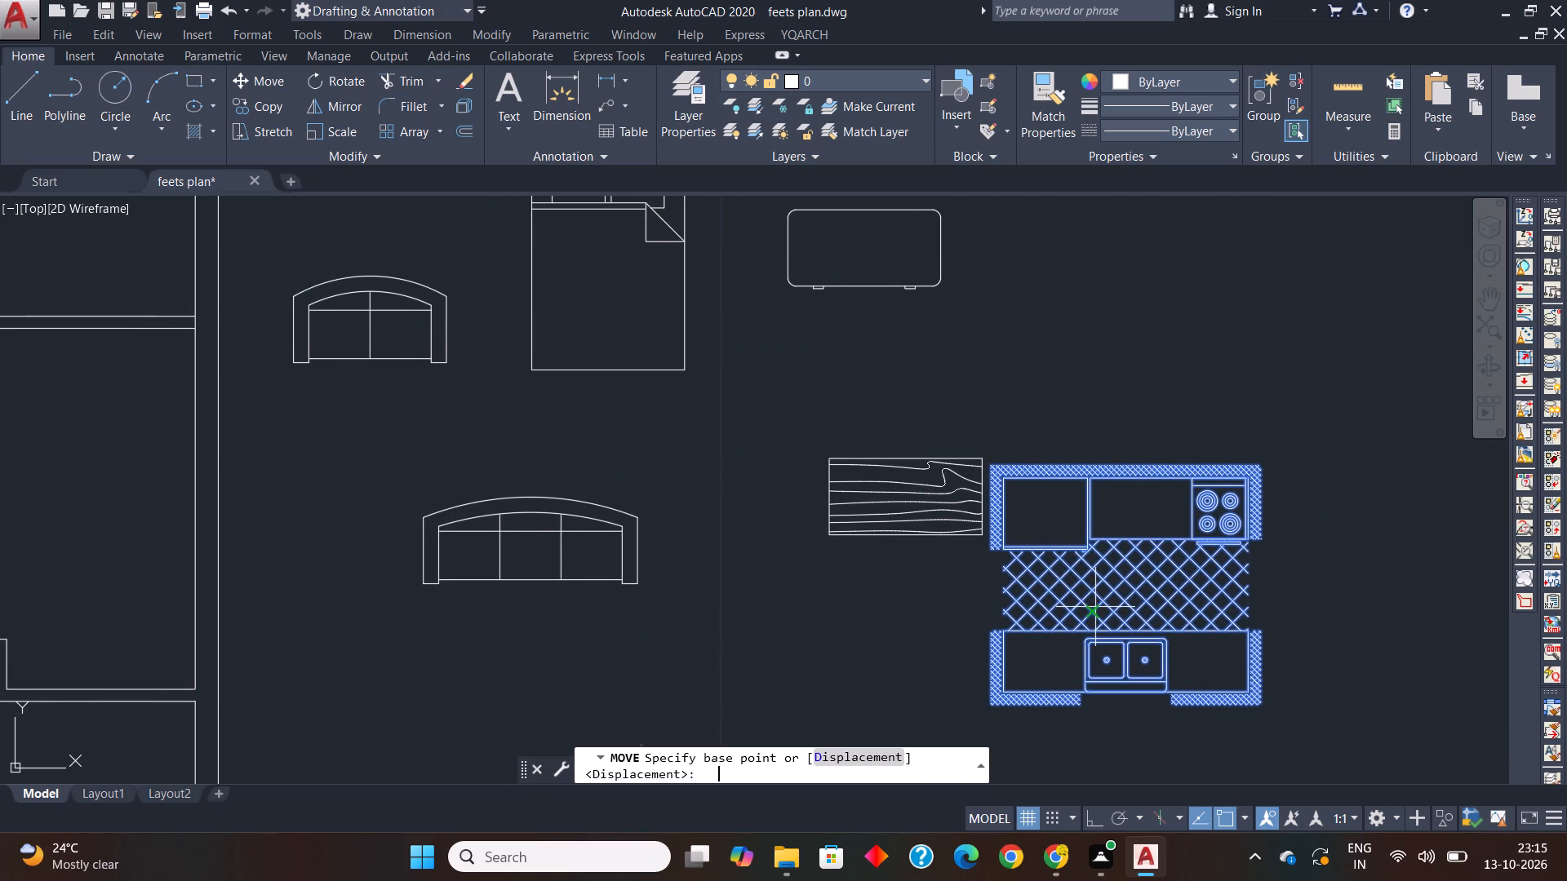
scroll(989, 474, "up", 1)
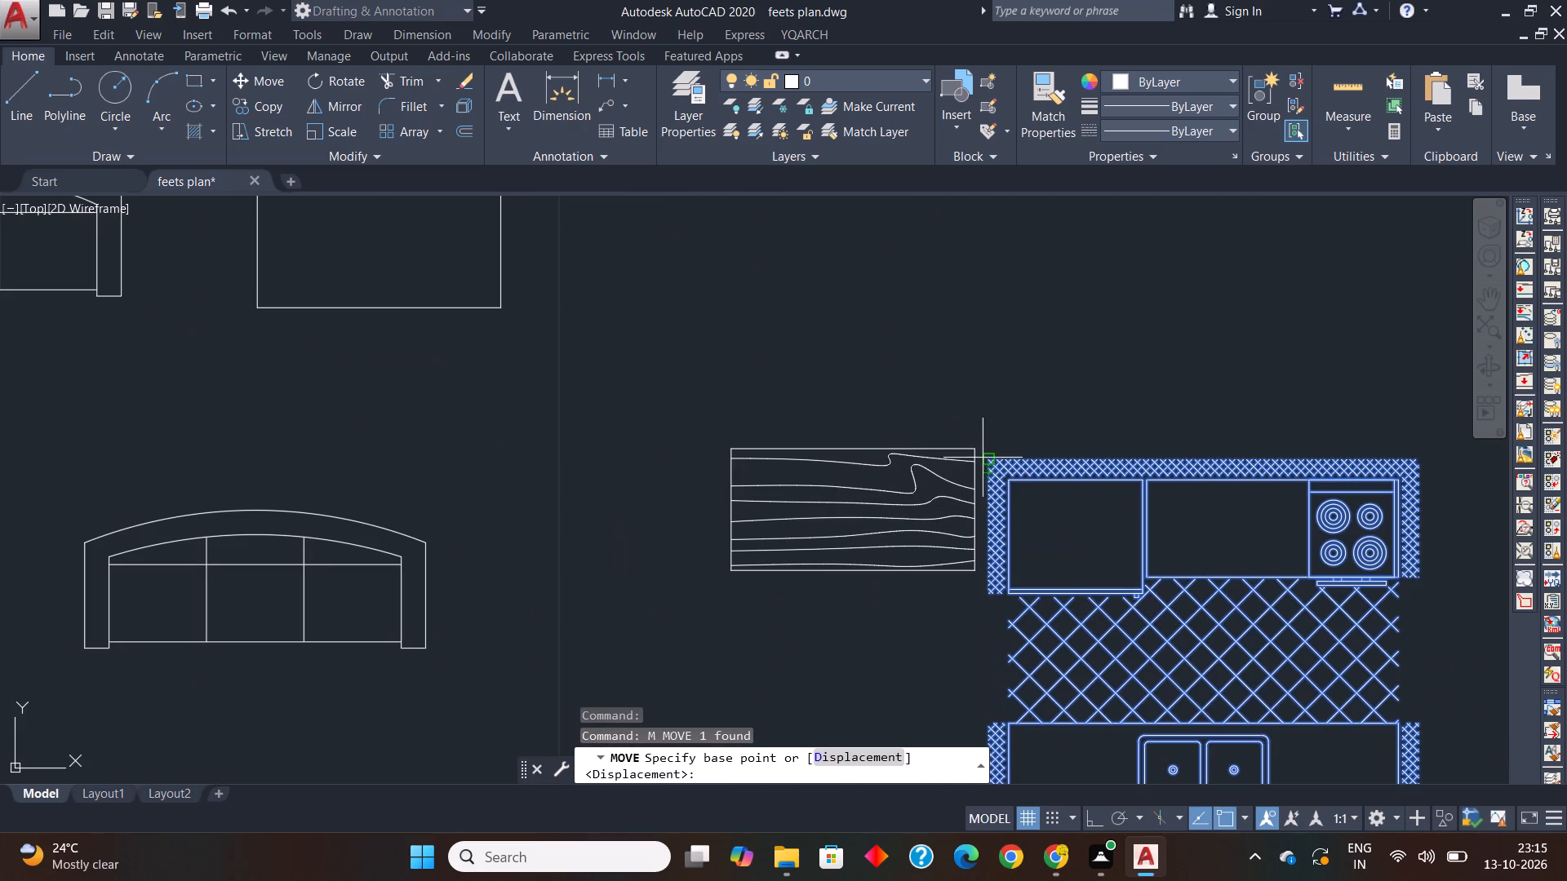
left_click(983, 458)
scroll(1196, 542, "down", 4)
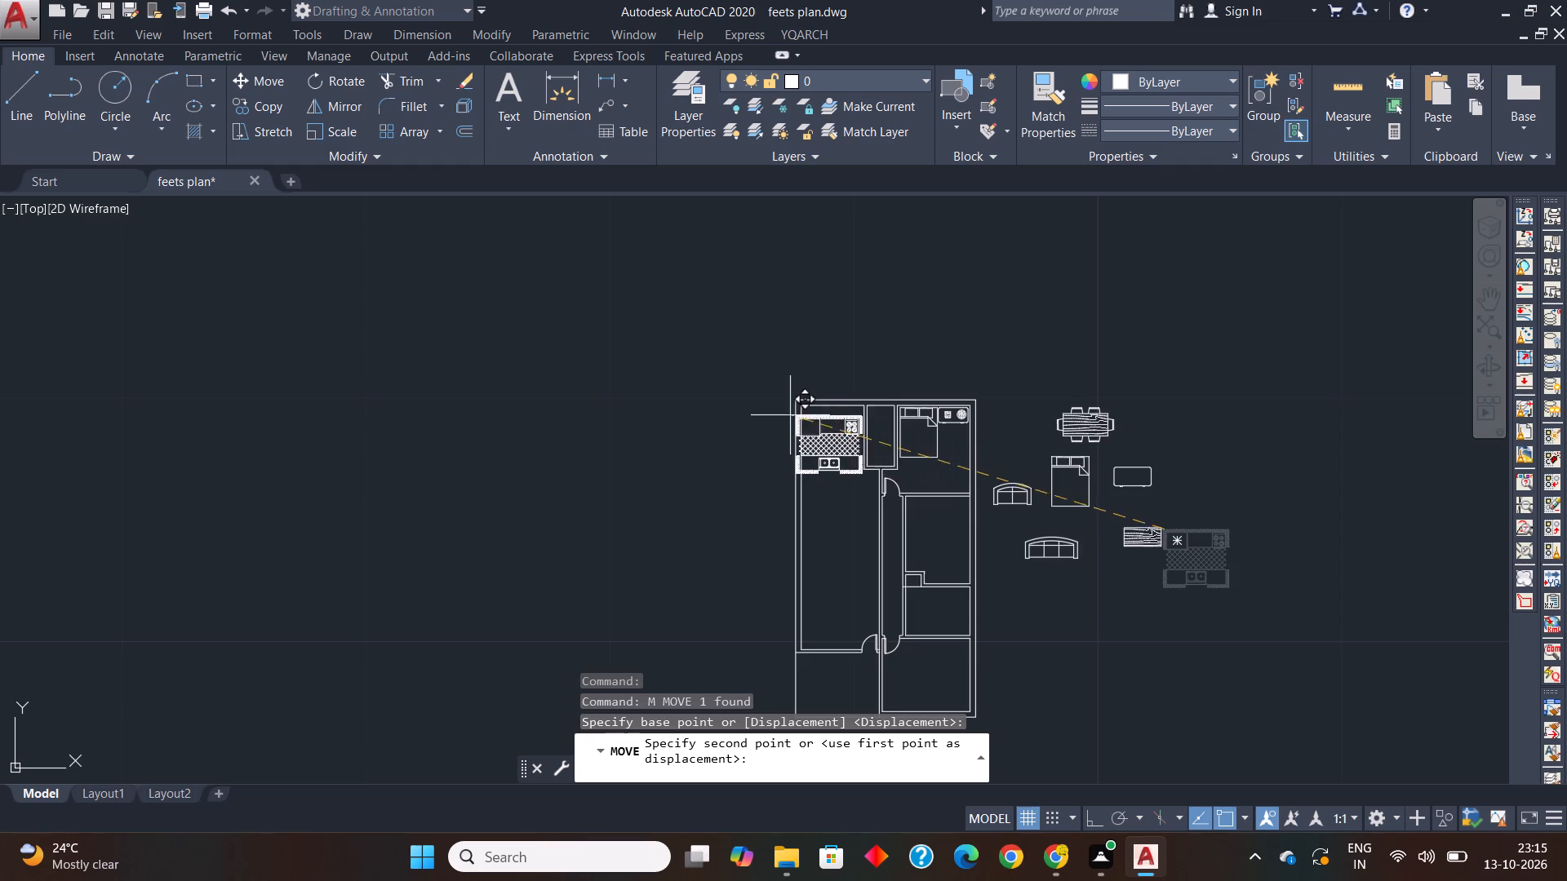
scroll(788, 415, "up", 6)
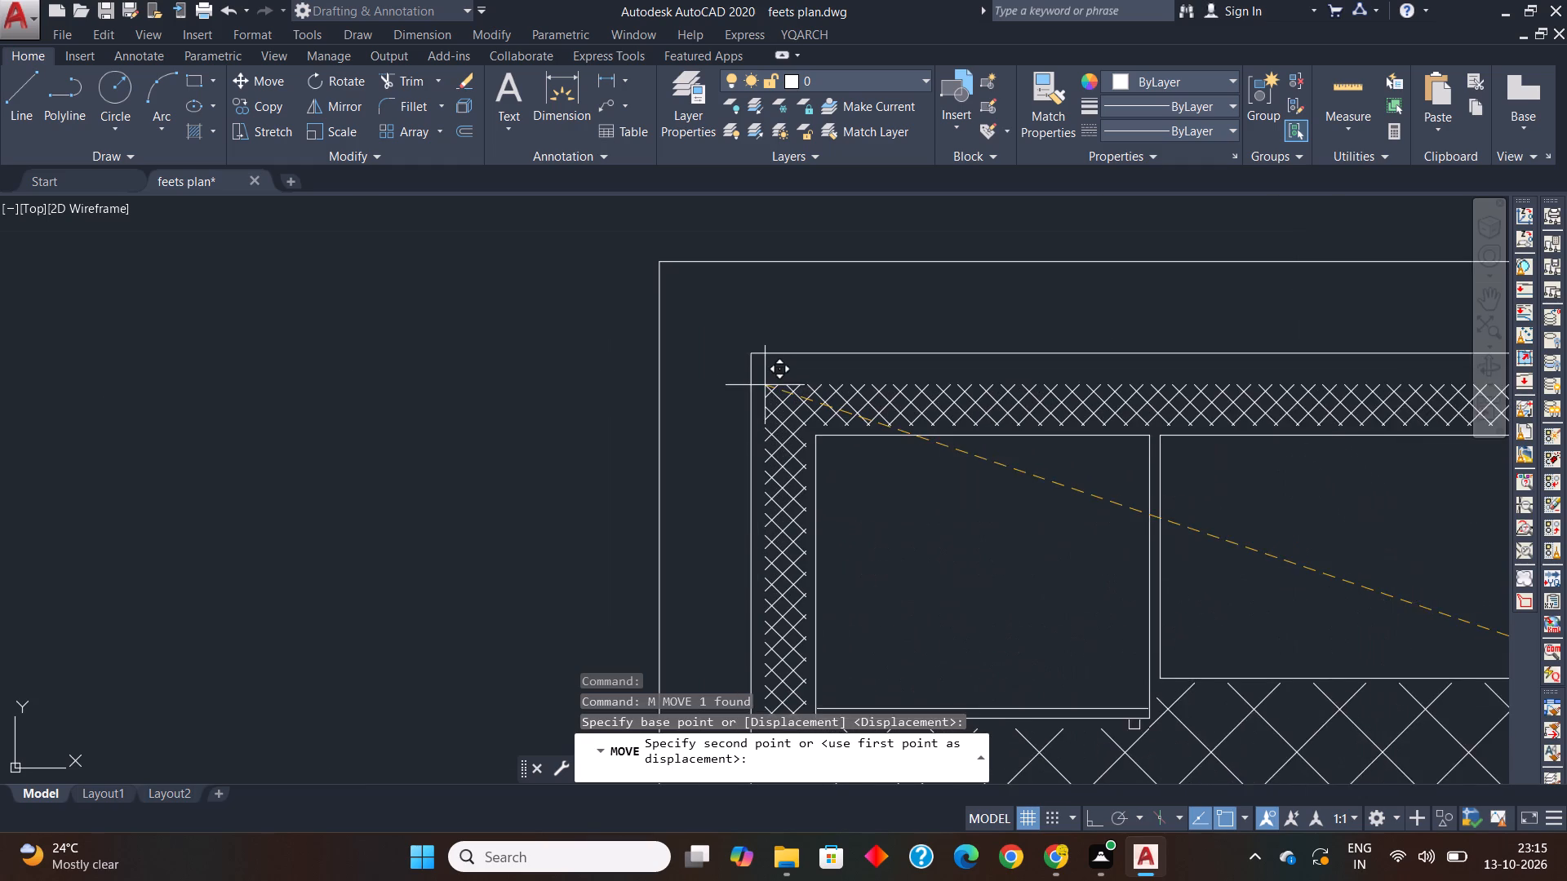
left_click(752, 357)
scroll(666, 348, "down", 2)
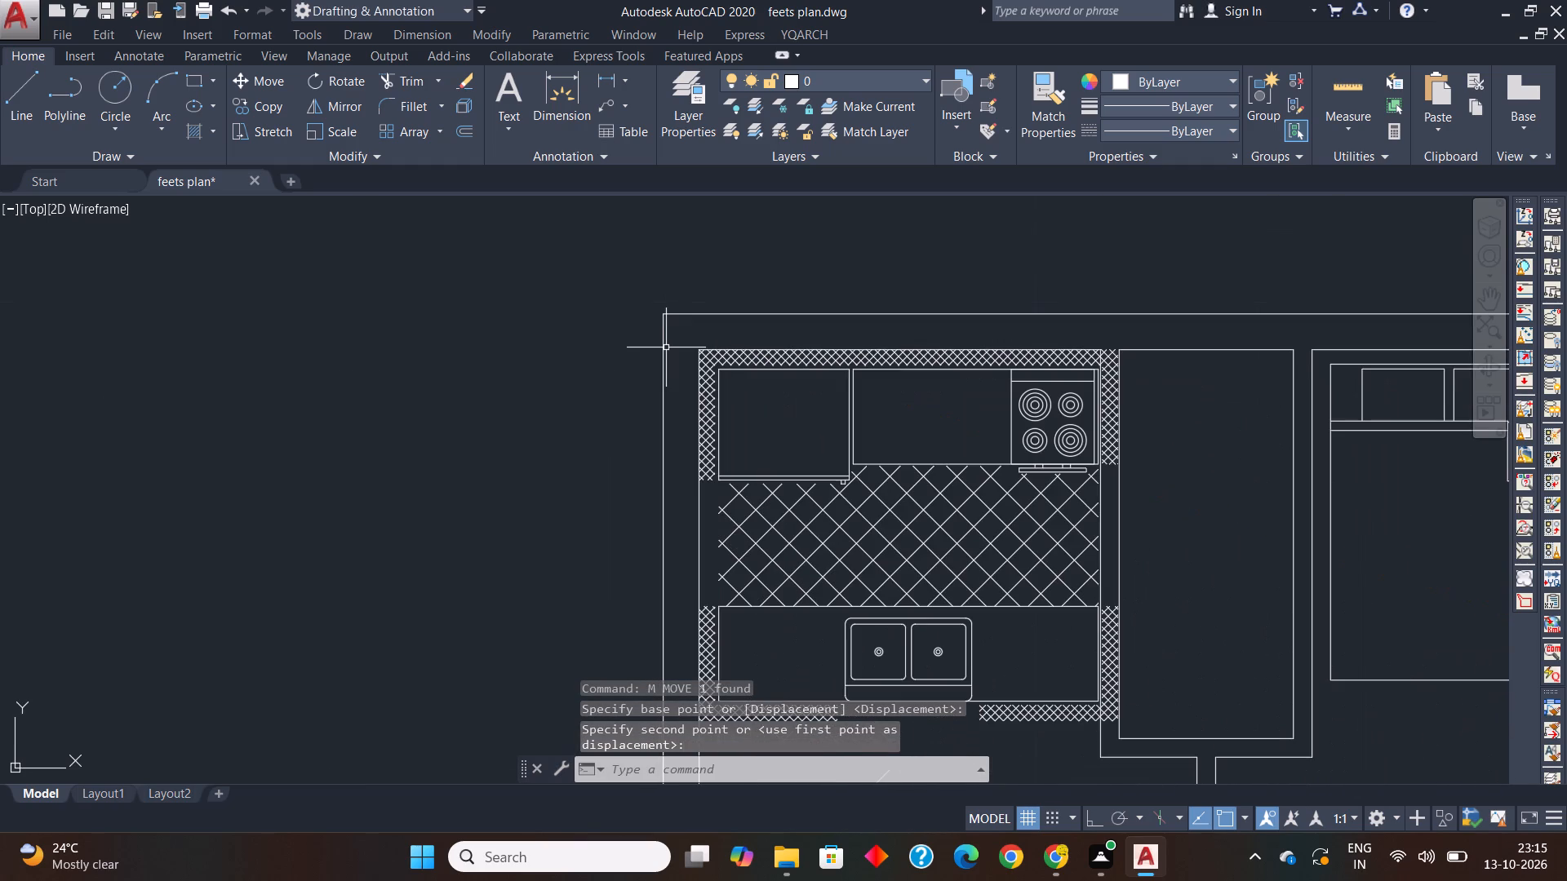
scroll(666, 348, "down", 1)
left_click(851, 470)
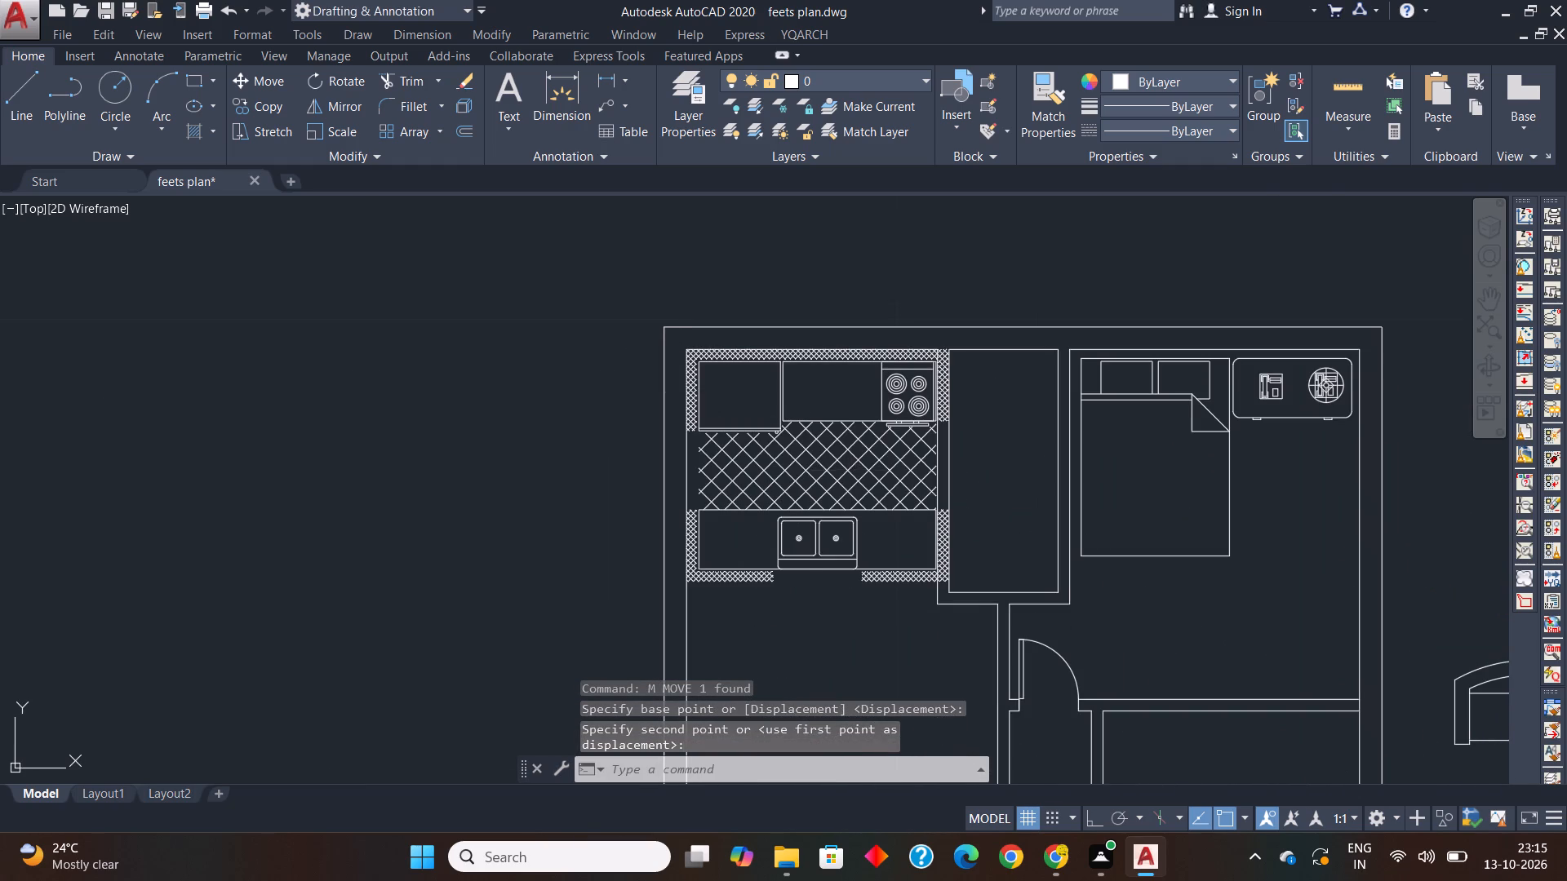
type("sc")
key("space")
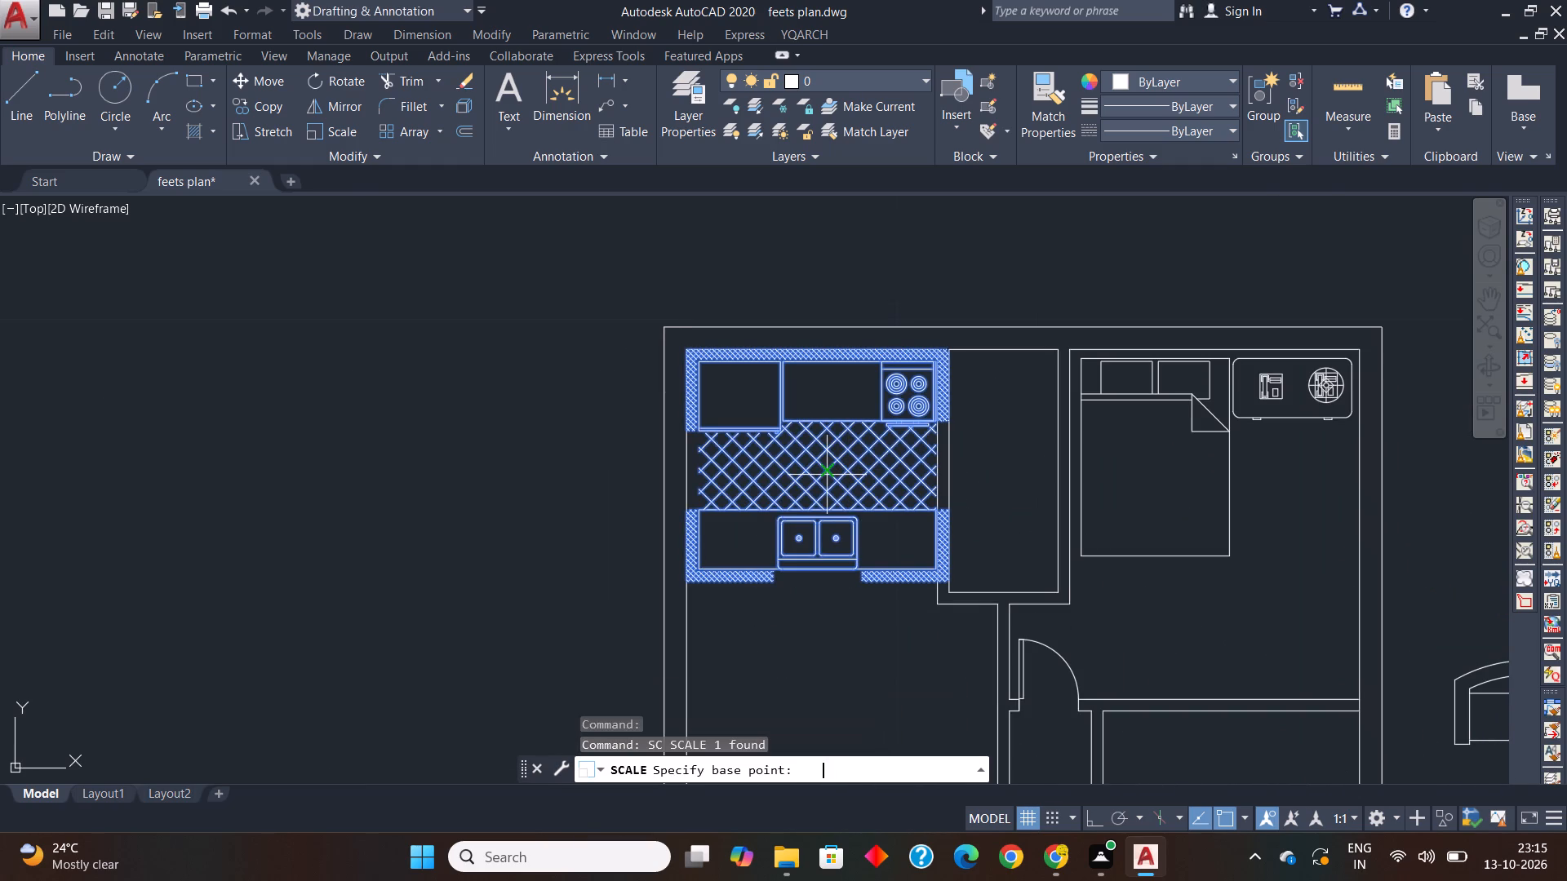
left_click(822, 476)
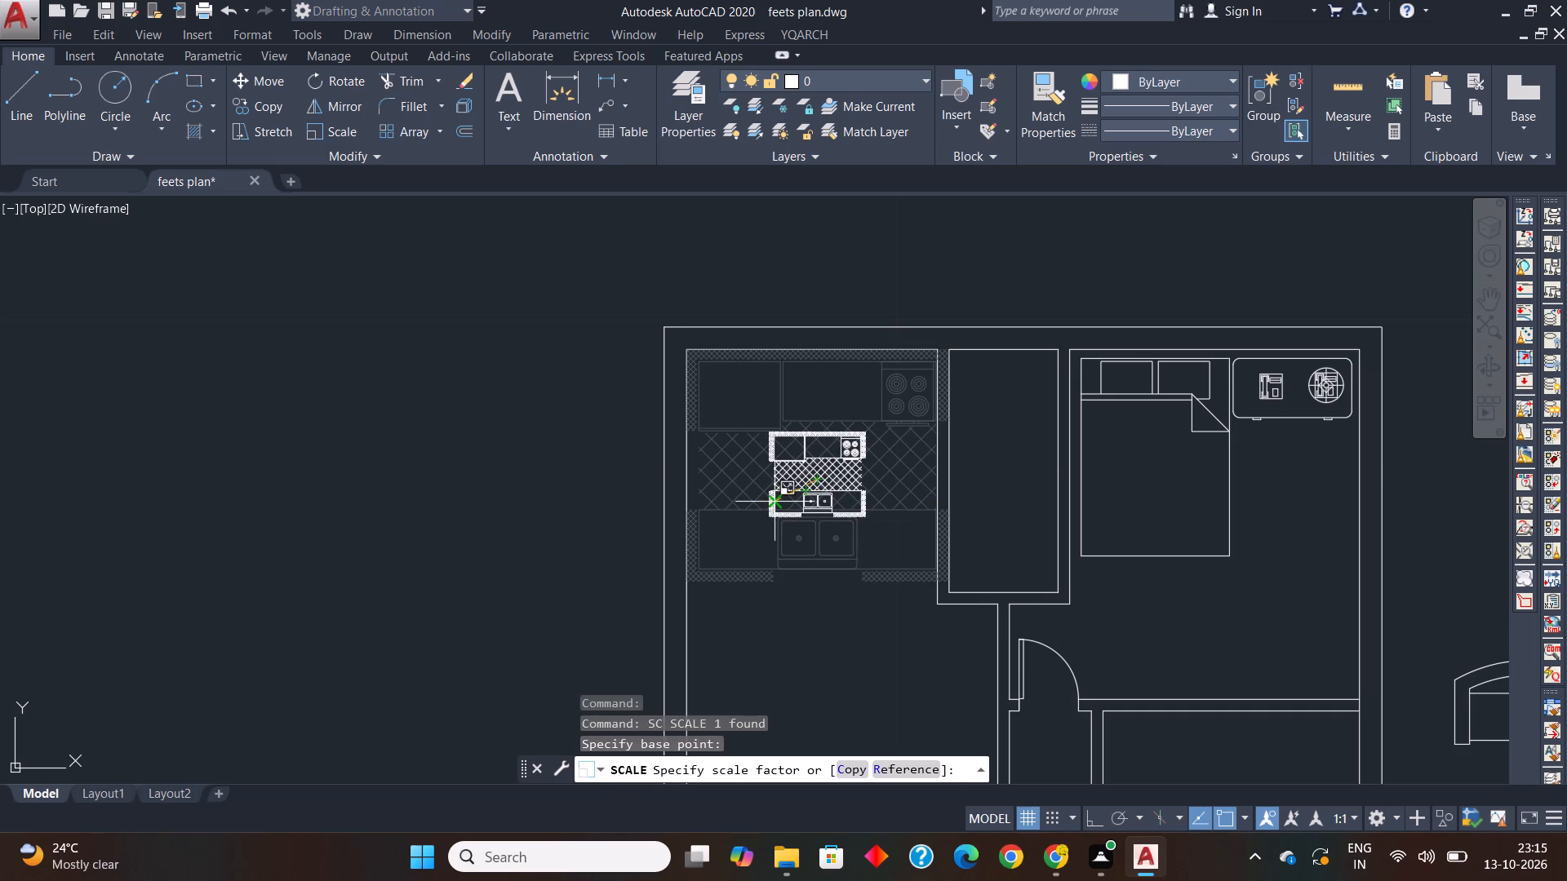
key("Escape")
Rotate the kitchen layout block 90° counterclockwise about a point near its centre, with Ortho on.
left_click(790, 488)
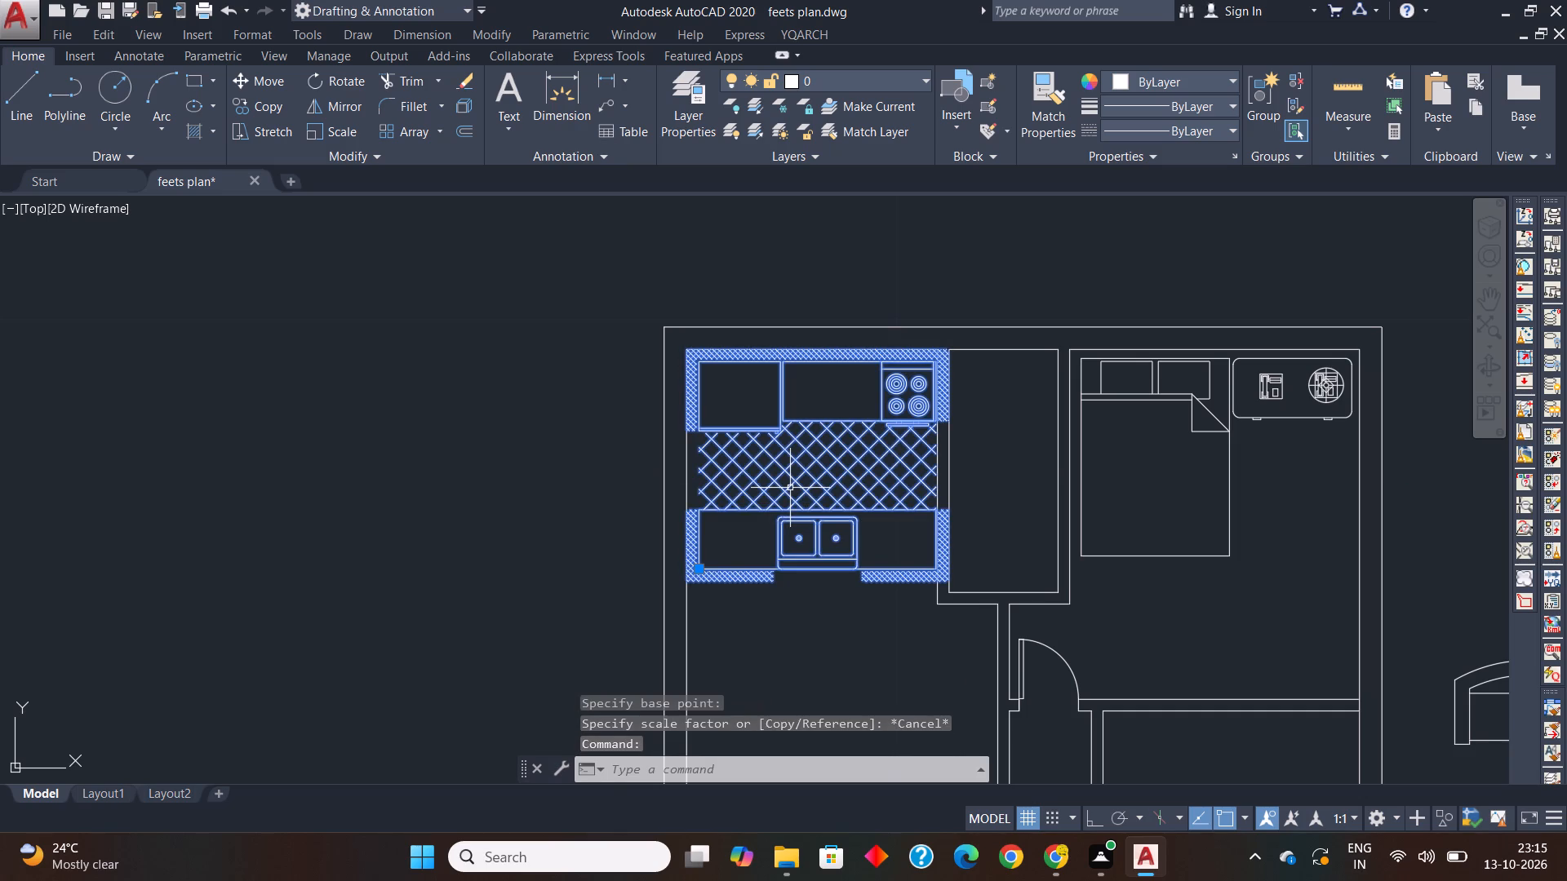
key("r")
type("o")
key("space")
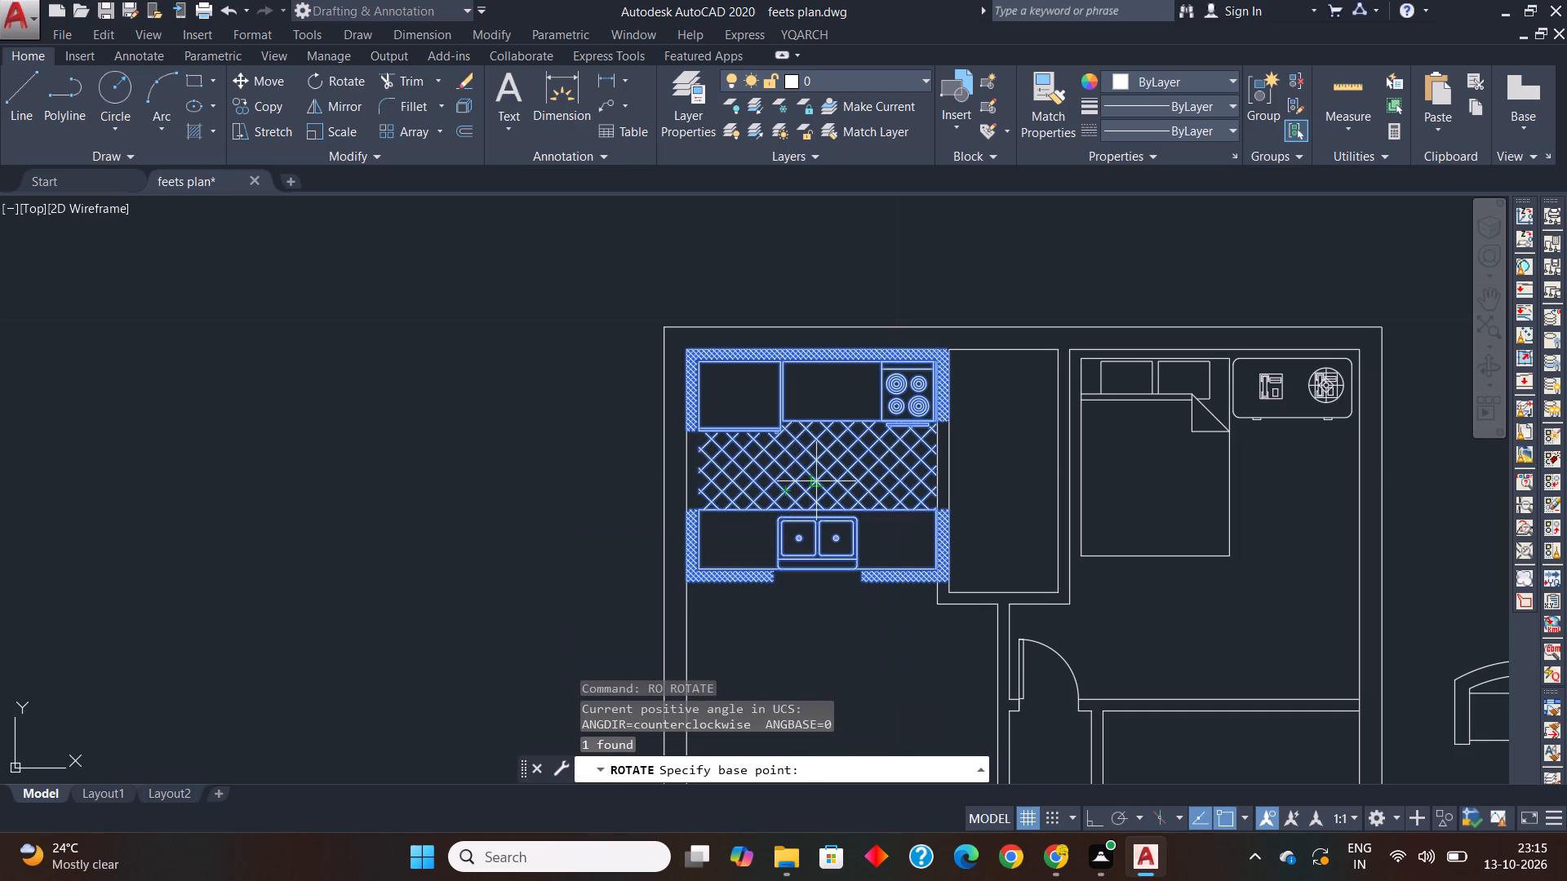
left_click(811, 478)
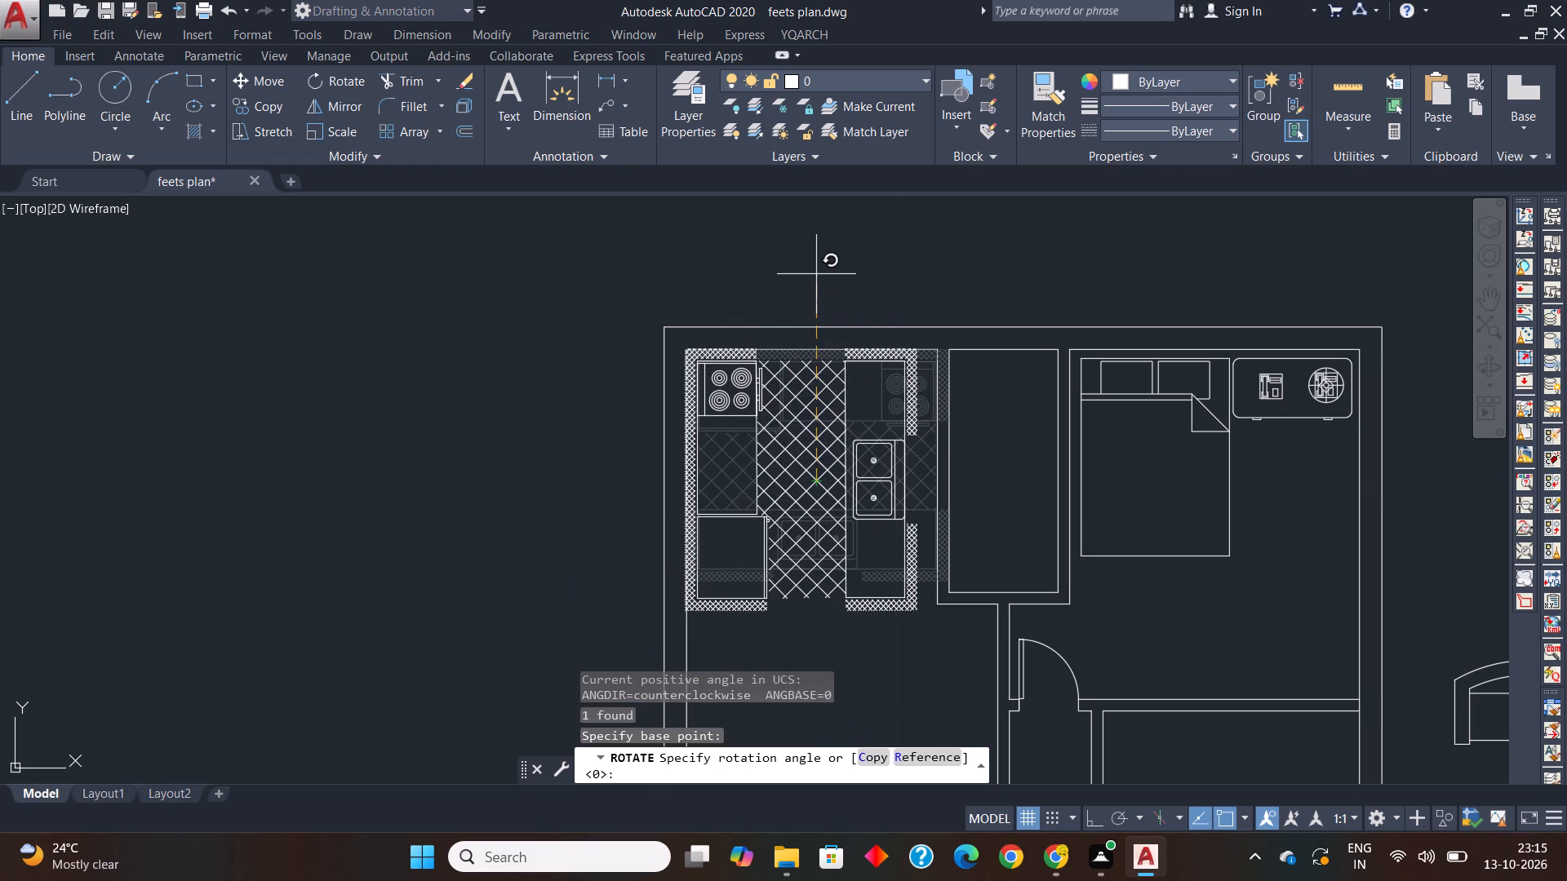
key("F8")
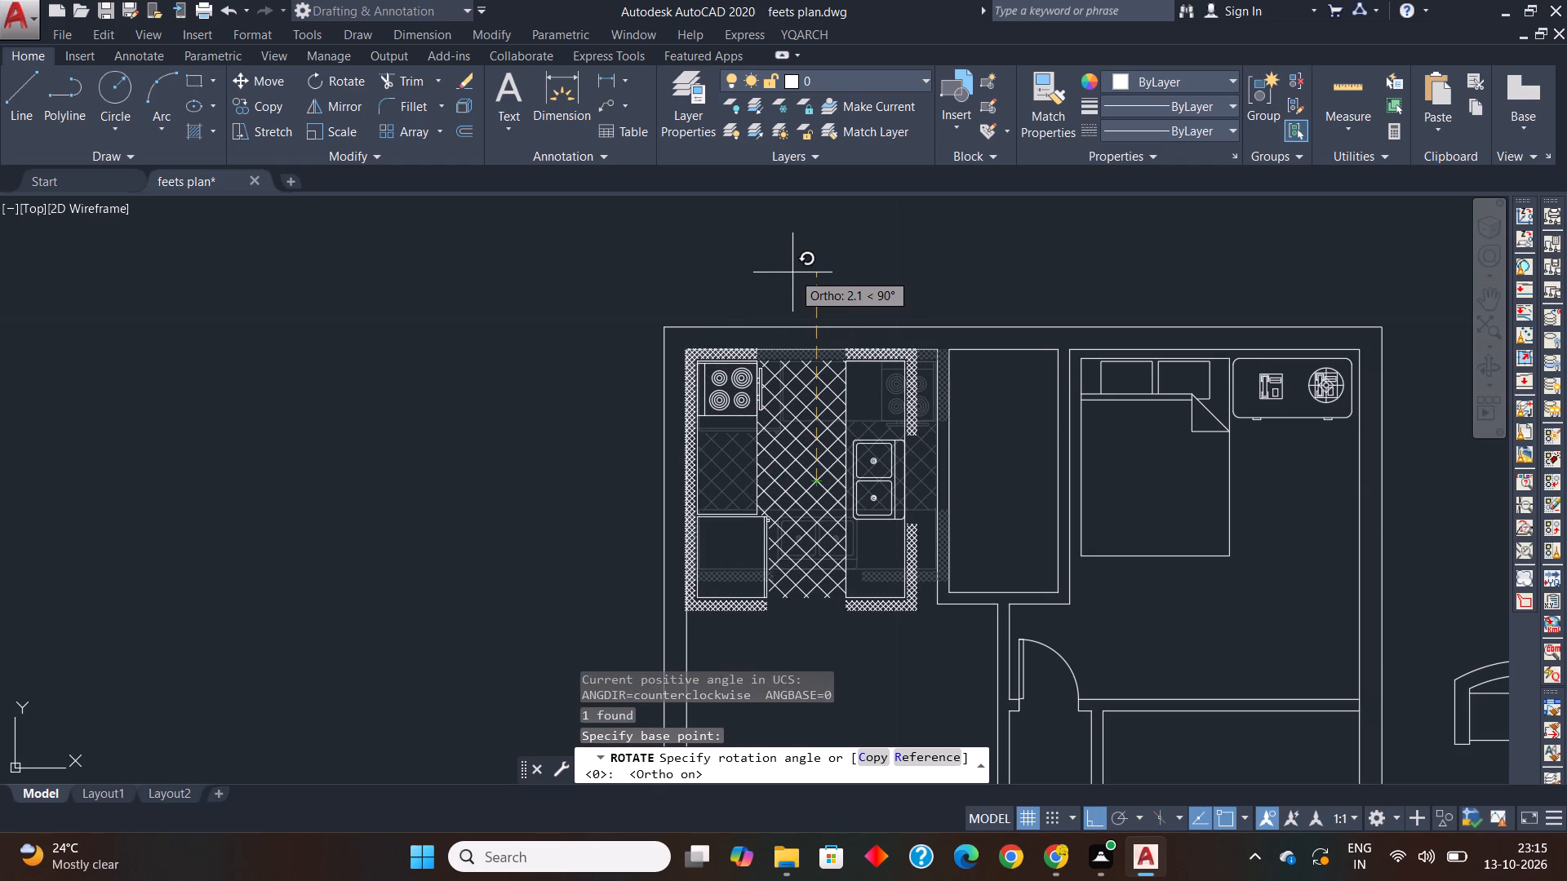
left_click(792, 272)
middle_click_drag(817, 464, 837, 463)
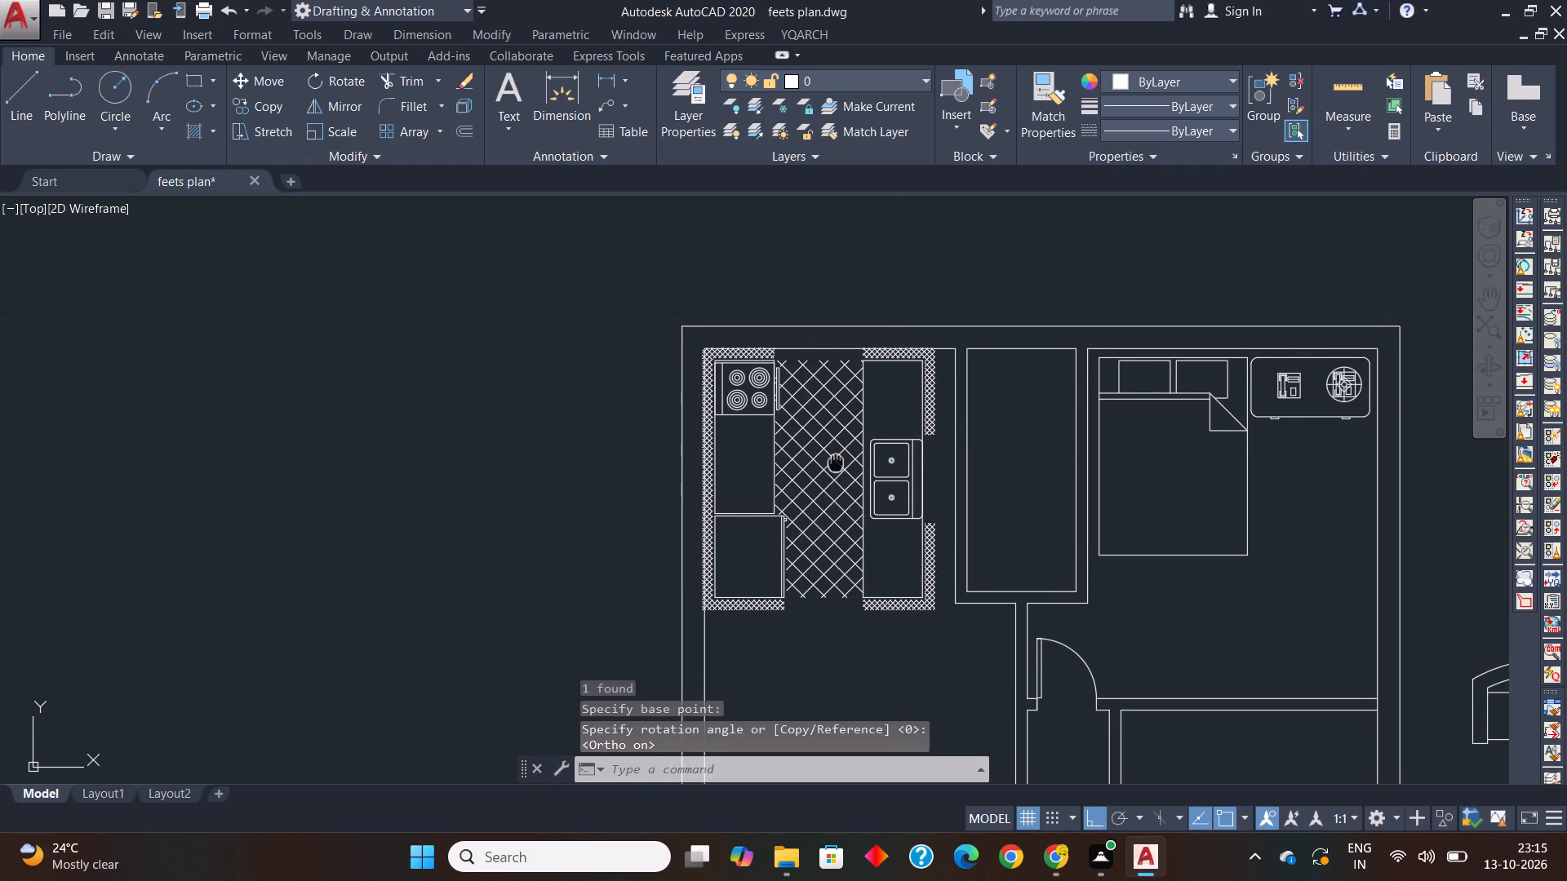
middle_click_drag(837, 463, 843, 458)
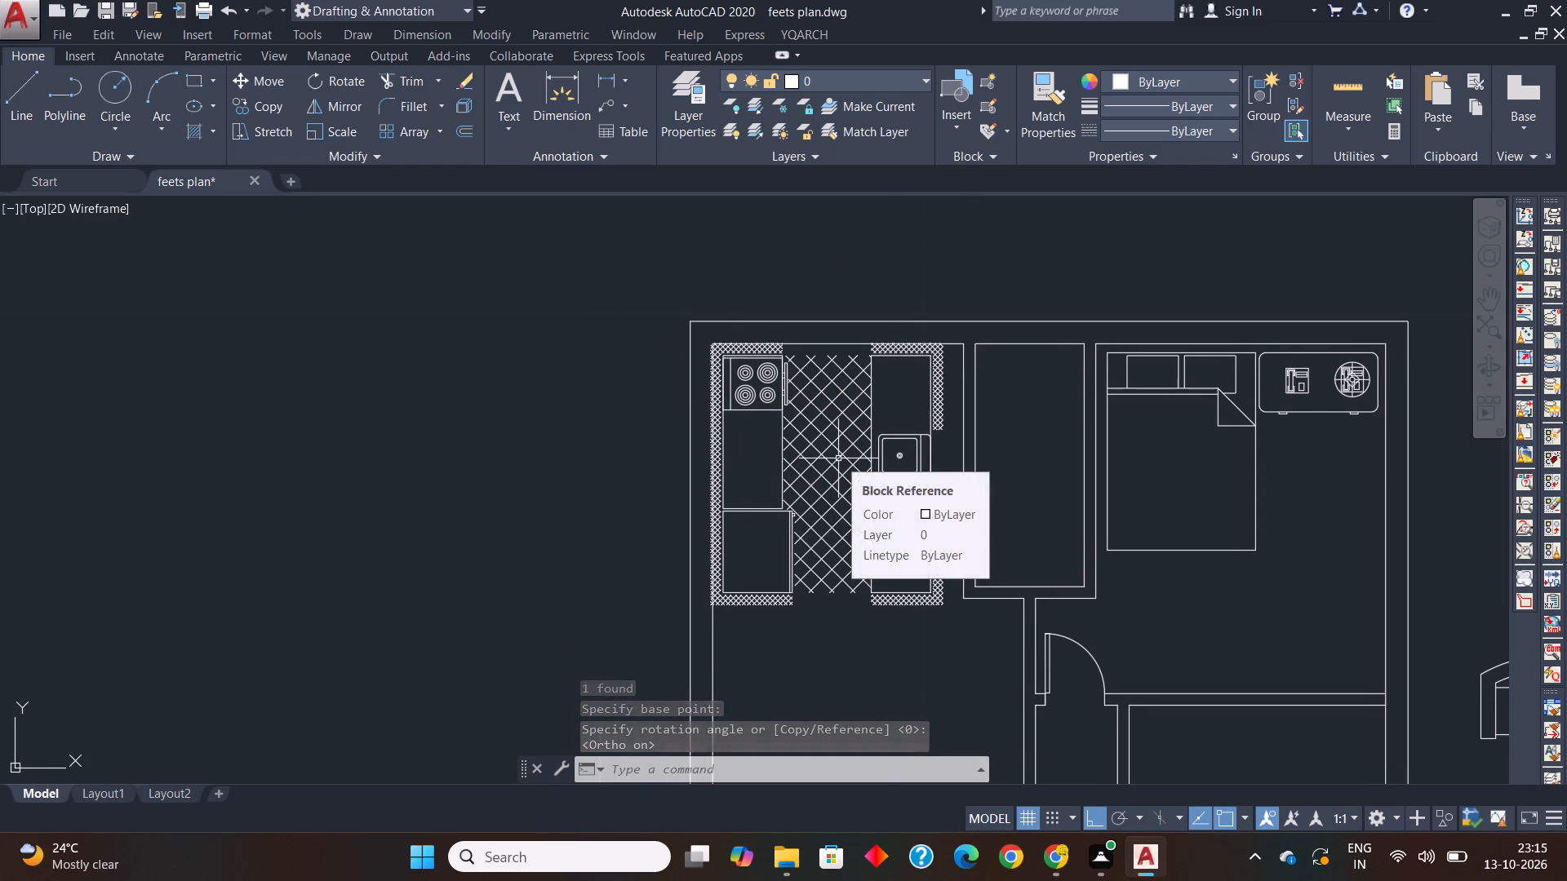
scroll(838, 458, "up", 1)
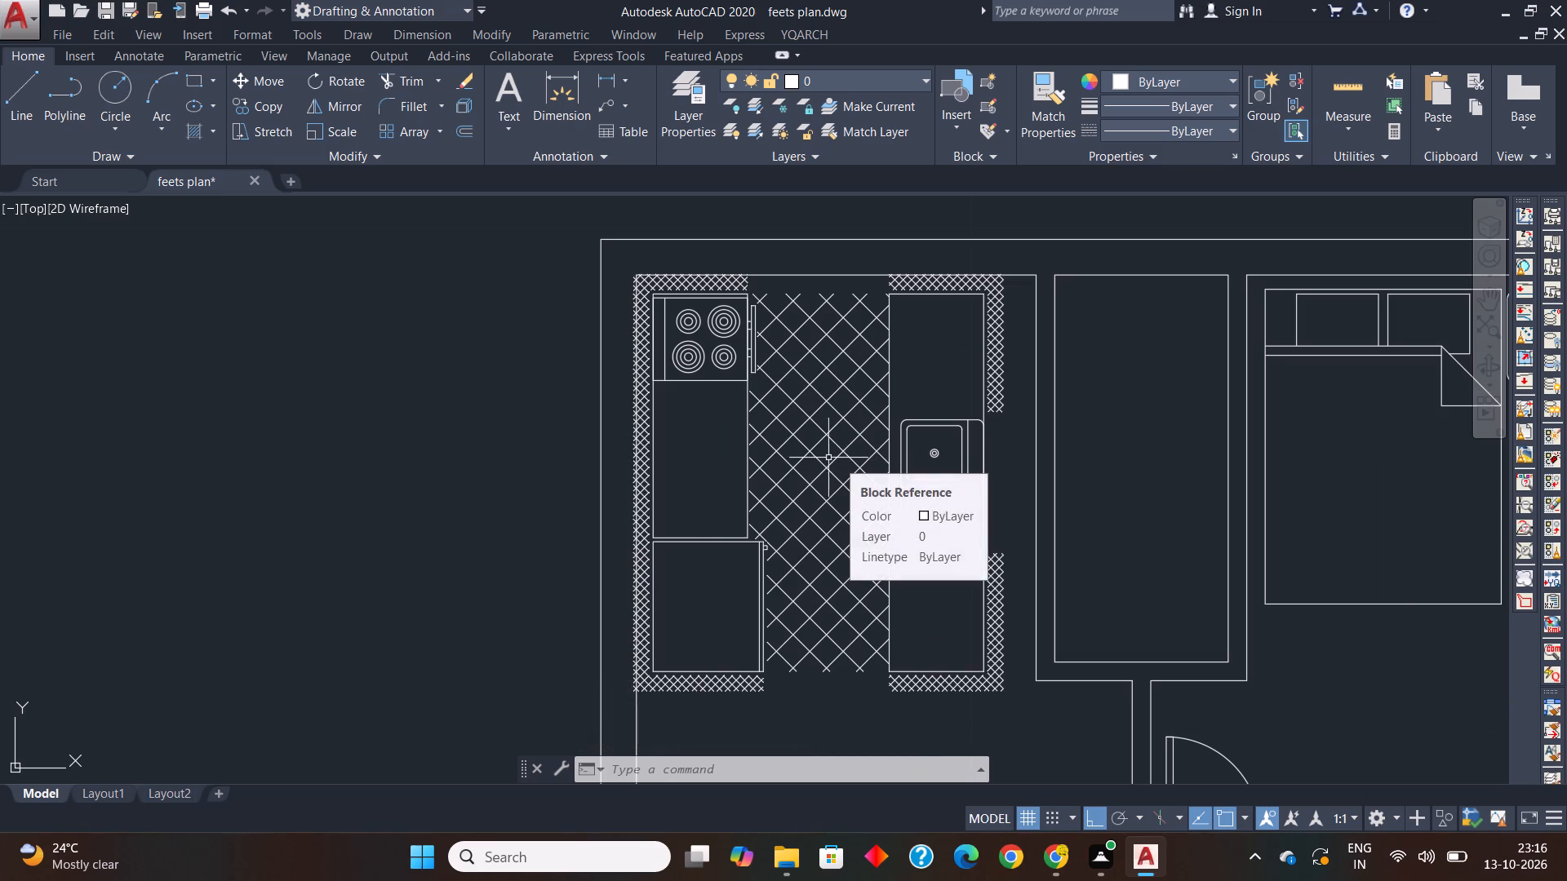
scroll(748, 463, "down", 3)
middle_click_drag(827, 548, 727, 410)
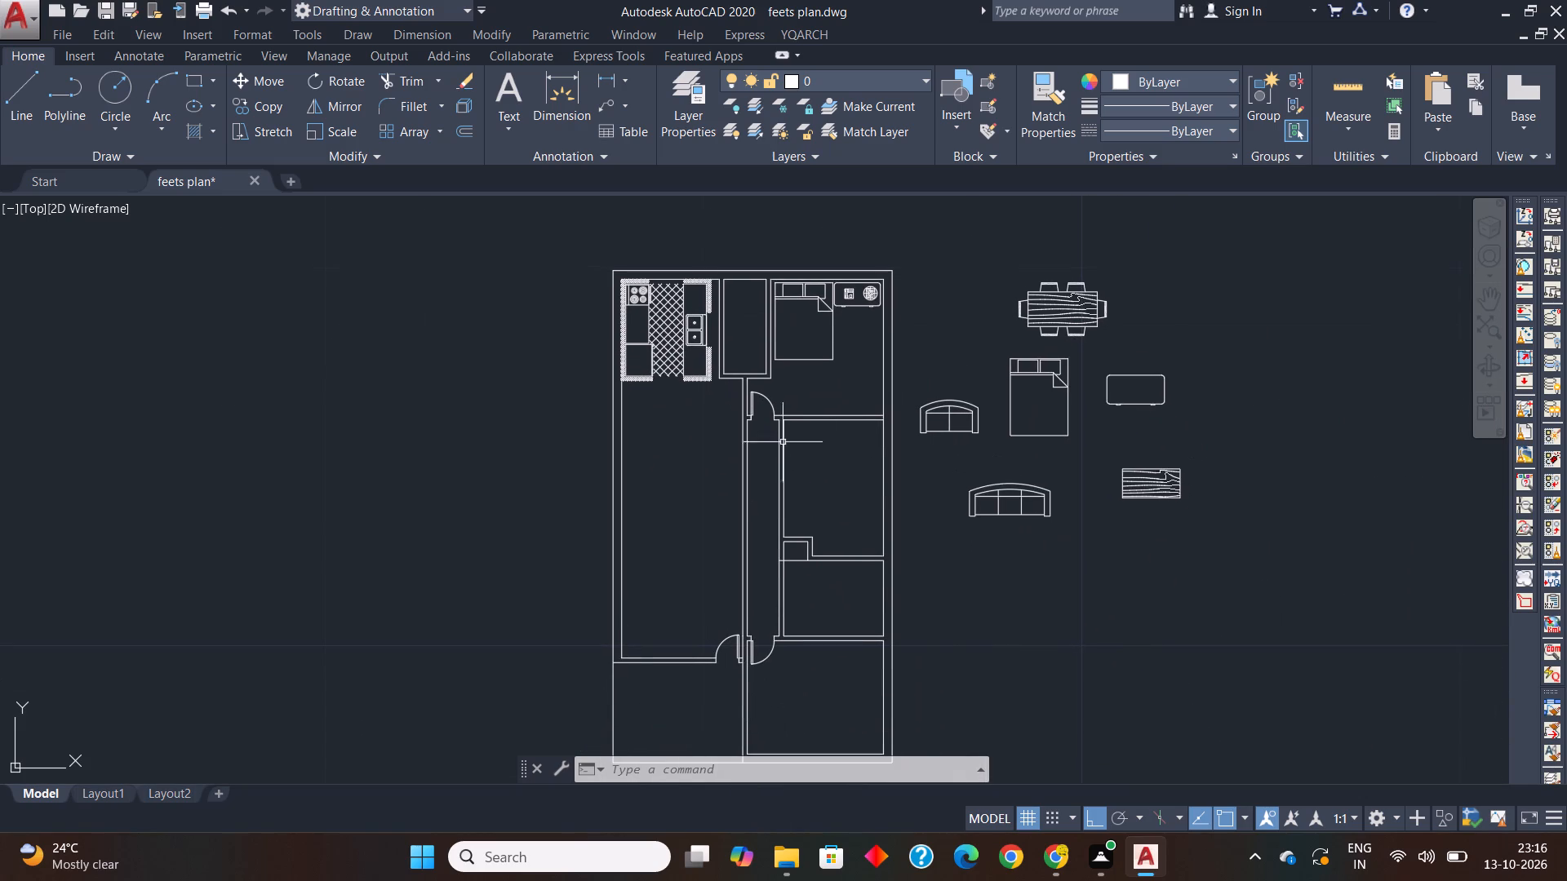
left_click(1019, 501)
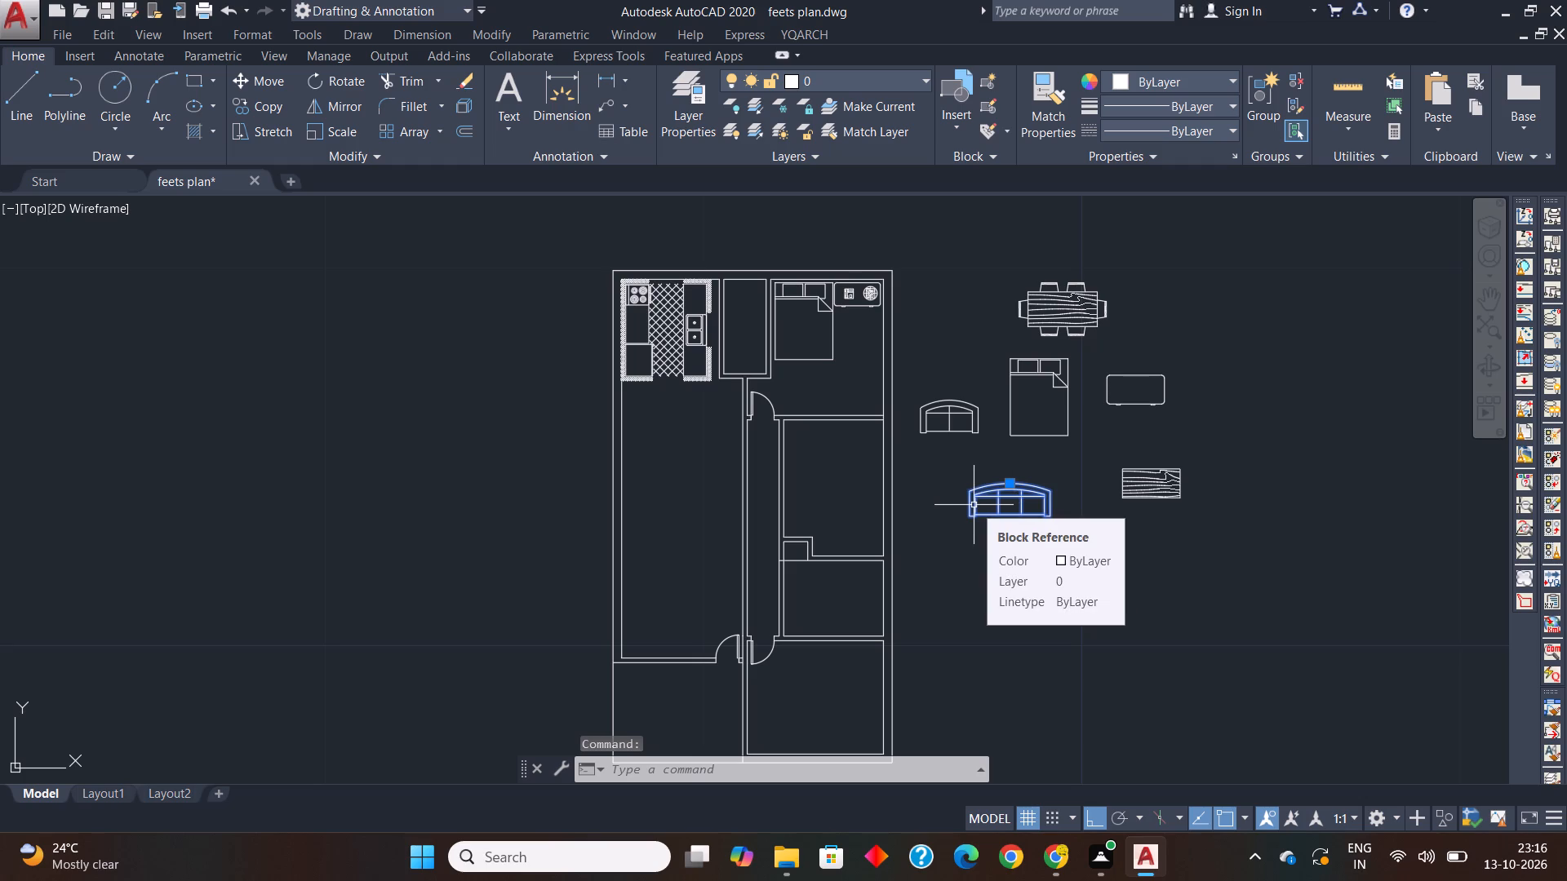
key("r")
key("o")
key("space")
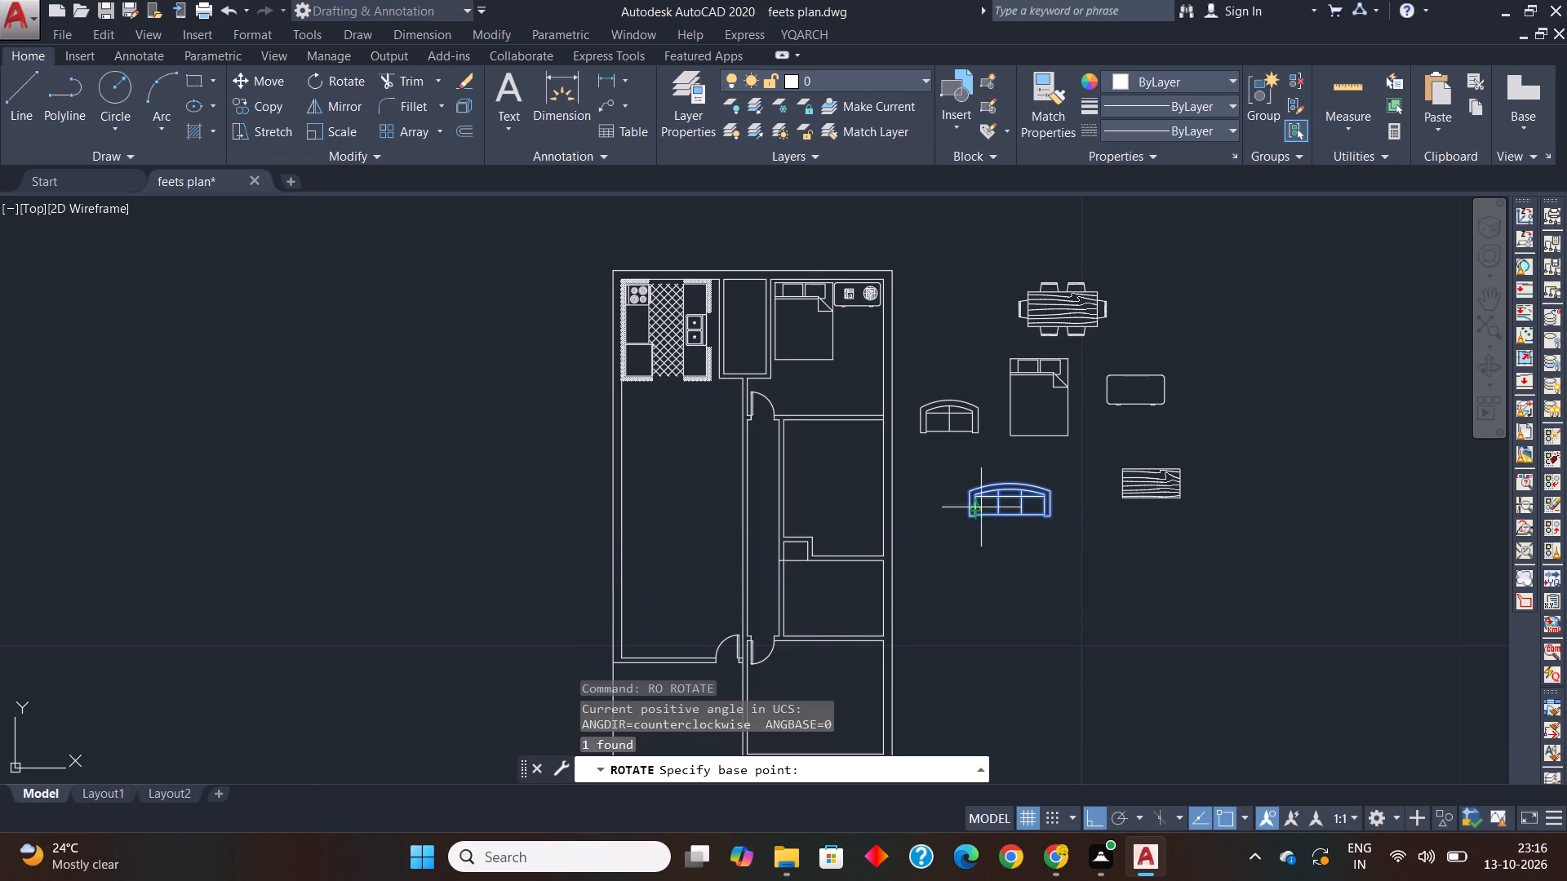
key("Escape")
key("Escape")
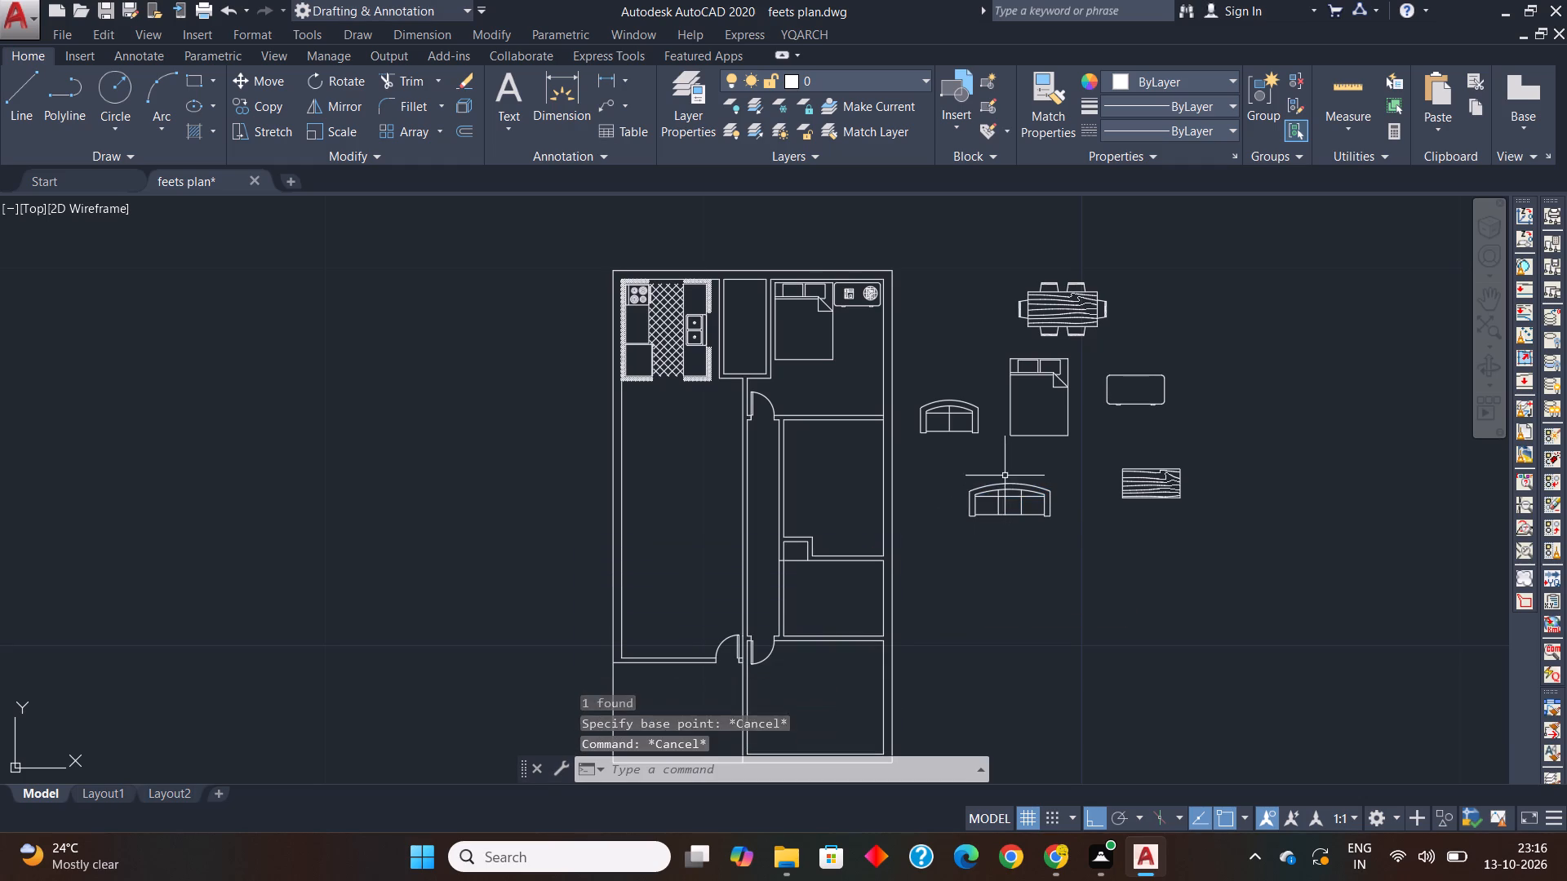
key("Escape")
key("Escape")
Rotate the six-seat dining table block outside the plan 90° counterclockwise about its centre.
left_click(1072, 294)
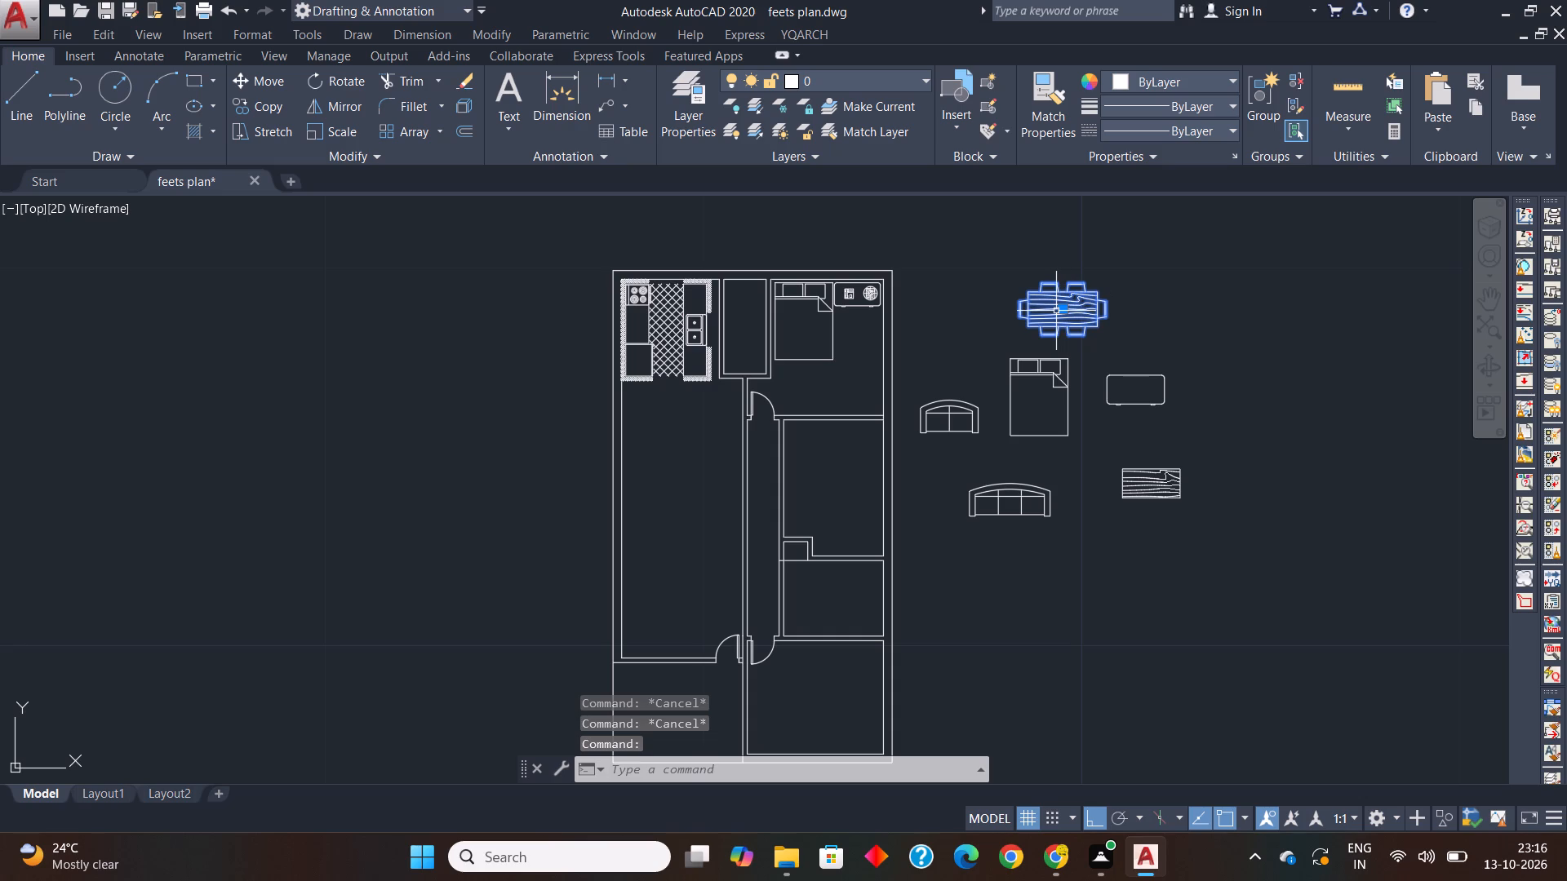
key("r")
type("o")
key("space")
left_click(1062, 310)
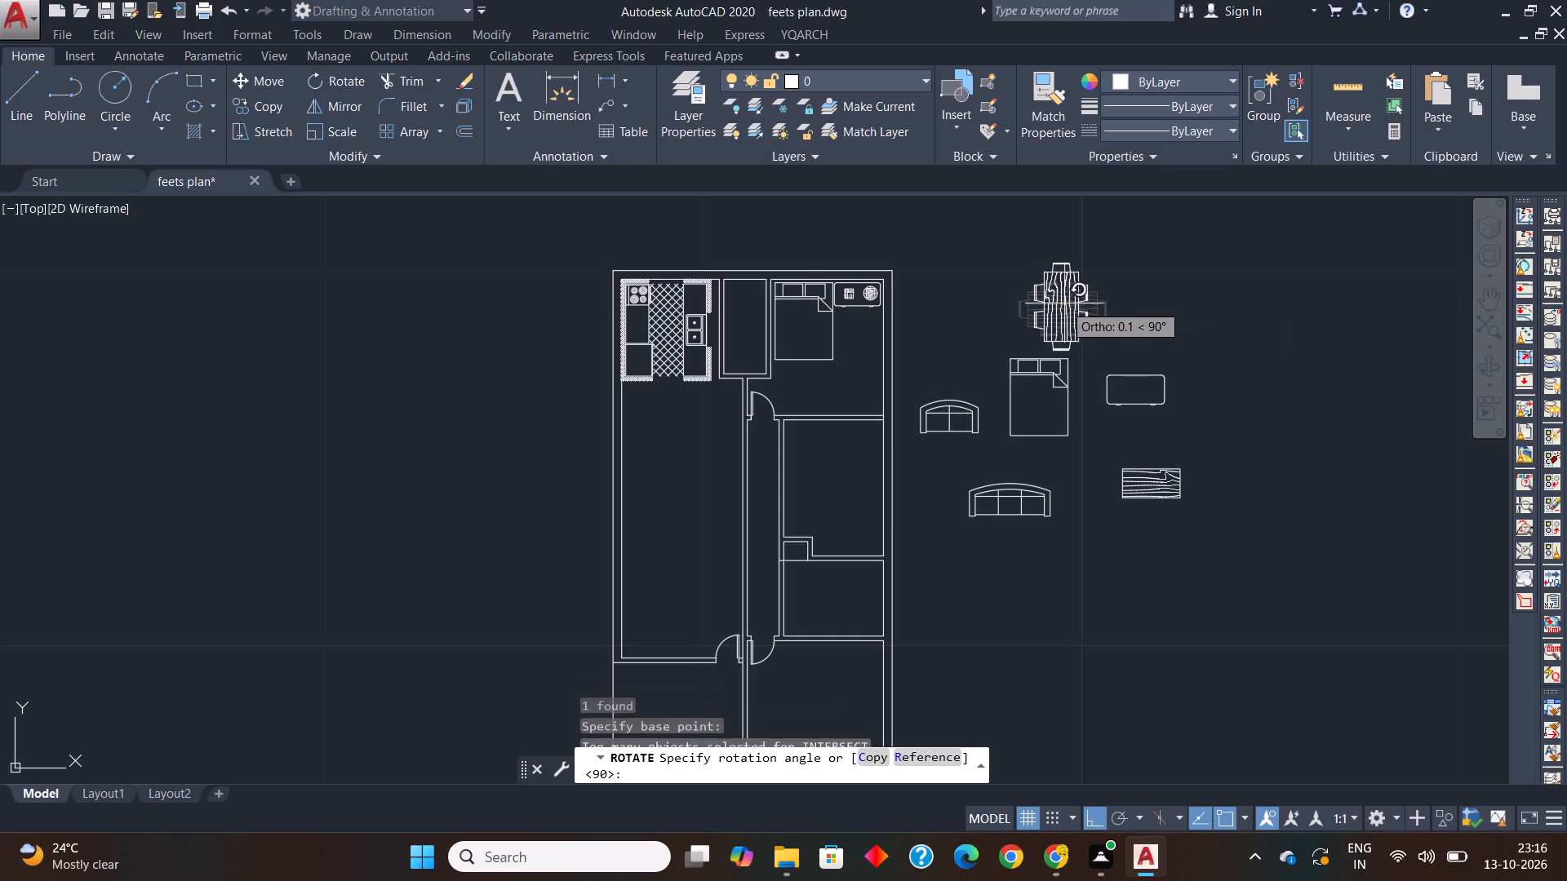
left_click(1085, 224)
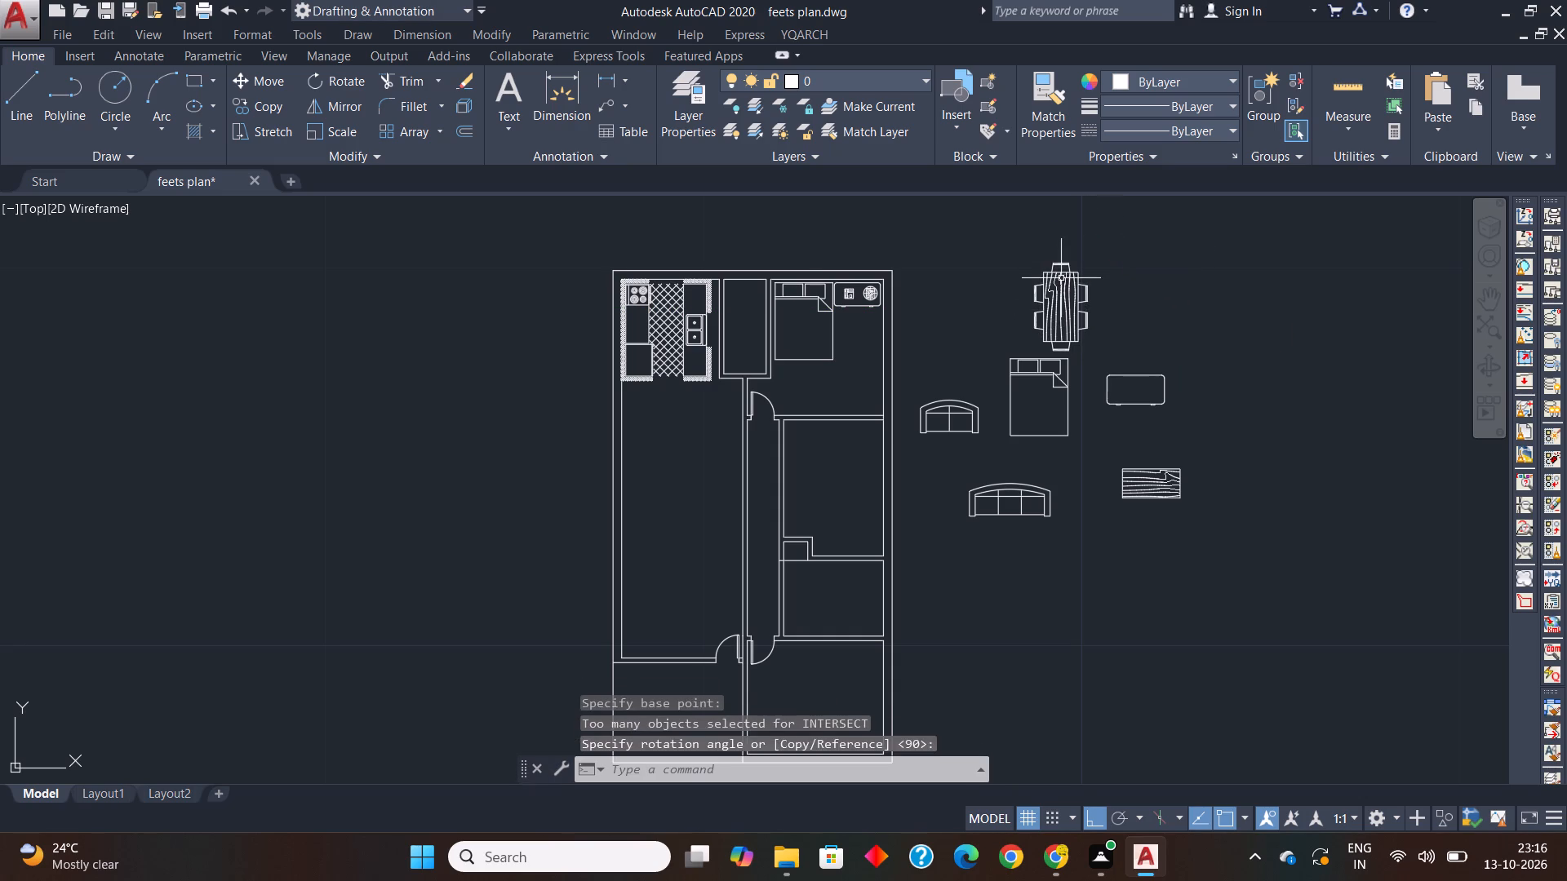
Move the dining table block by its centre into the dining area below the kitchen layout, with Ortho off.
left_click(1061, 281)
left_click(1061, 303)
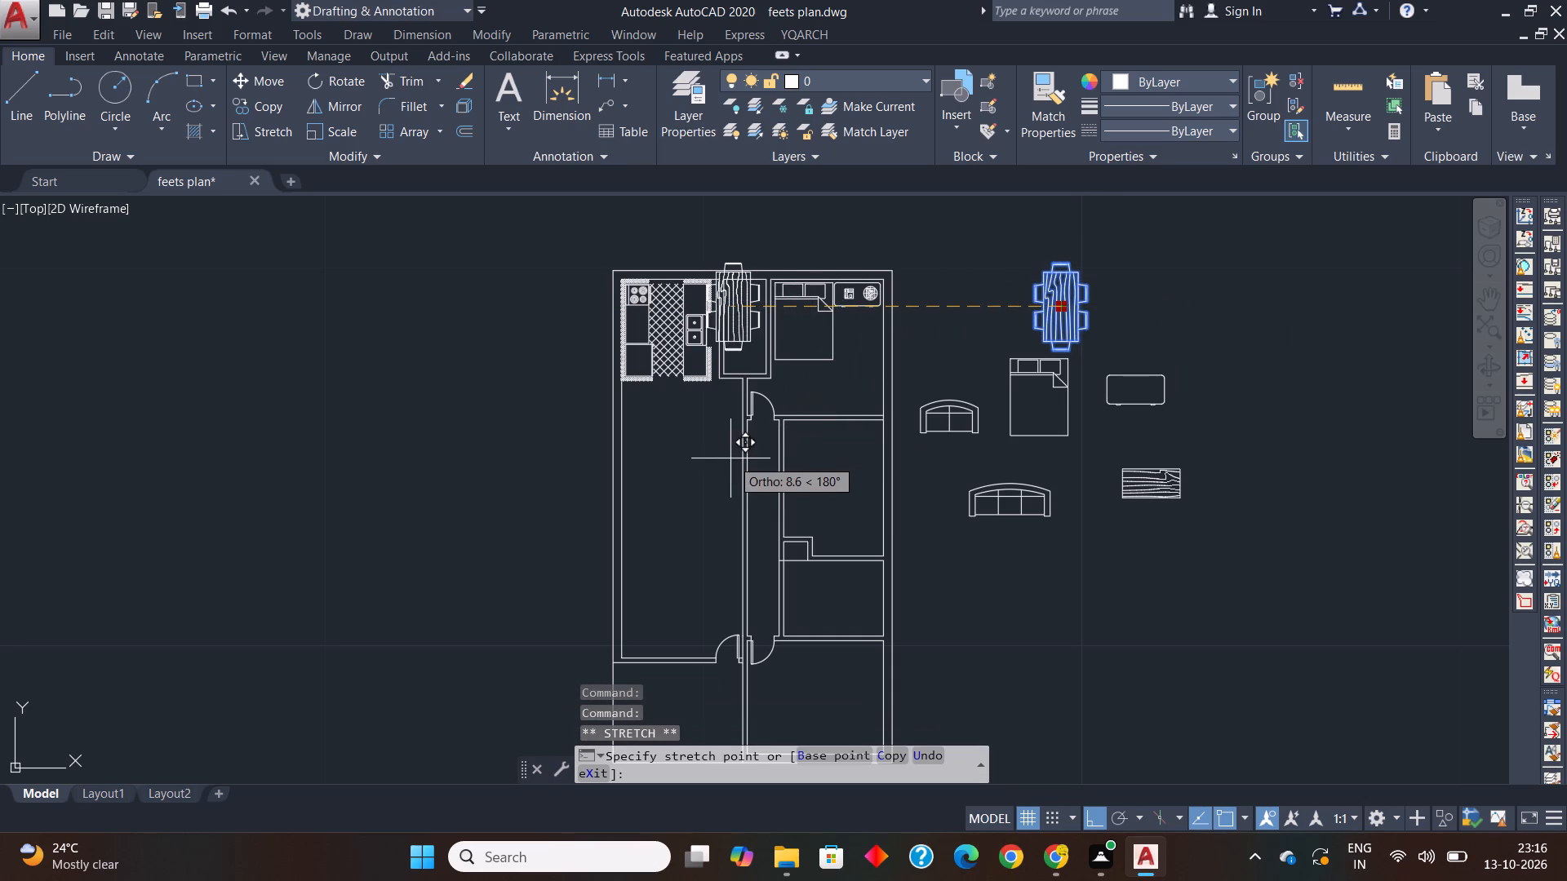
key("F9")
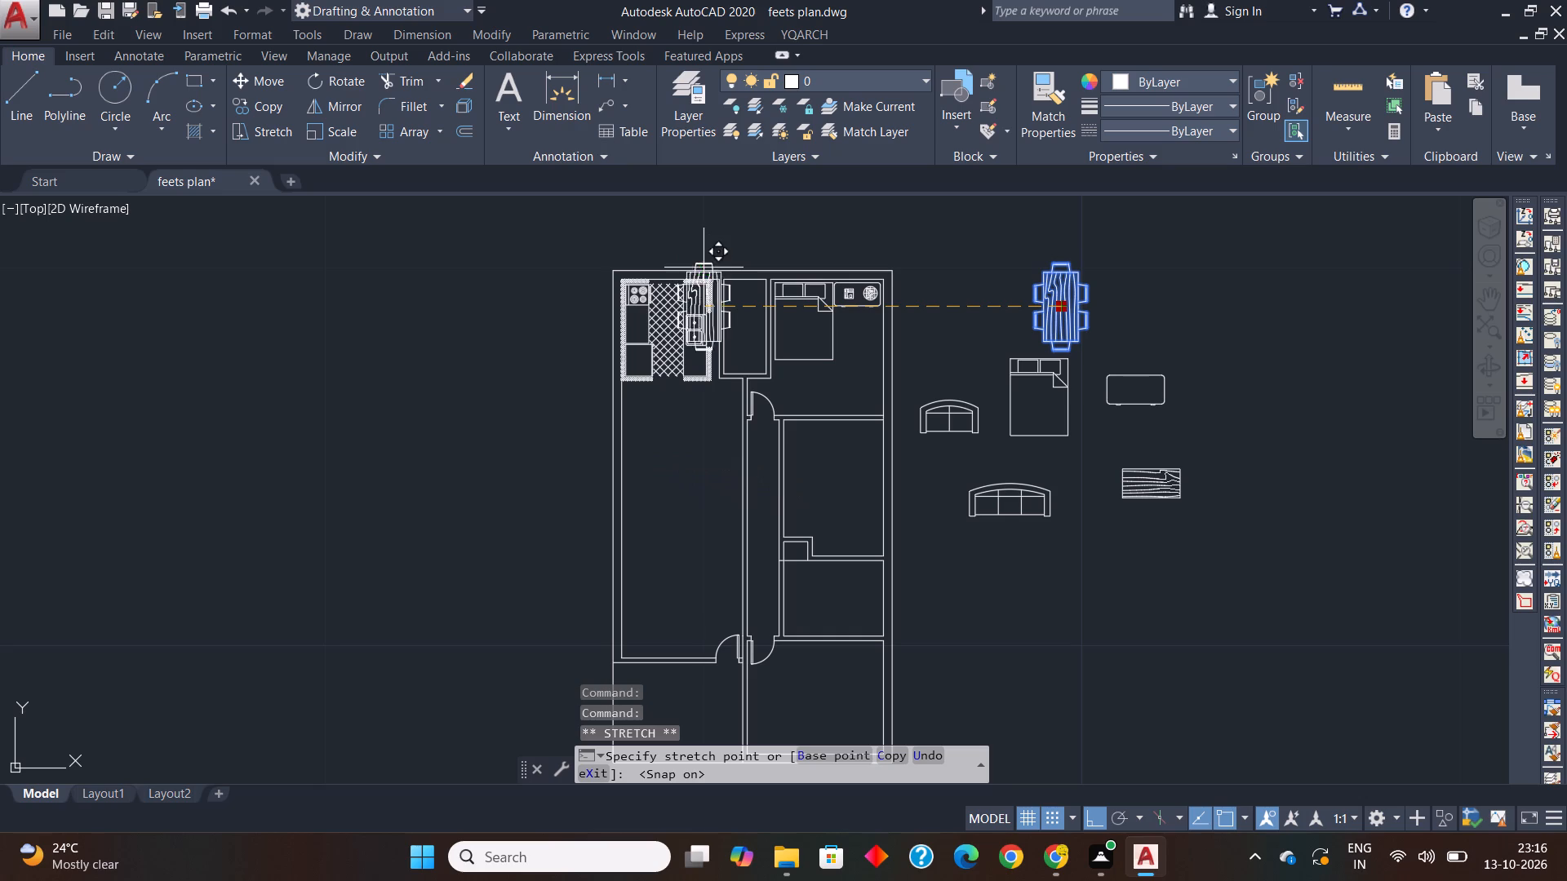
key("F9")
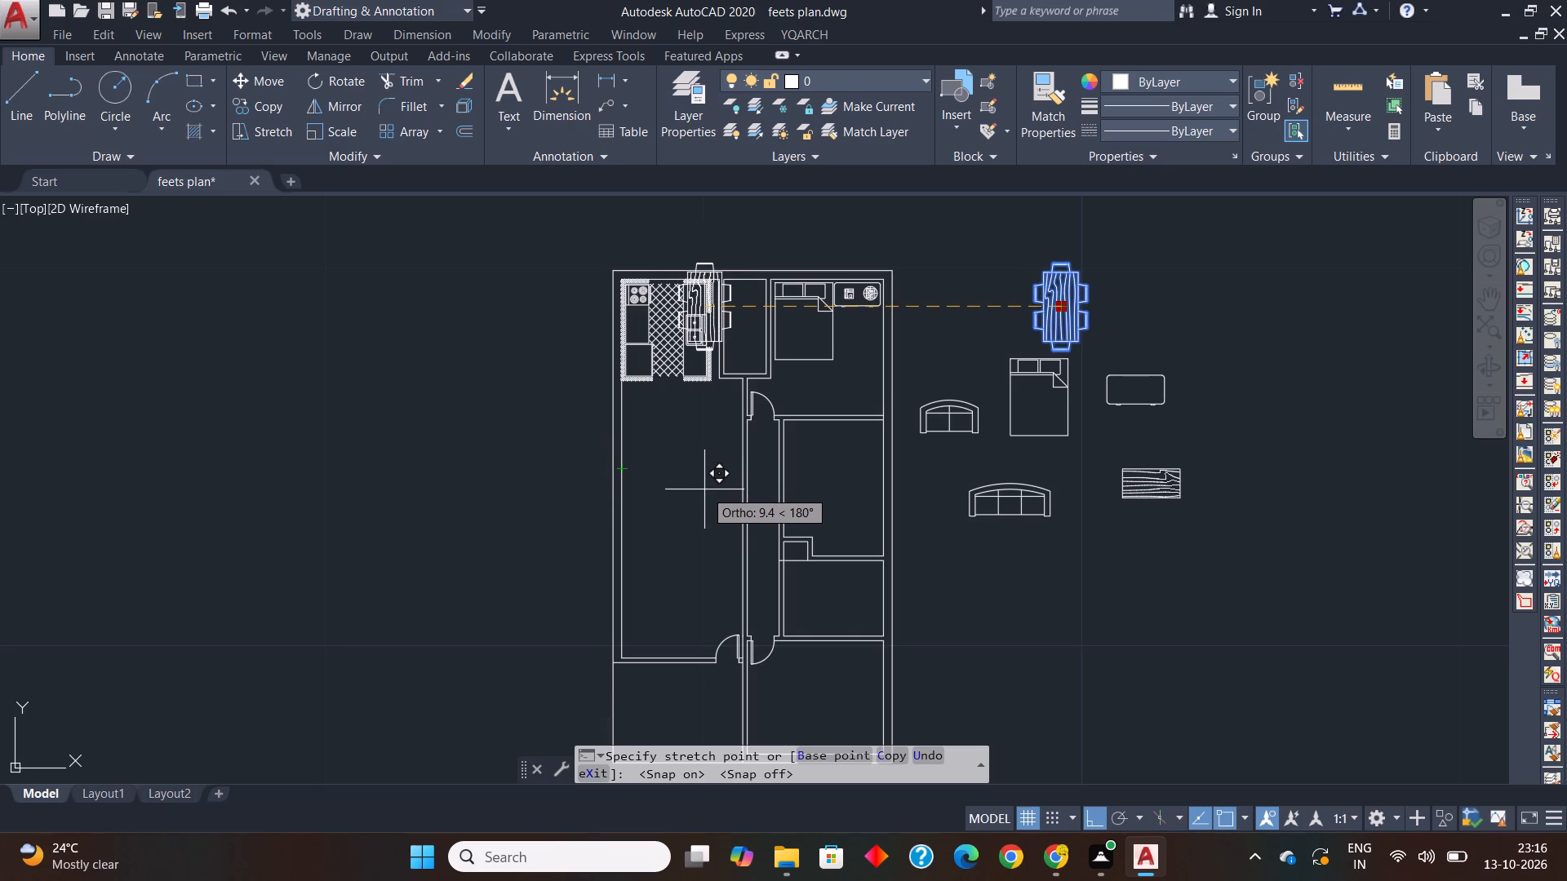
key("F8")
scroll(656, 462, "up", 3)
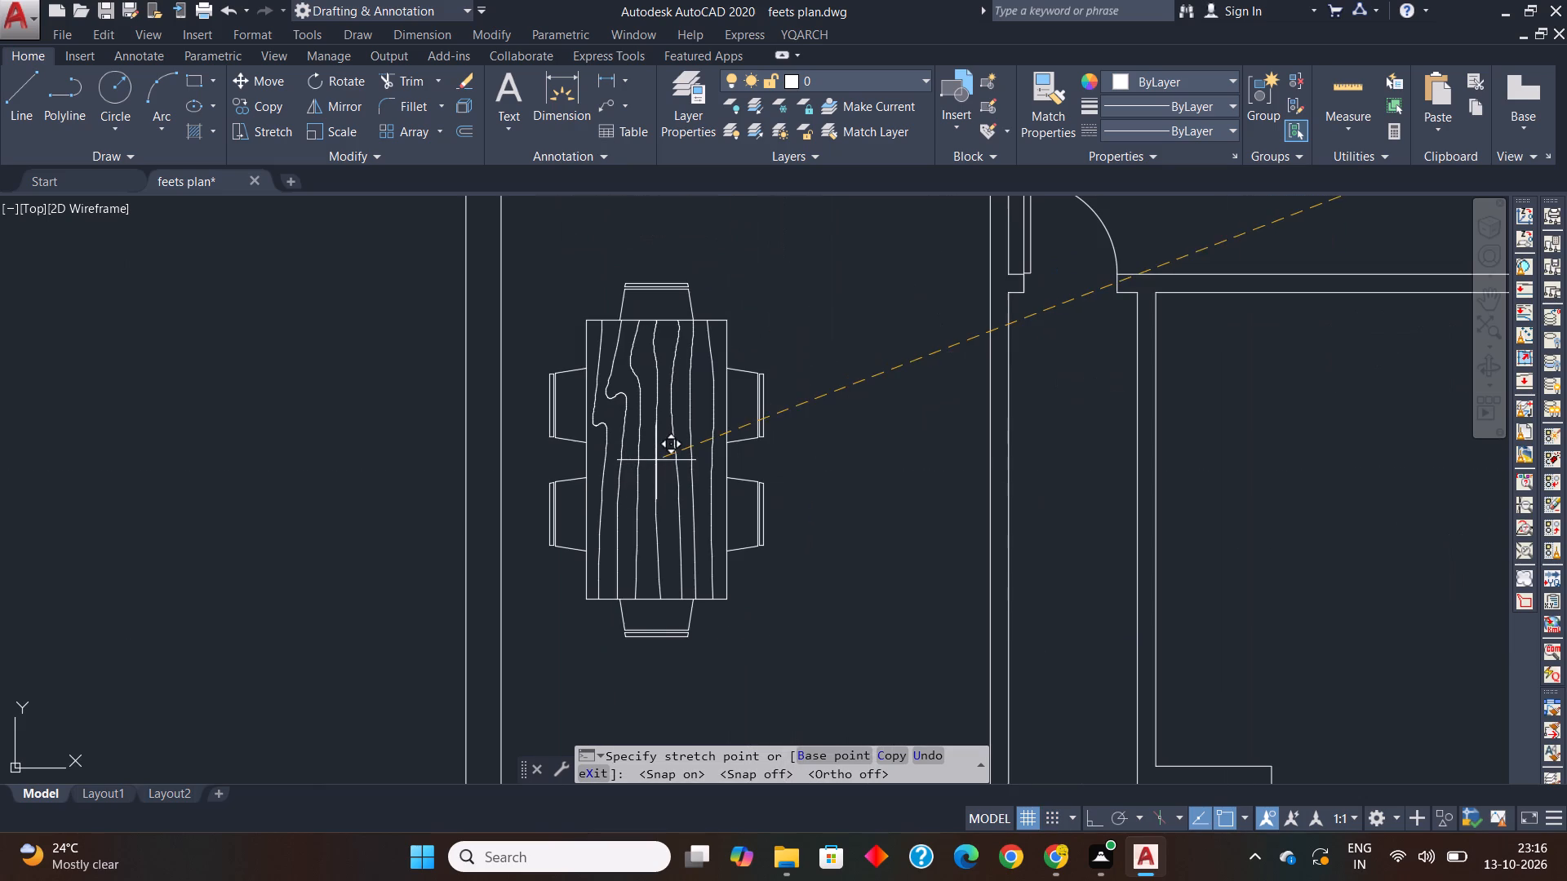
scroll(675, 502, "down", 2)
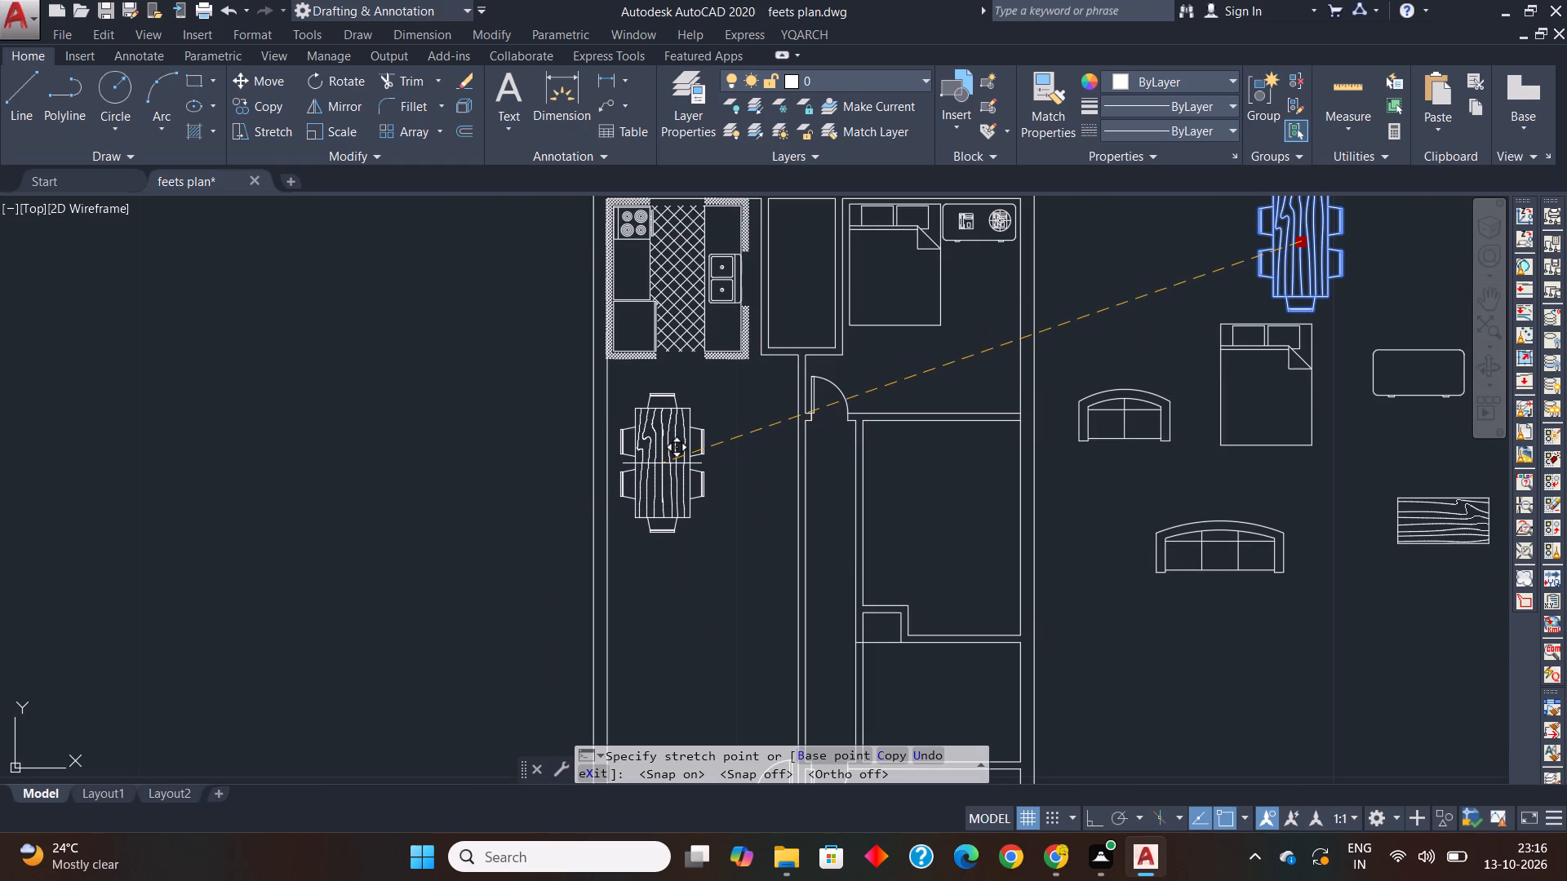
left_click(664, 474)
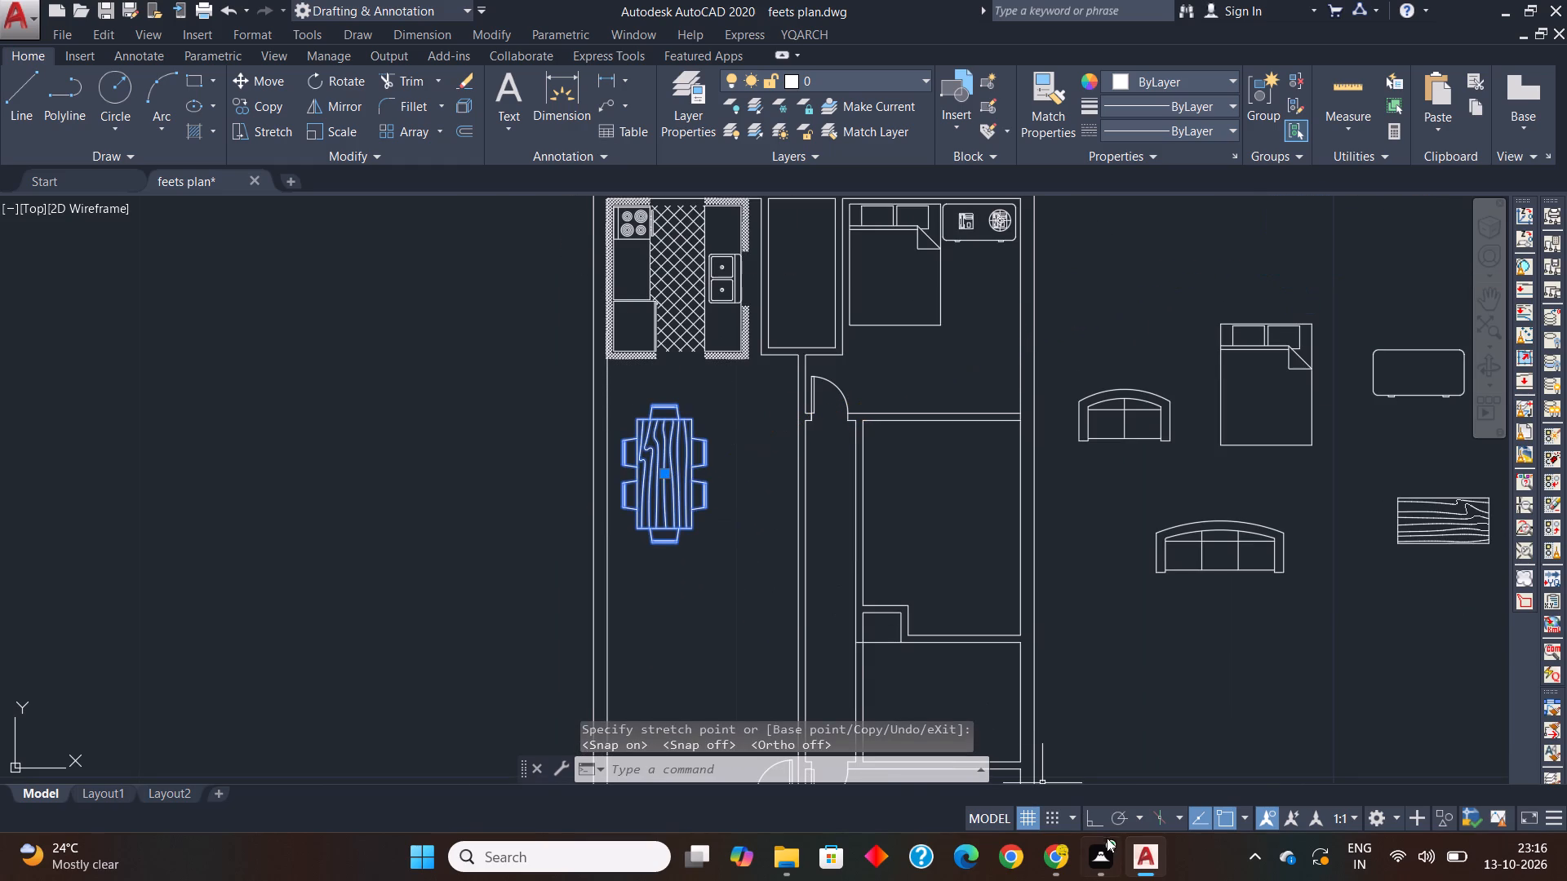
Check the dining area and the adjoining wall in the new meters plan image and the Pinterest floor plan in Chrome.
left_click(780, 852)
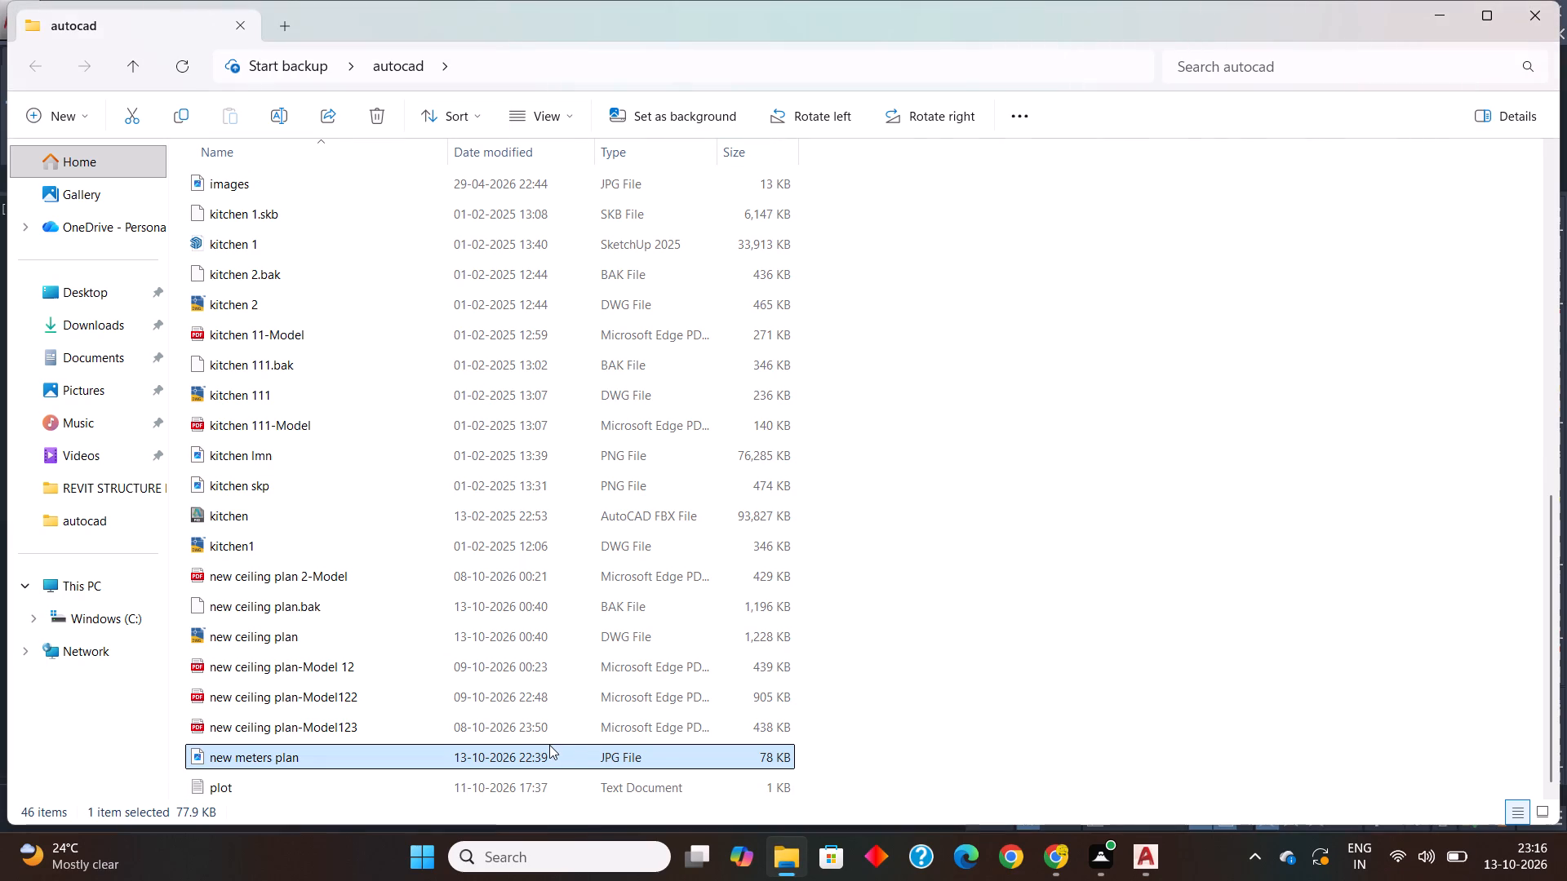
left_click(549, 745)
double_click(547, 753)
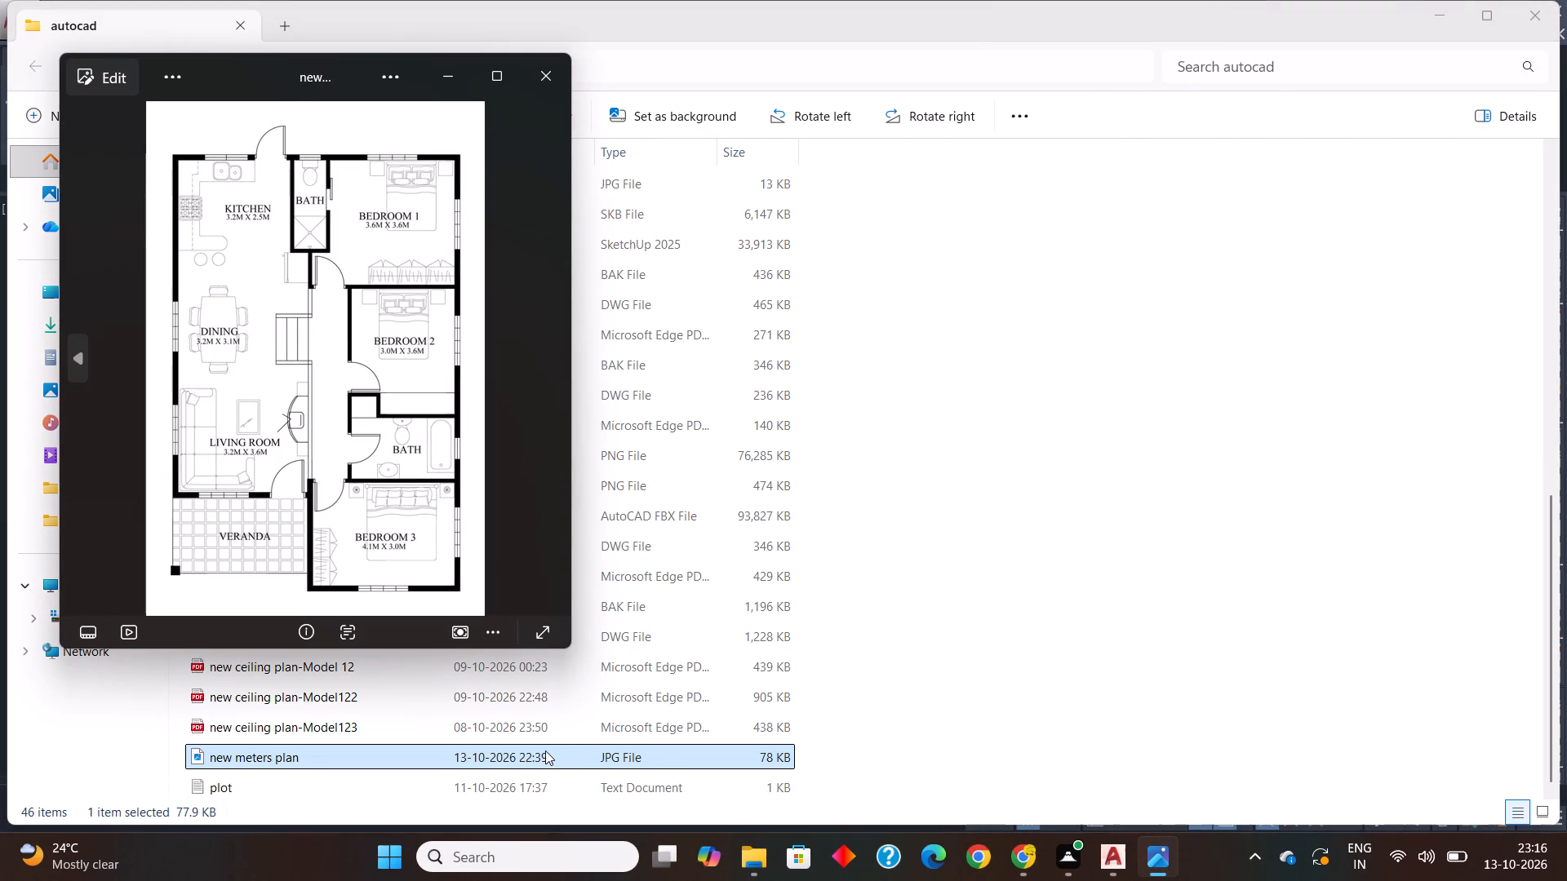
left_click(1108, 866)
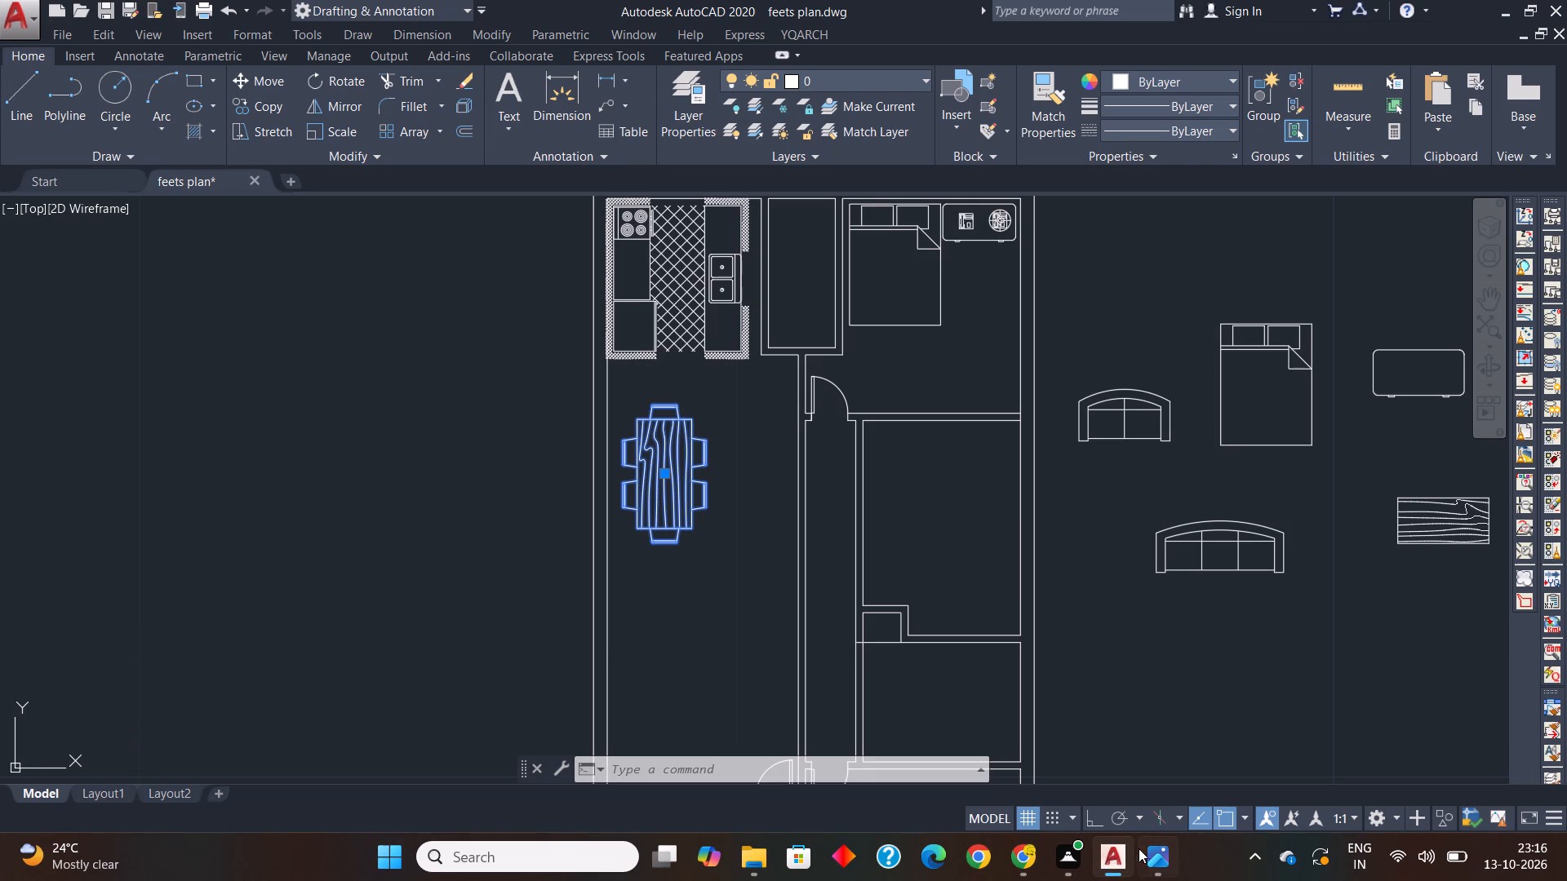
left_click(1026, 855)
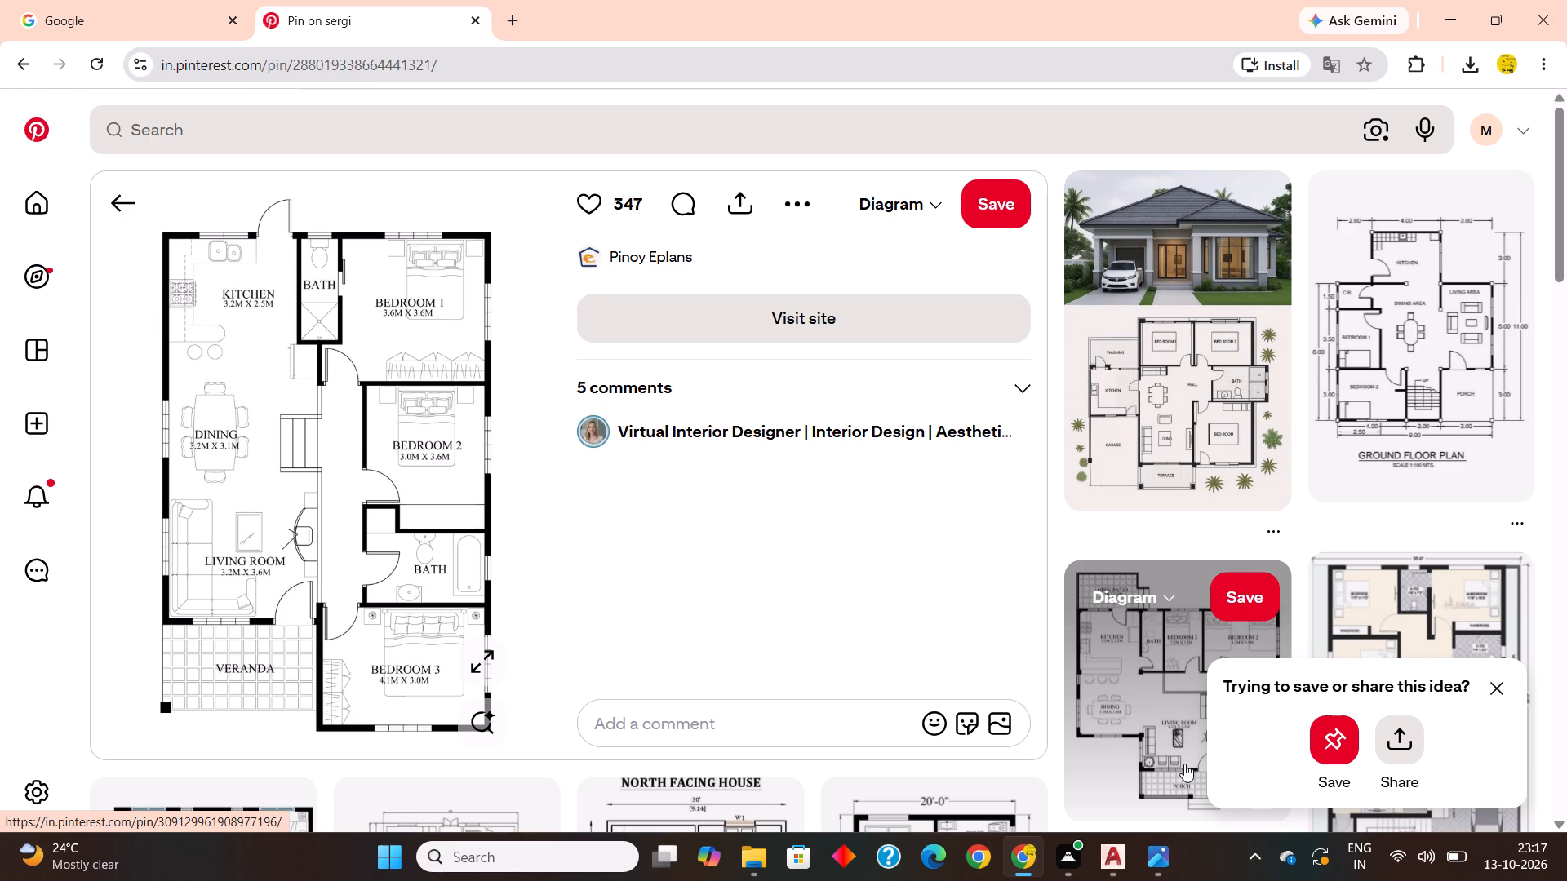
left_click(1117, 861)
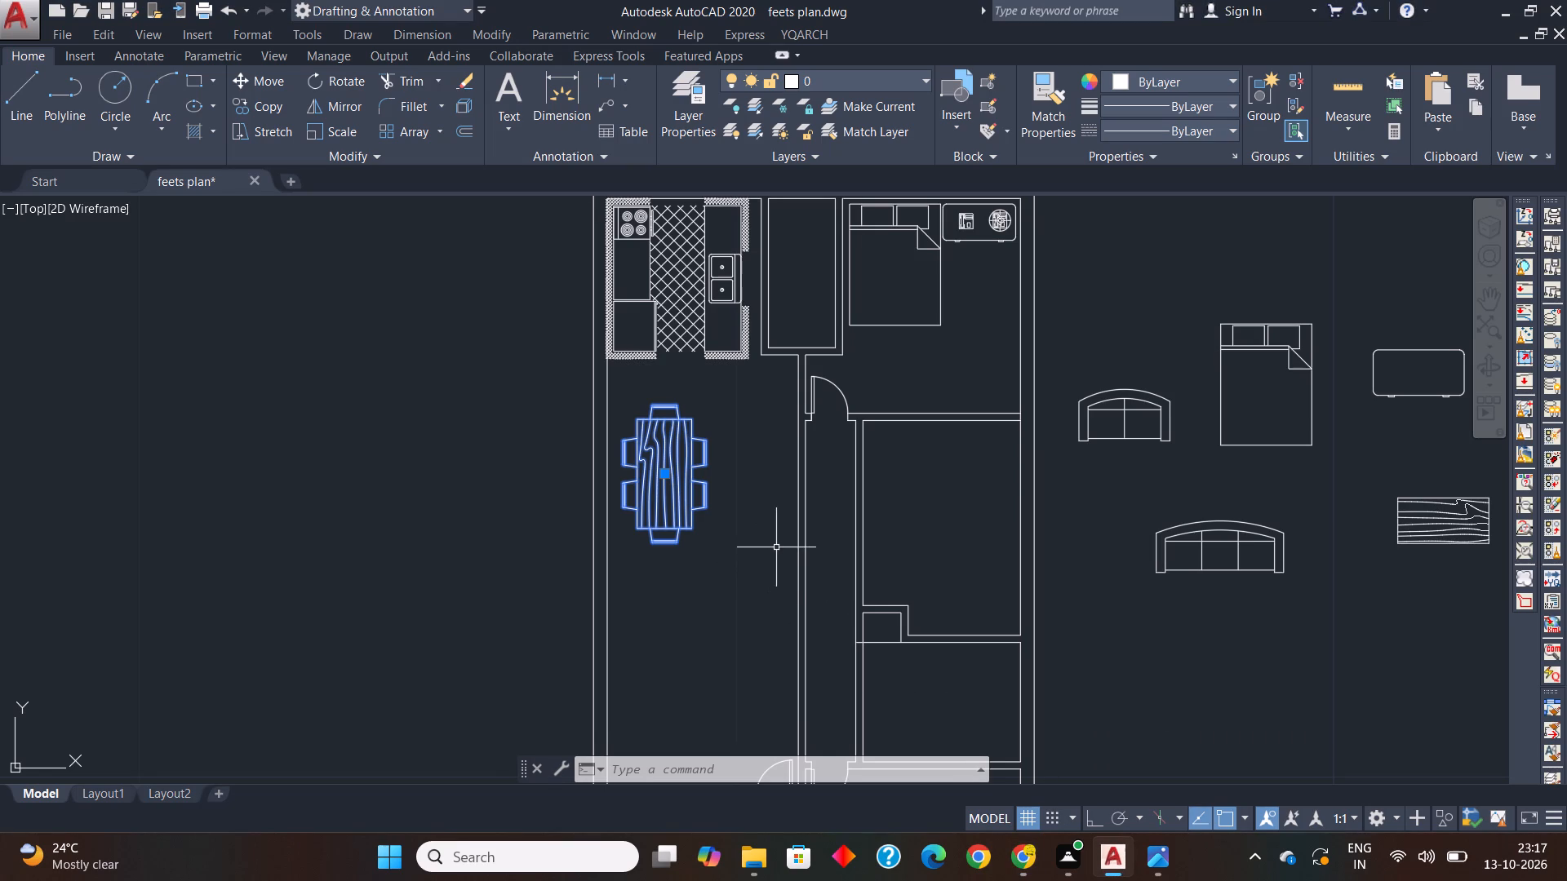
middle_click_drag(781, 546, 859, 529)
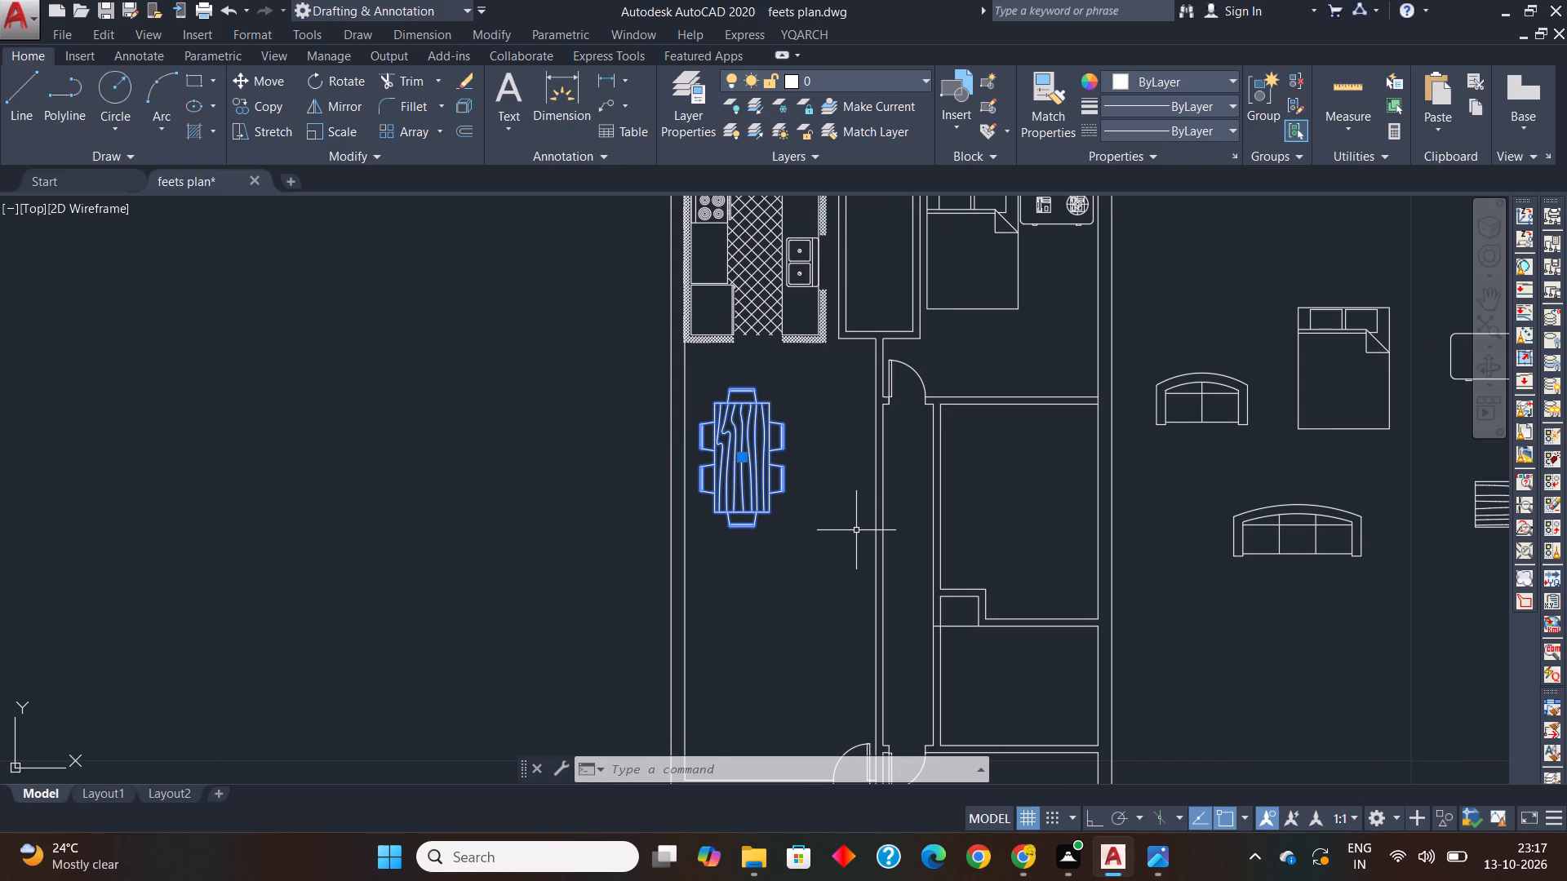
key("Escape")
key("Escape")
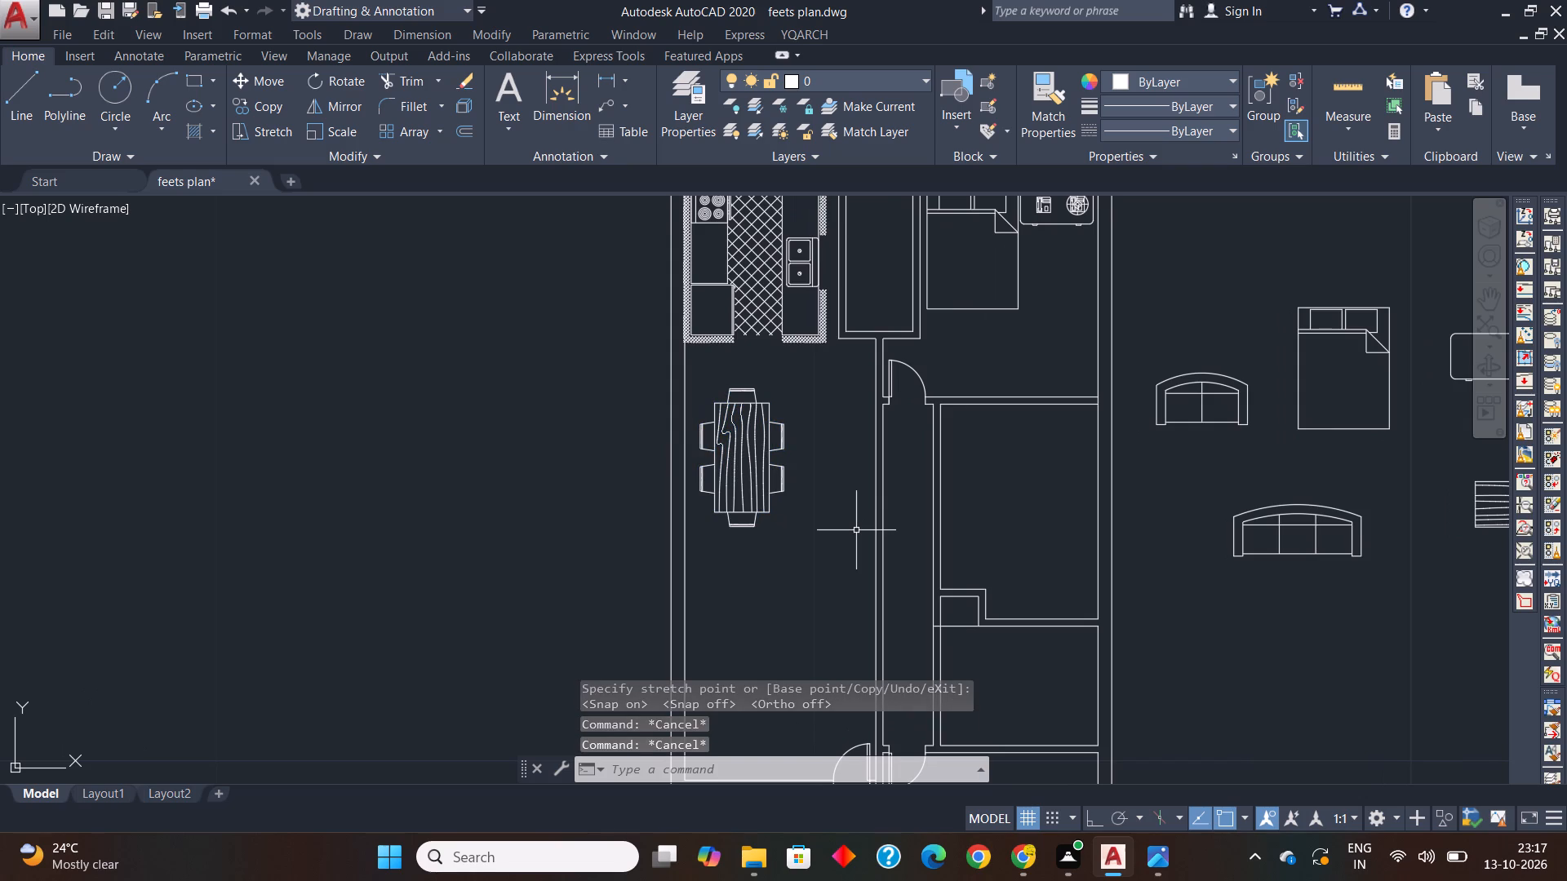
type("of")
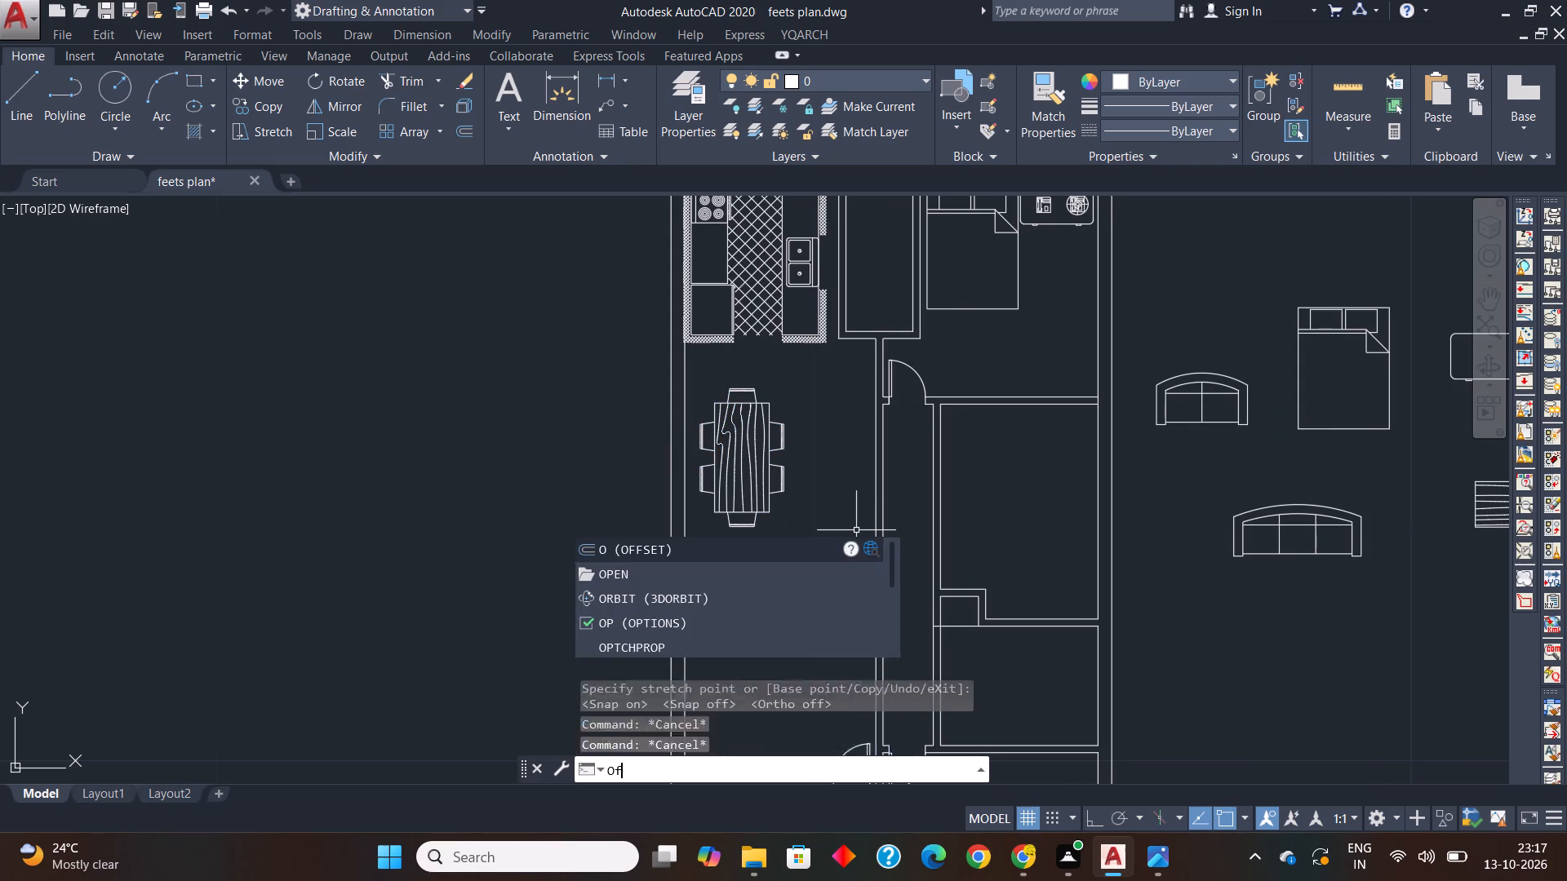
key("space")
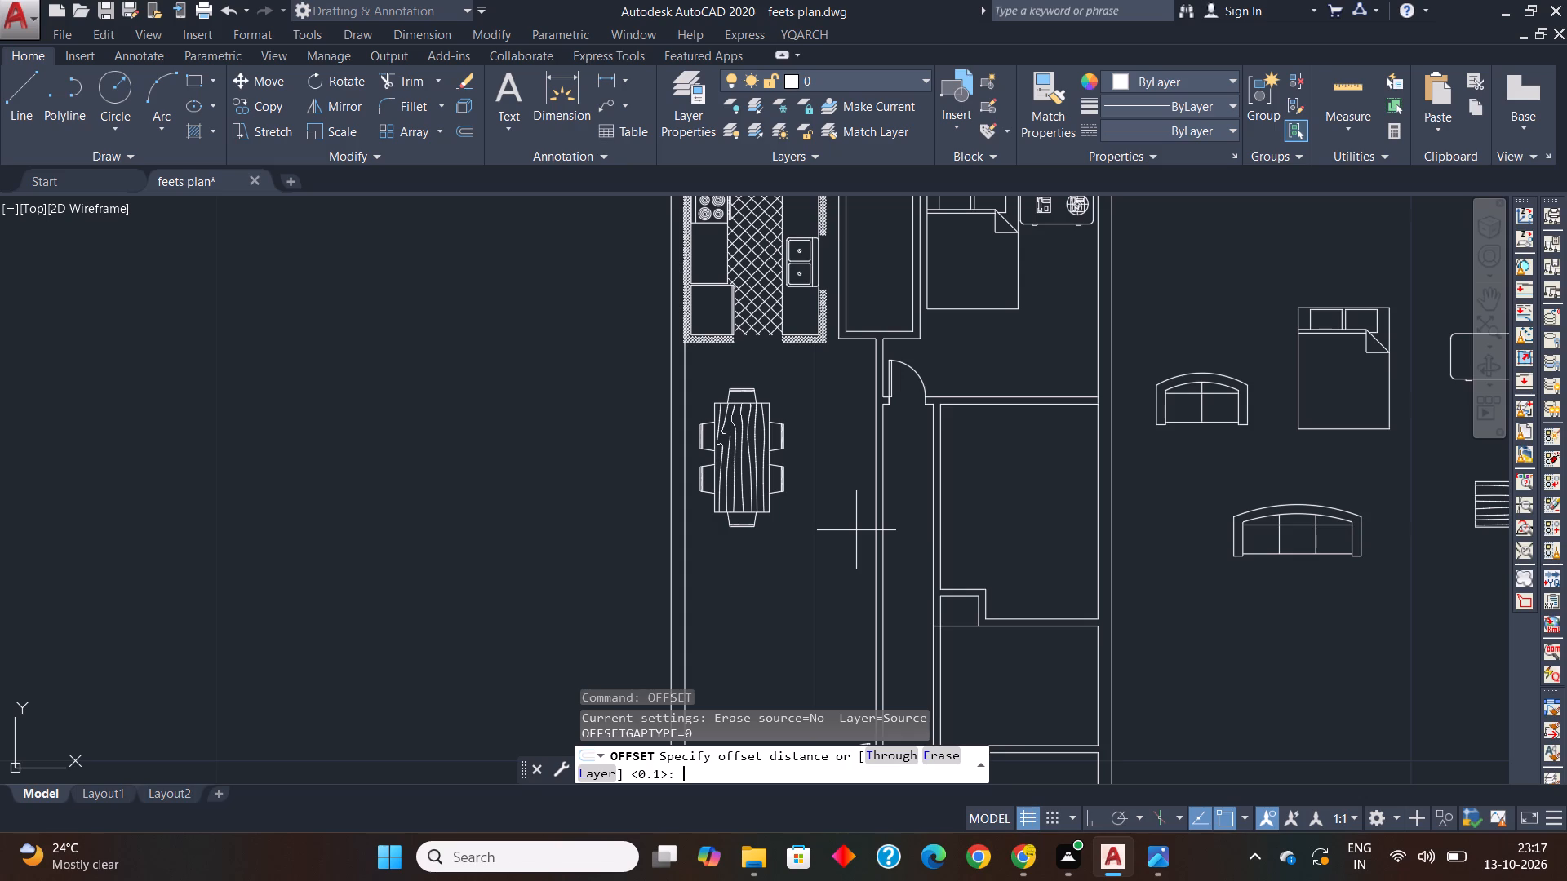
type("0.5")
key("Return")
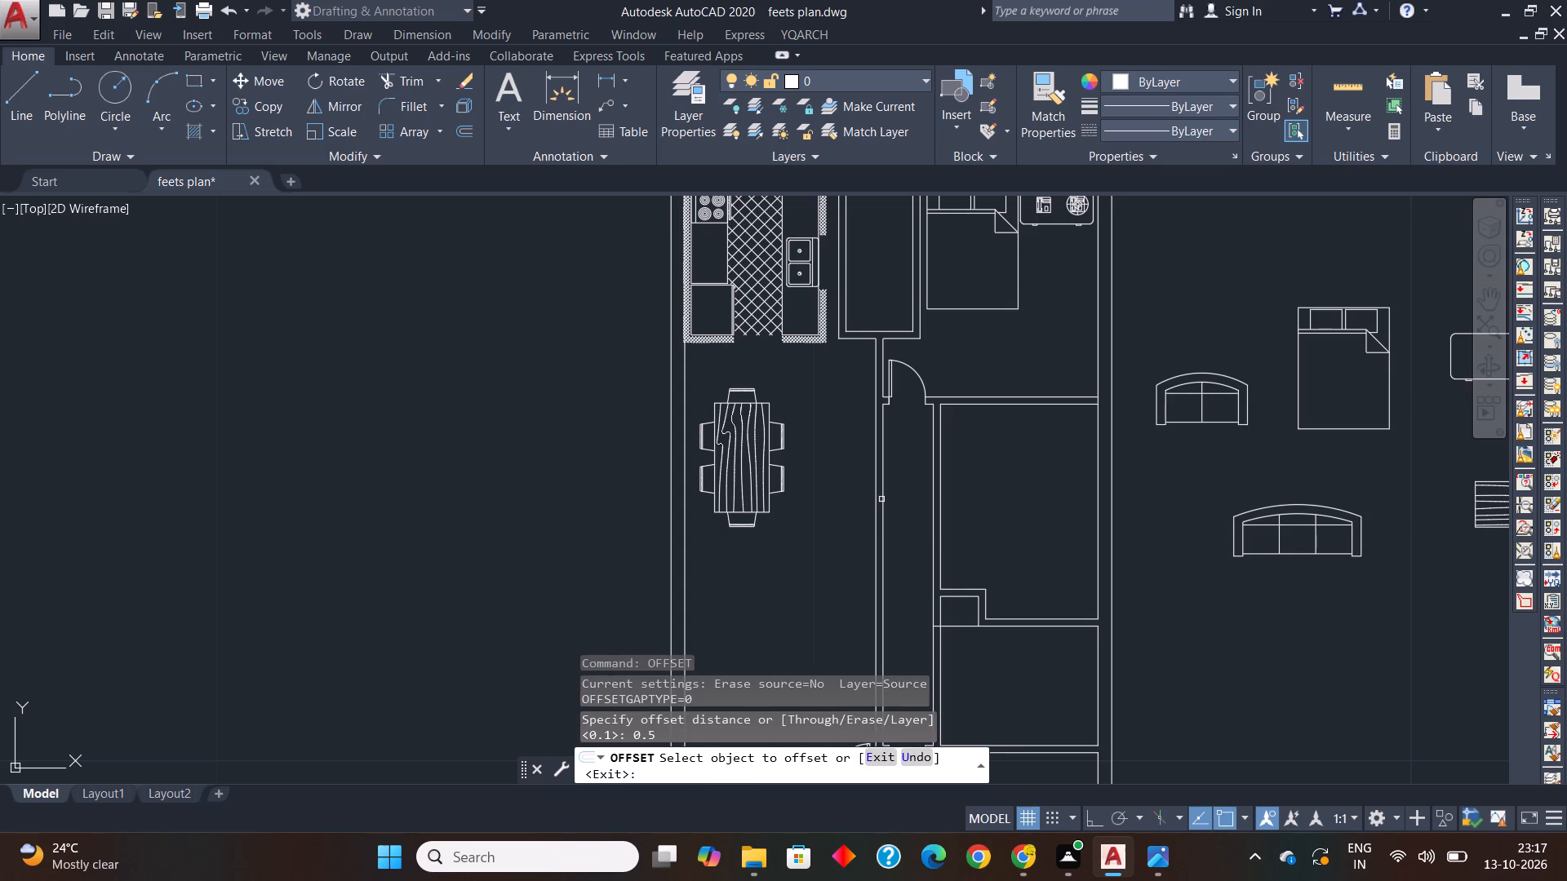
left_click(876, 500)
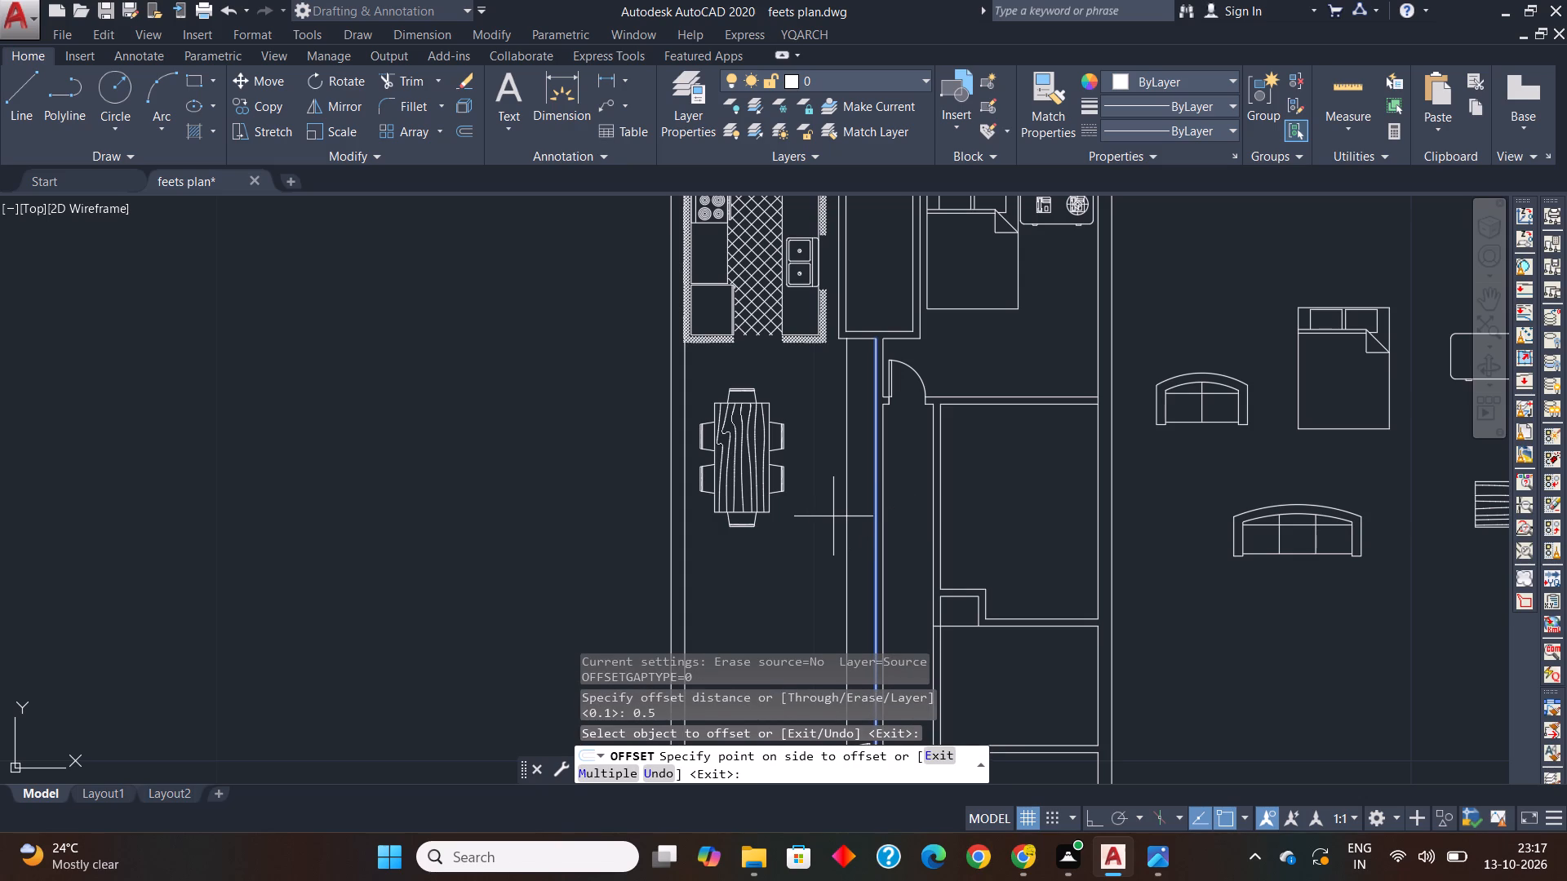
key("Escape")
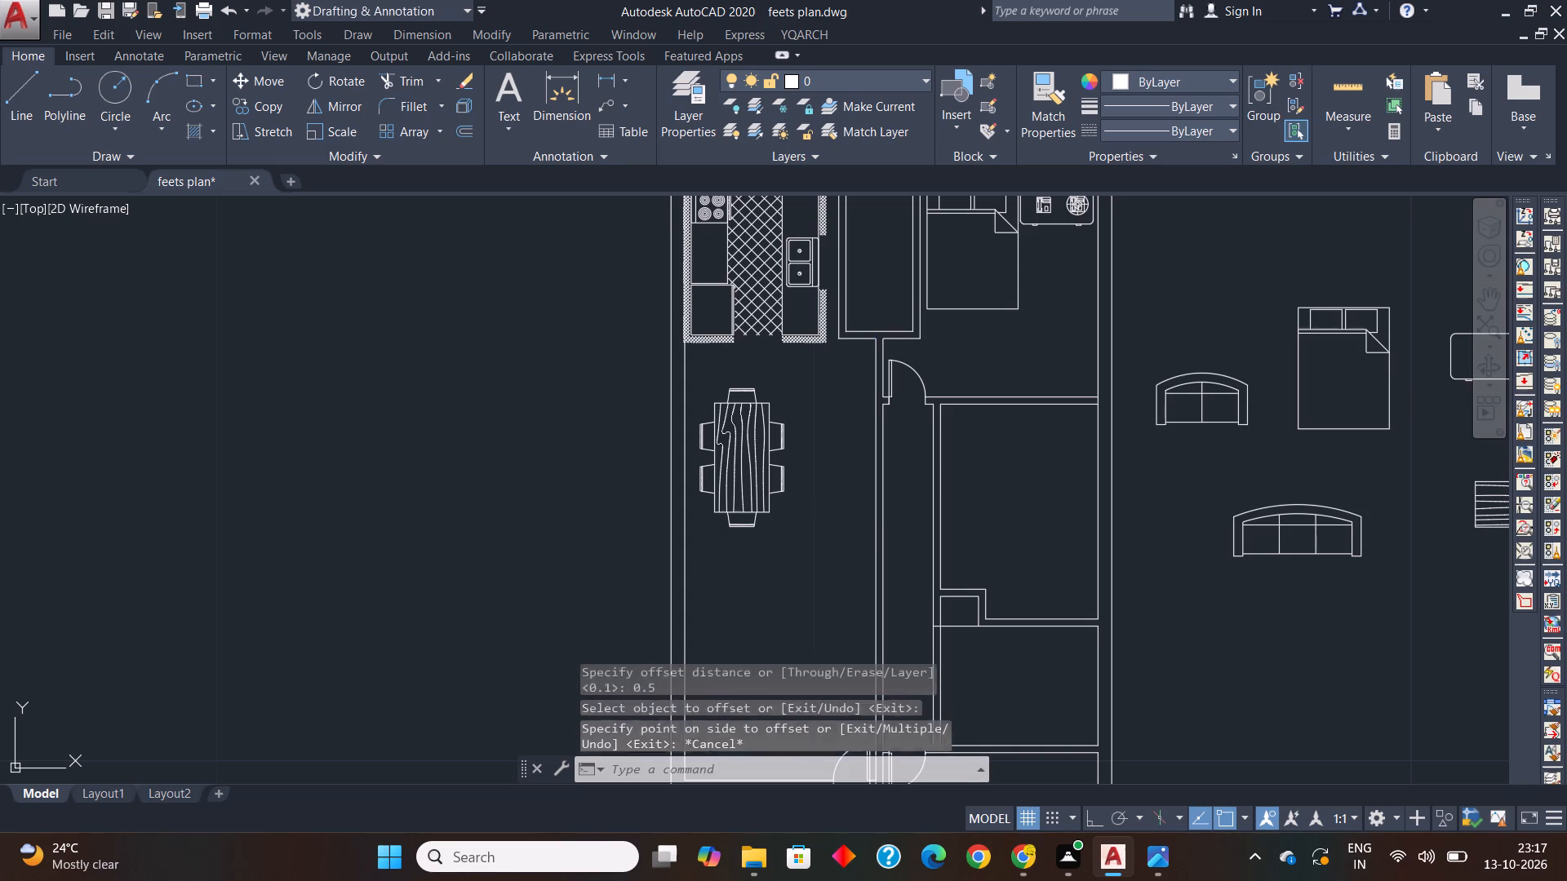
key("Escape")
Offset the dining-side line of the wall between the dining area and the corridor by 0.6 towards the dining table.
type("of")
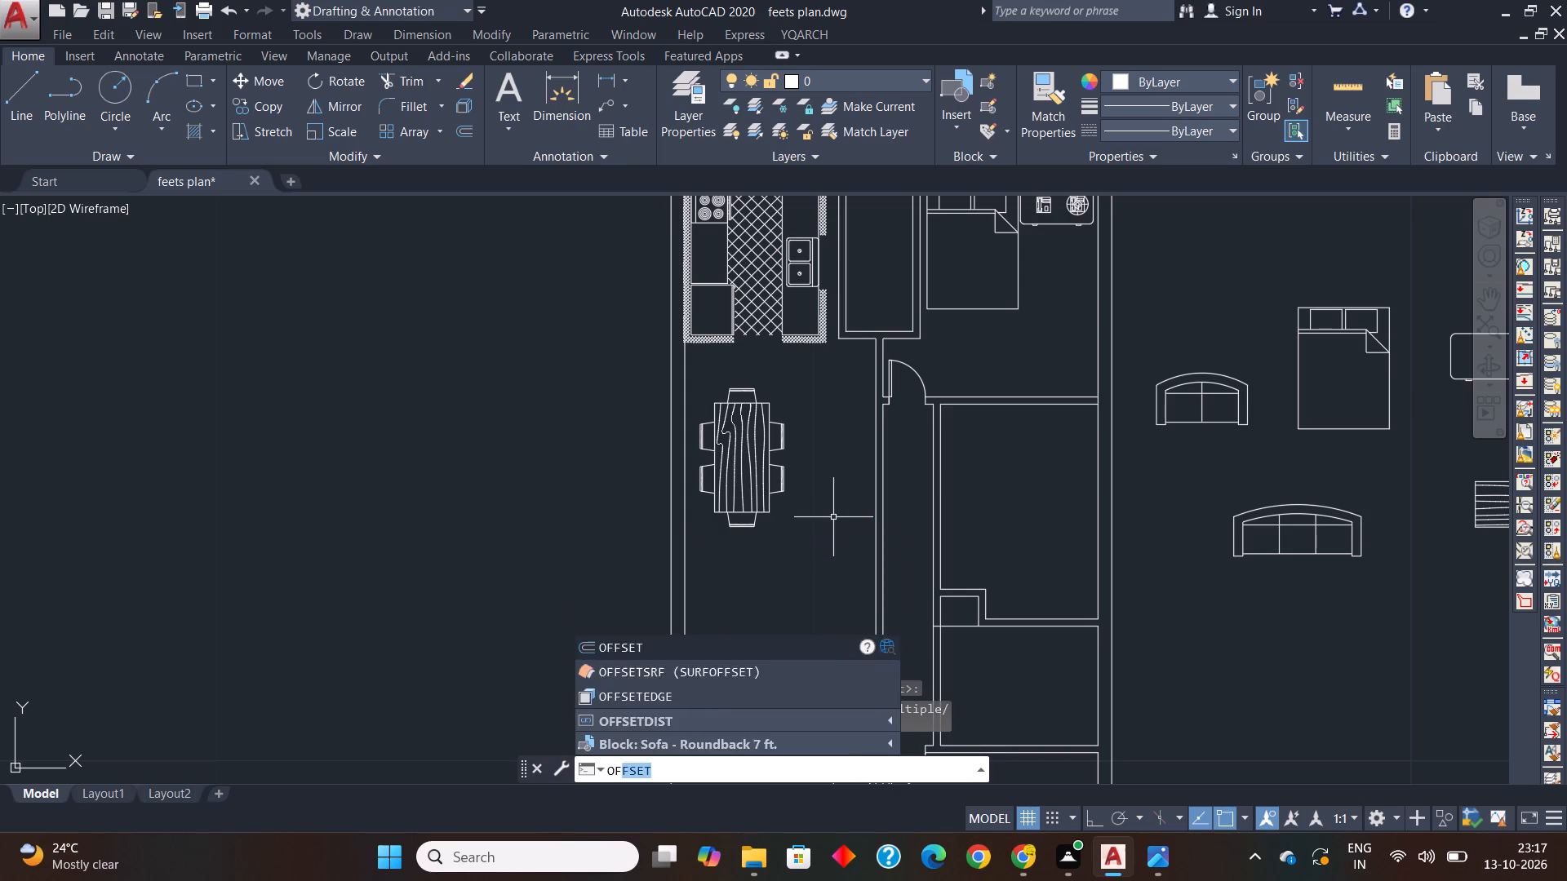
key("space")
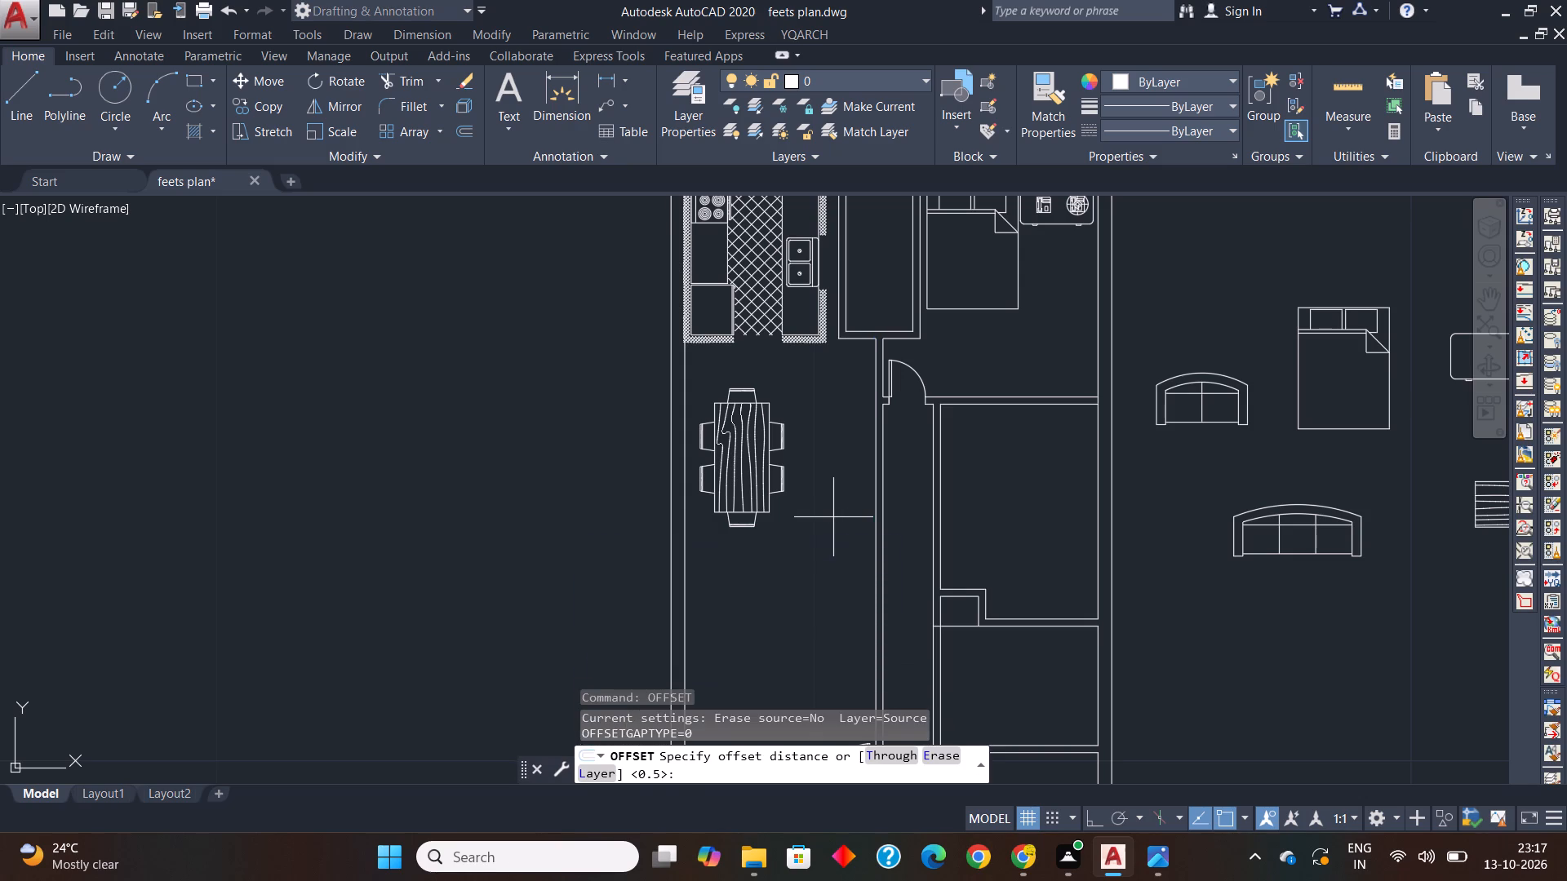
type("0.")
key("6")
key("Return")
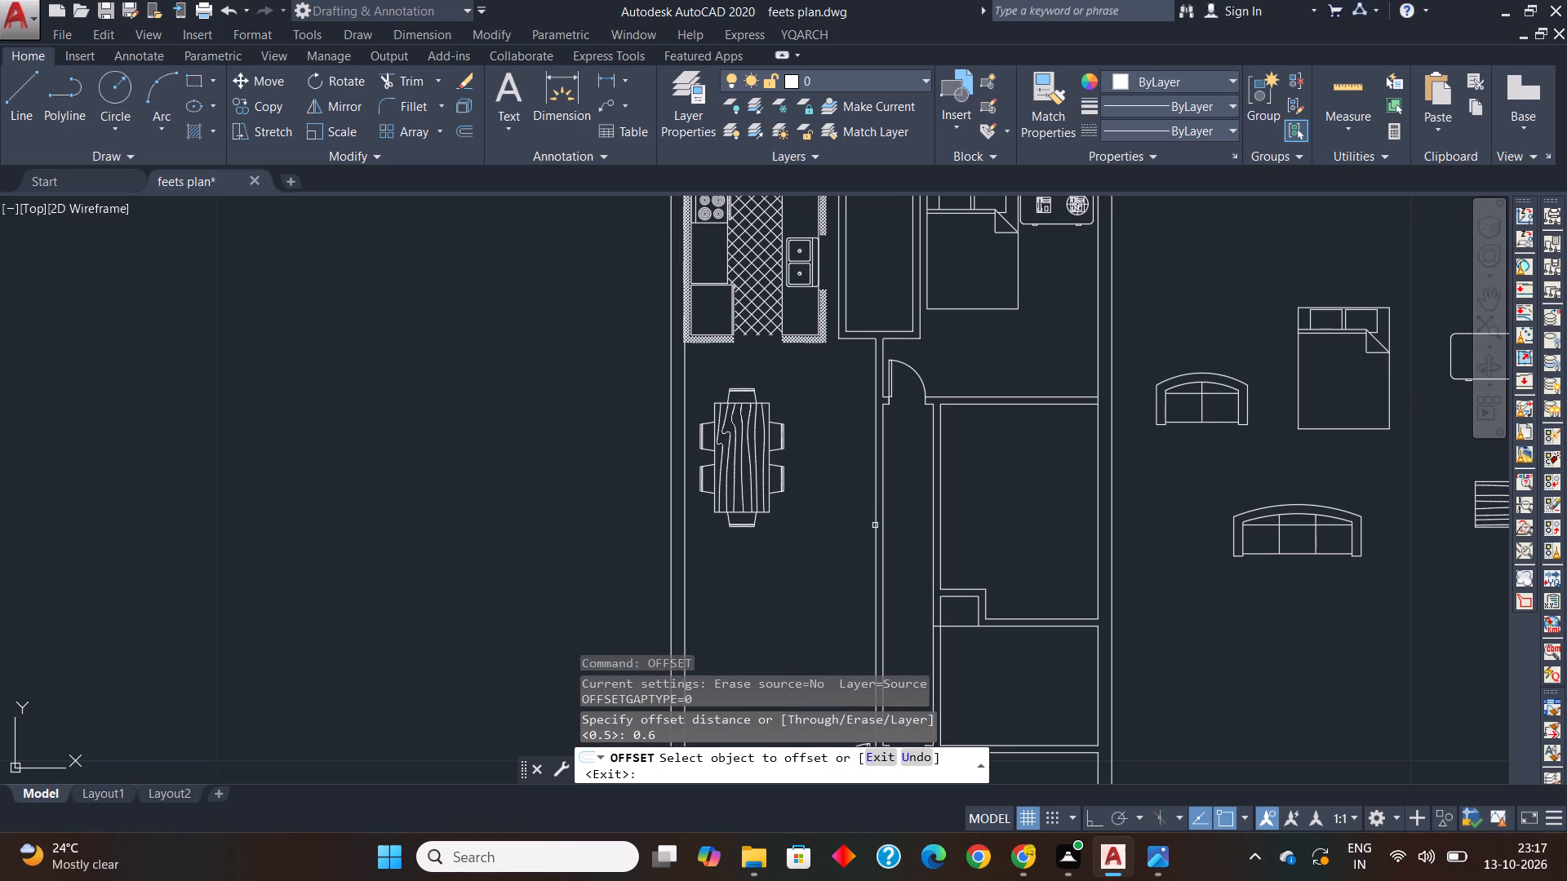
left_click(875, 524)
left_click(822, 541)
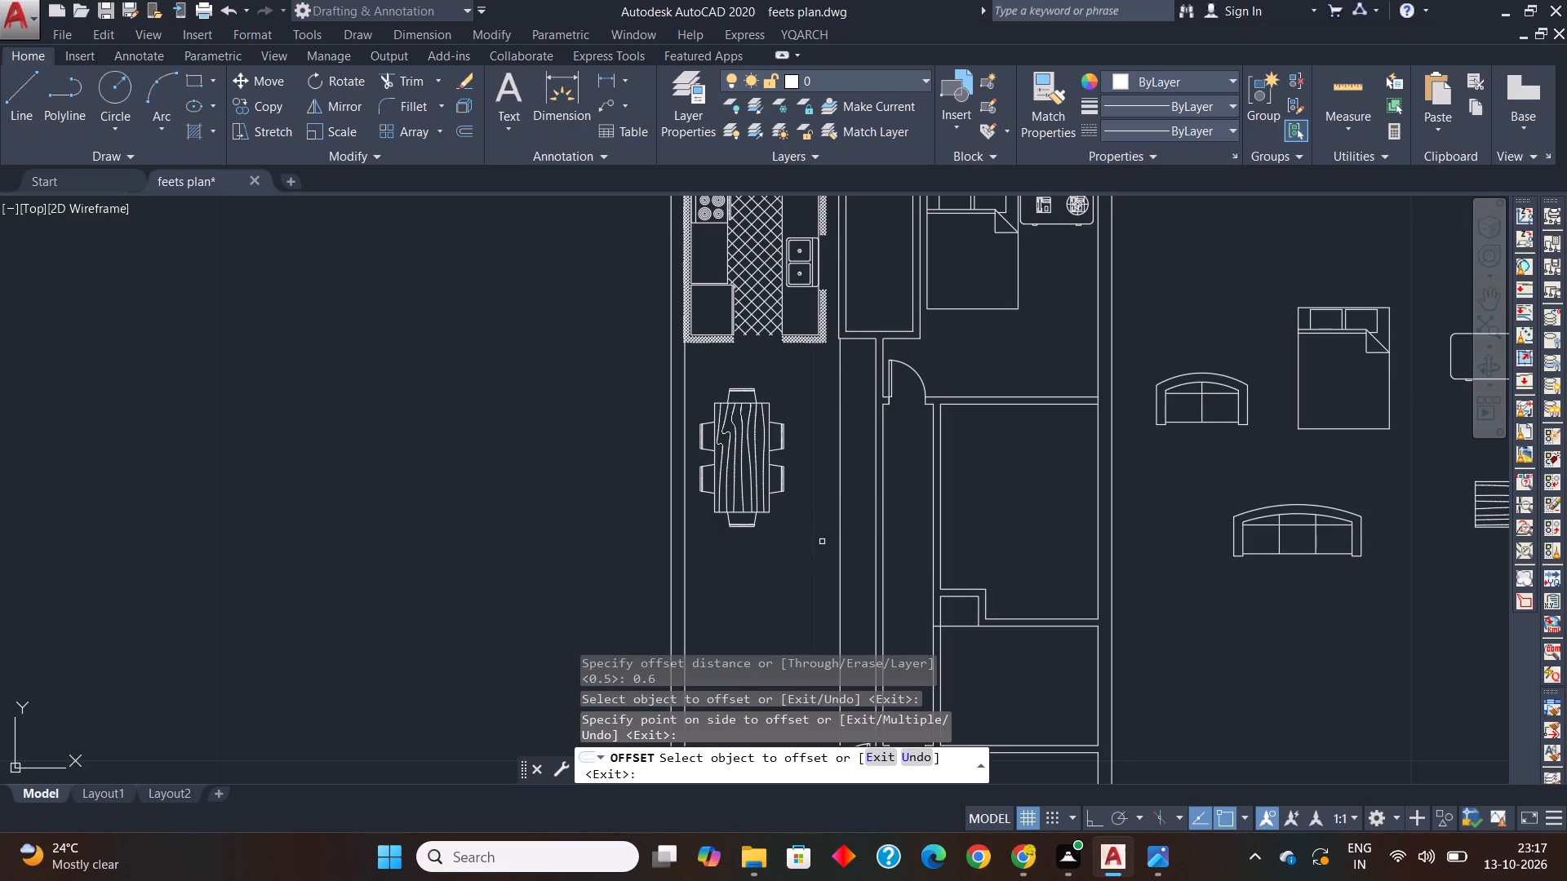
key("space")
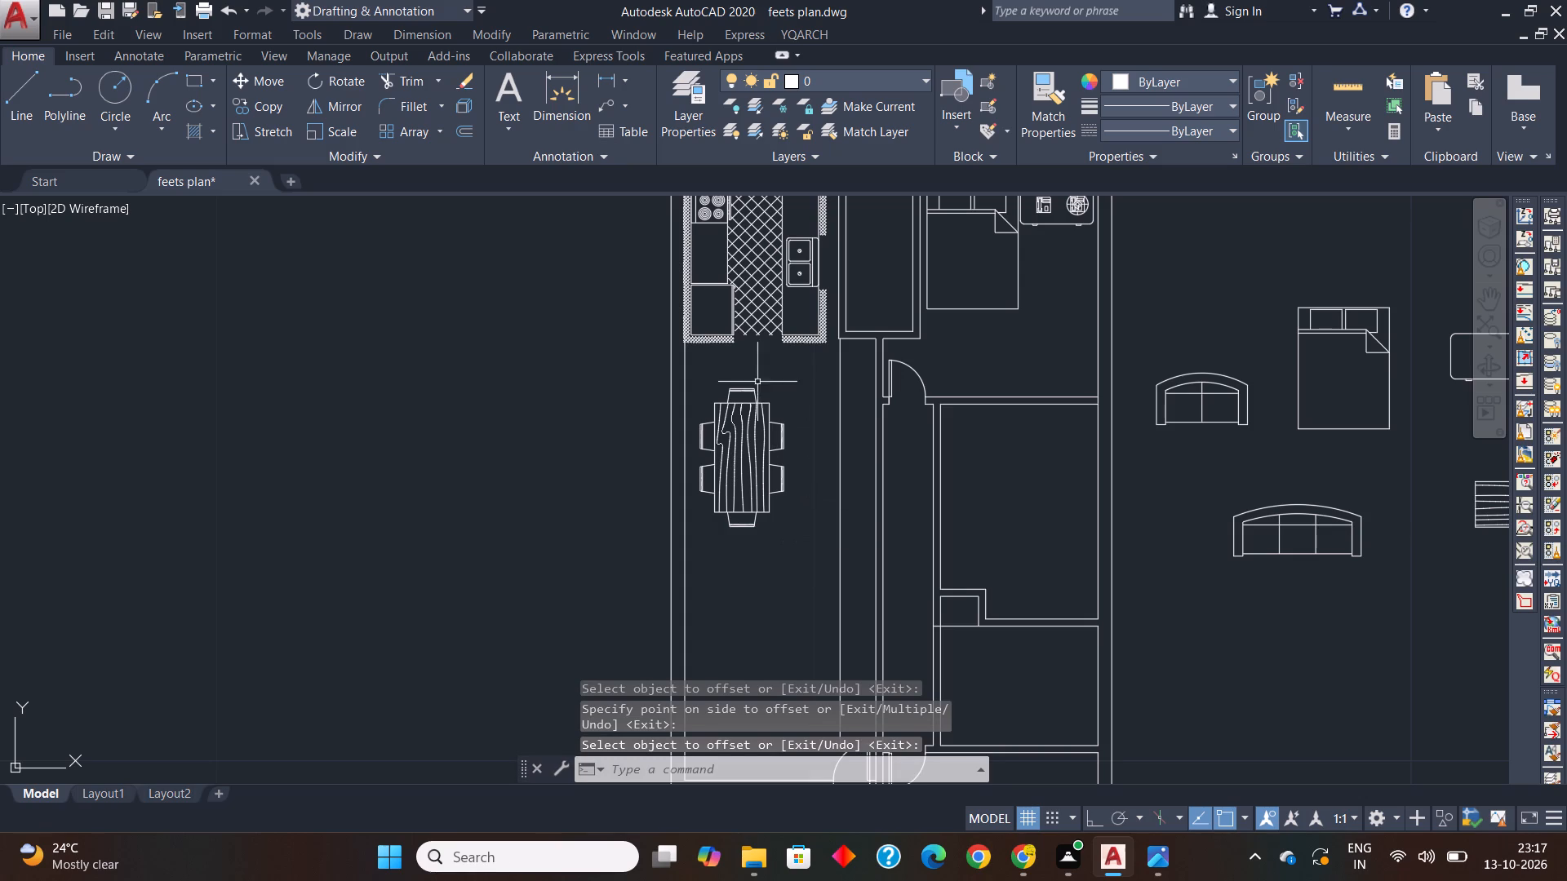
Draw a short horizontal line beside the dining table, from the dining-side line of the corridor wall to its 0.6 offset line.
left_click(16, 89)
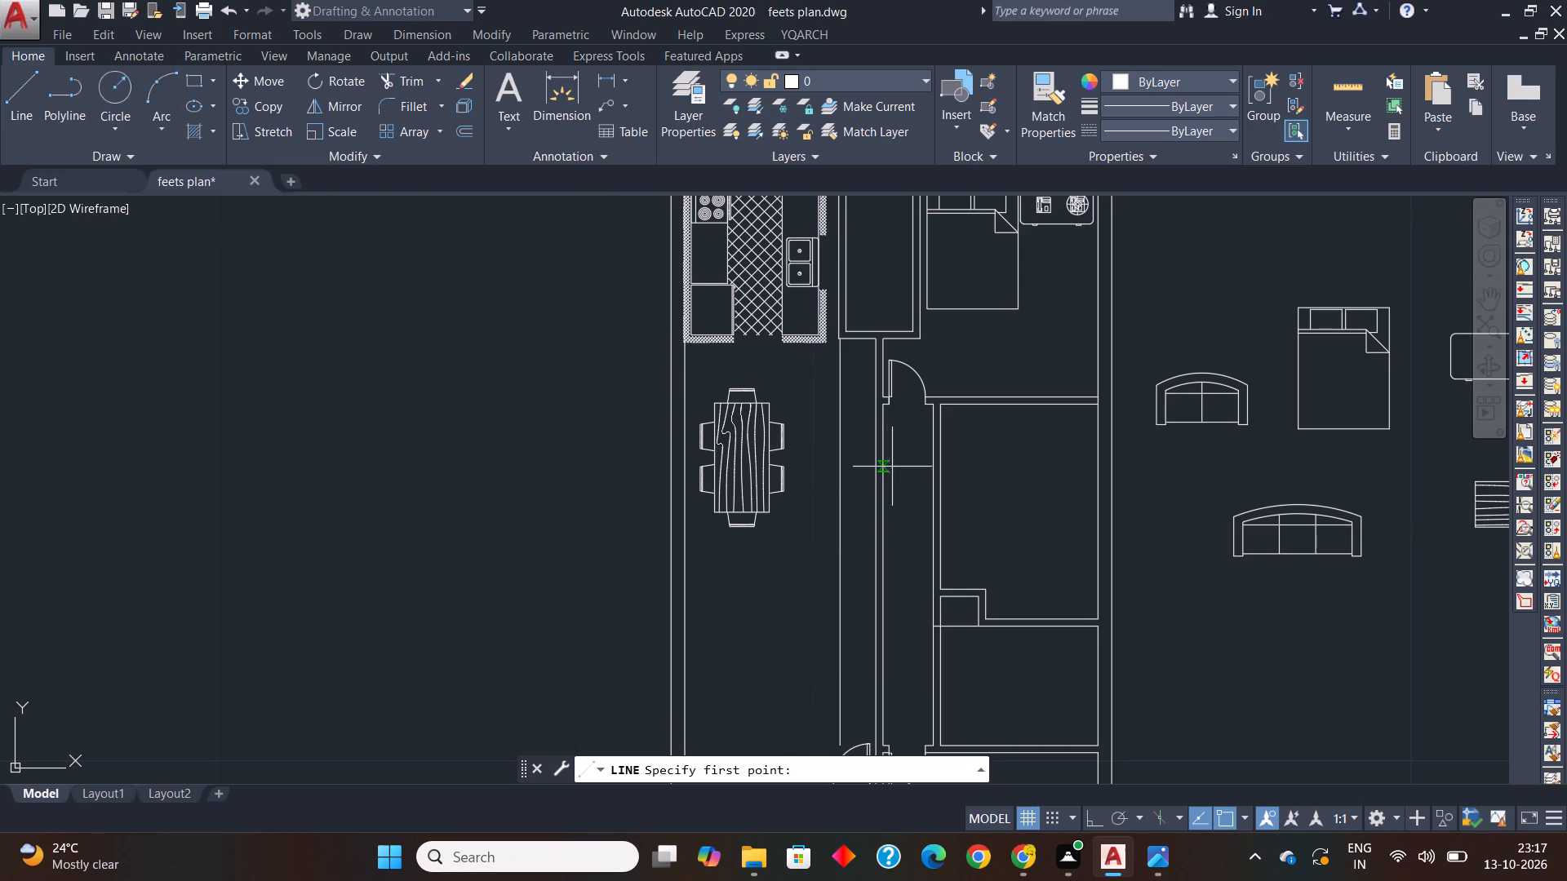
scroll(888, 488, "up", 1)
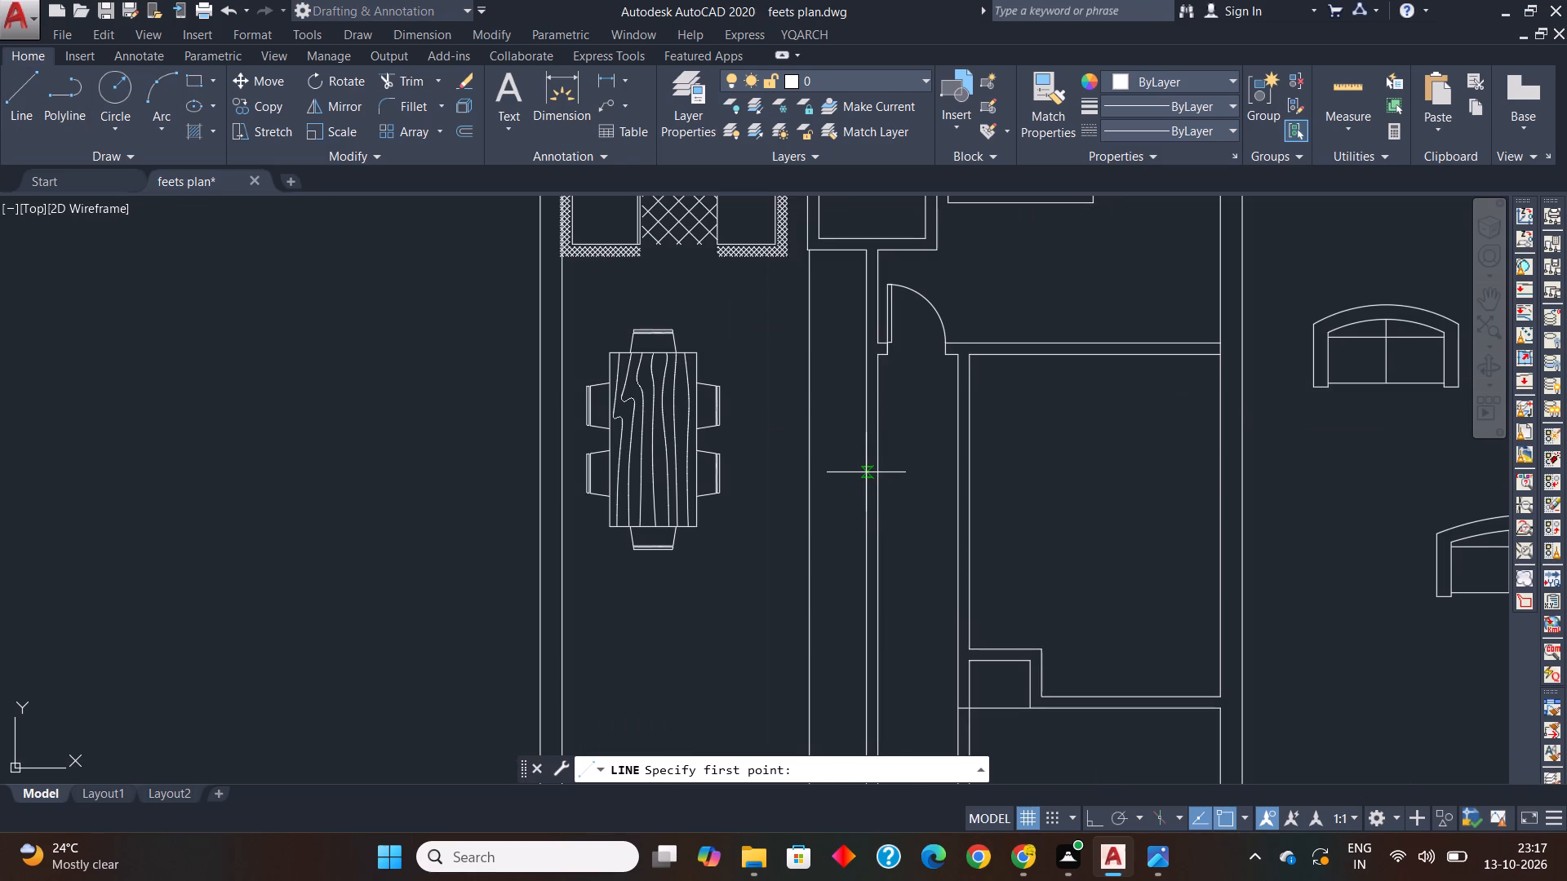
left_click(866, 472)
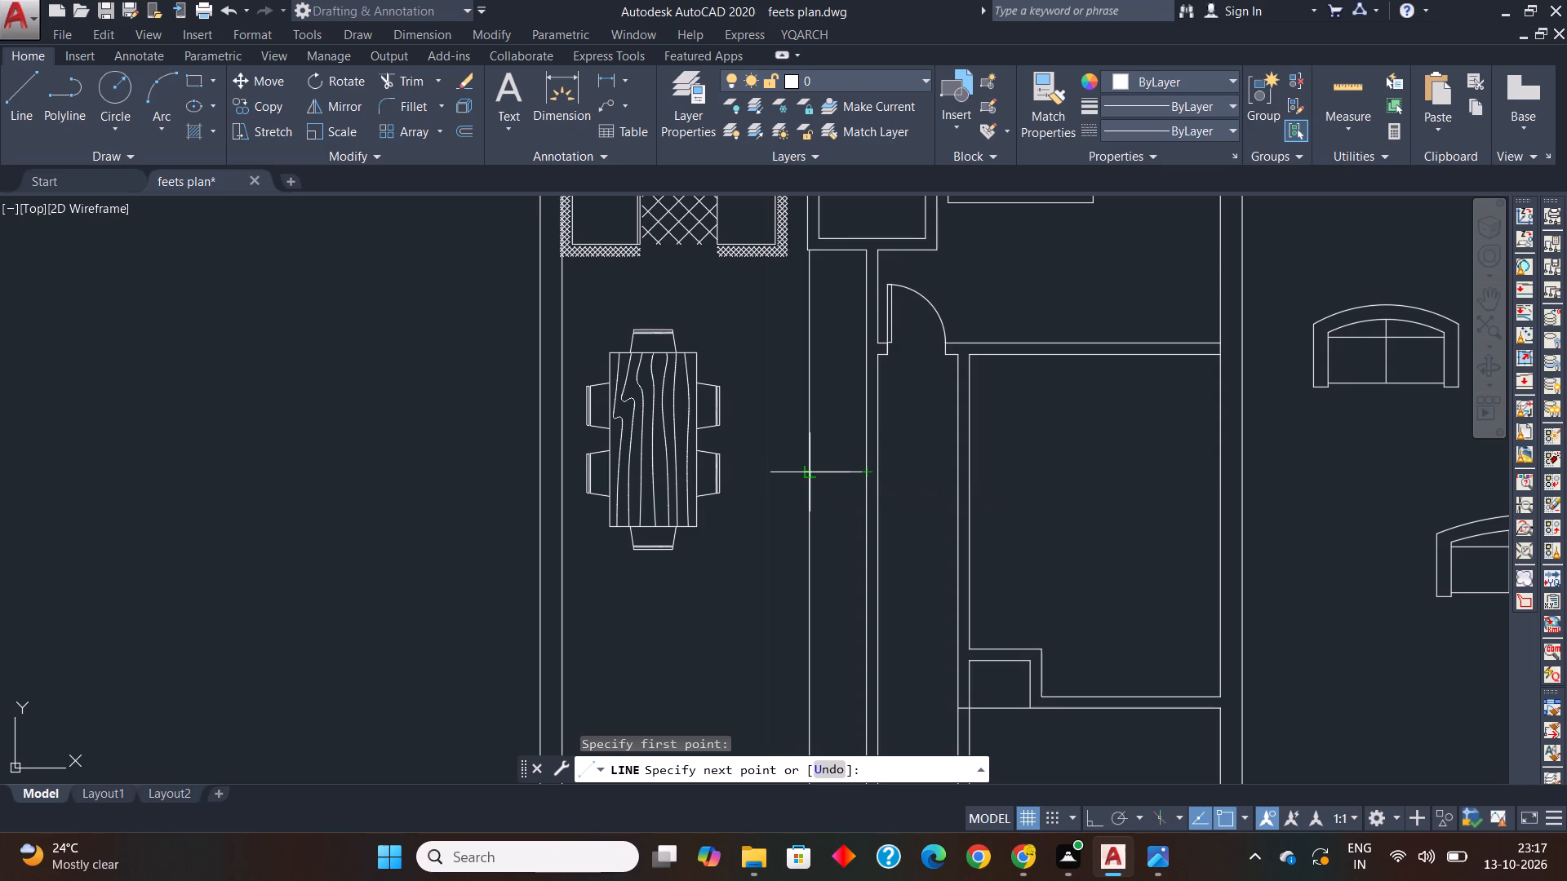
left_click(807, 475)
key("space")
Offset the short horizontal line beside the dining table by 0.4 both upwards and downwards.
type("of")
key("space")
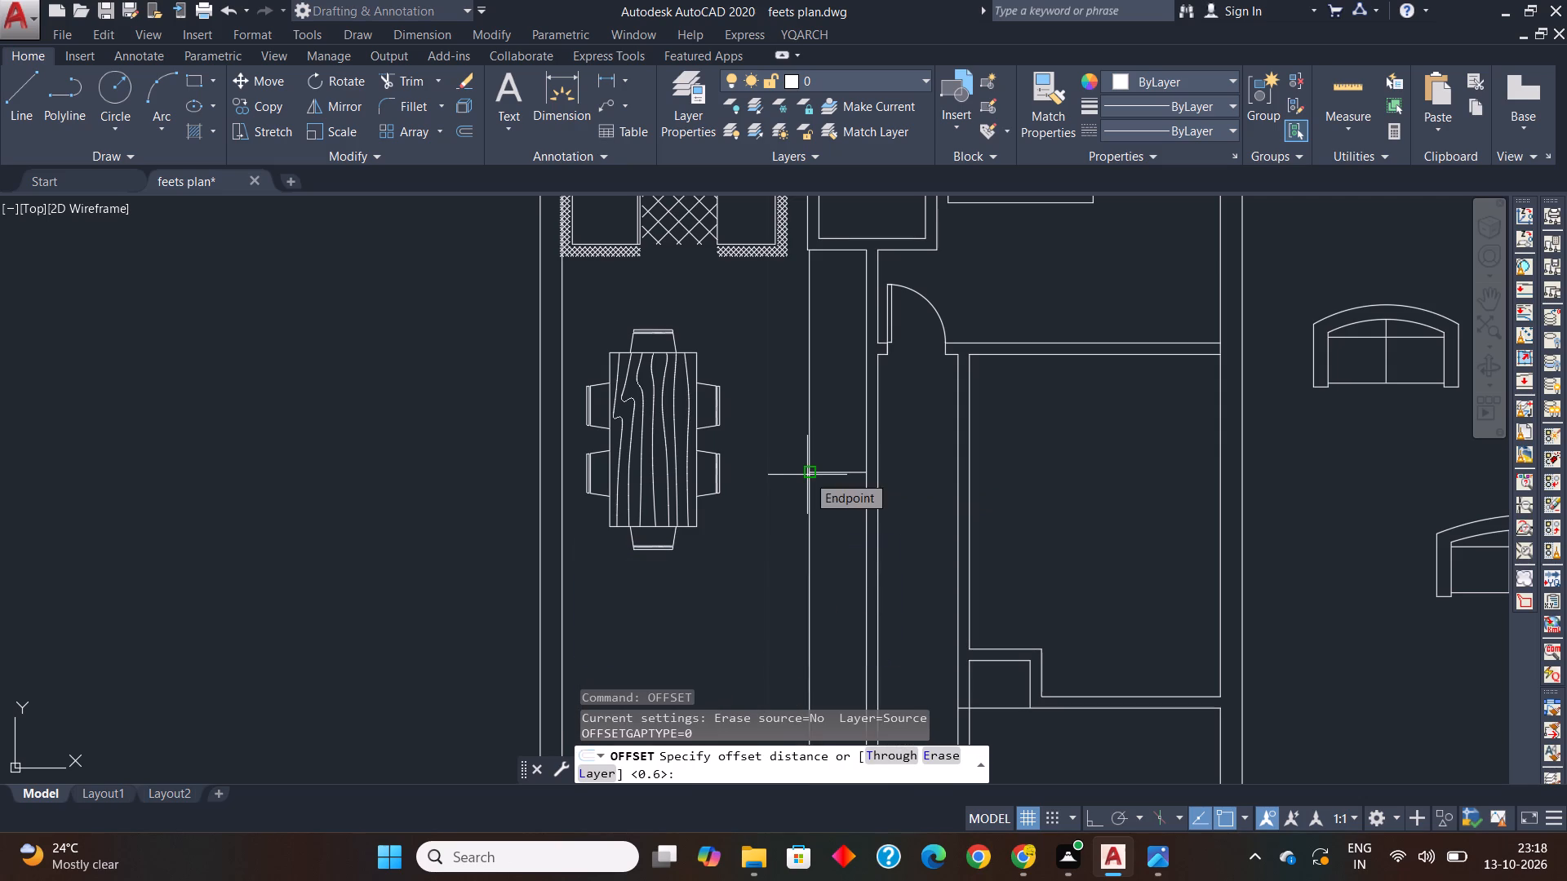
type("0.4")
key("Return")
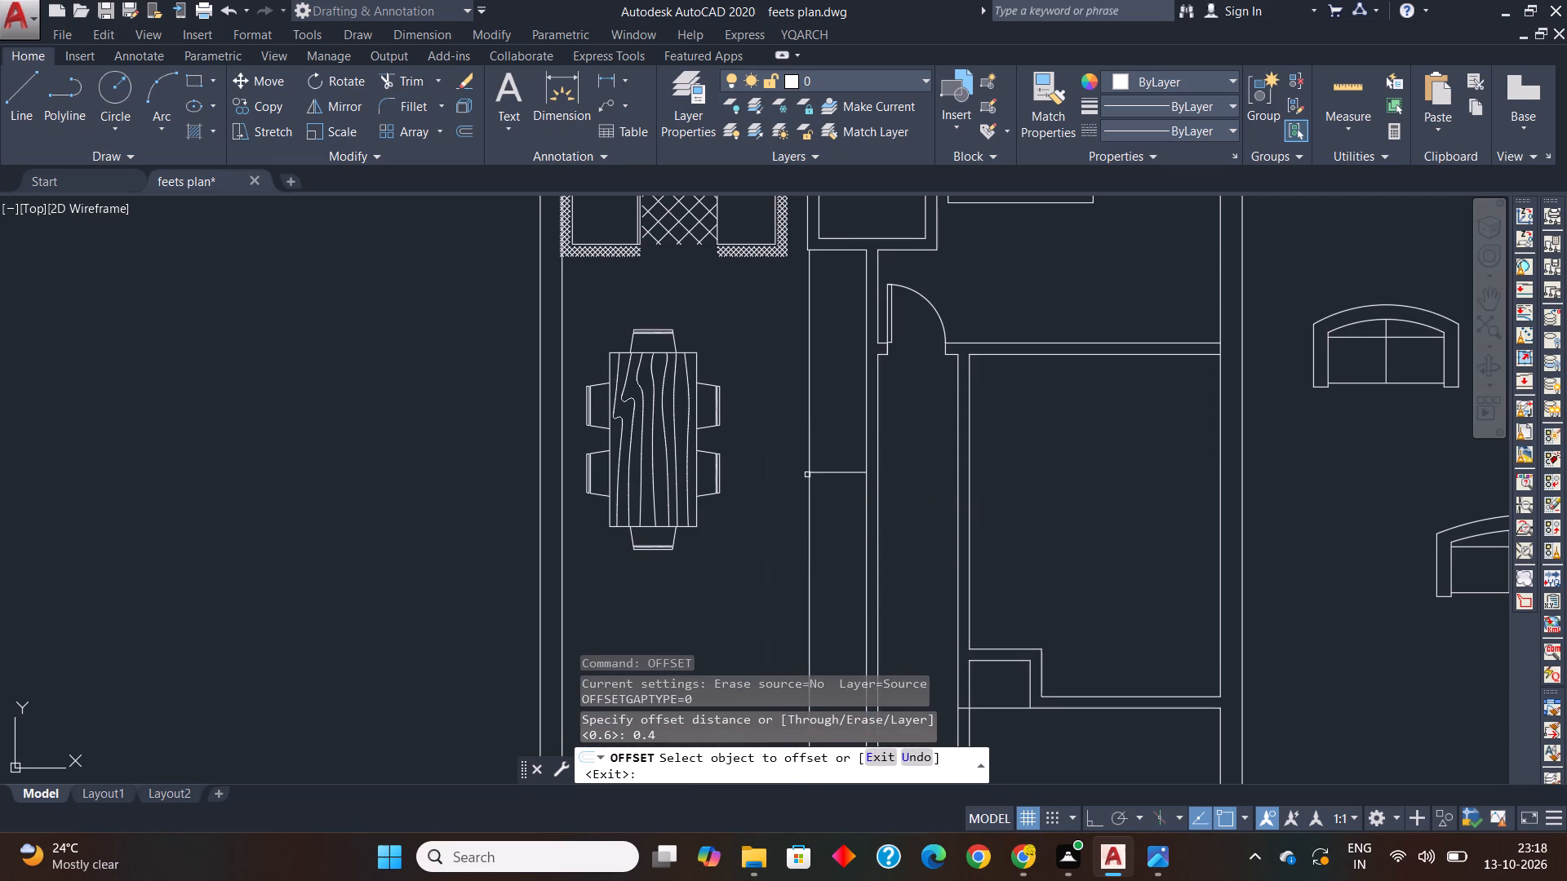
left_click(835, 476)
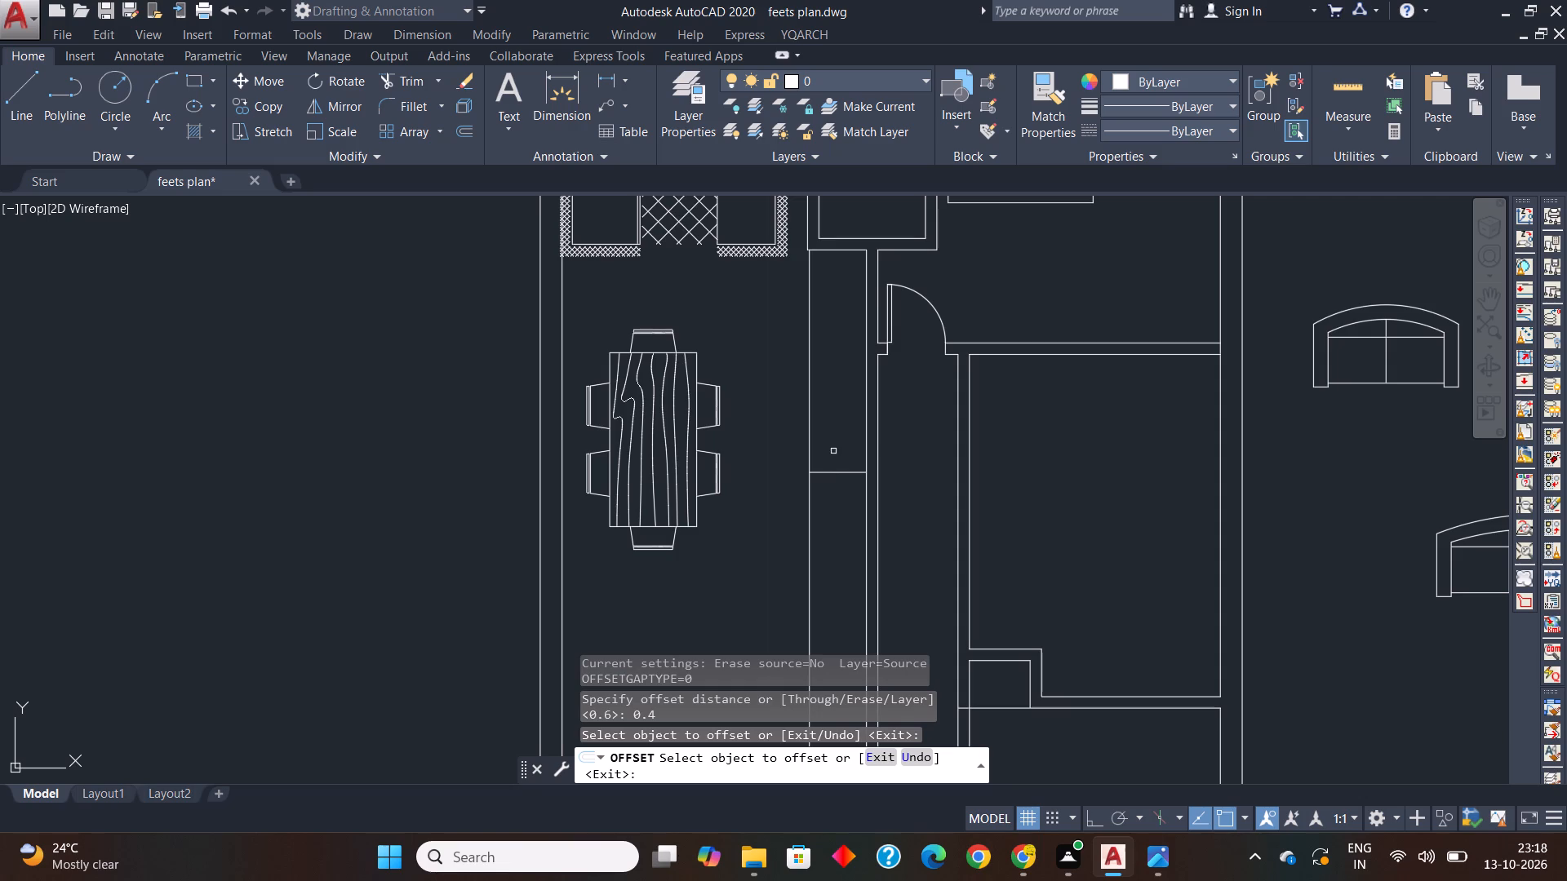
left_click(833, 472)
left_click(835, 444)
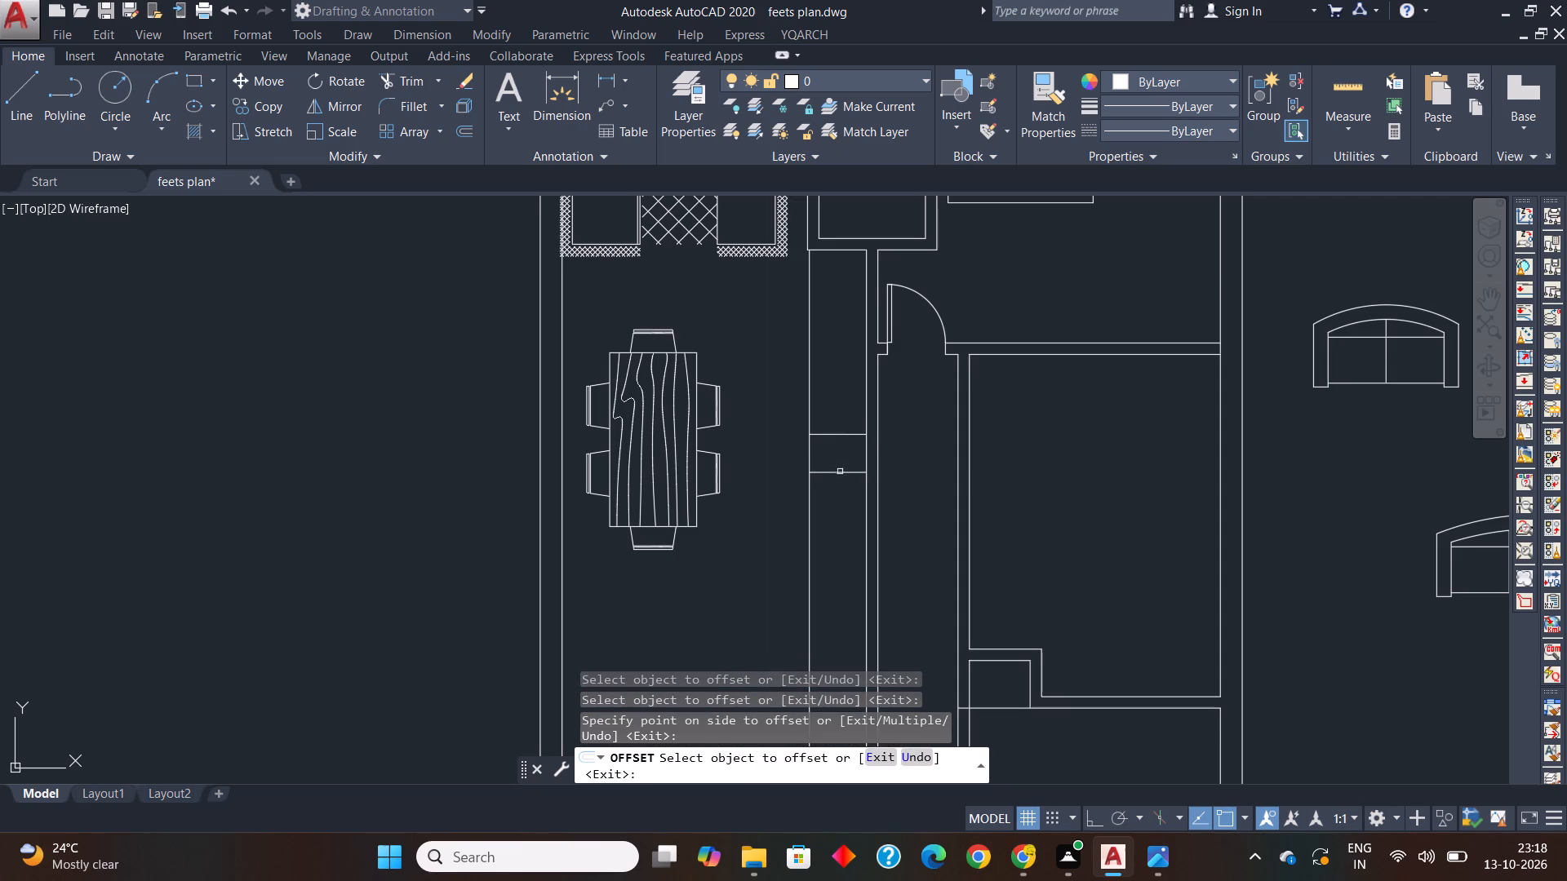
left_click(840, 474)
left_click(845, 576)
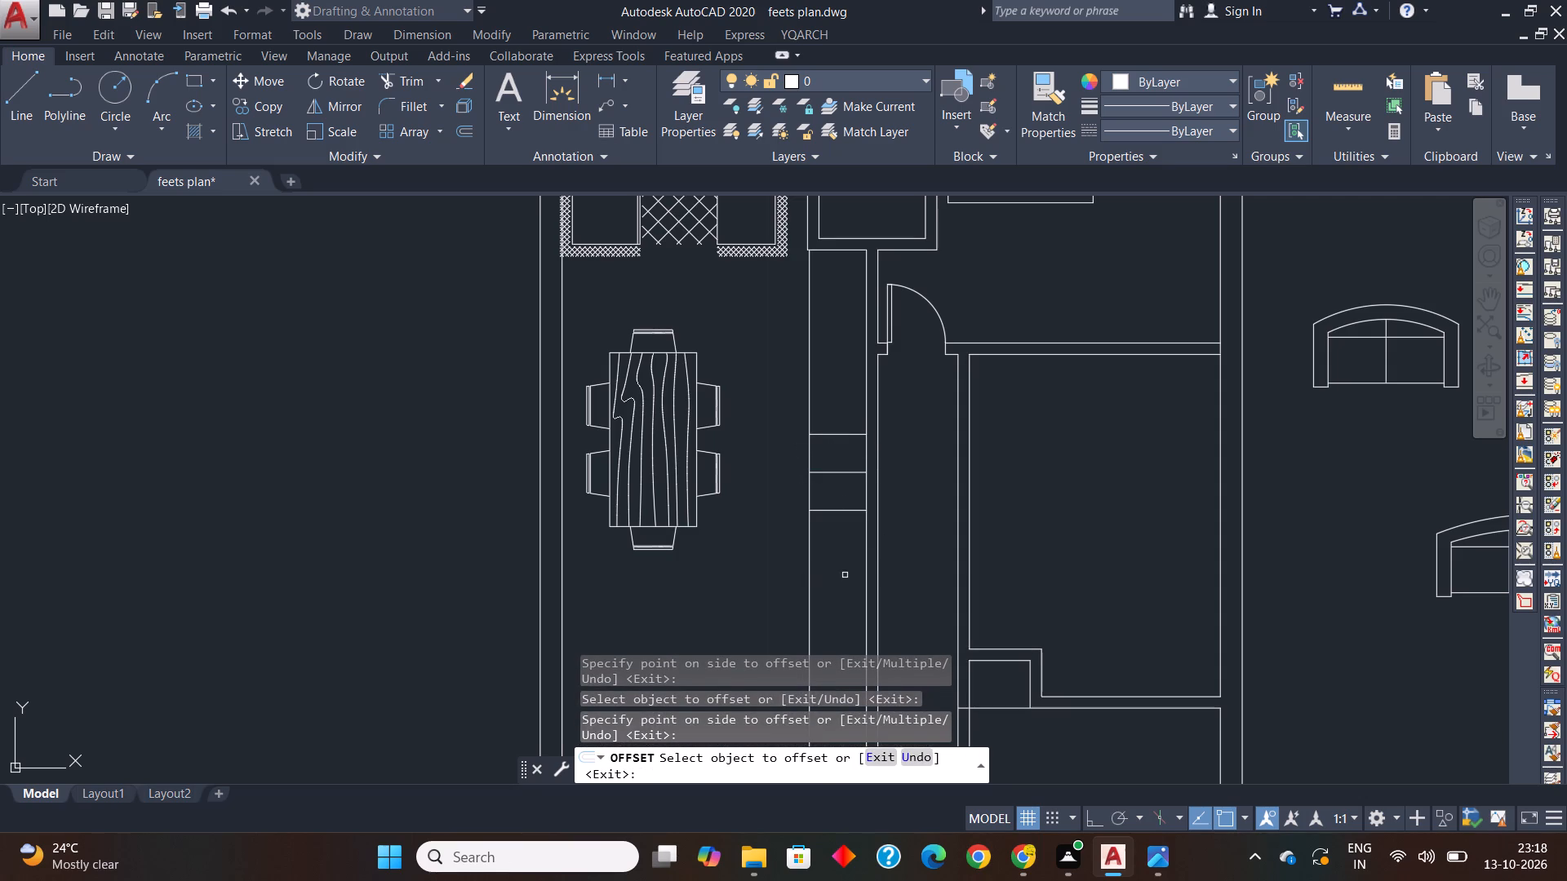
Trim the vertical offset line above and below the outer short lines, leaving a small rectangular unit against the corridor wall.
type("tr")
key("space")
key("space")
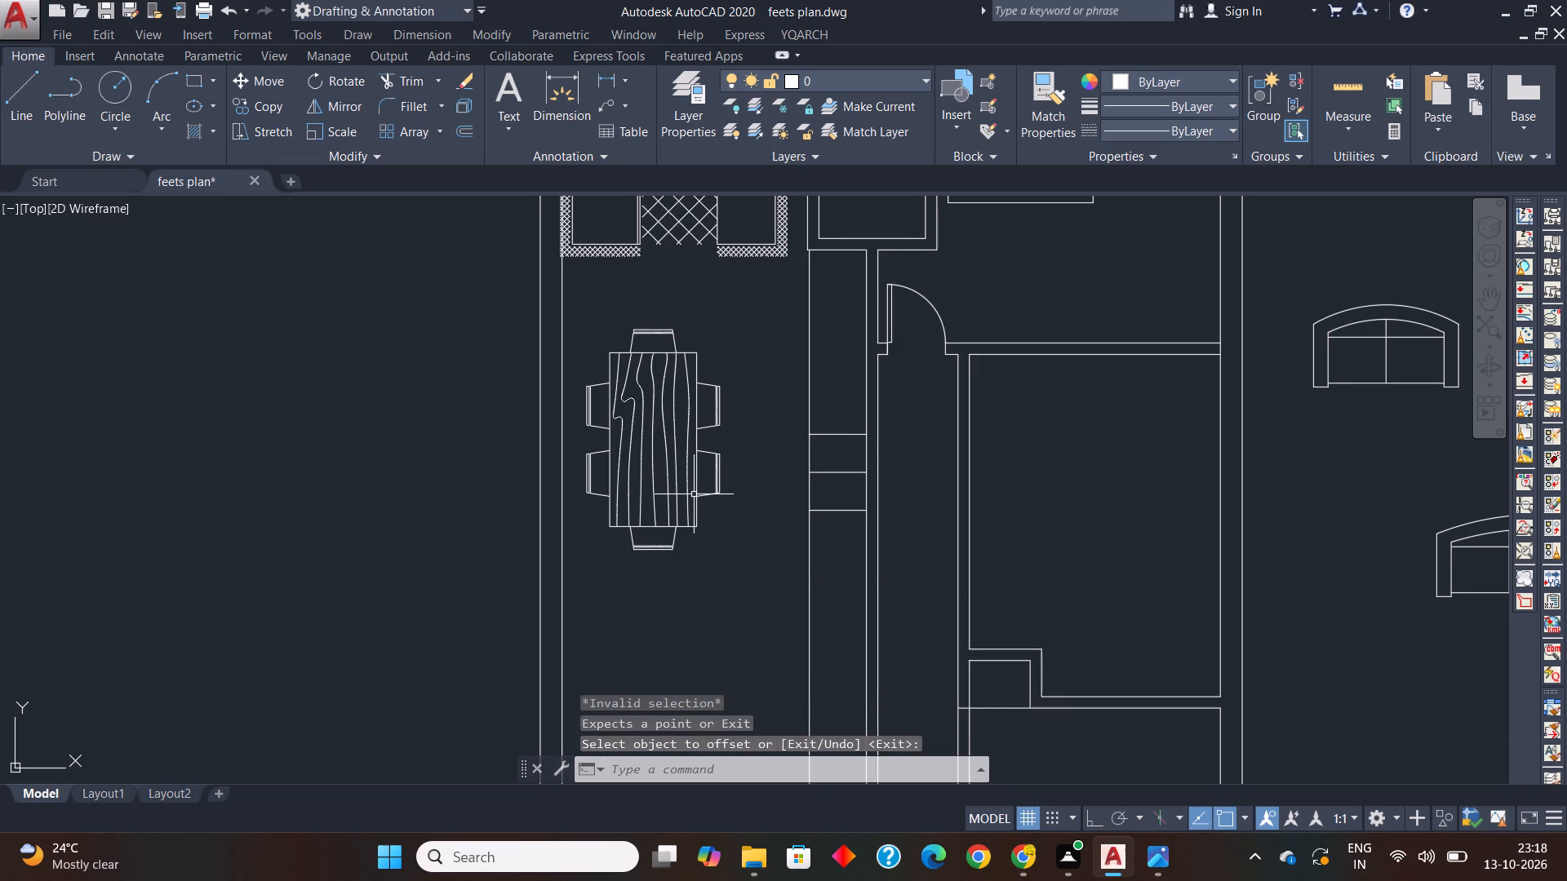
type("tr")
key("space")
key("space")
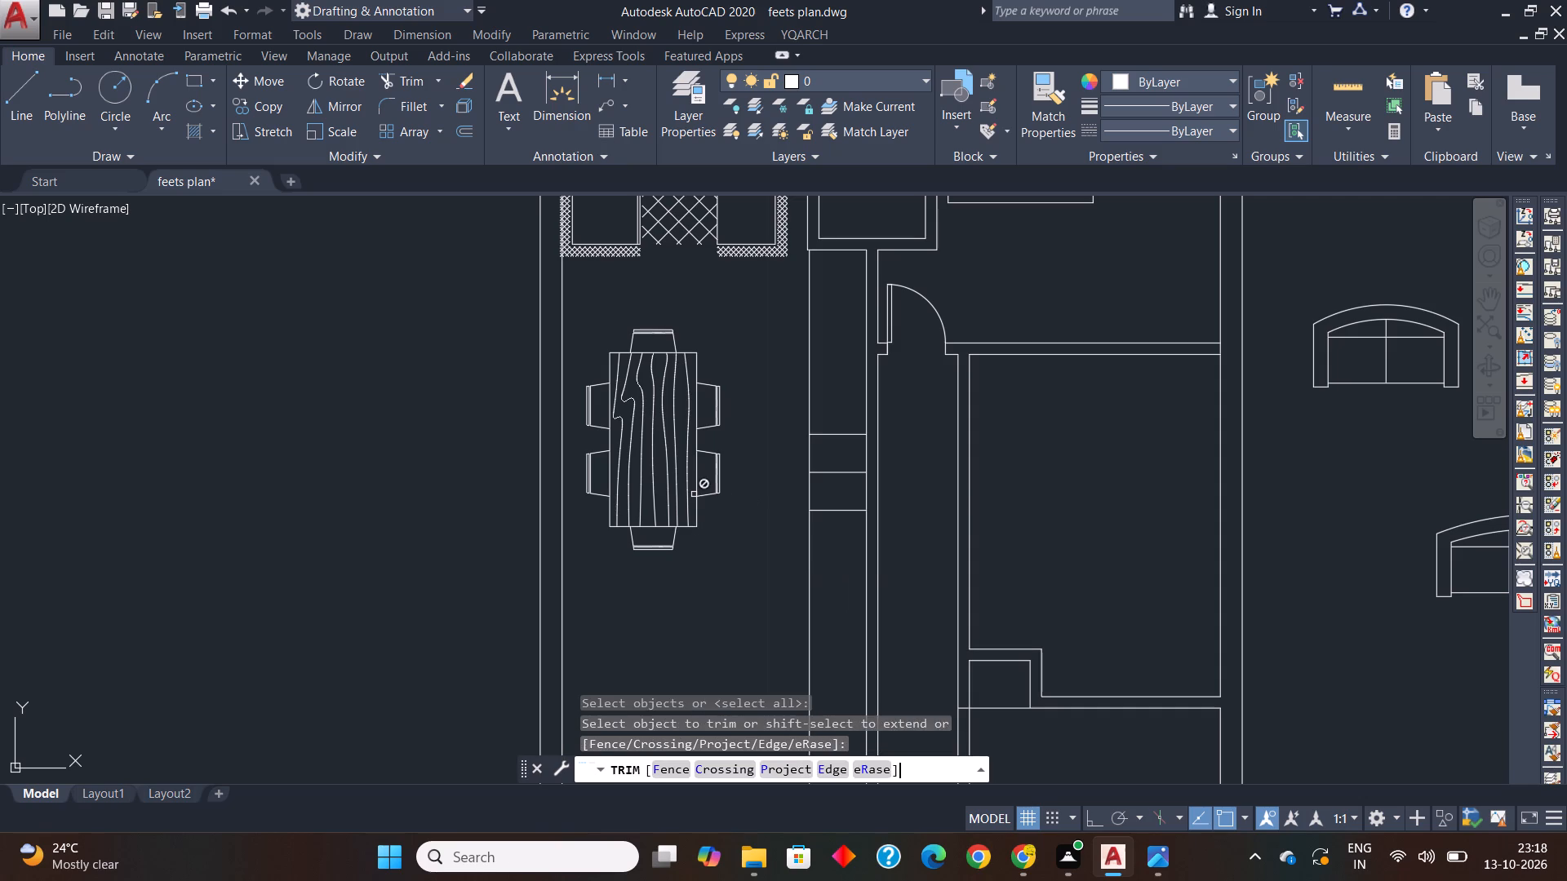
left_click(828, 401)
left_click(775, 412)
left_click(836, 570)
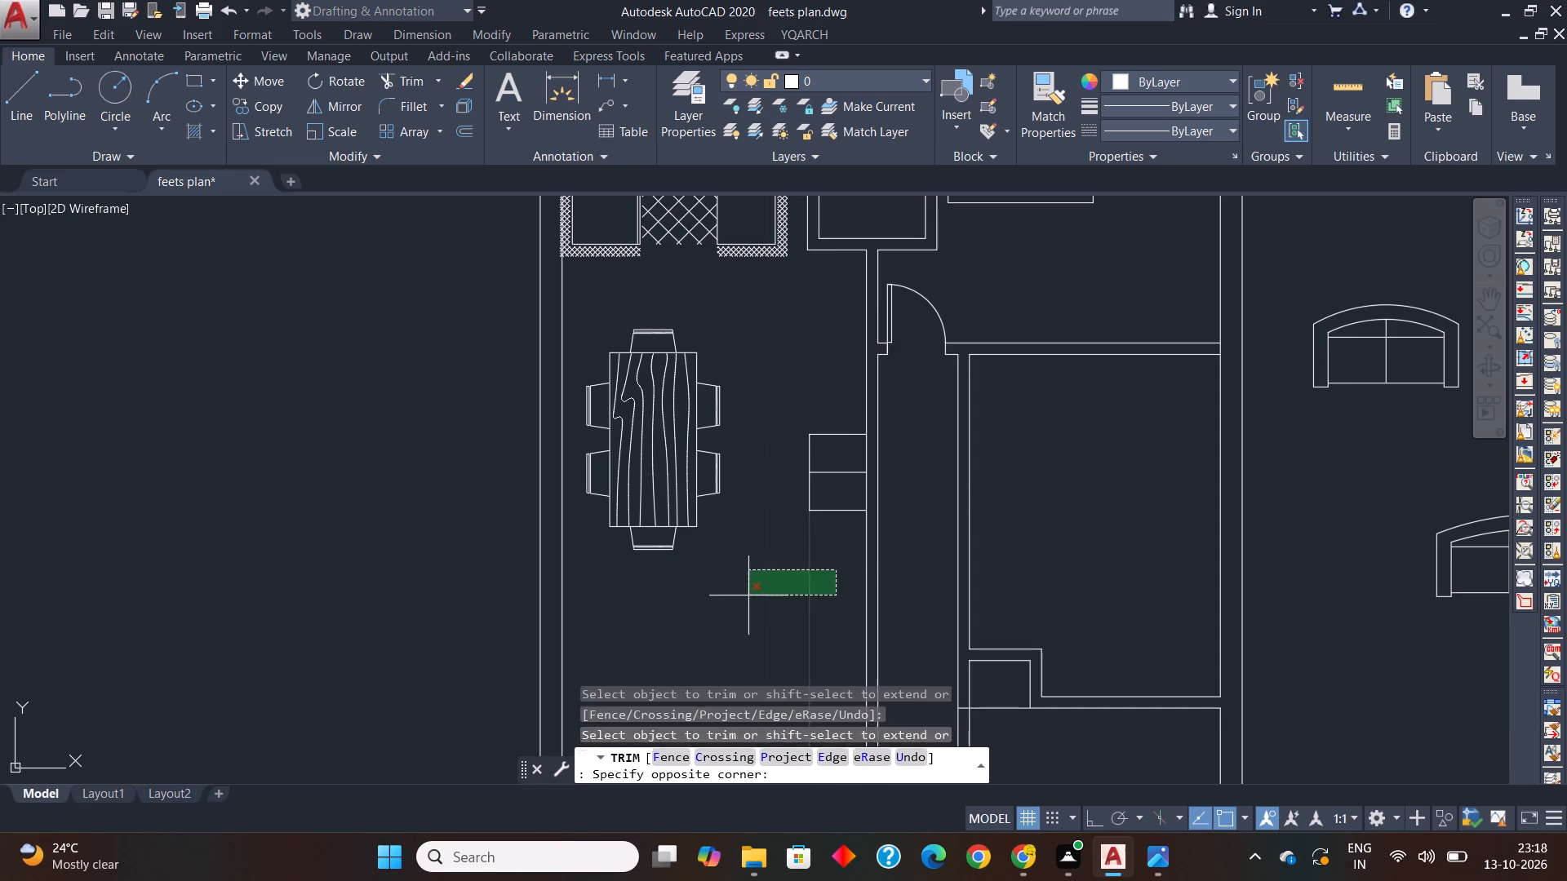
left_click(748, 595)
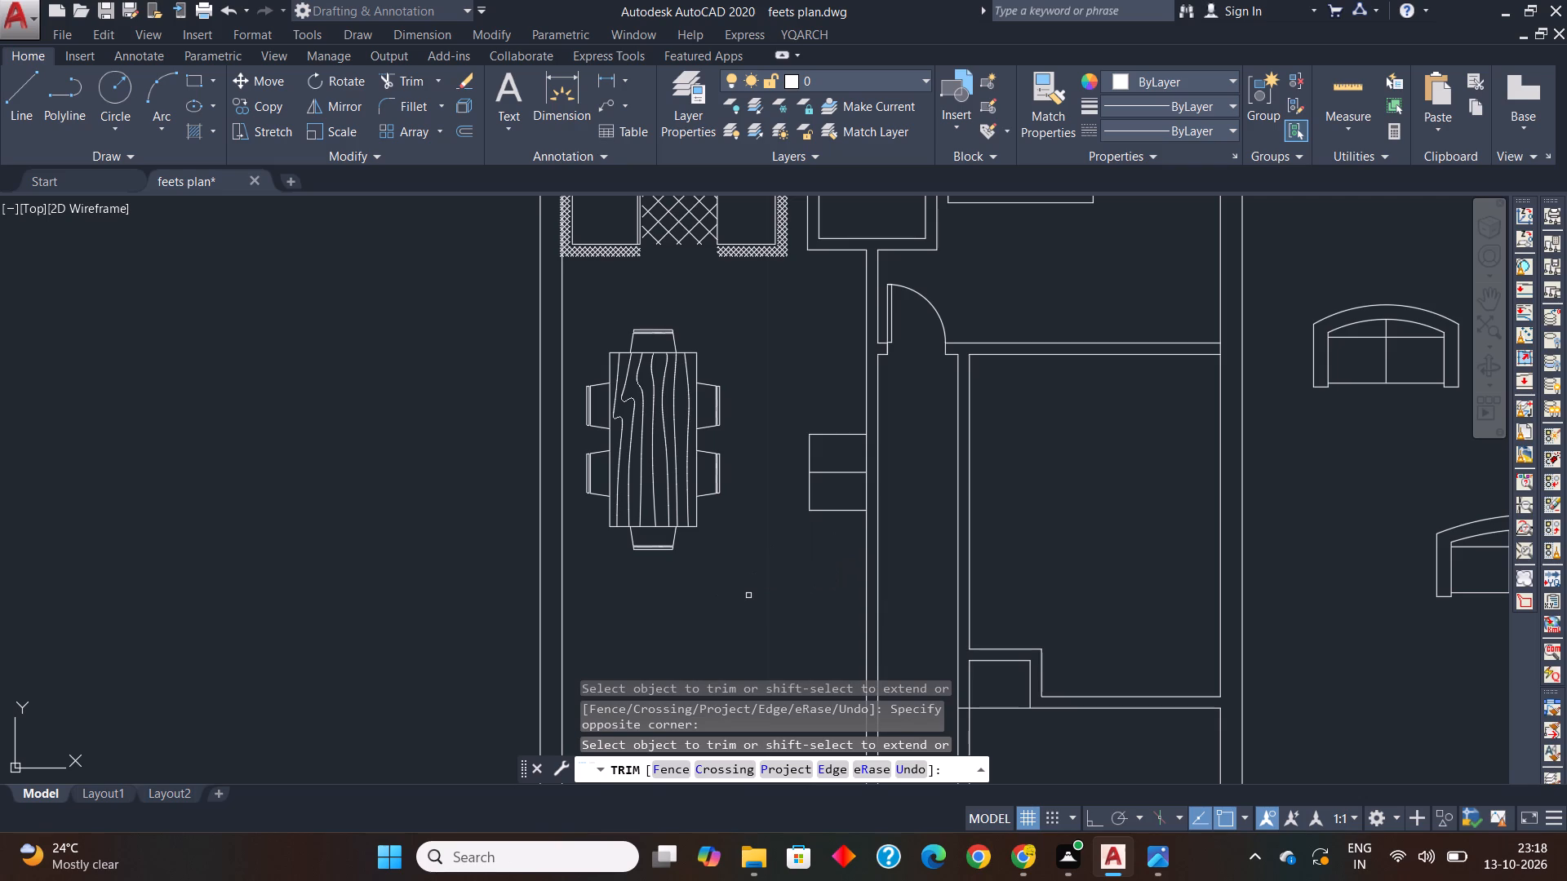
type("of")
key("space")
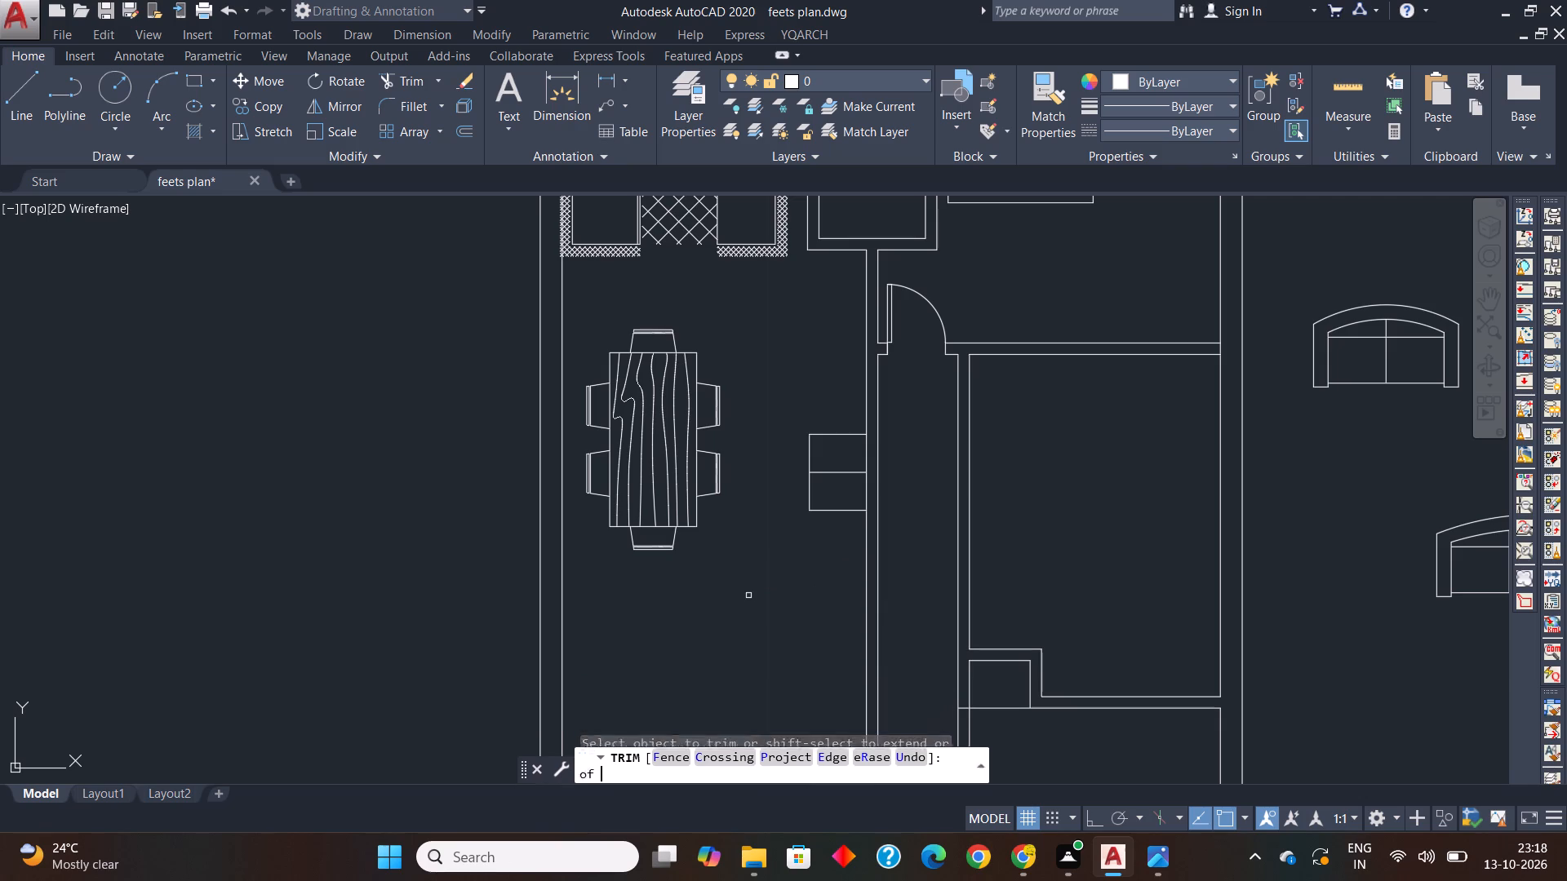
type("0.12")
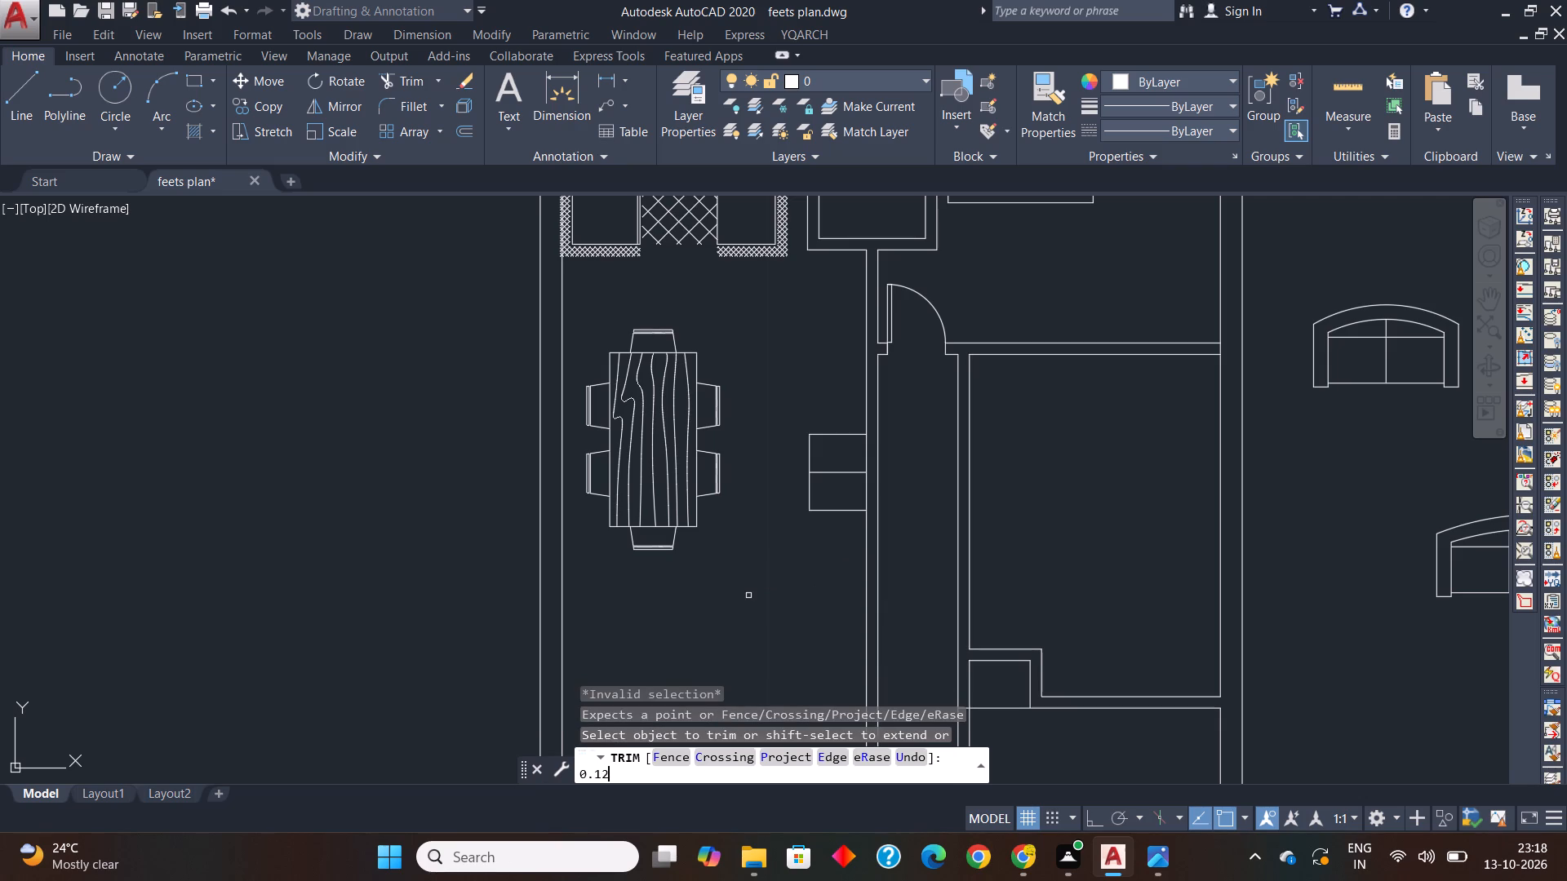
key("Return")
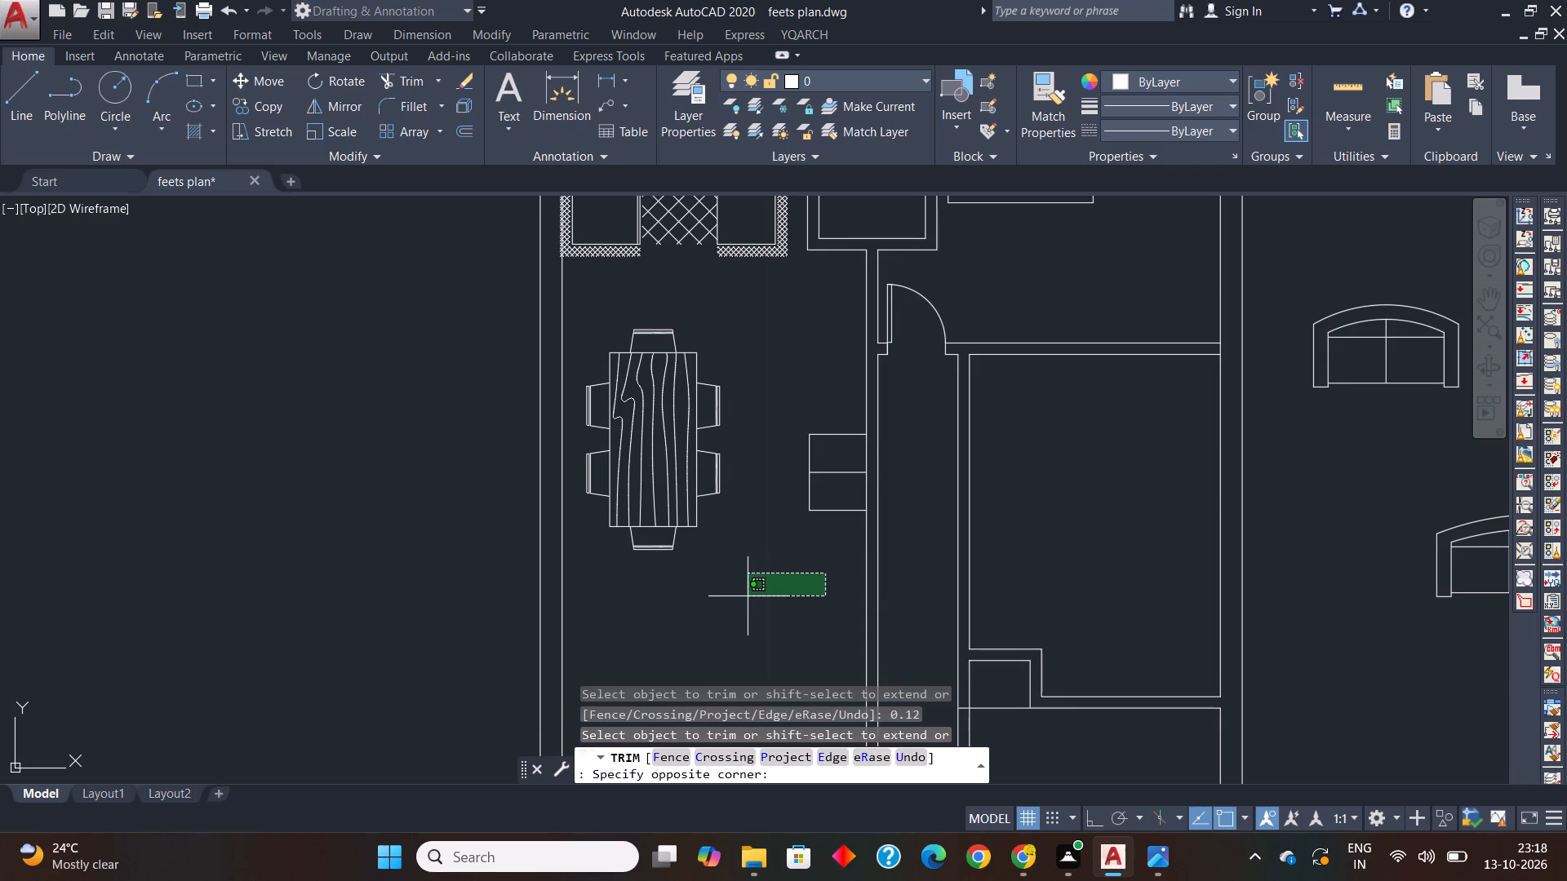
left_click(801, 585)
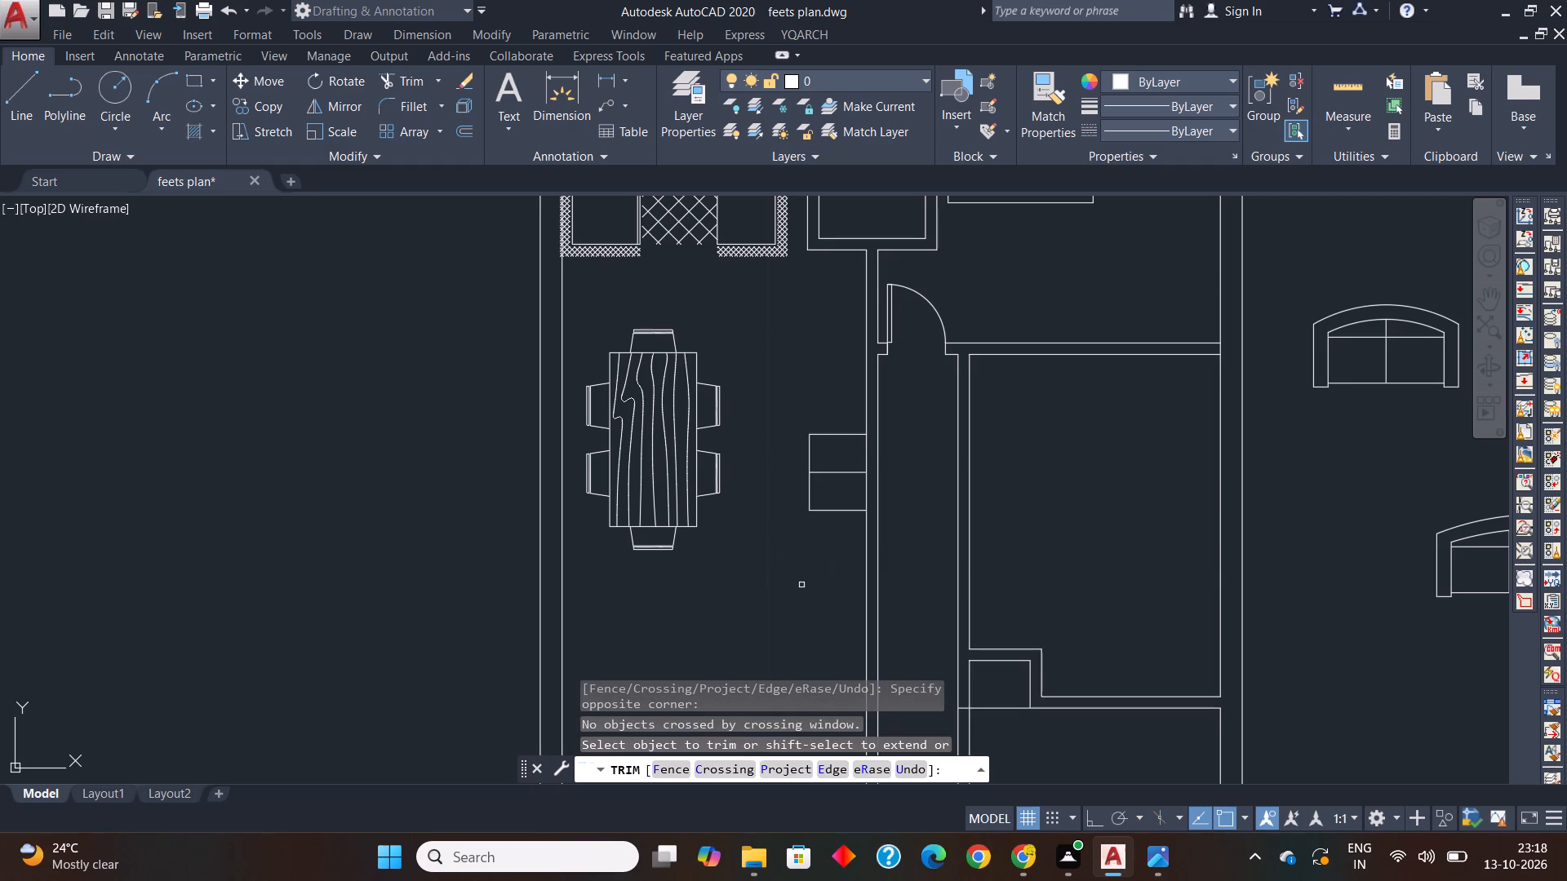
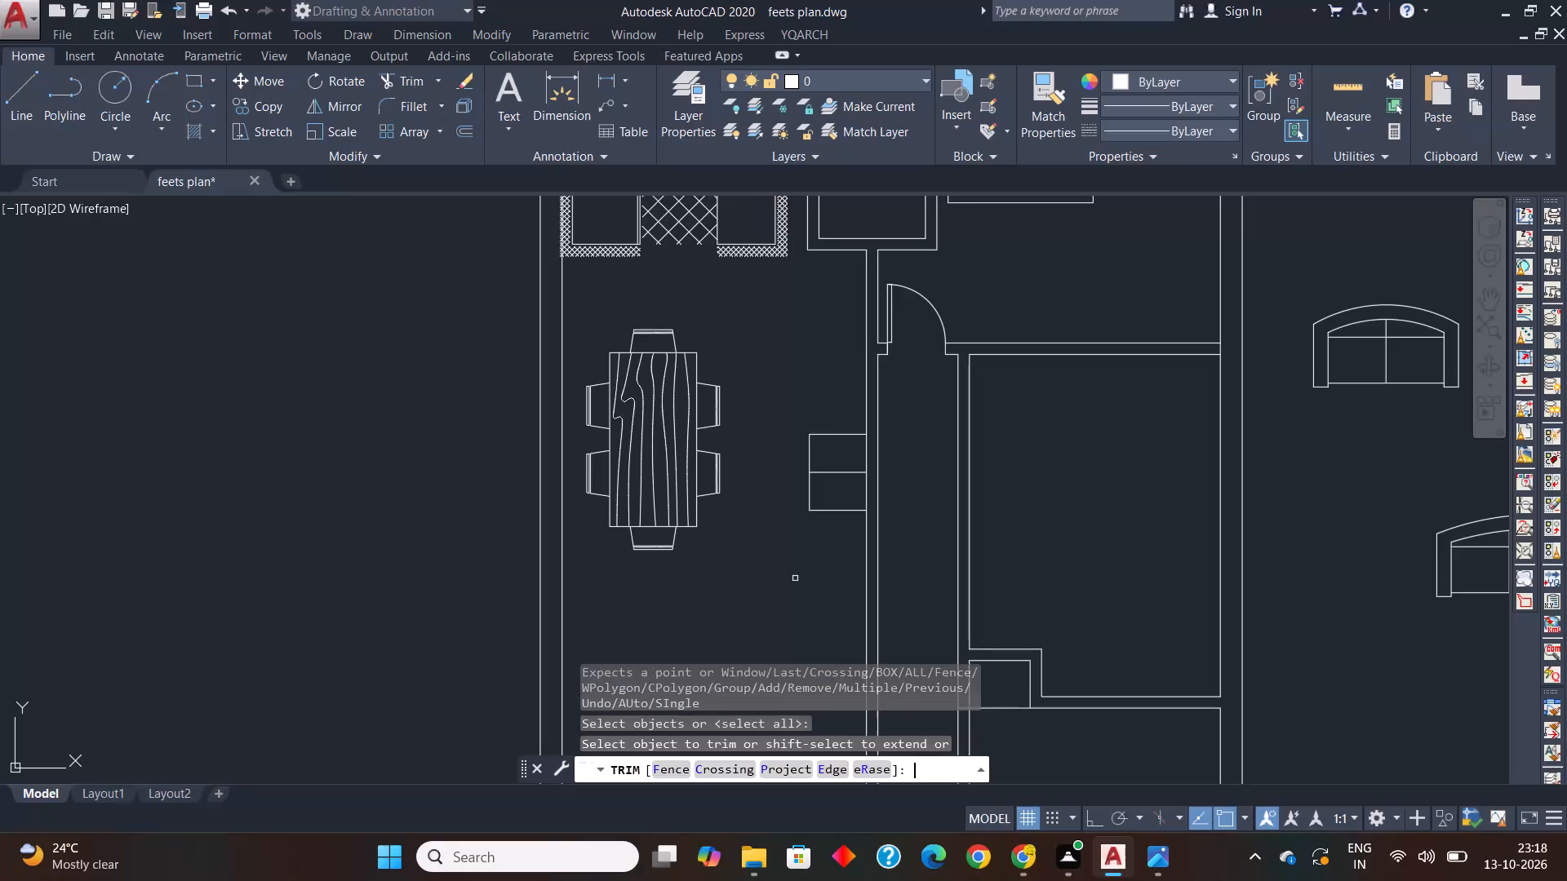
Offset the upper and lower short lines of the wall unit beside the dining table outward by 0.12.
type("of")
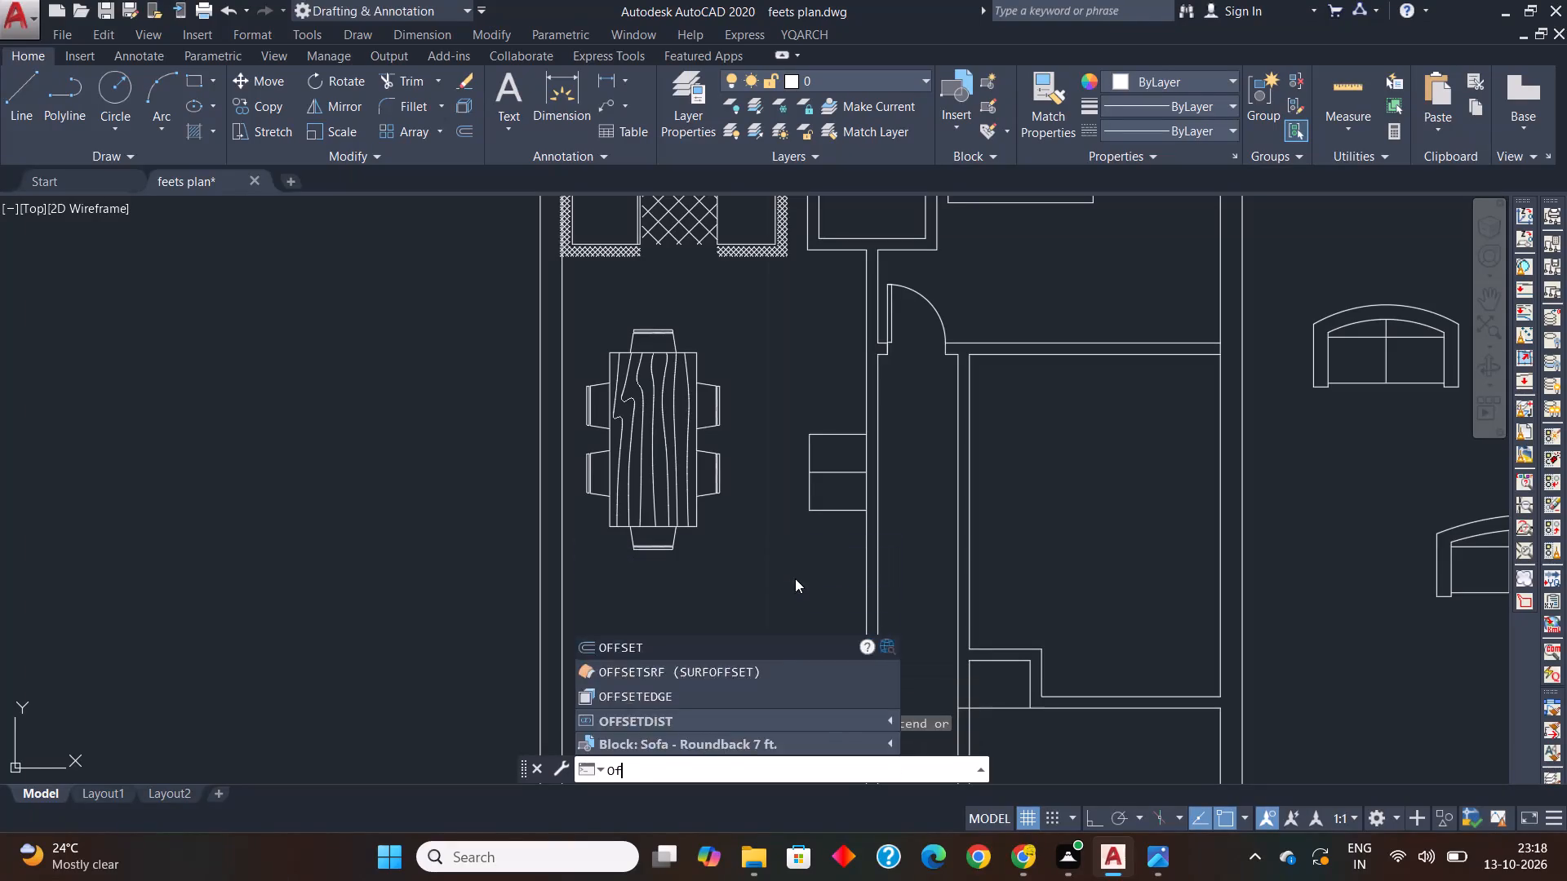
key("space")
type("0.12")
key("Return")
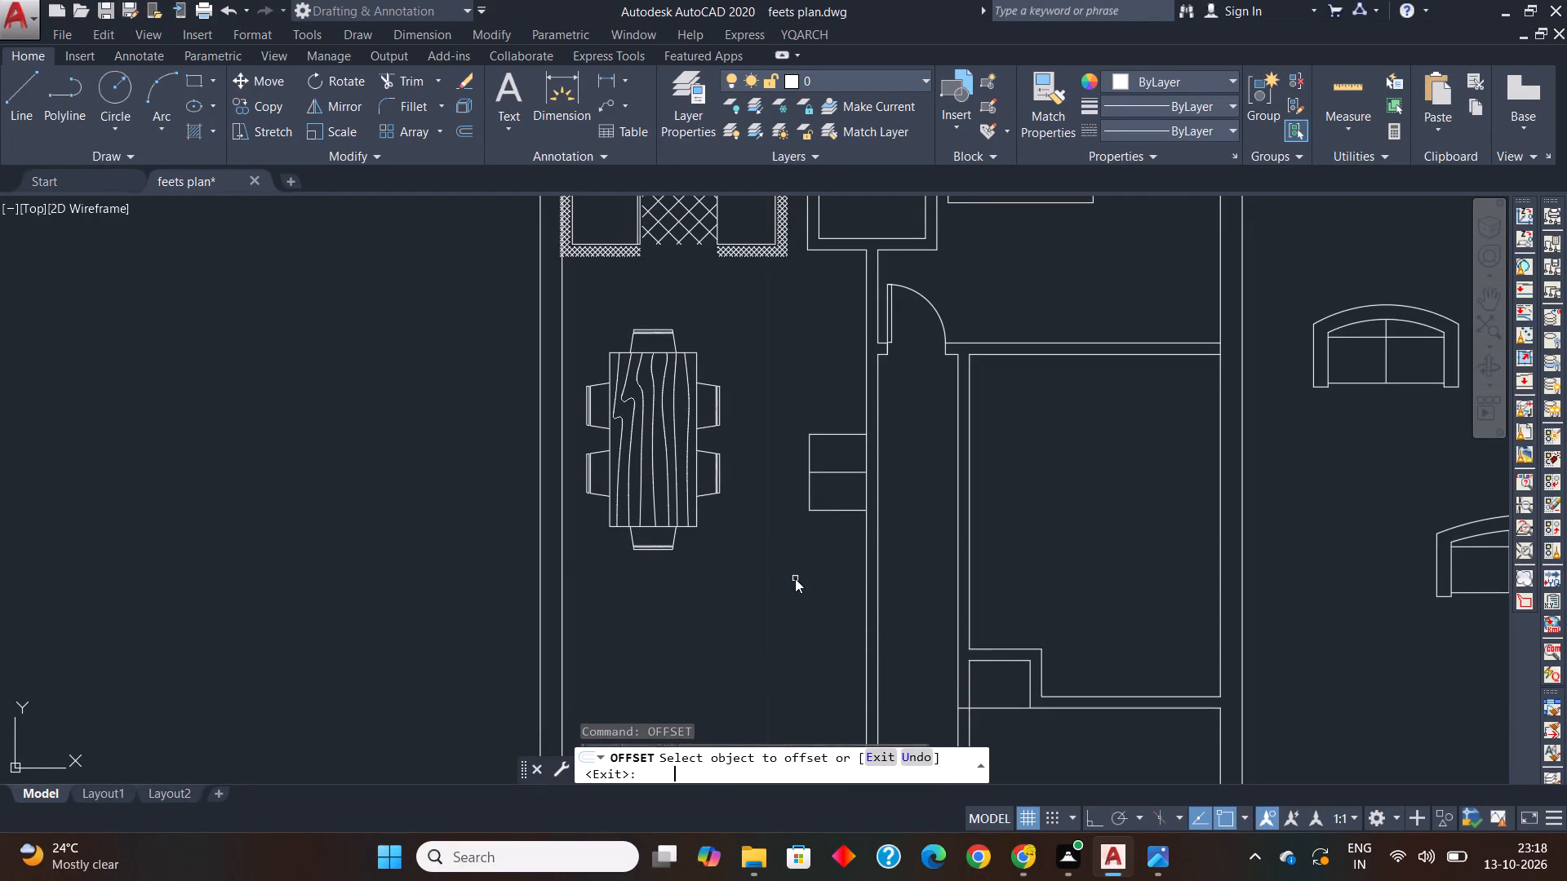
left_click(837, 437)
left_click(837, 413)
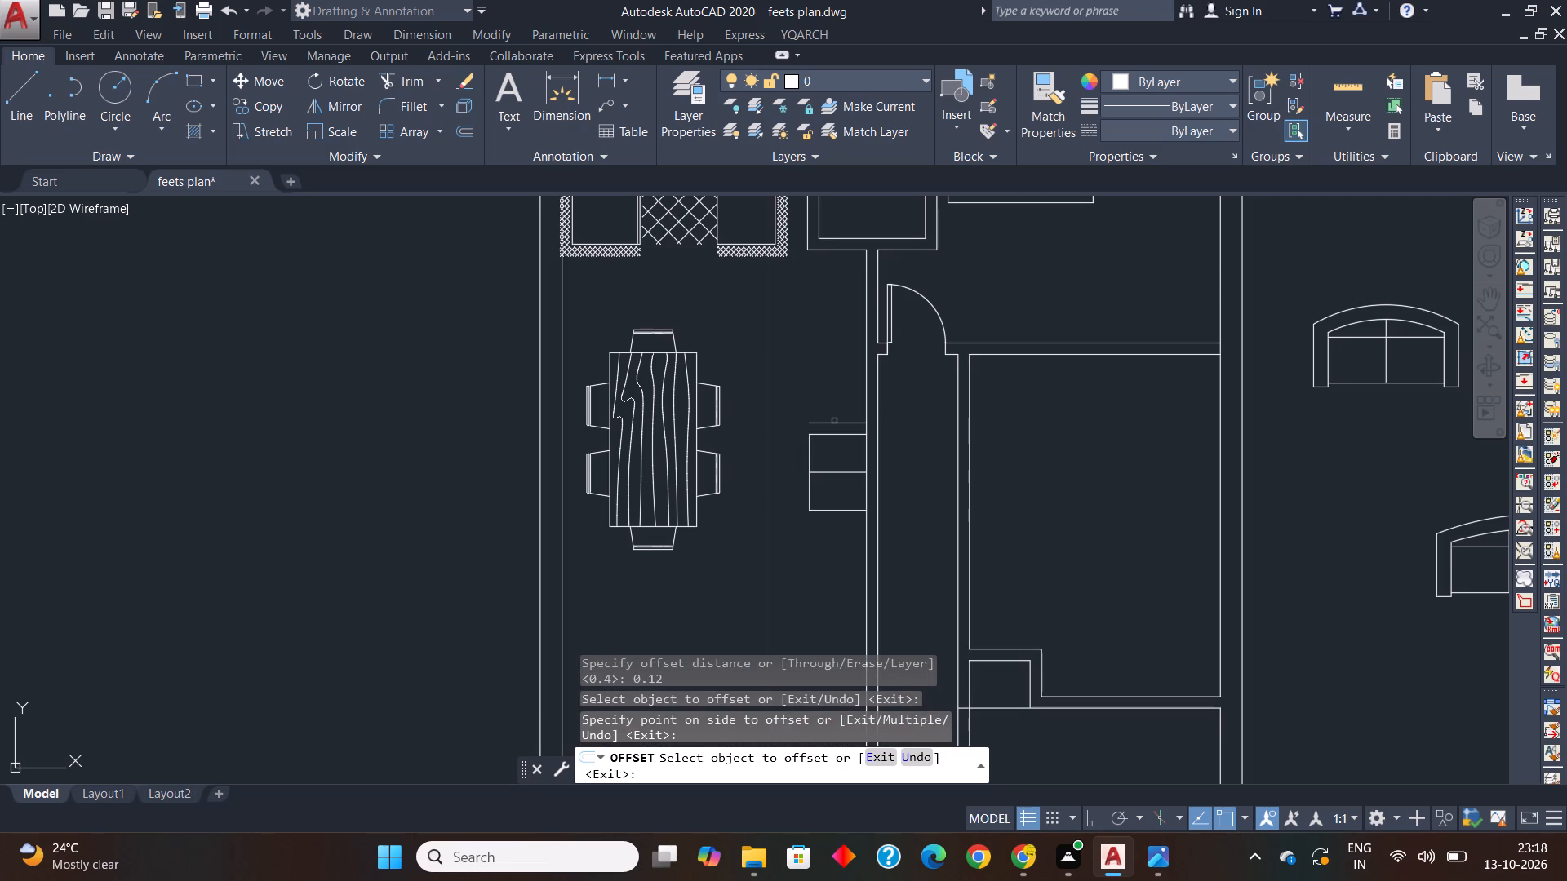
left_click(830, 512)
left_click(825, 560)
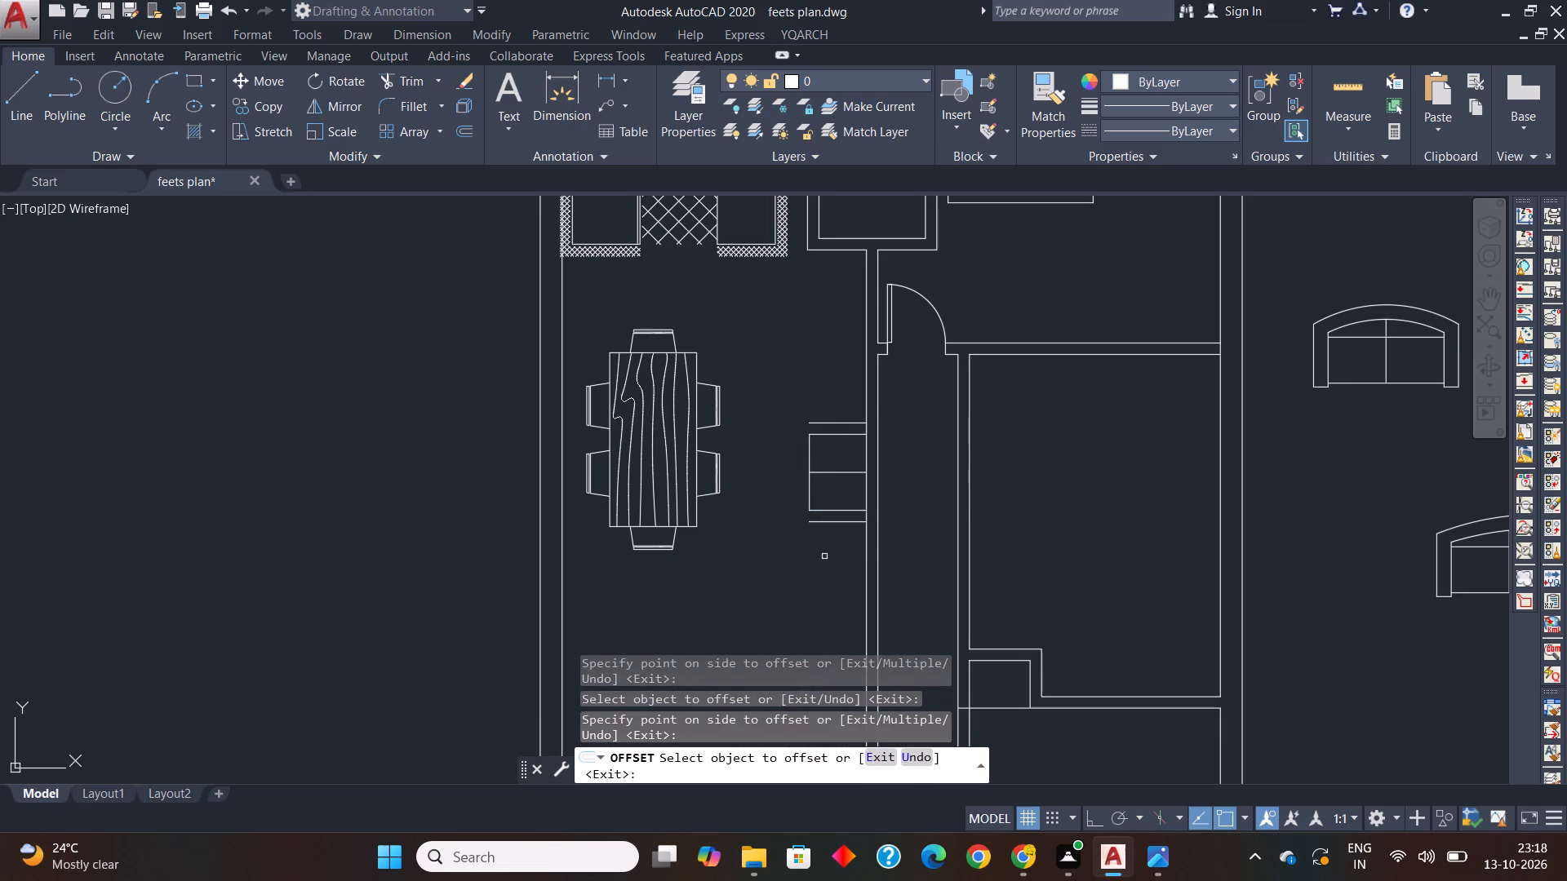
key("space")
Extend the unit's vertical front line to both new outer lines, and its inner upper and lower lines to the wall's corridor-side line.
type("ex")
key("space")
key("space")
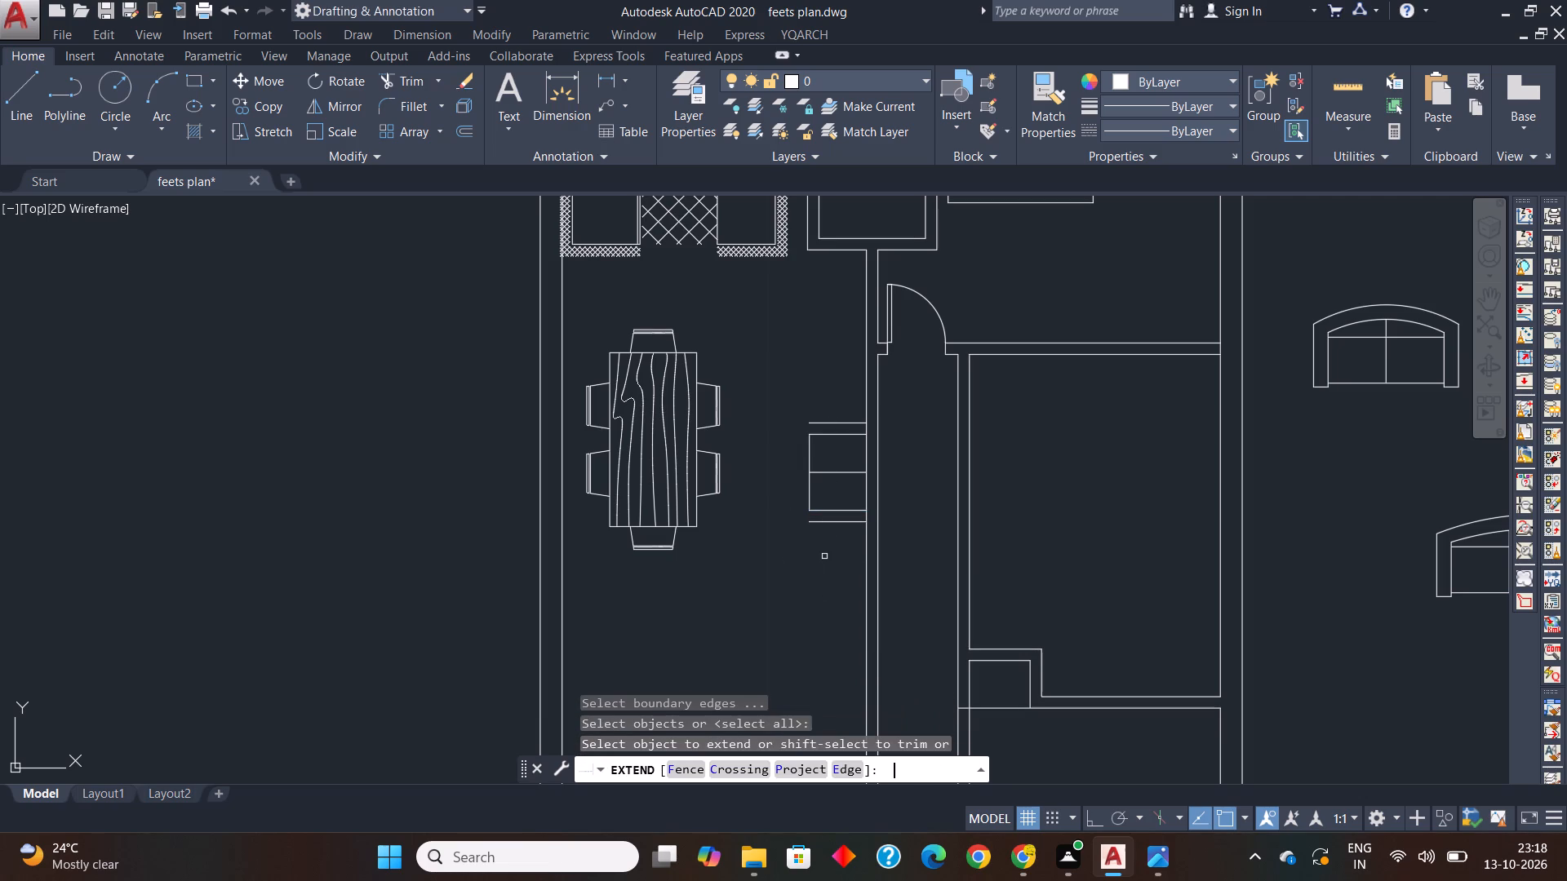
left_click(810, 505)
left_click(809, 460)
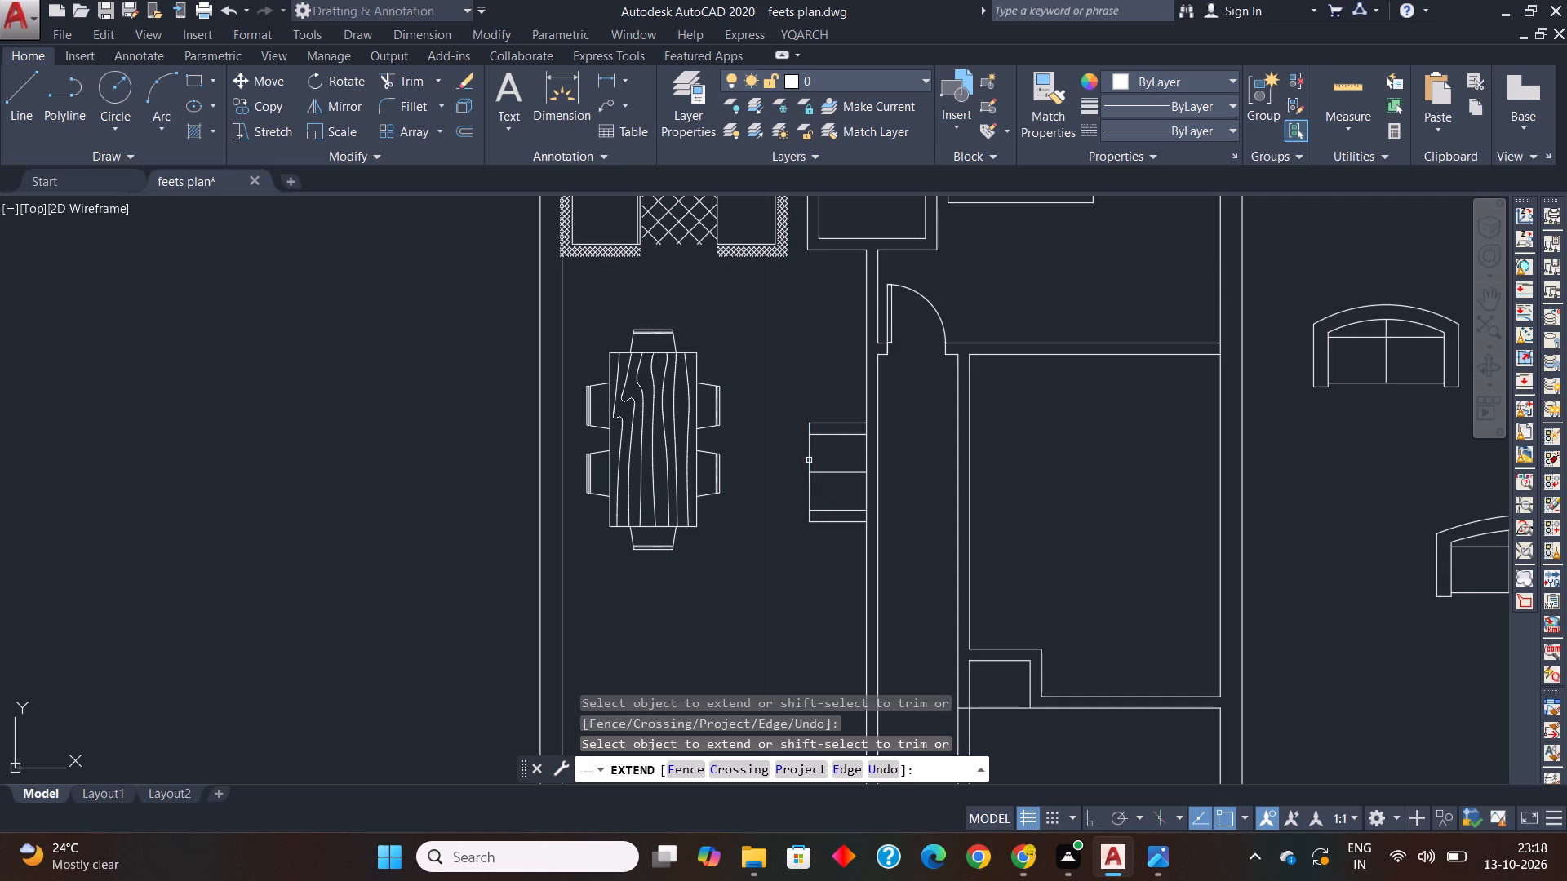
left_click(853, 436)
left_click(860, 512)
key("space")
Trim the corridor-side wall line between the two extended short lines behind the unit.
type("tr")
key("space")
key("space")
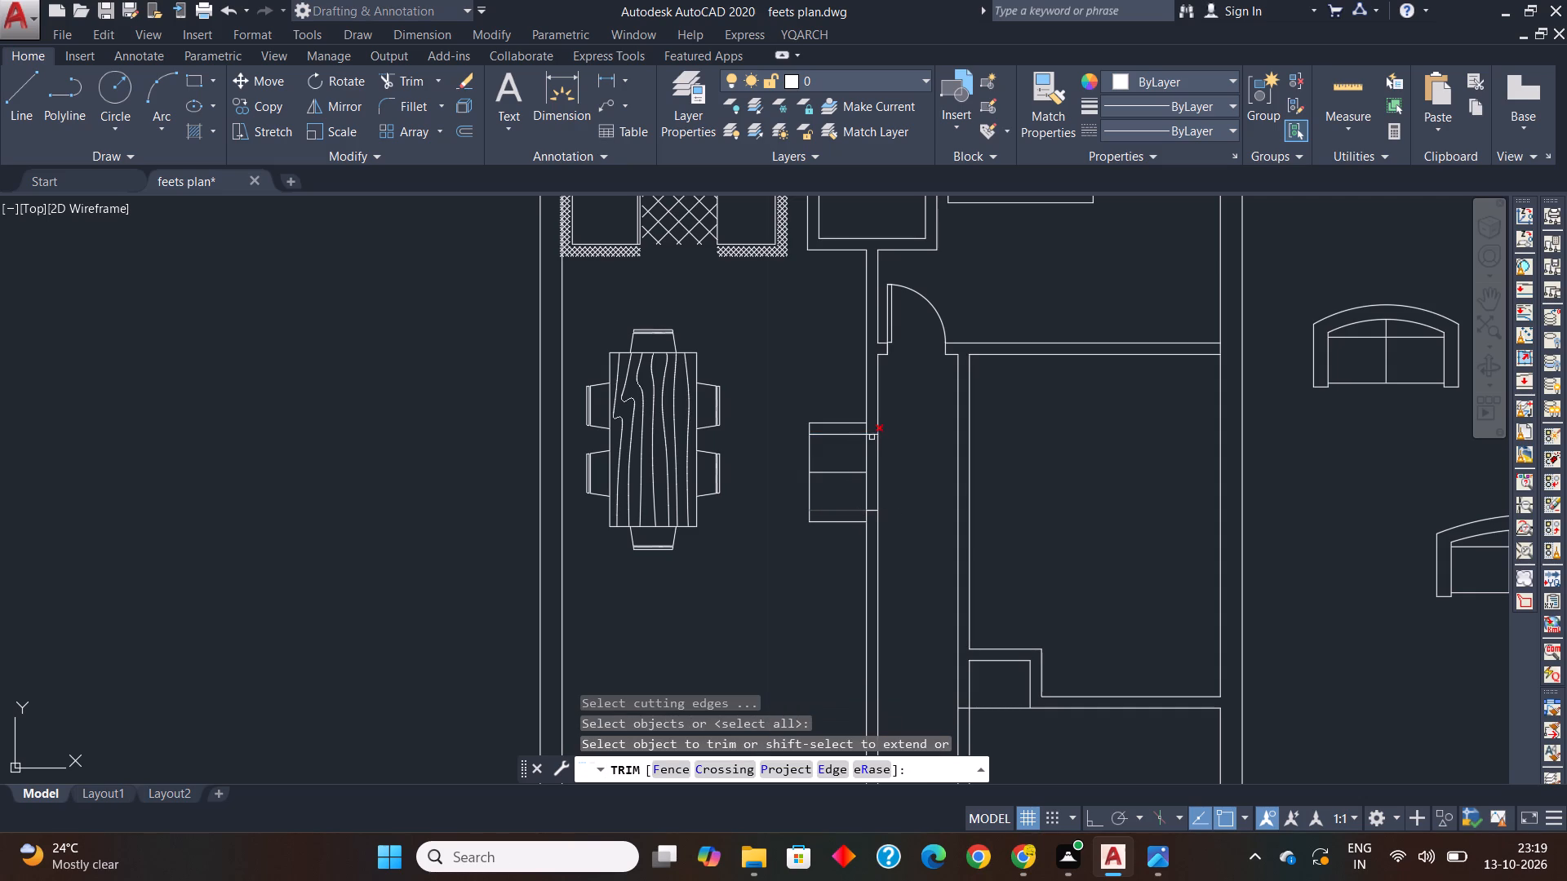
left_click(880, 458)
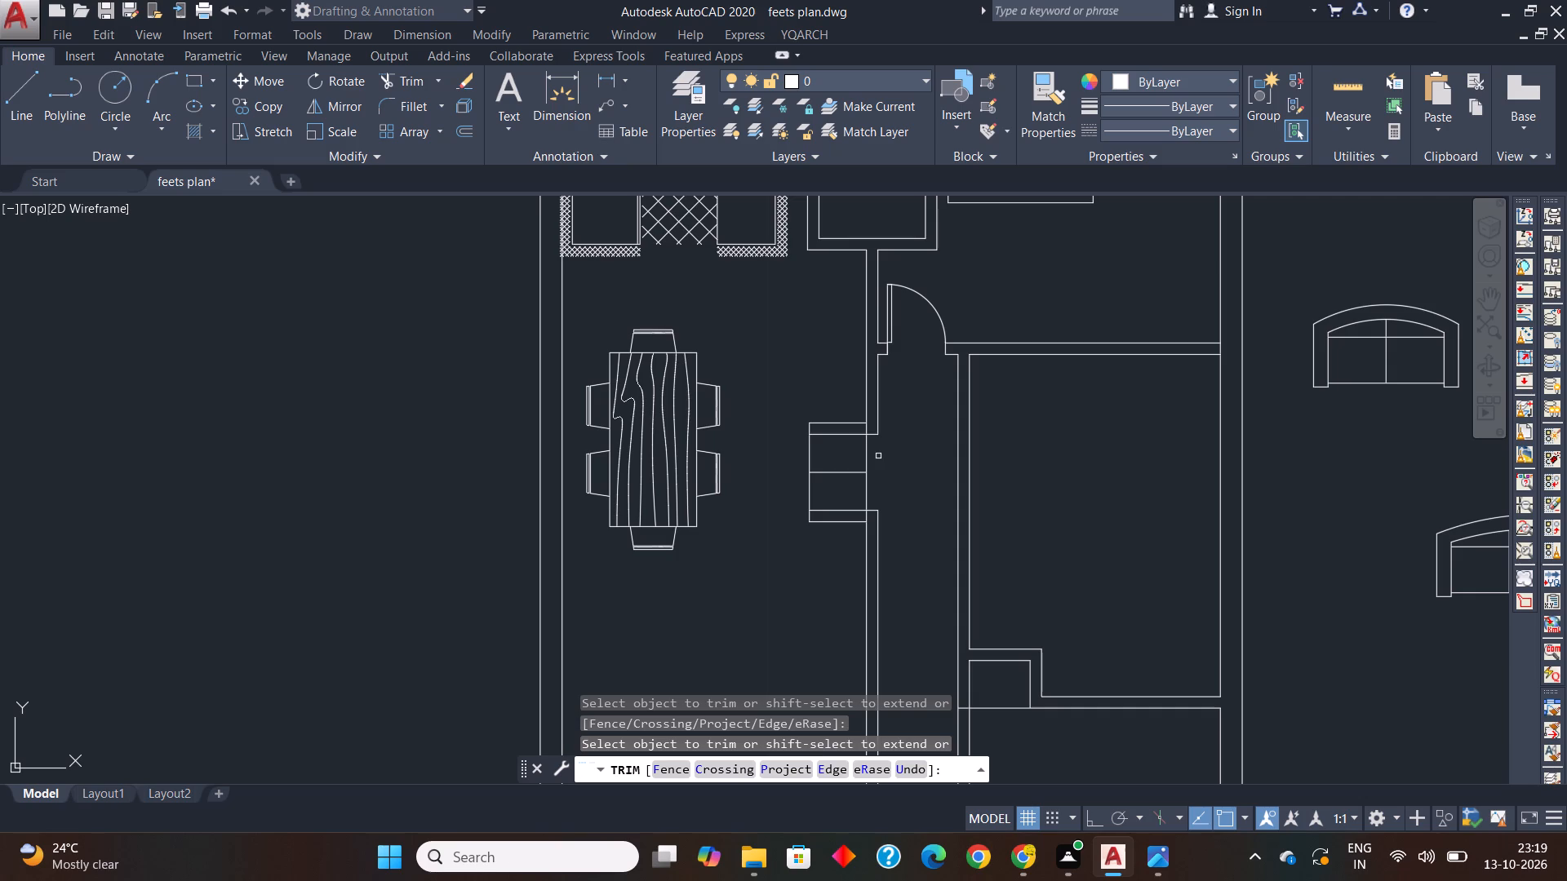
key("space")
type("o")
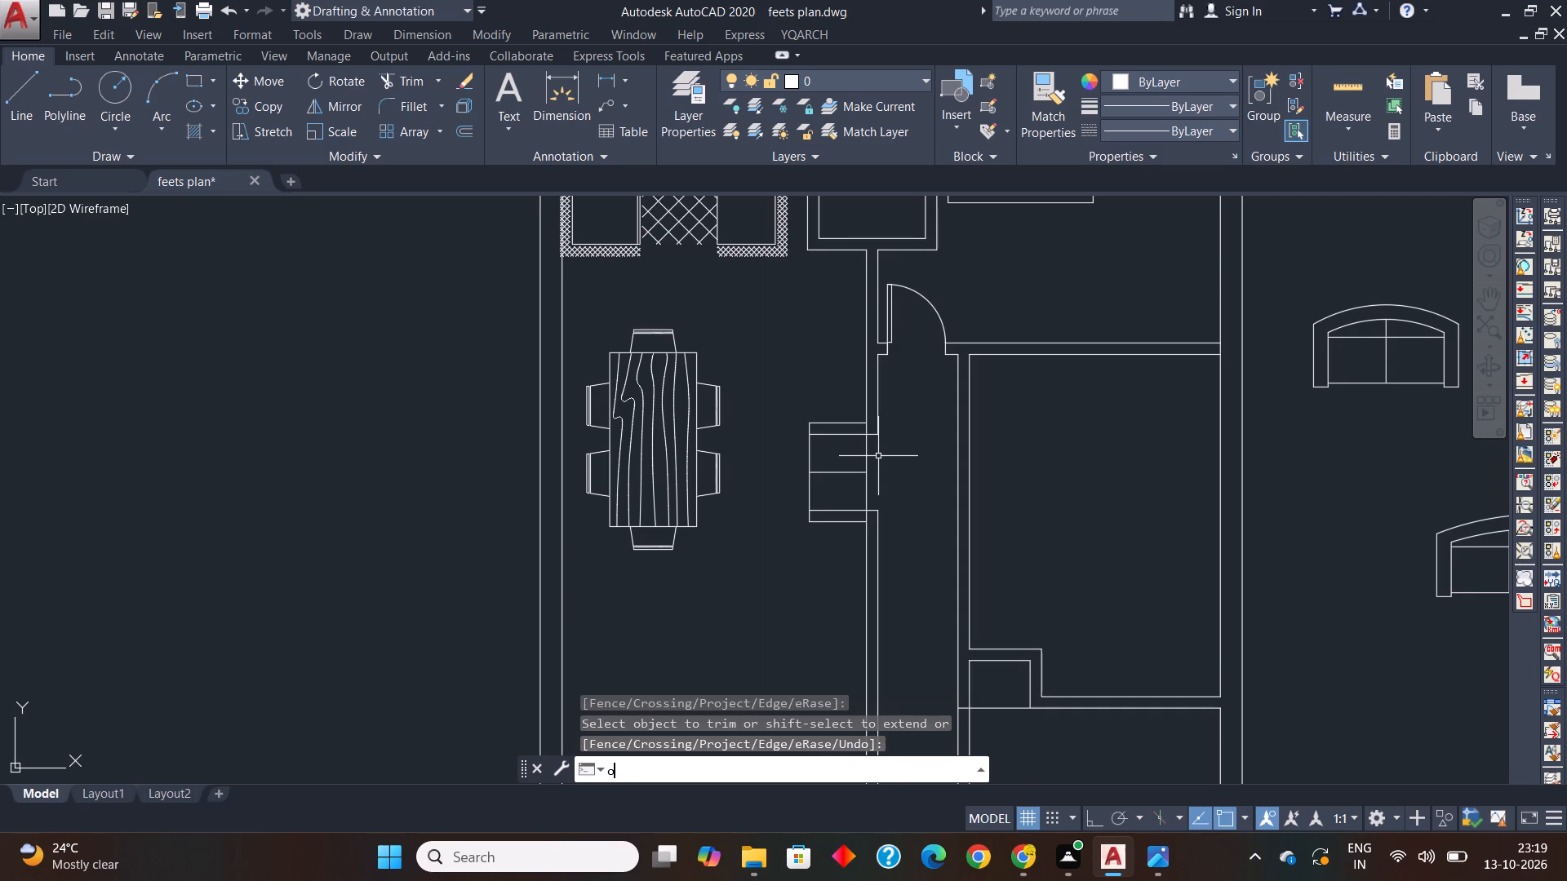
key("Escape")
key("Escape")
Draw a vertical line along the dining-side wall line between the unit's inner upper and lower lines.
type("l")
key("space")
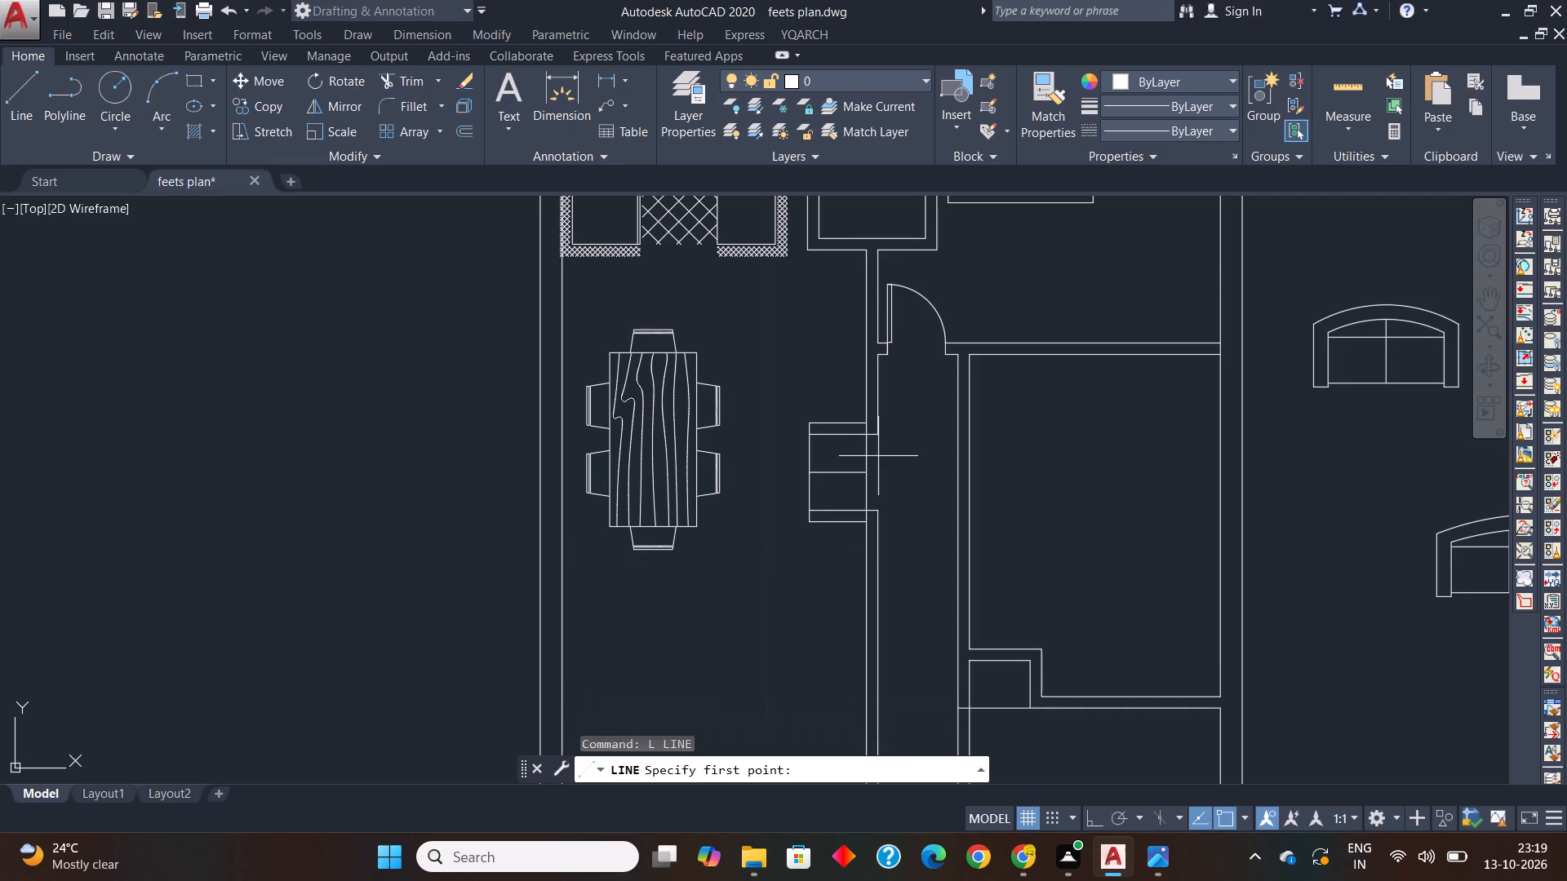
scroll(856, 458, "up", 2)
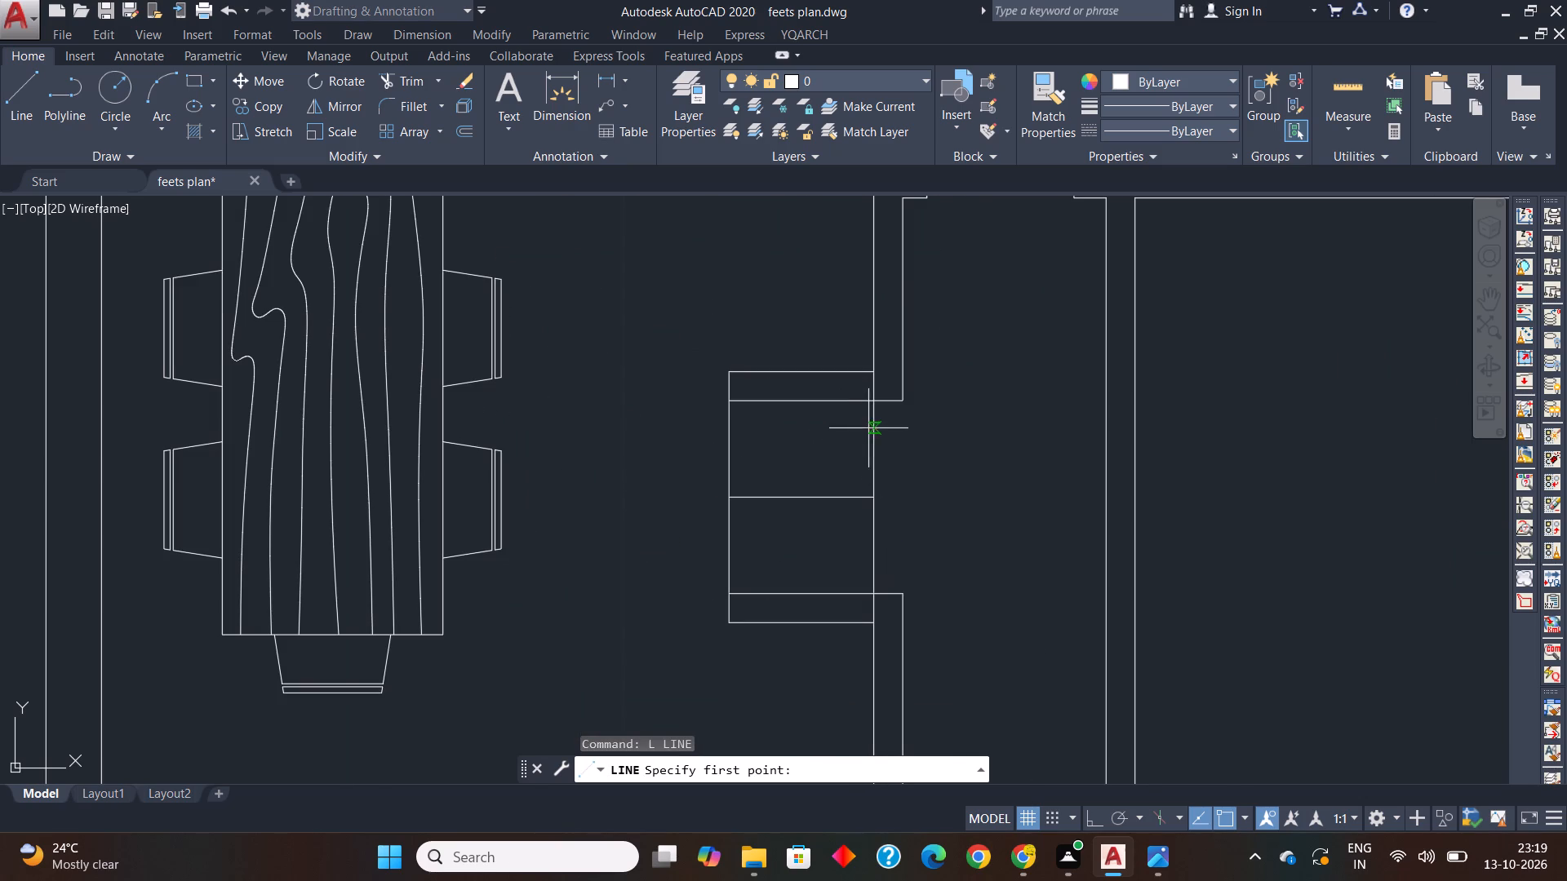
left_click(872, 400)
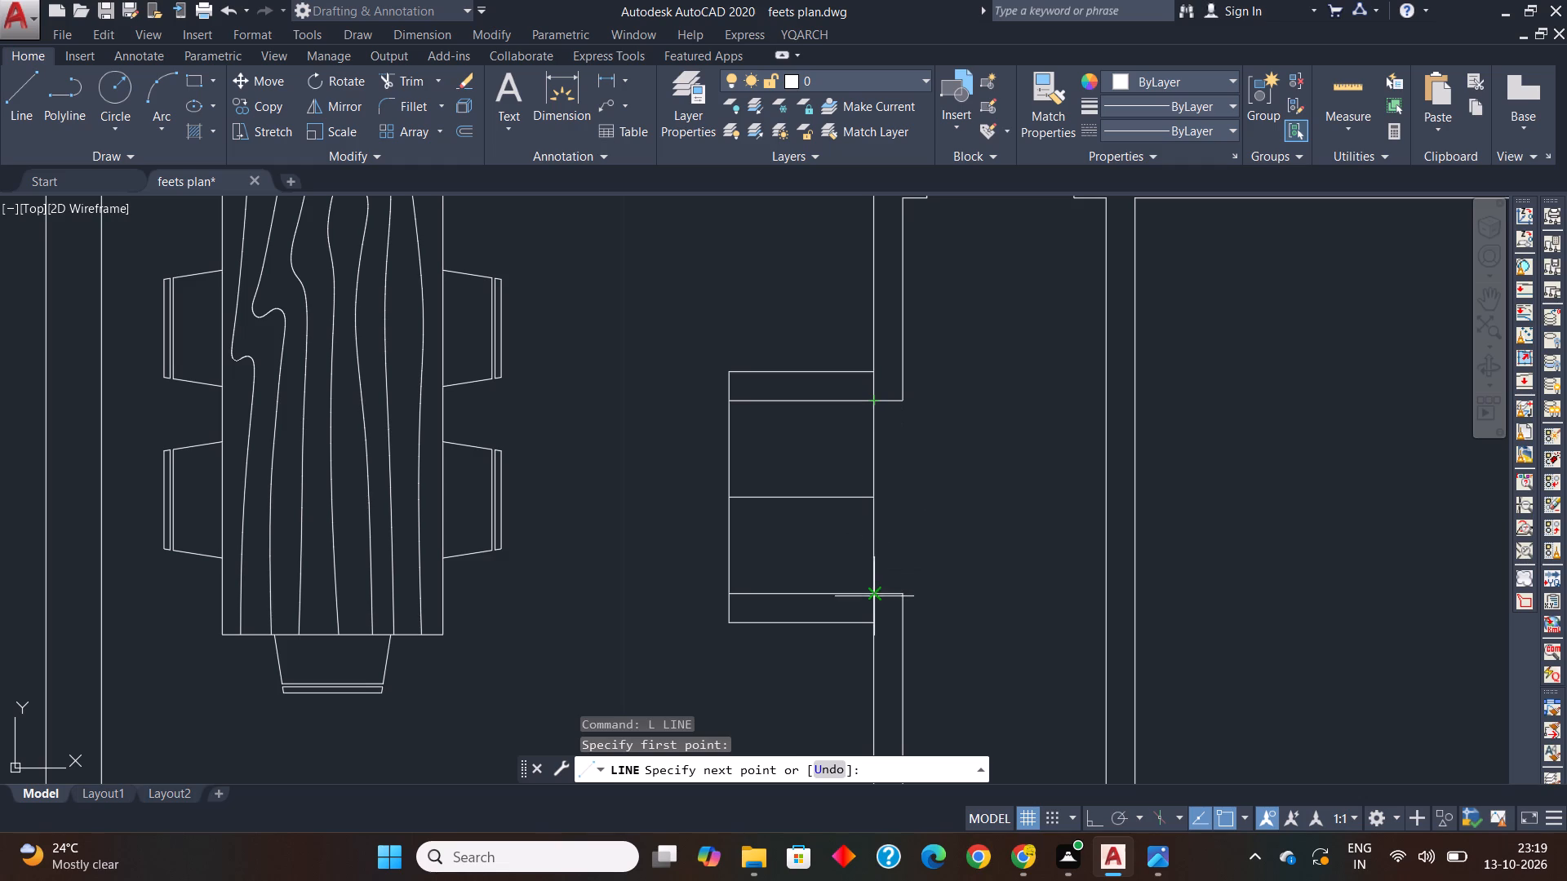
left_click(872, 597)
key("Escape")
key("Escape")
key("Escape")
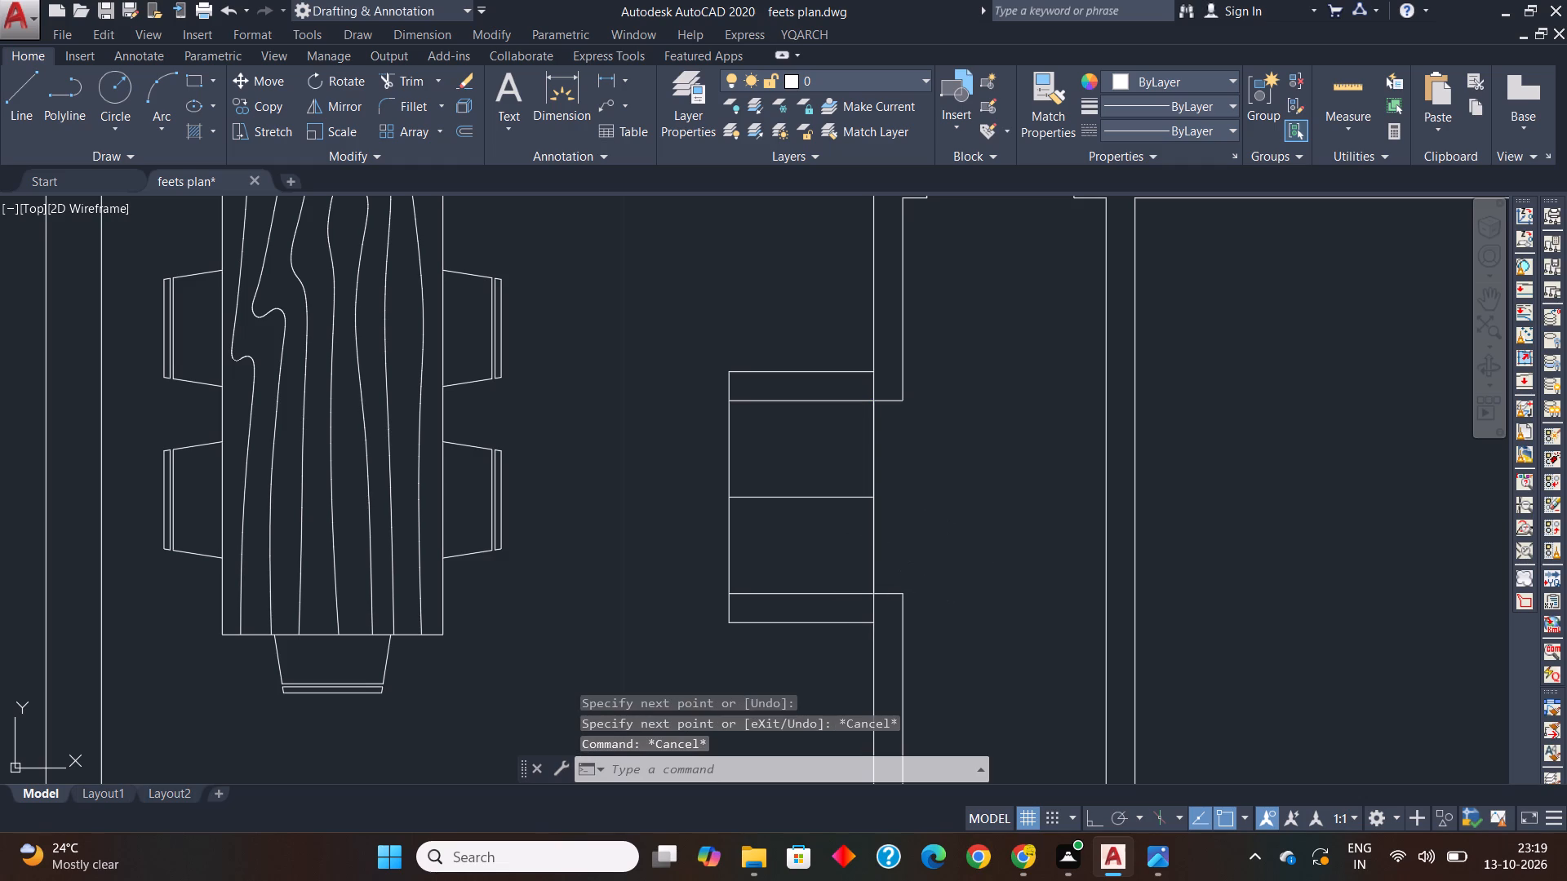
Offset the new vertical line by 0.2 twice in succession towards the dining table, dividing the unit's interior.
type("of")
key("space")
type("0.2")
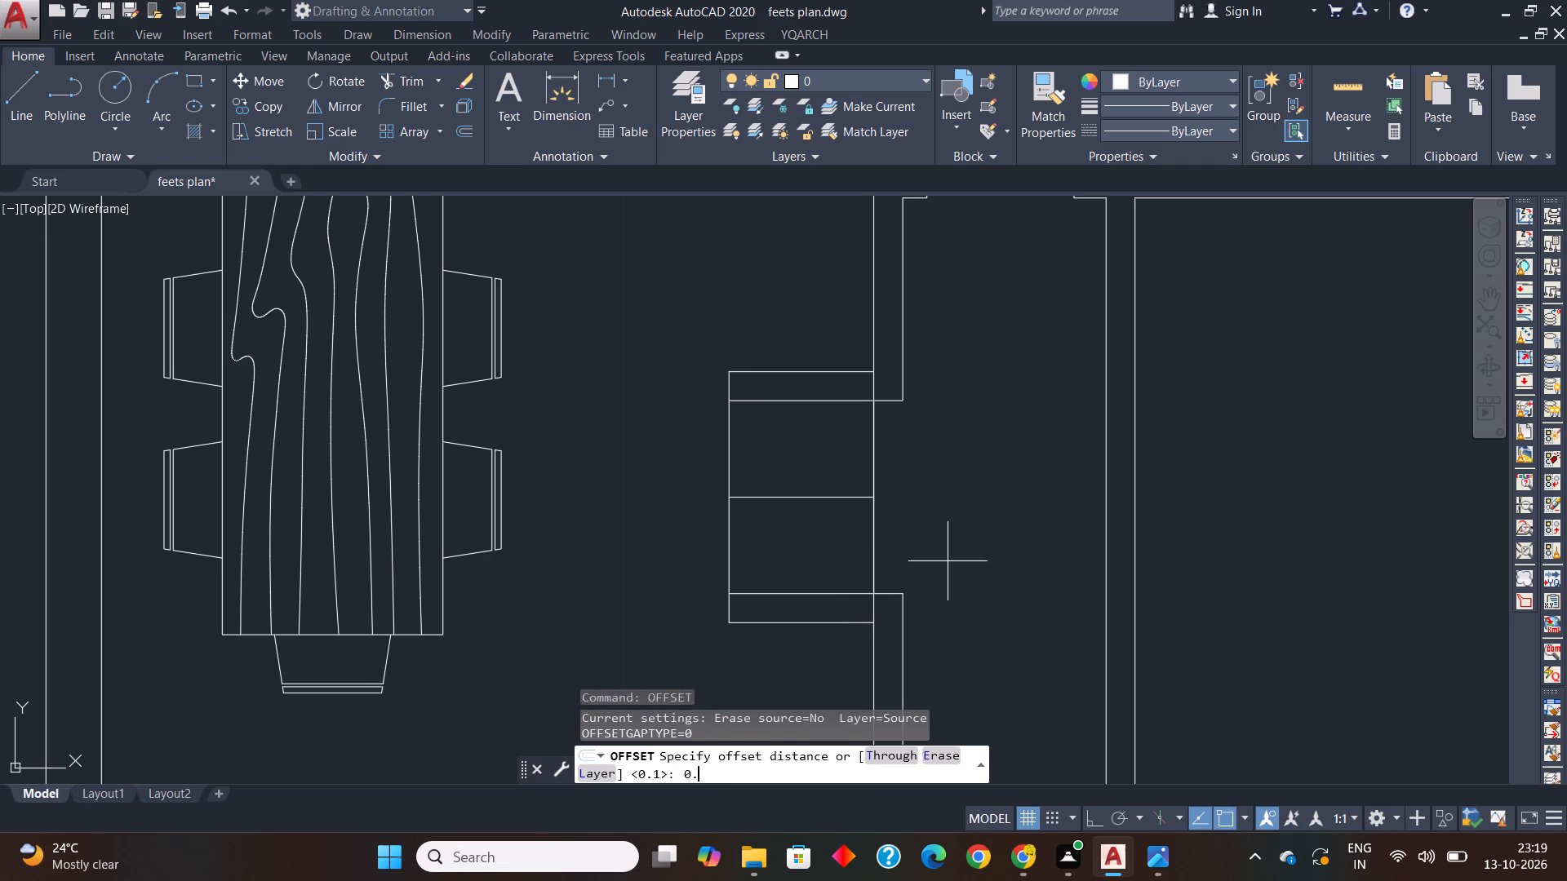
key("Return")
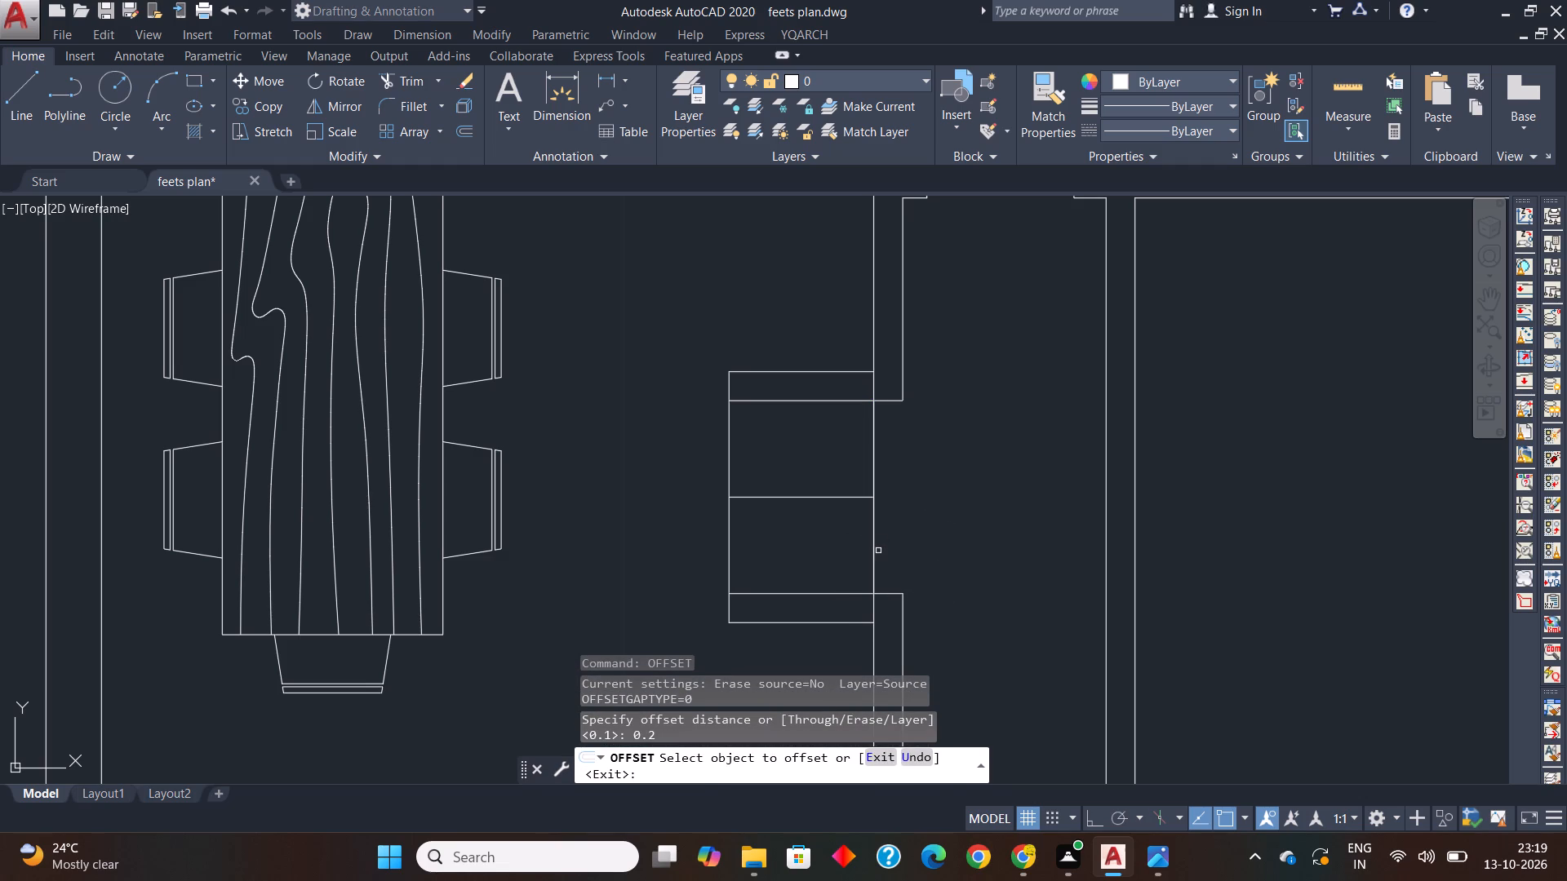
left_click(875, 554)
left_click(950, 622)
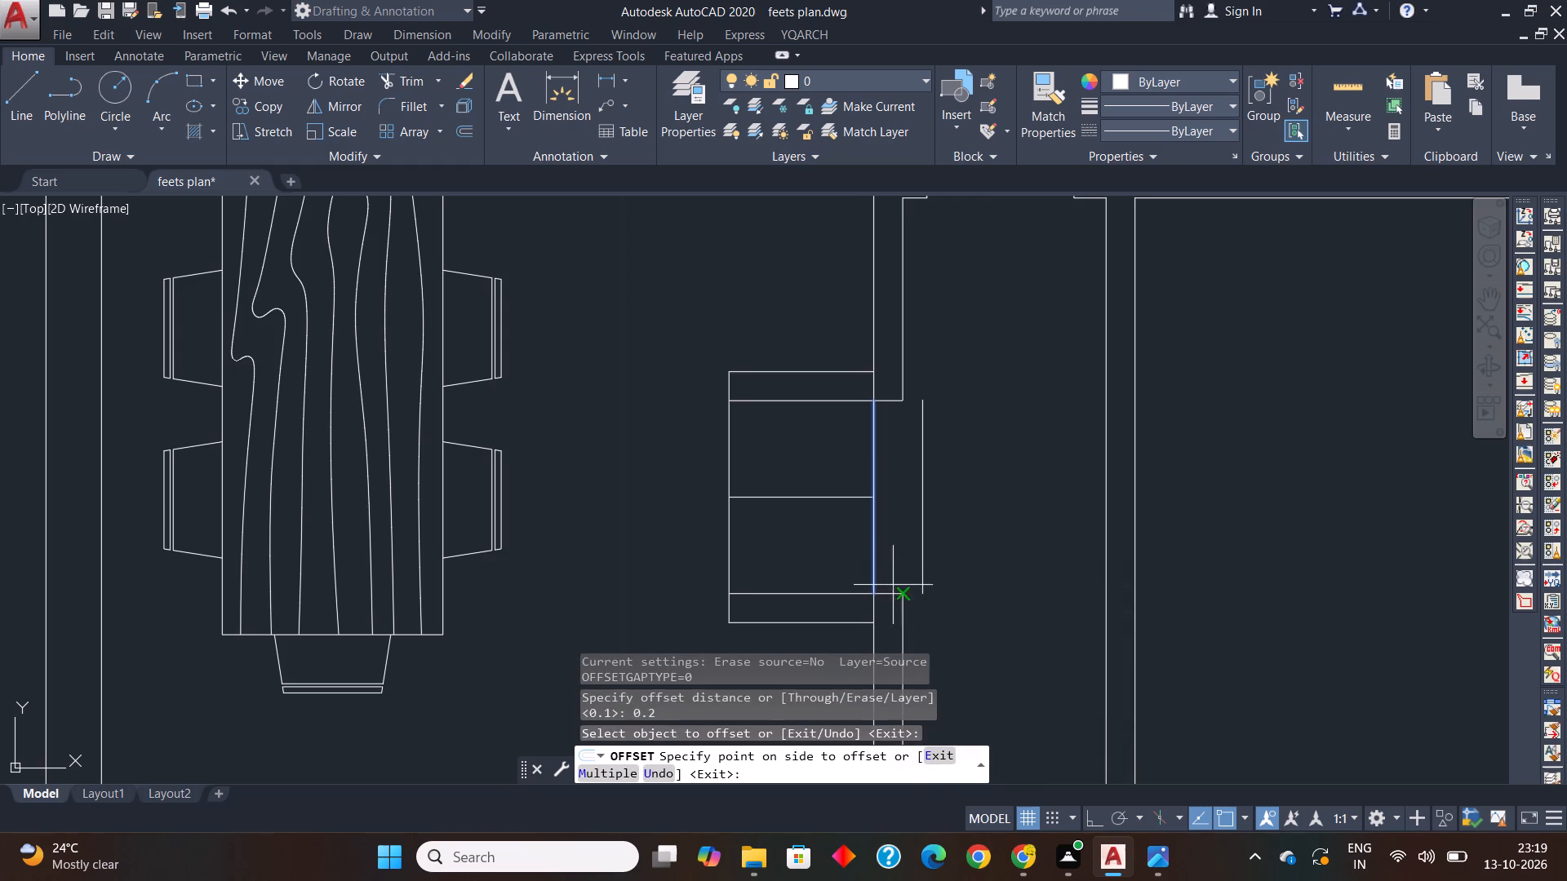
left_click(808, 556)
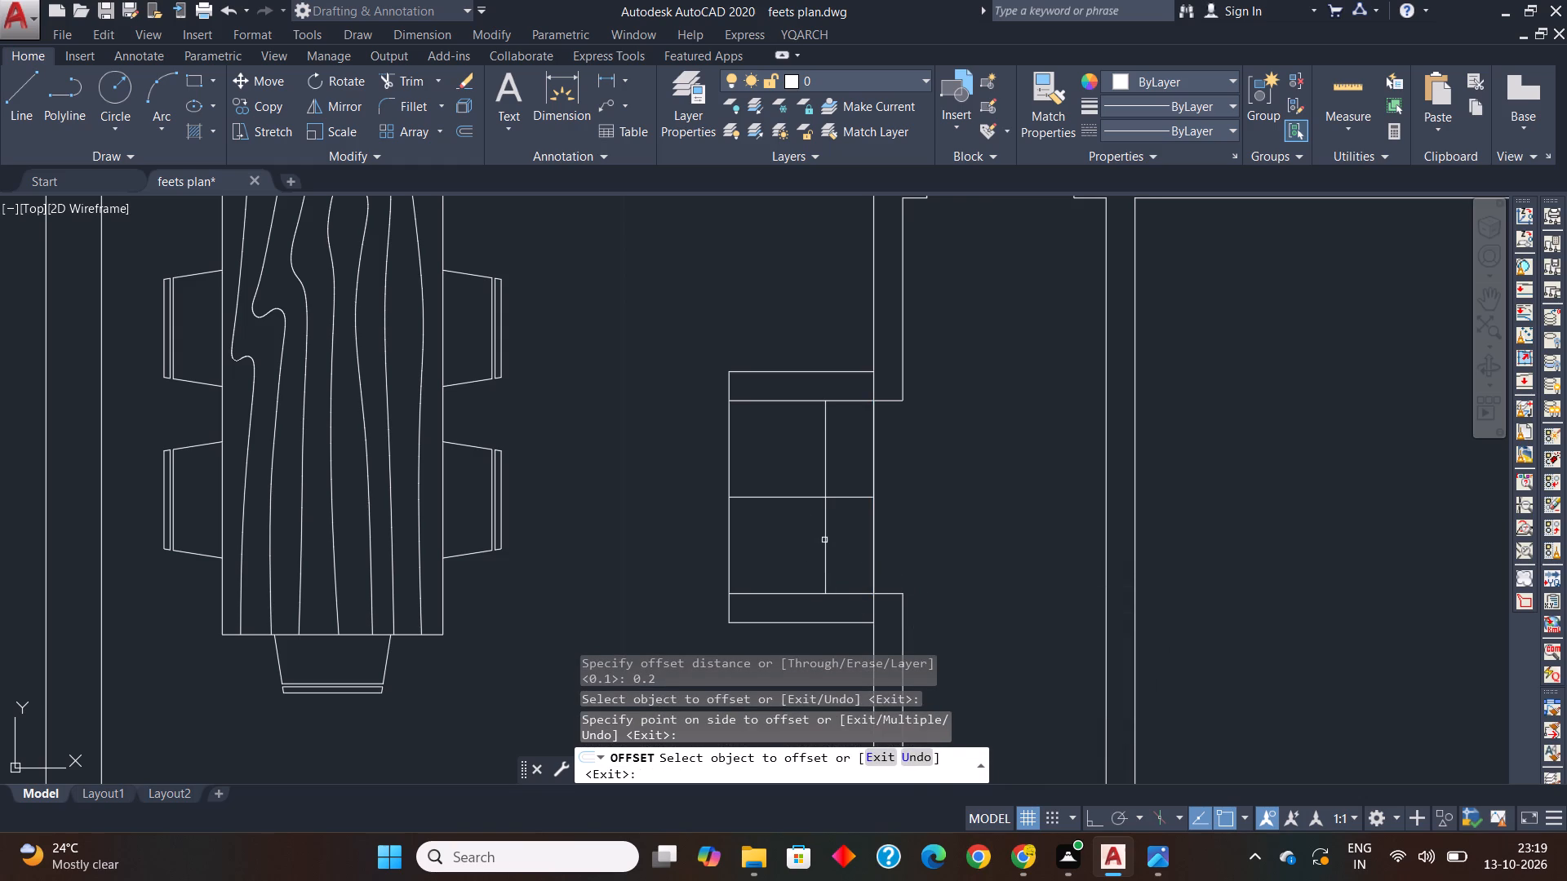
left_click(825, 538)
left_click(763, 545)
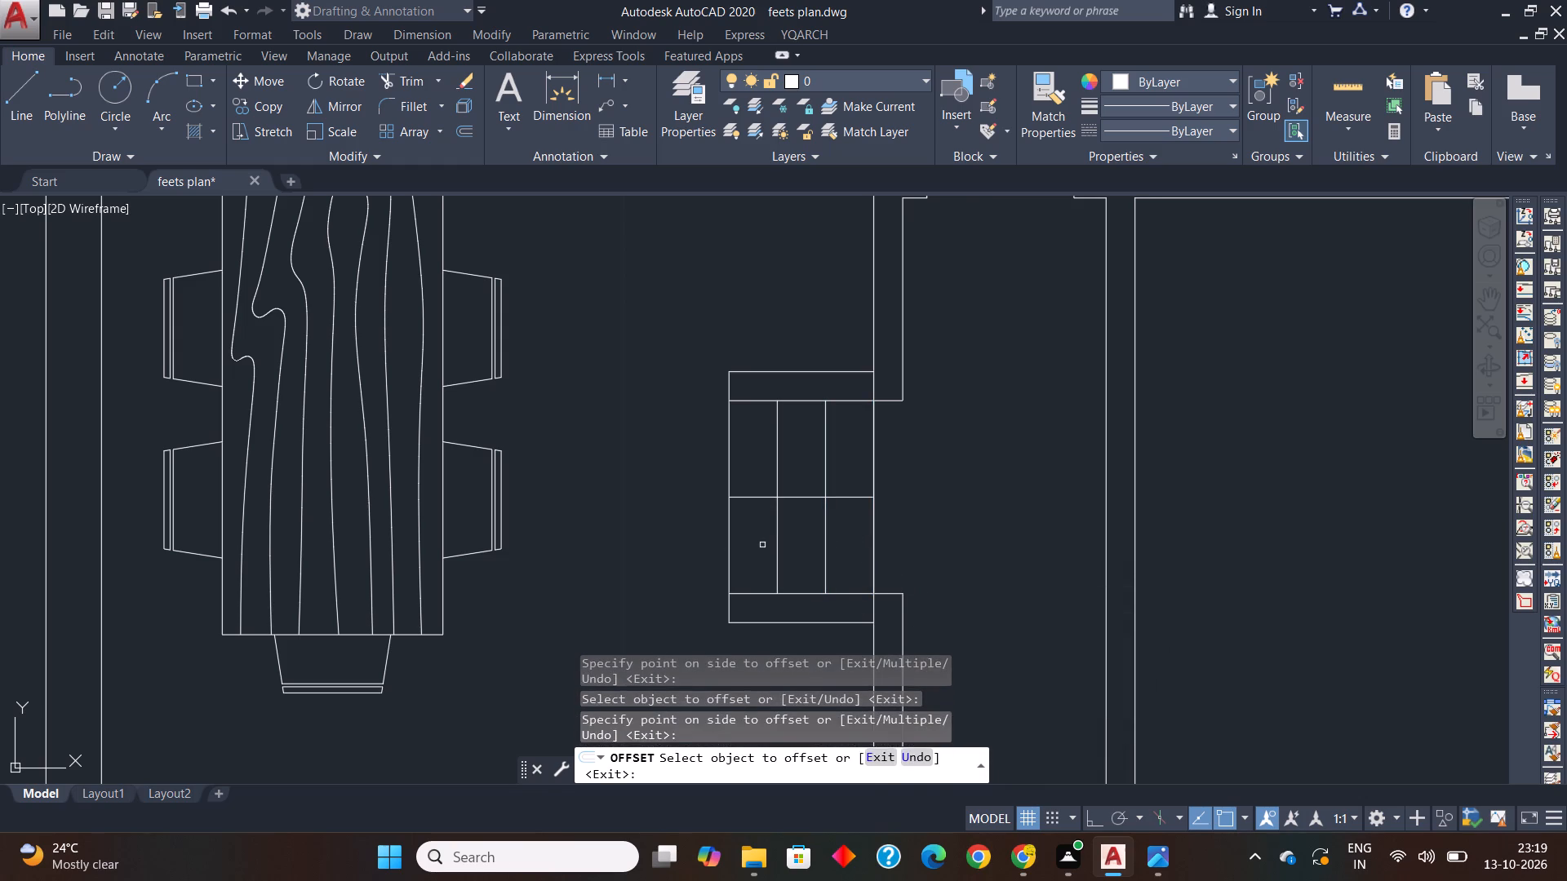
key("Escape")
key("Escape")
key("Escape")
key("Escape")
key("Escape")
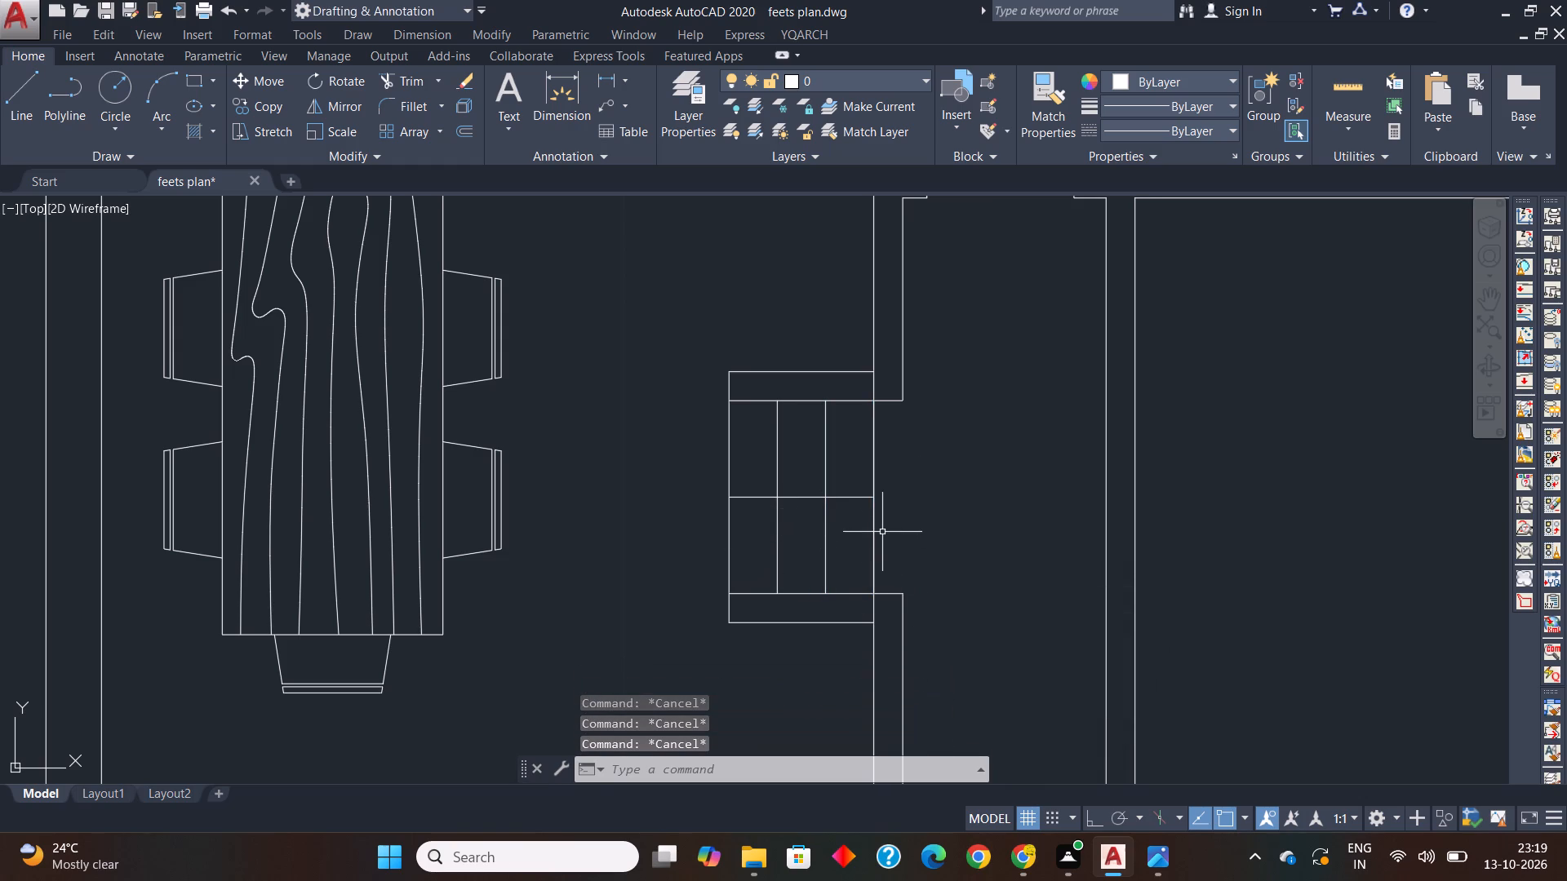
Erase the vertical line drawn over the dining-side wall line inside the unit.
left_click(872, 538)
left_click(948, 601)
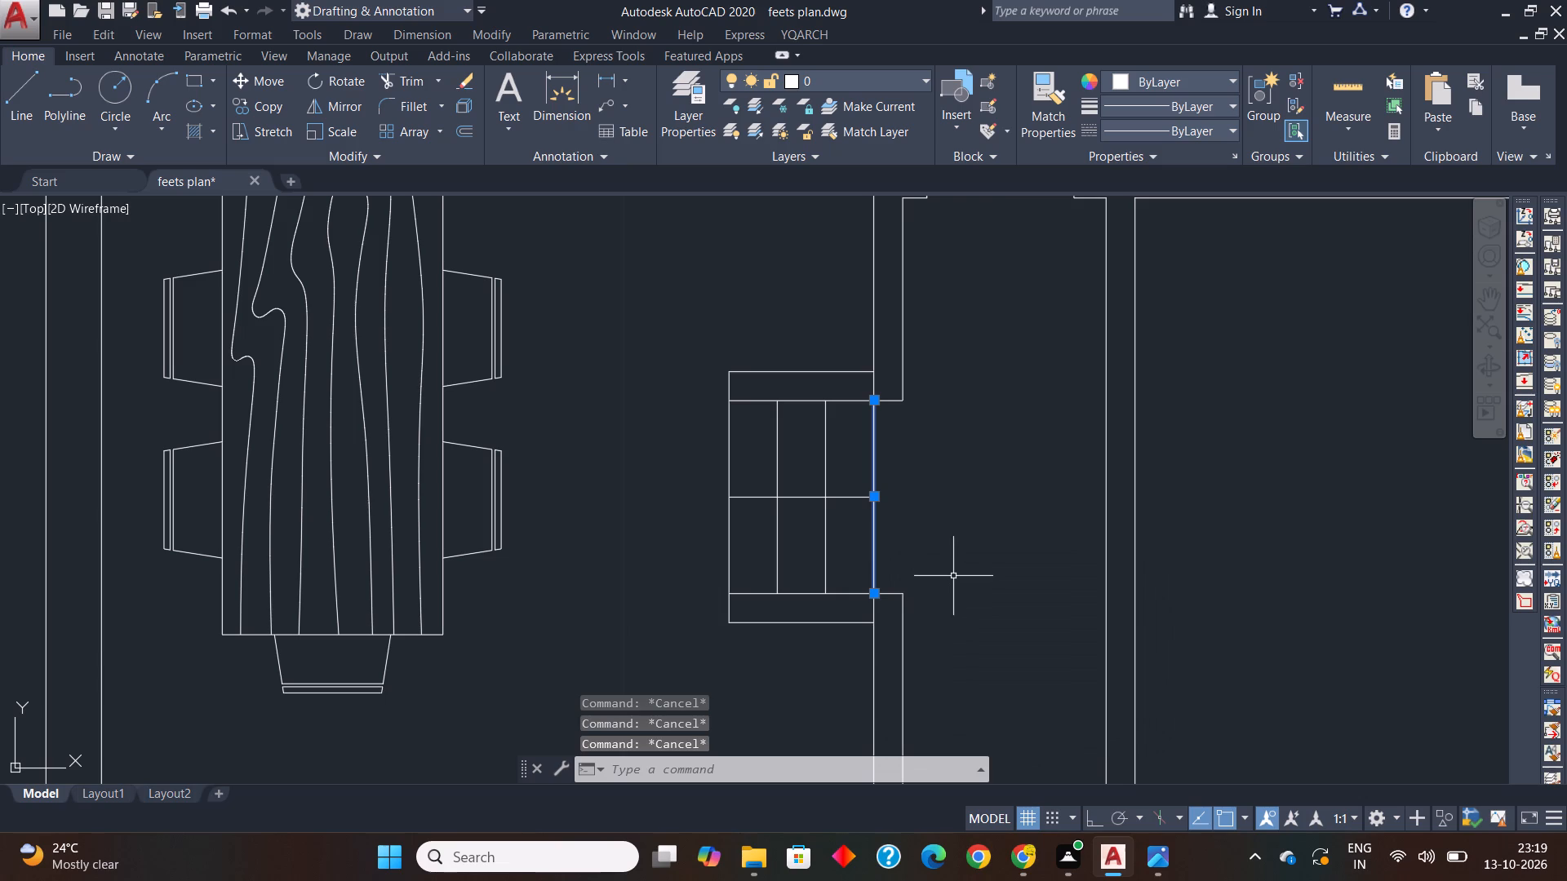
key("Delete")
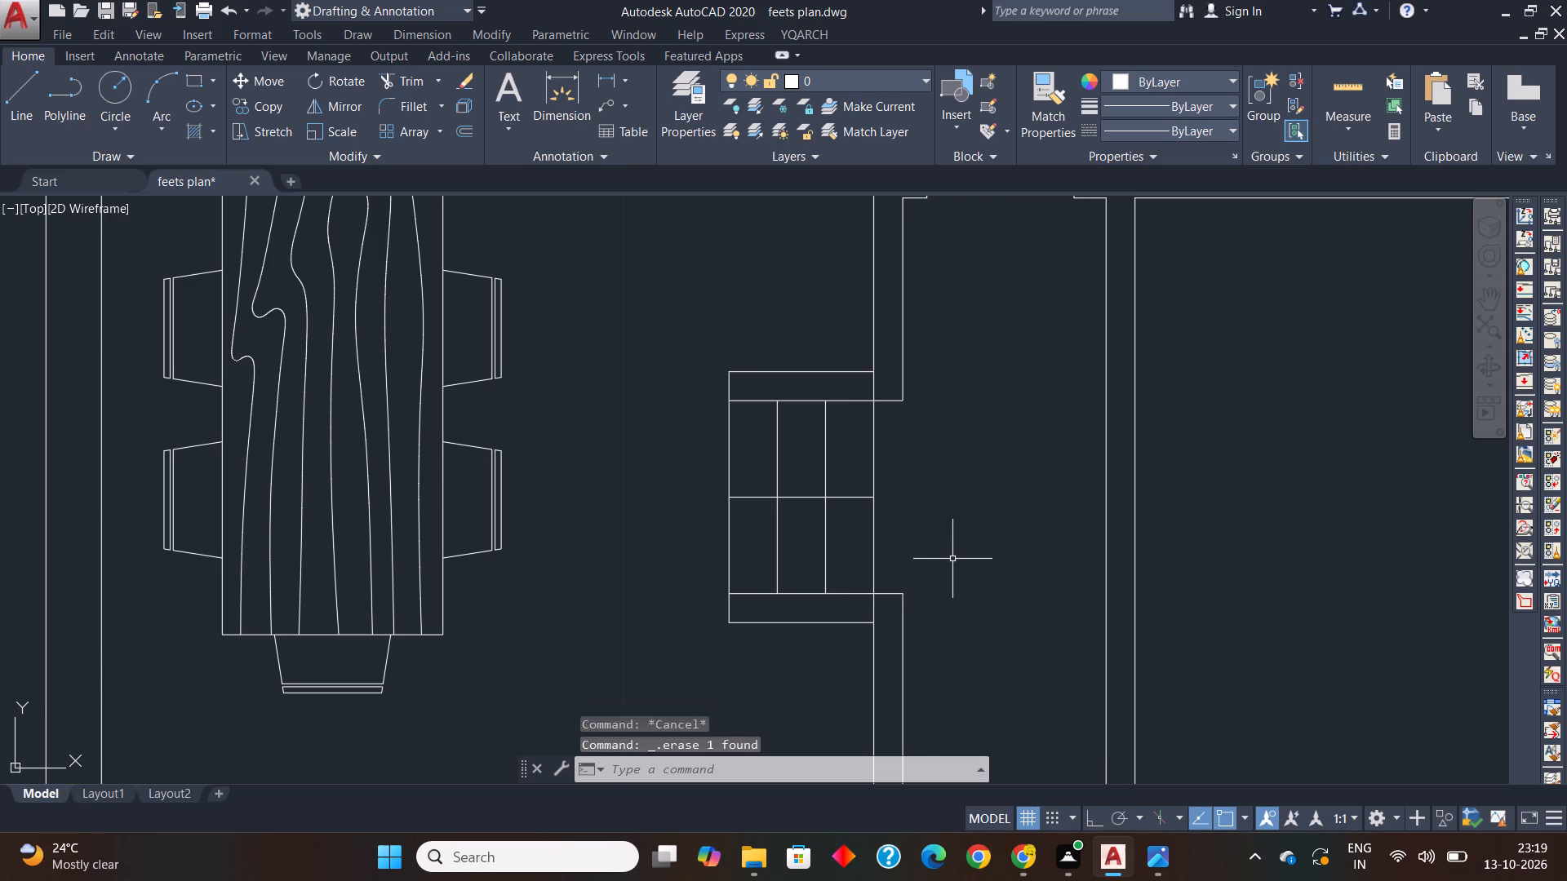
Rotate the three-seat sofa outside the plan 90° counterclockwise about its back's midpoint, with Ortho on.
scroll(717, 469, "down", 3)
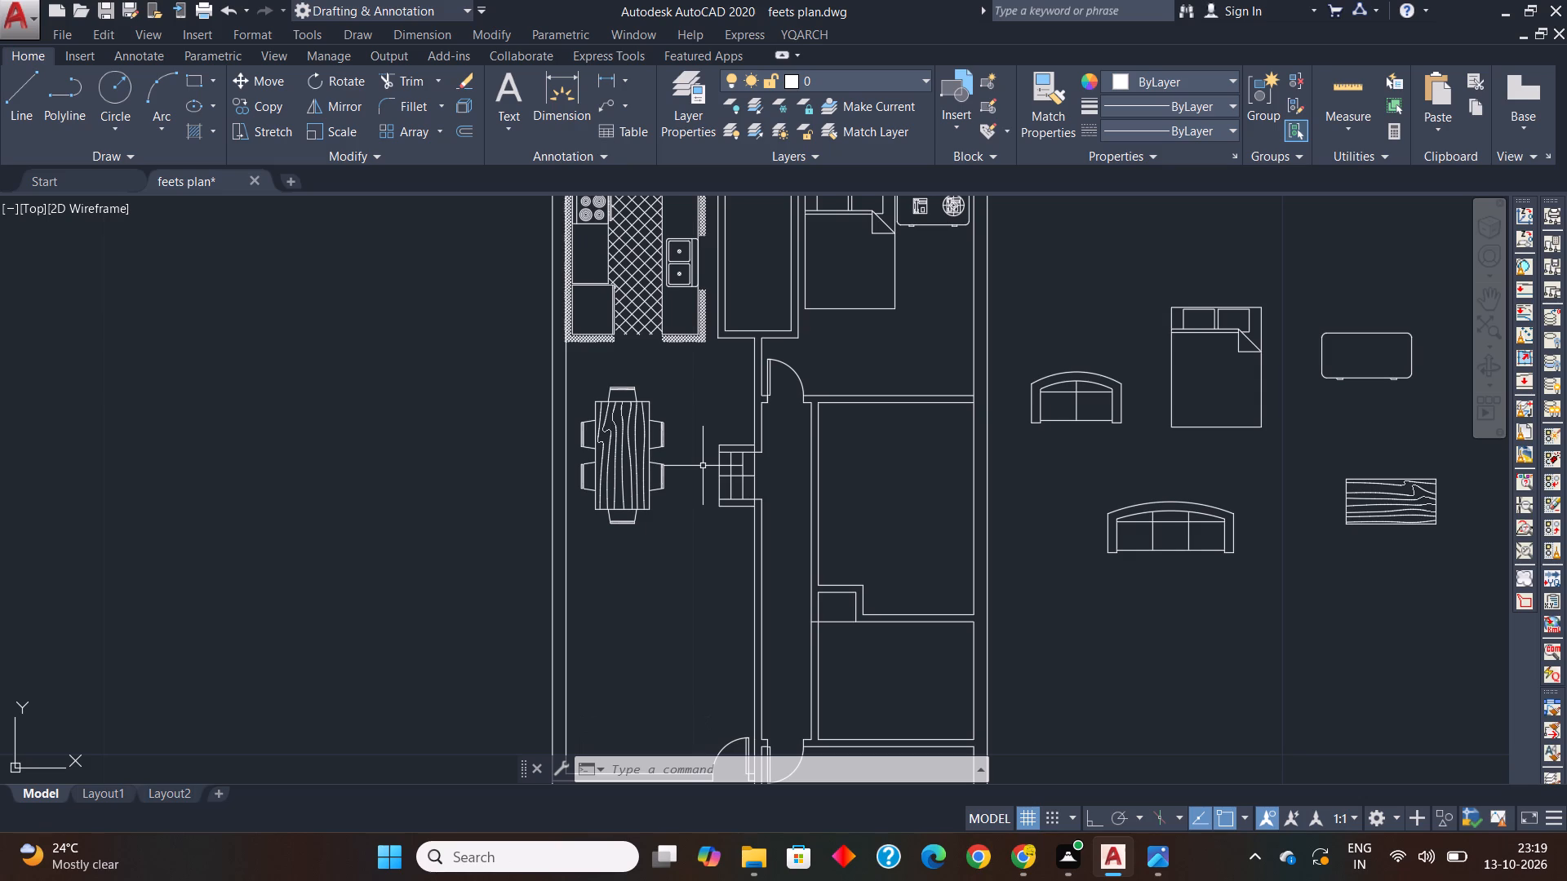
middle_click_drag(658, 582, 643, 469)
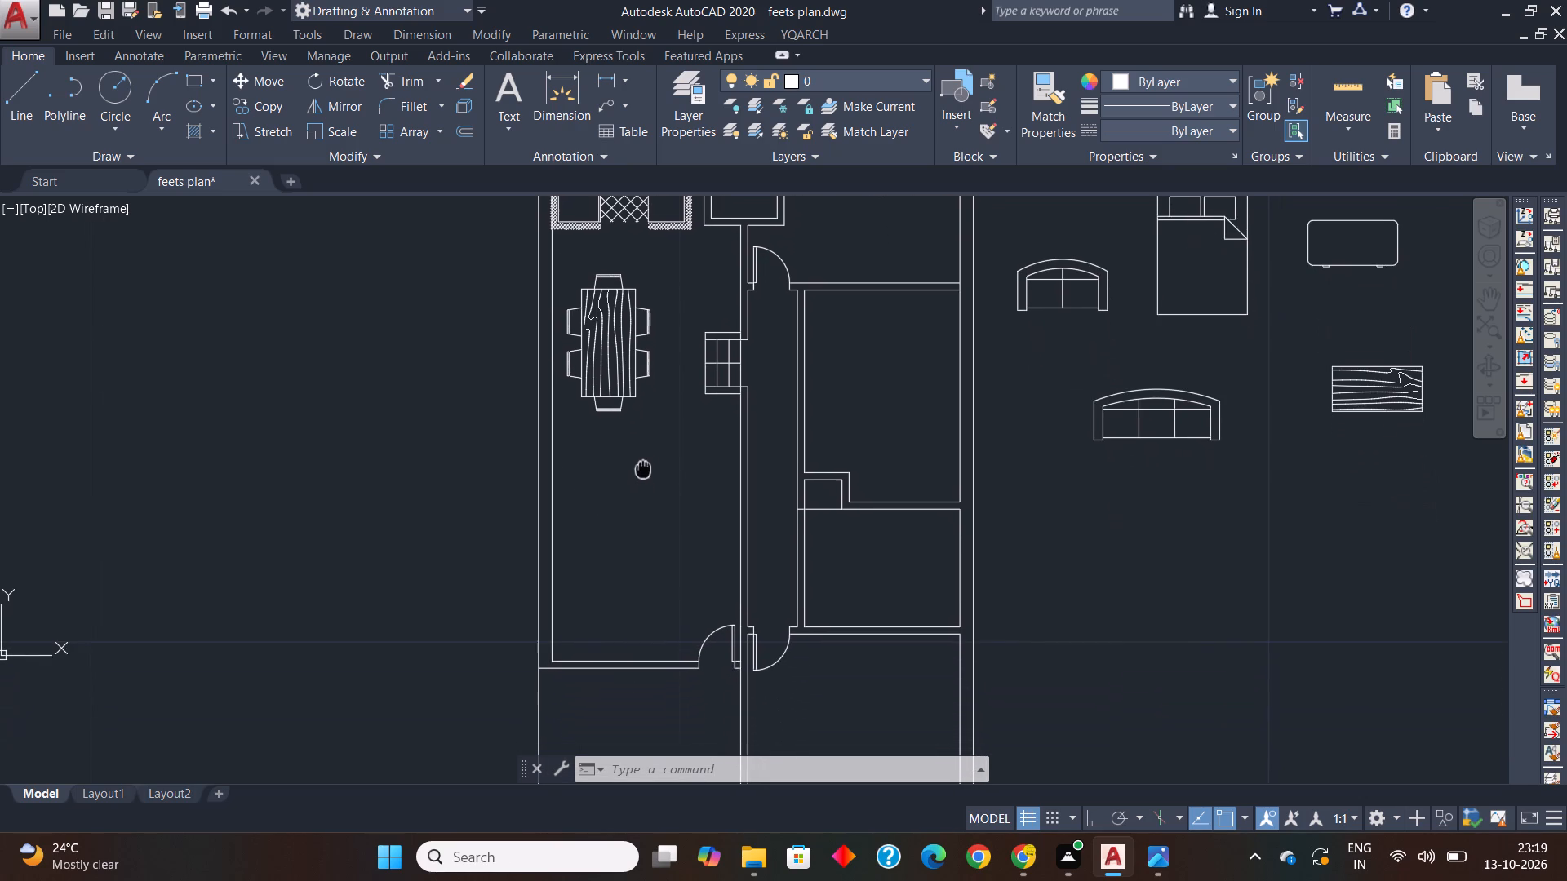
middle_click_drag(643, 469, 643, 468)
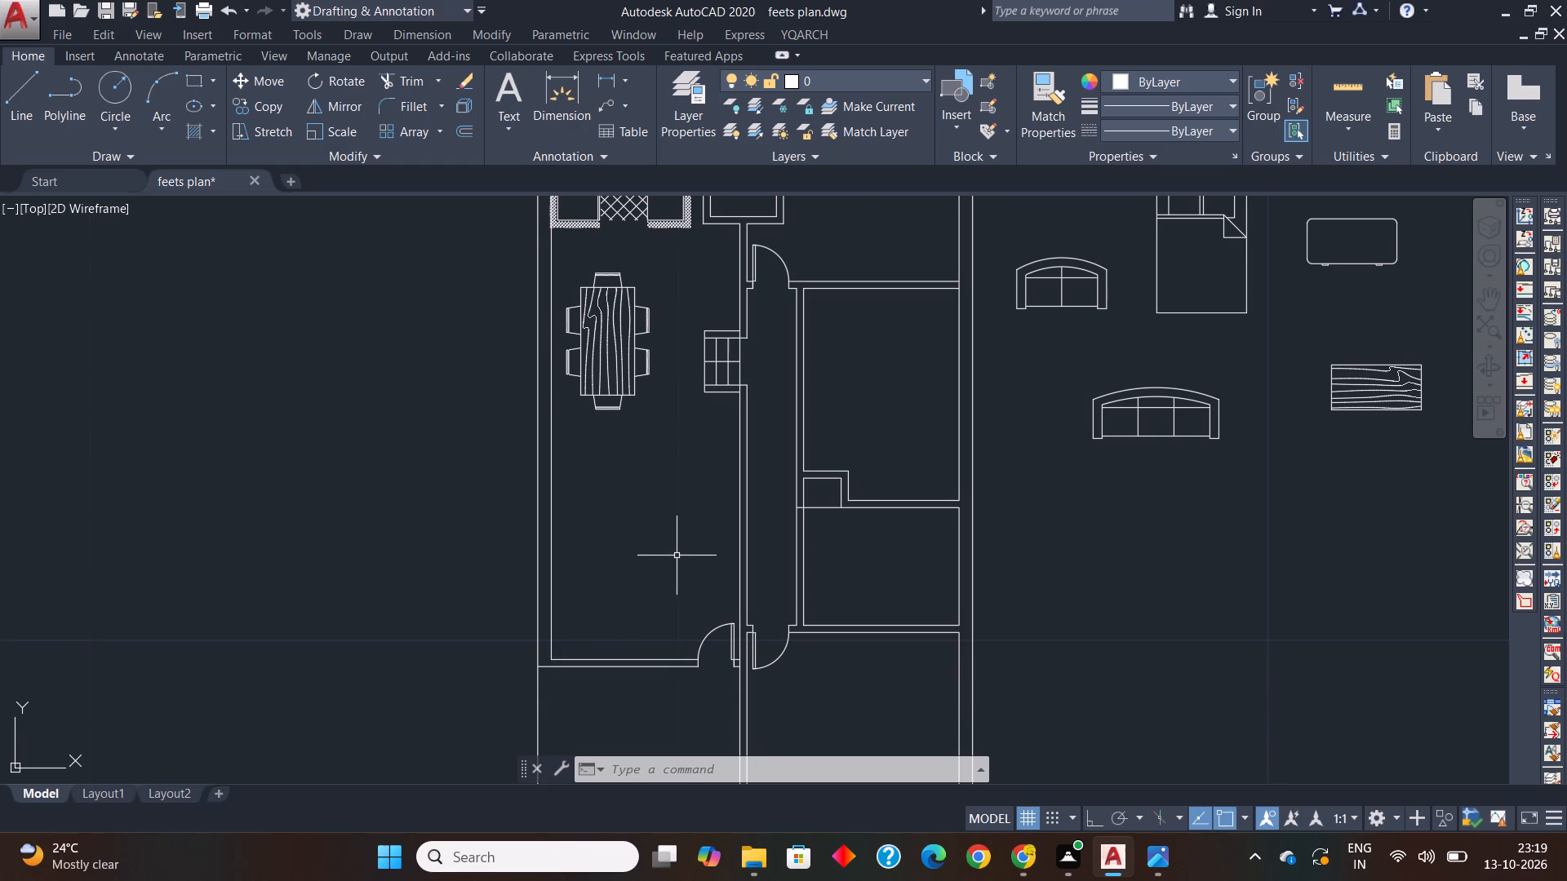
left_click(1140, 406)
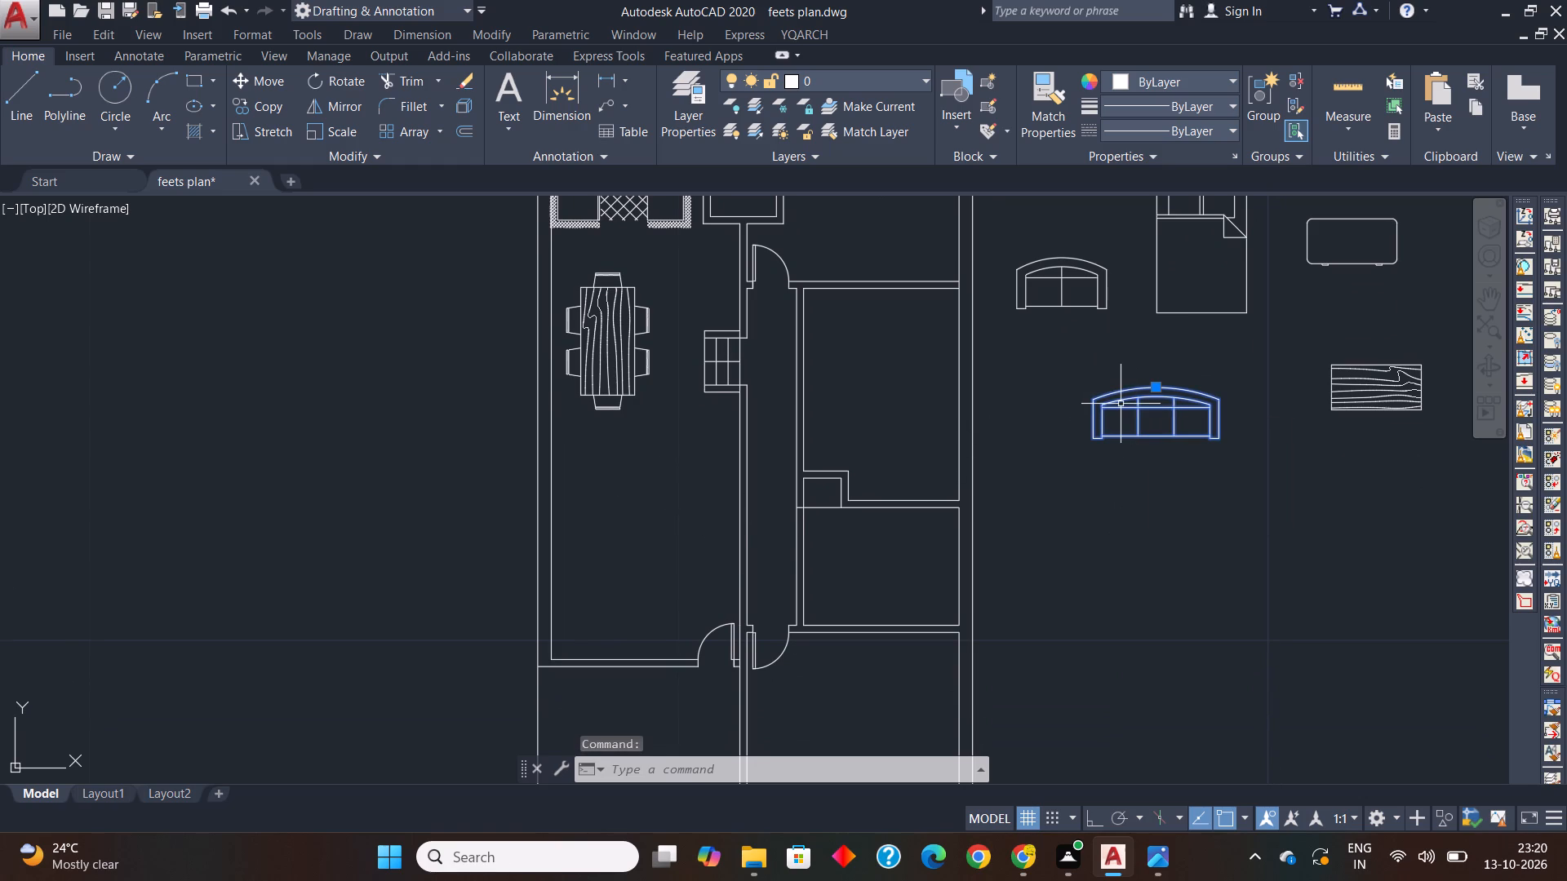
type("ro")
key("space")
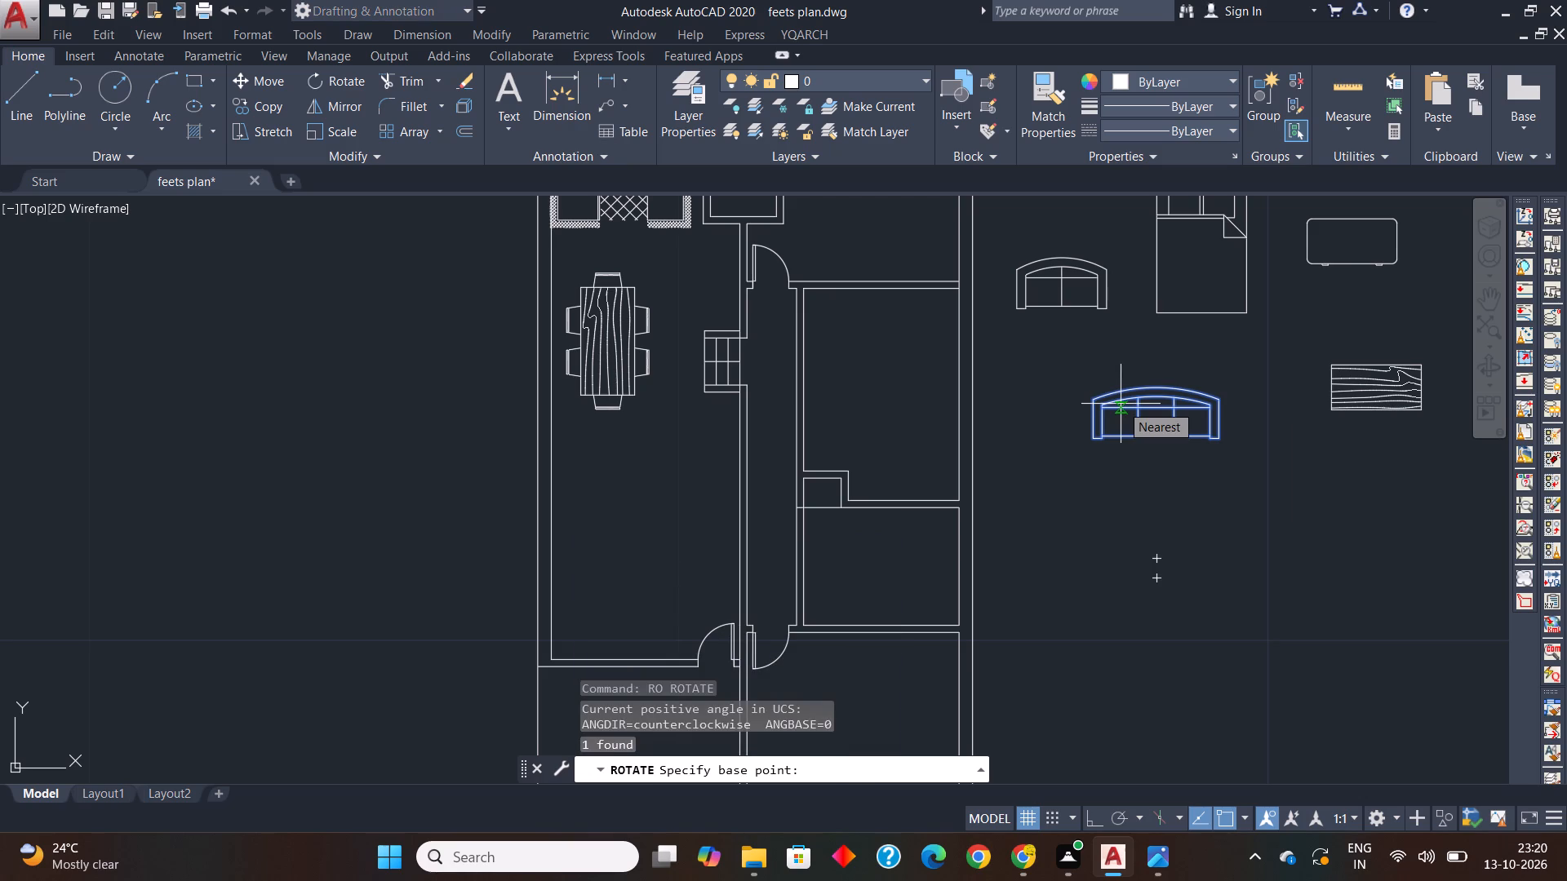
left_click(1161, 386)
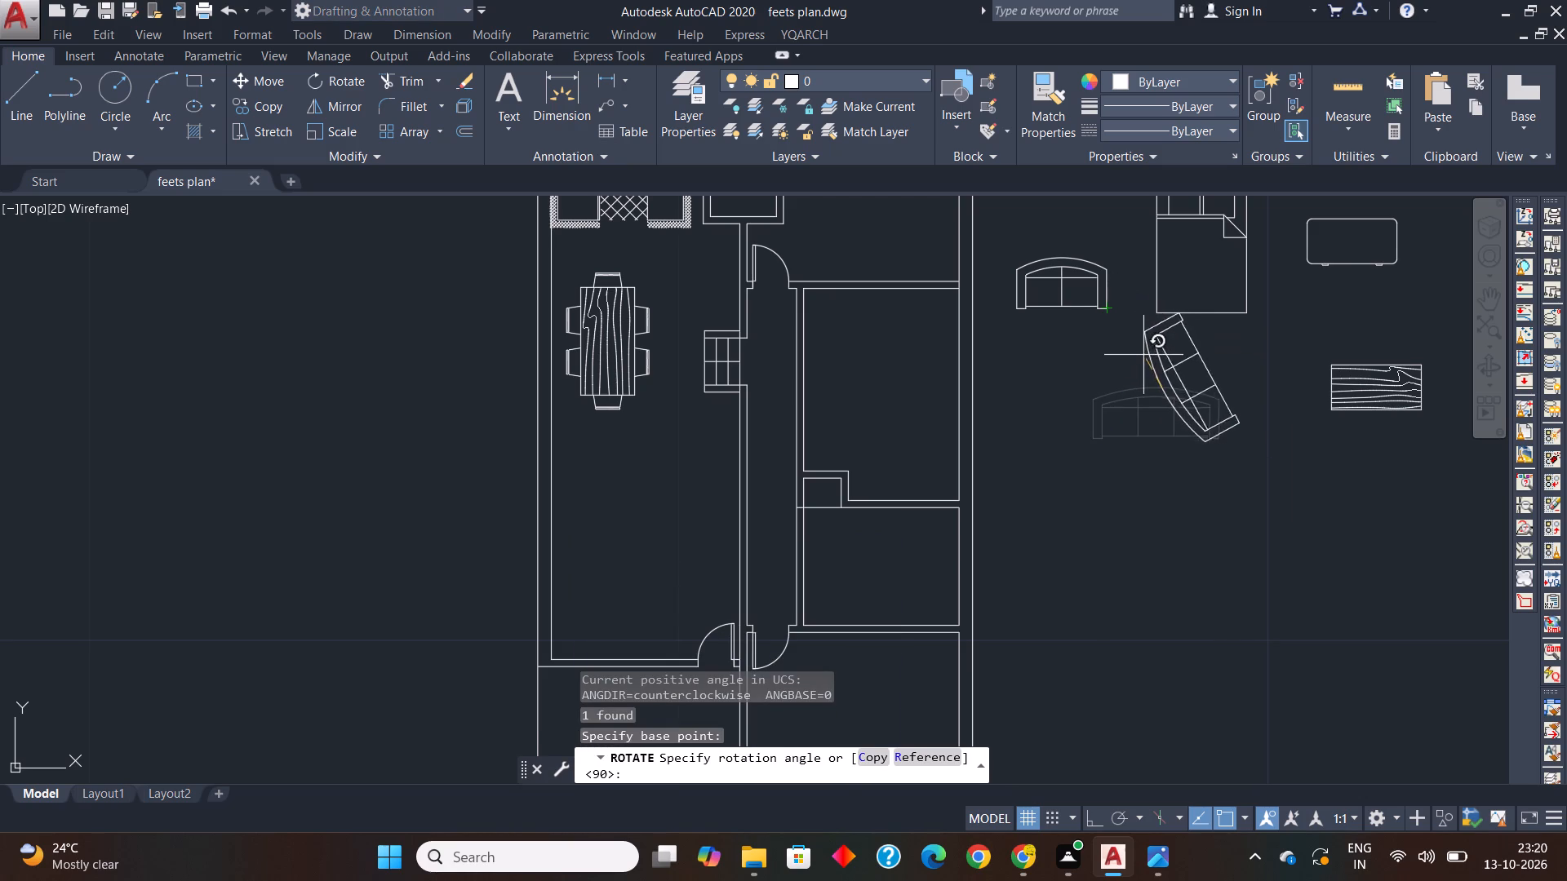
scroll(1158, 349, "up", 2)
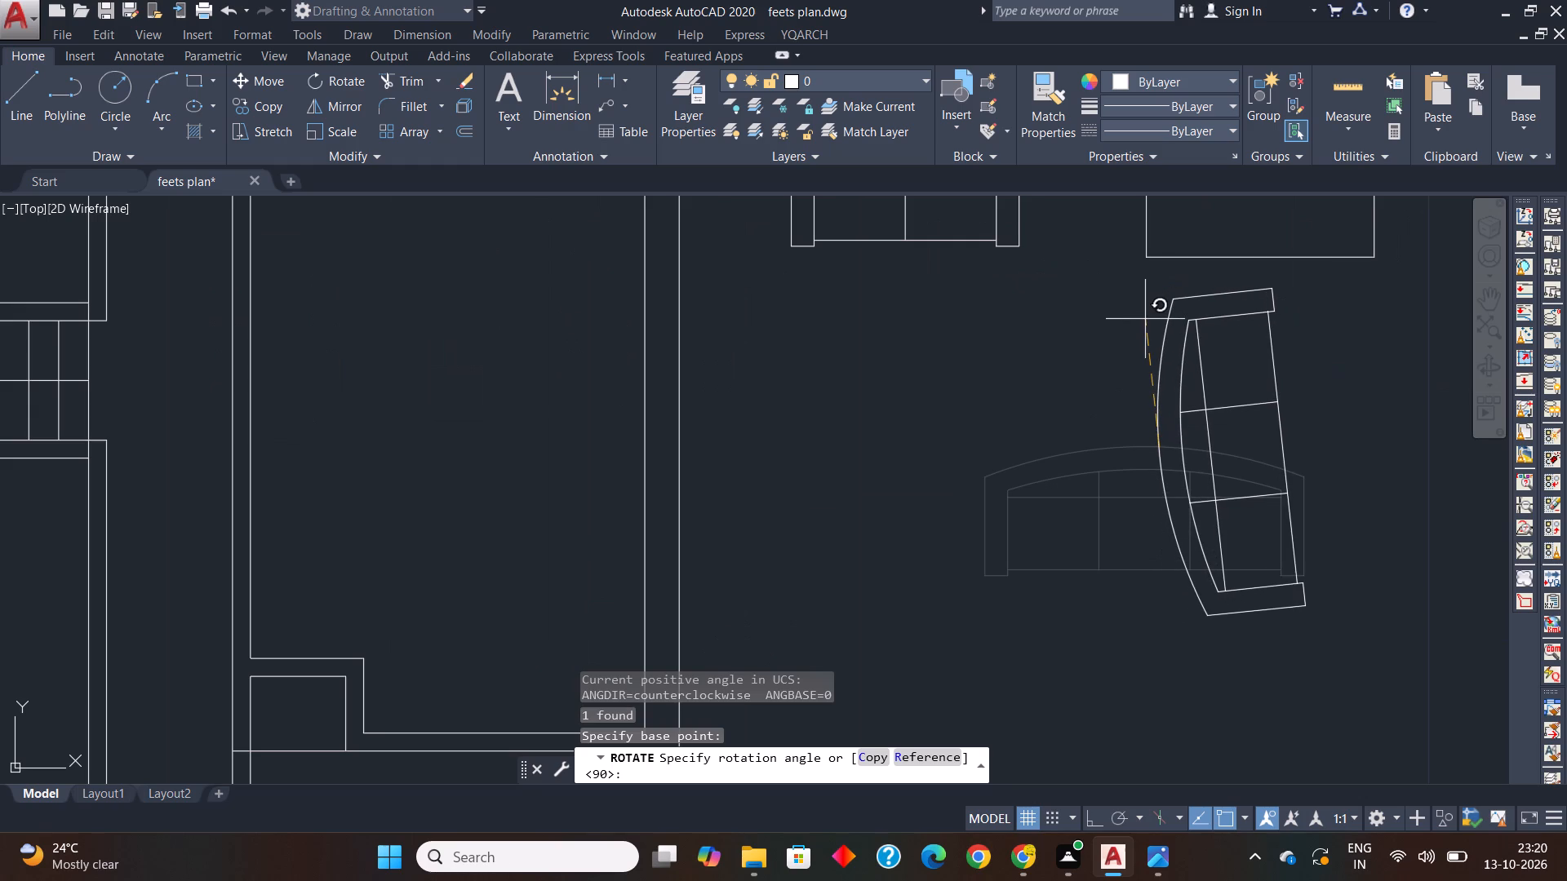
key("F8")
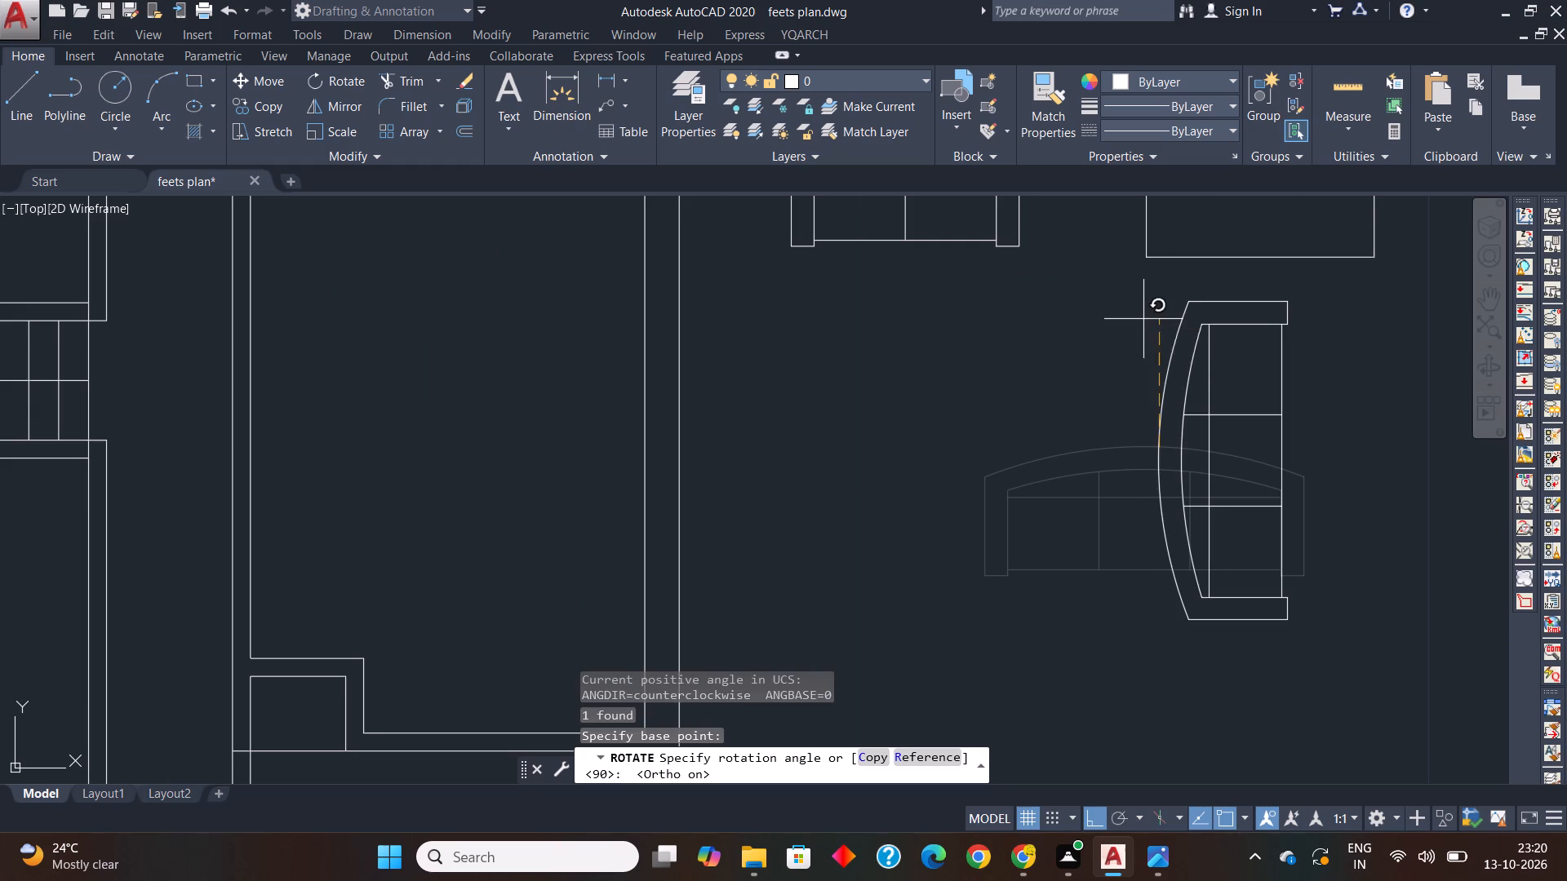
left_click(1140, 319)
Move the three-seat sofa by its back's midpoint onto the living area's outer side wall, below the dining table, with Ortho off.
left_click(1165, 447)
left_click(1125, 480)
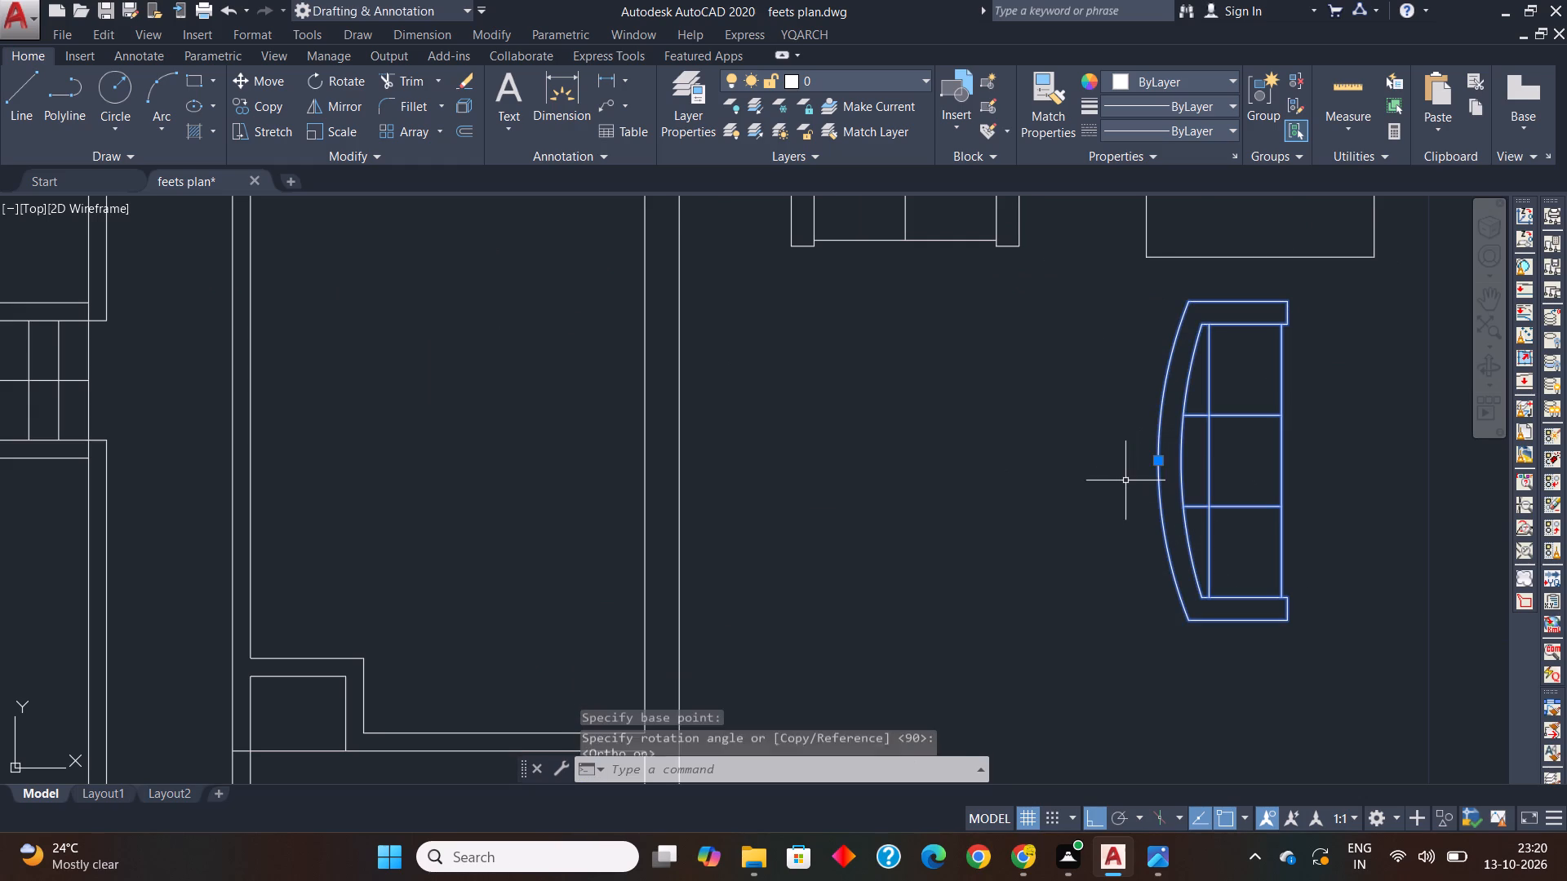
left_click(1156, 460)
scroll(1028, 467, "down", 2)
middle_click_drag(1022, 472, 1028, 472)
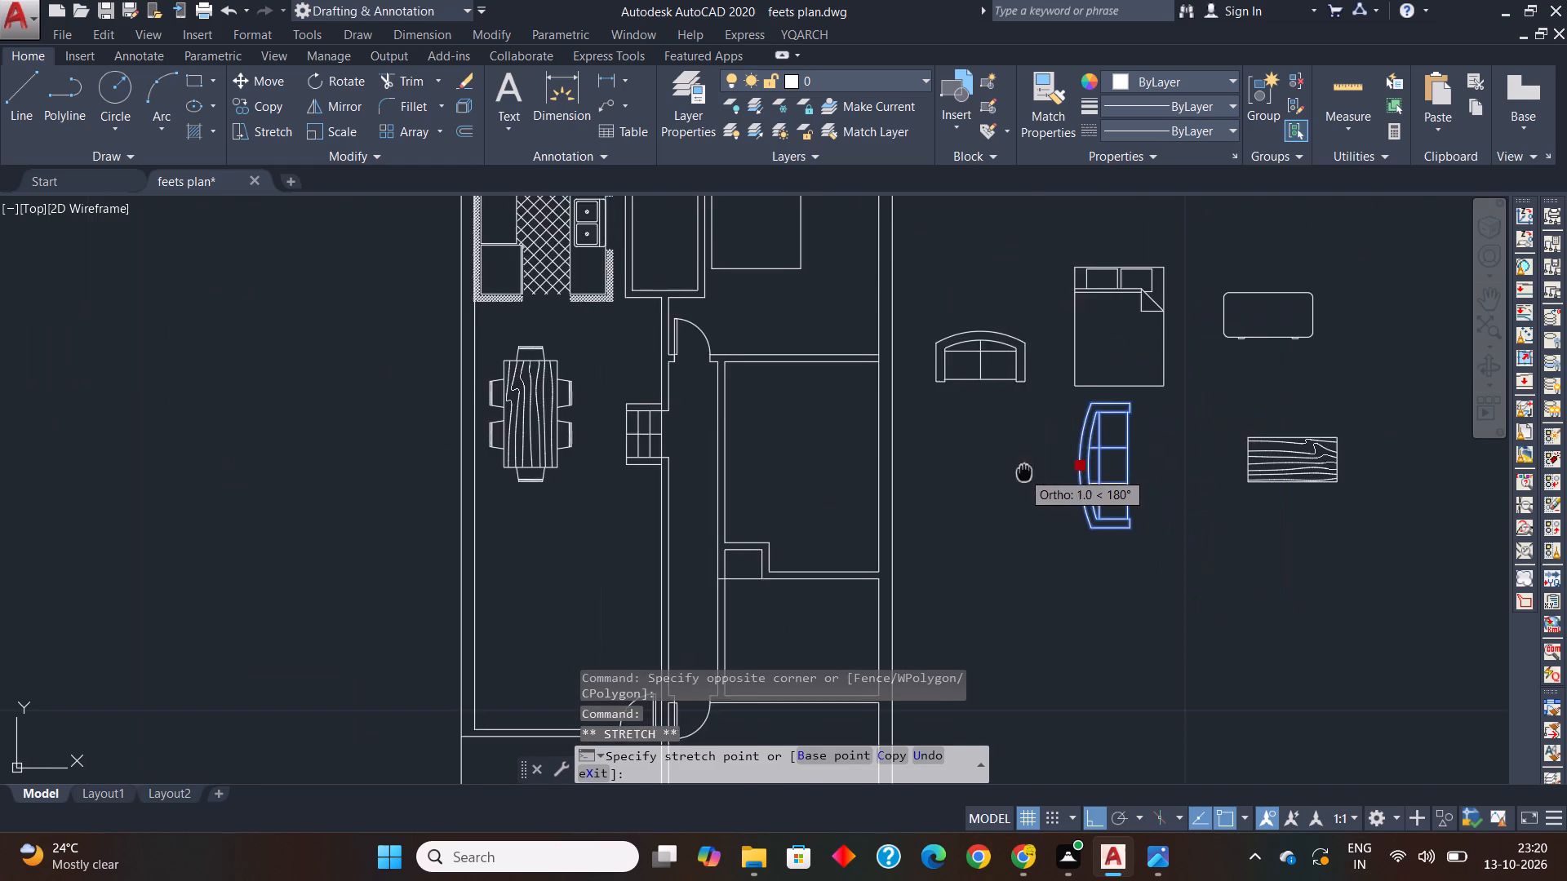
middle_click_drag(1028, 472, 1180, 416)
key("F8")
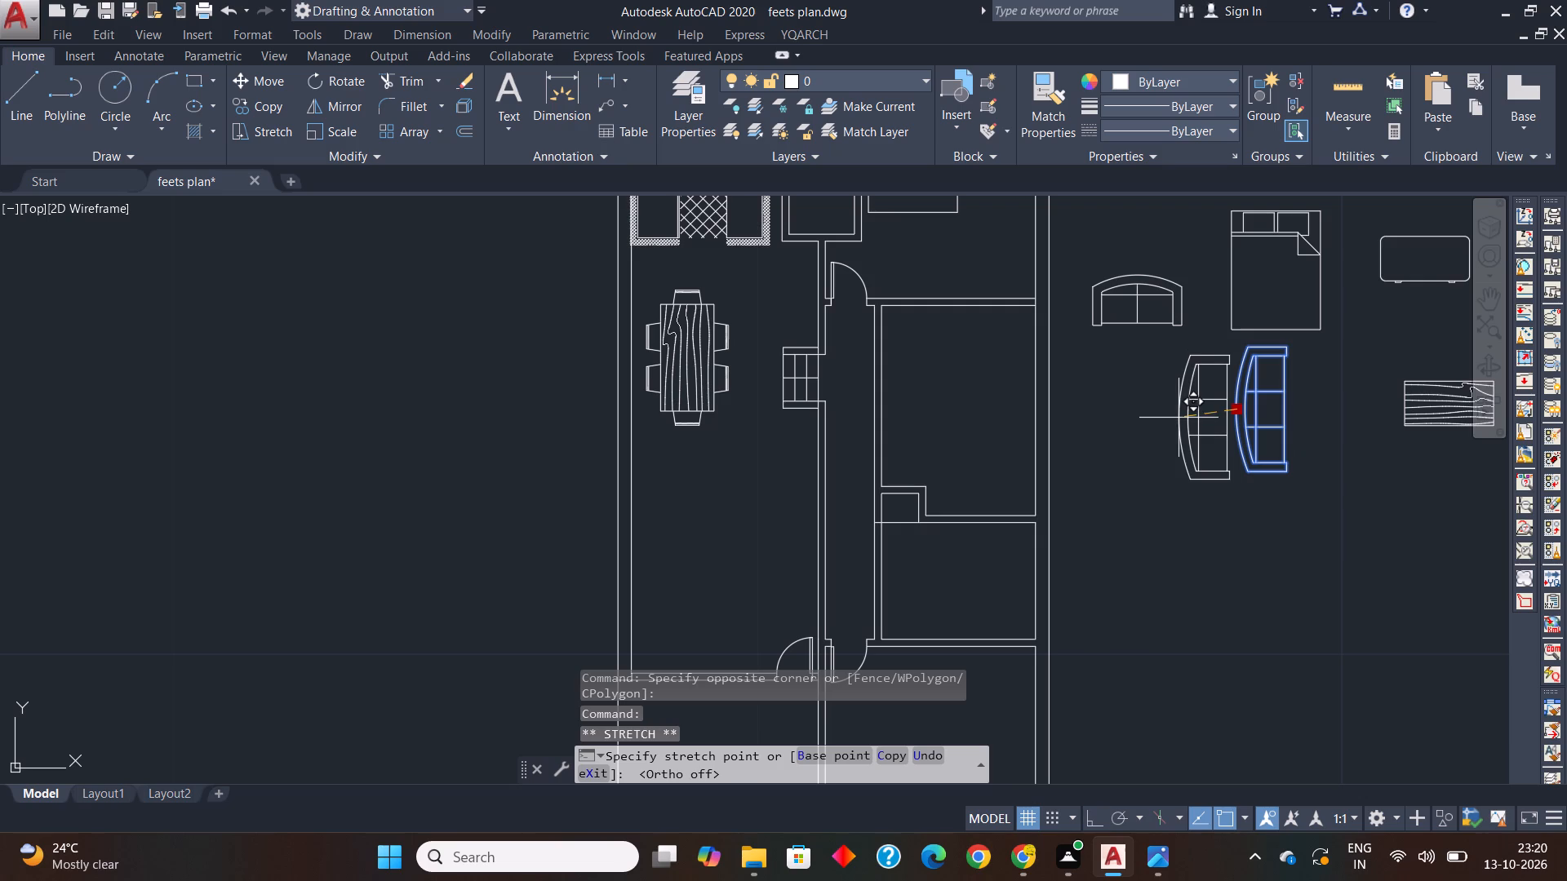
middle_click_drag(767, 505, 833, 423)
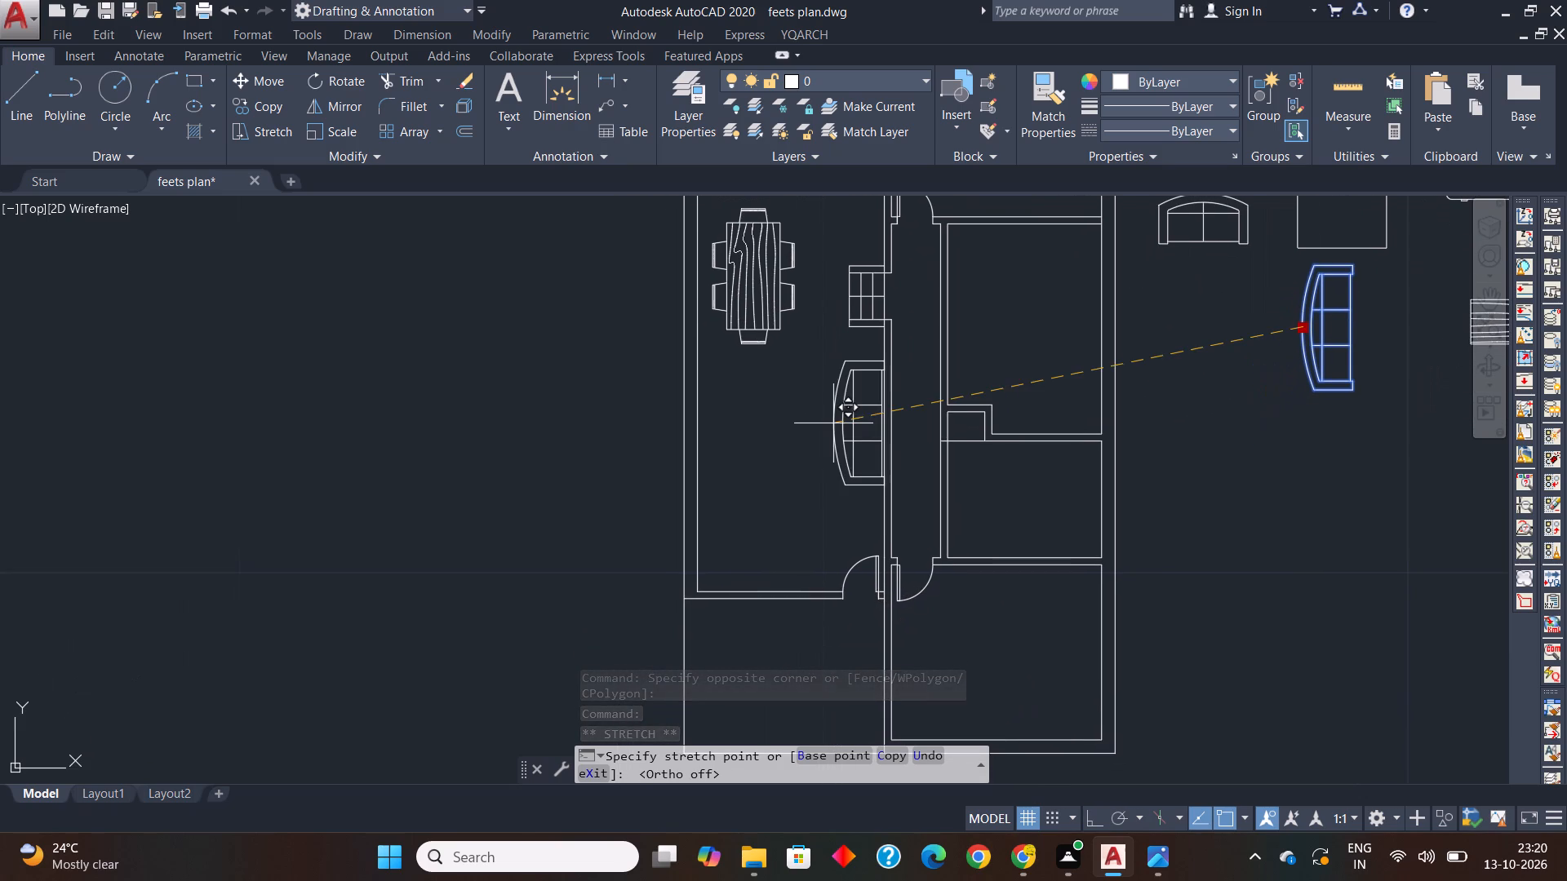
scroll(708, 477, "up", 1)
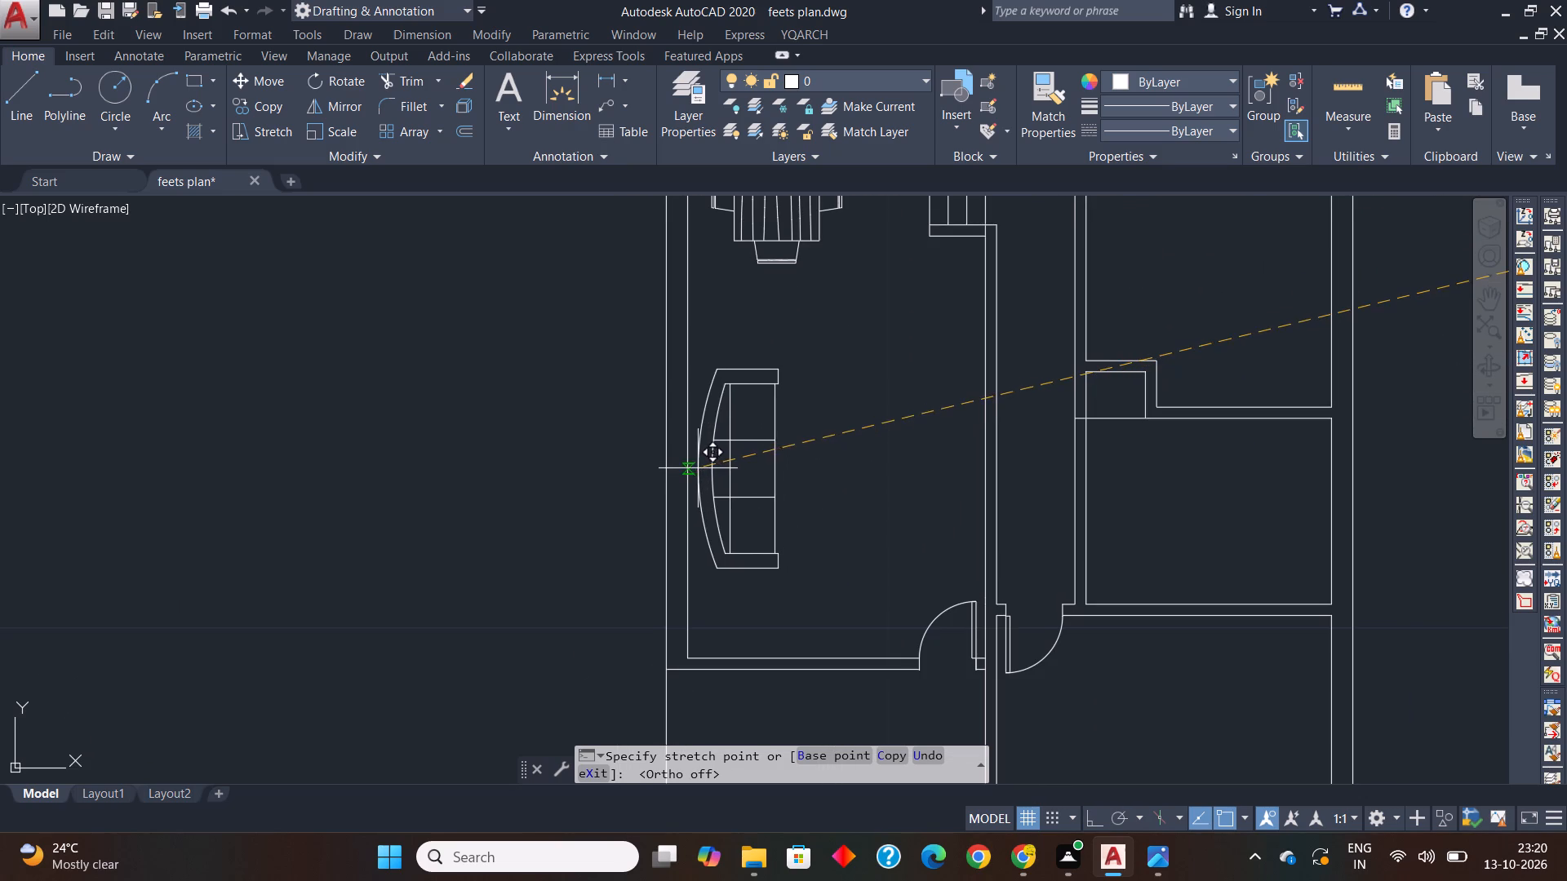
left_click(688, 470)
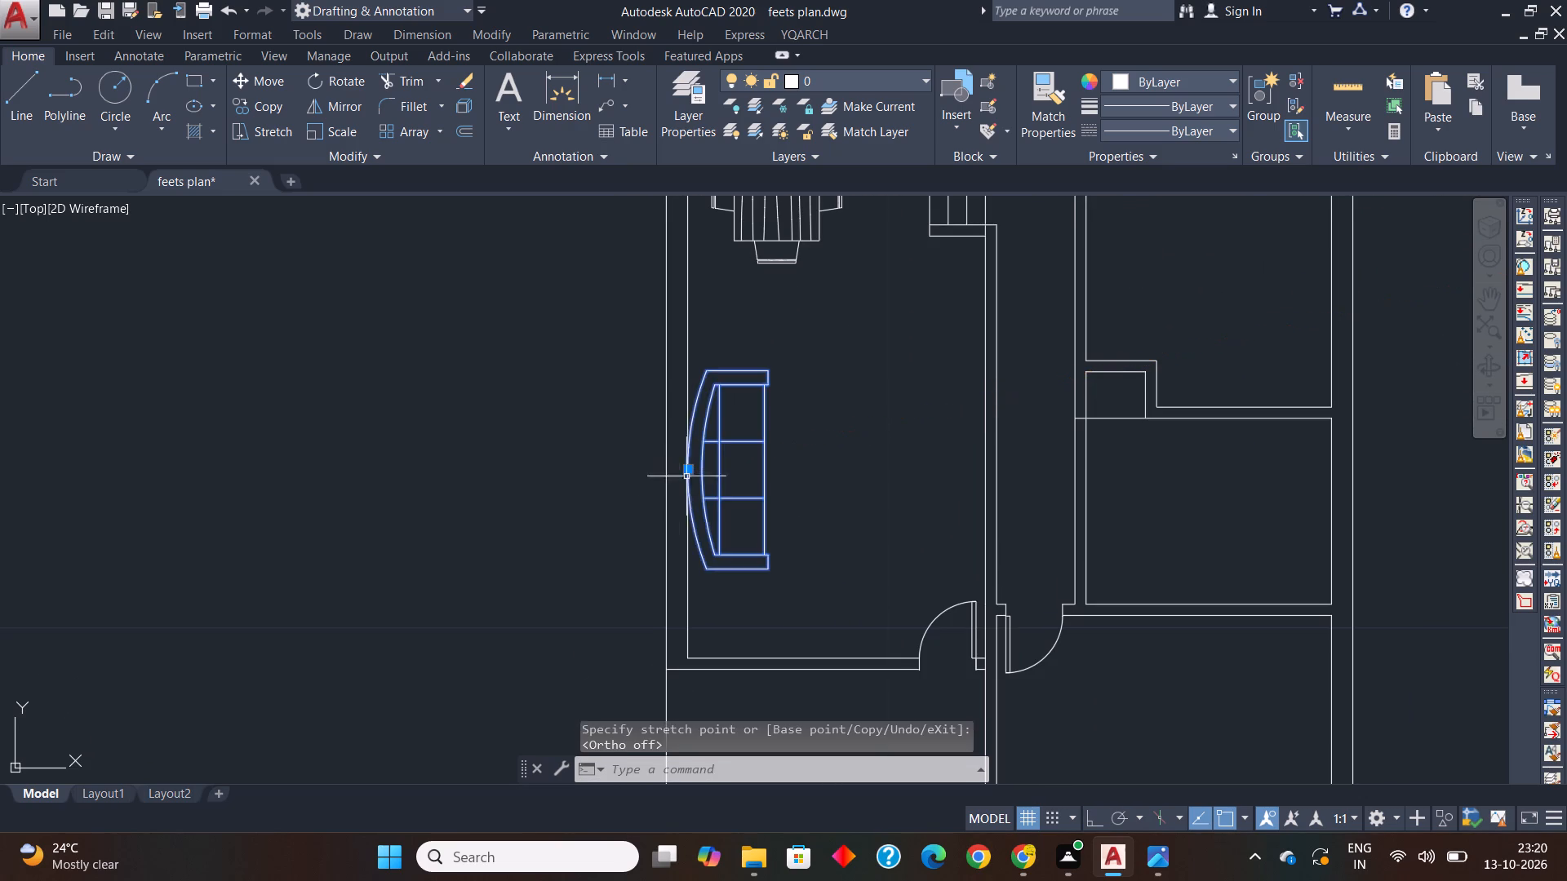
scroll(673, 528, "down", 2)
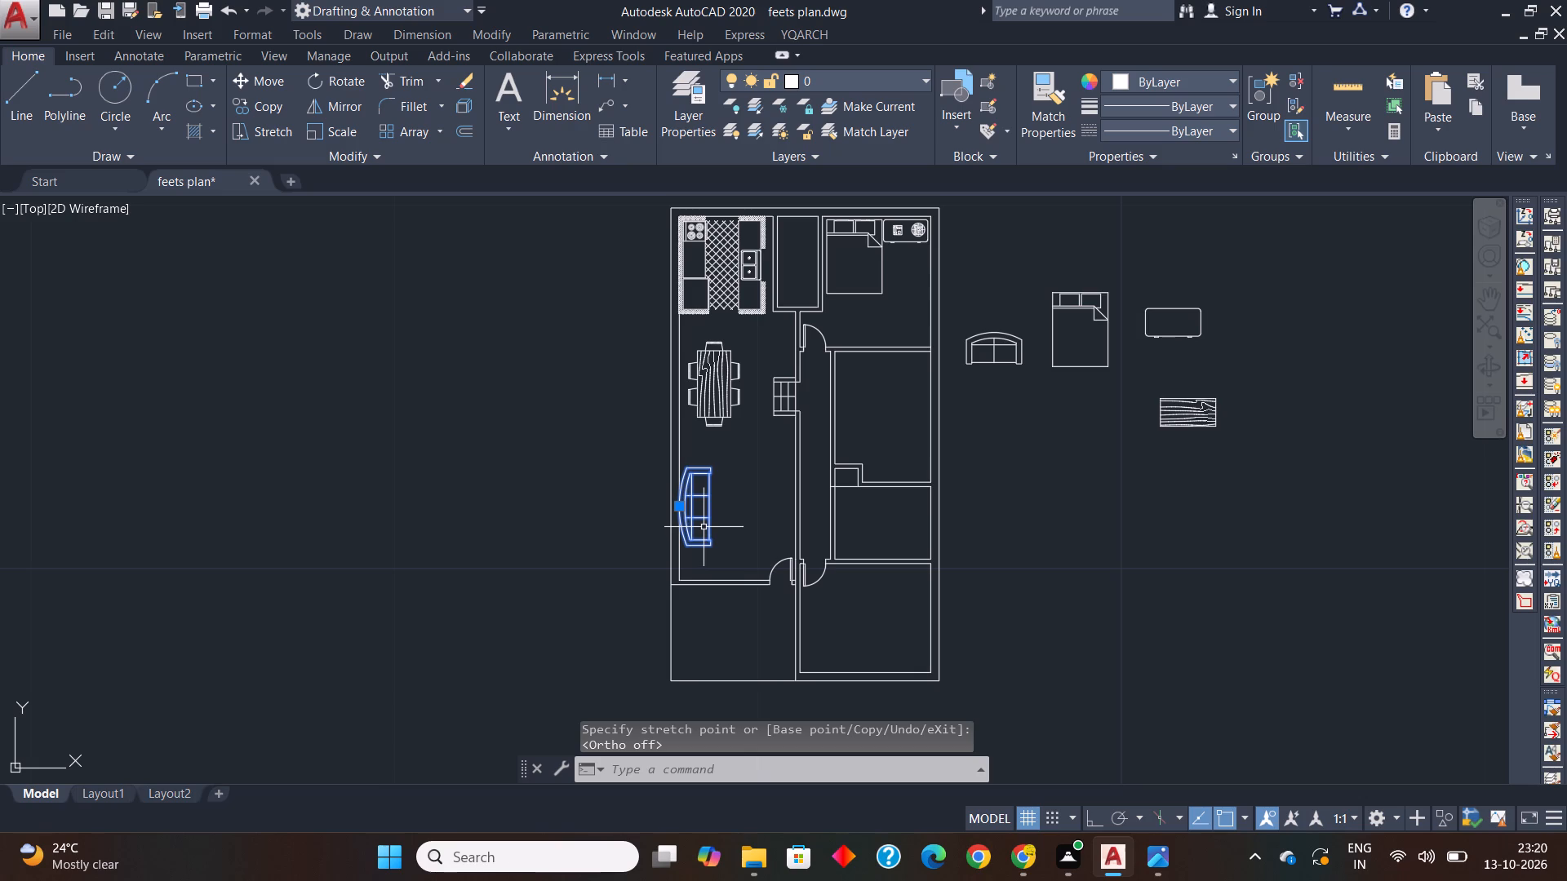
key("Escape")
key("Escape")
key("Escape")
Mirror the two-seat sofa outside the plan about a horizontal line just below it, keeping the original.
scroll(978, 348, "up", 1)
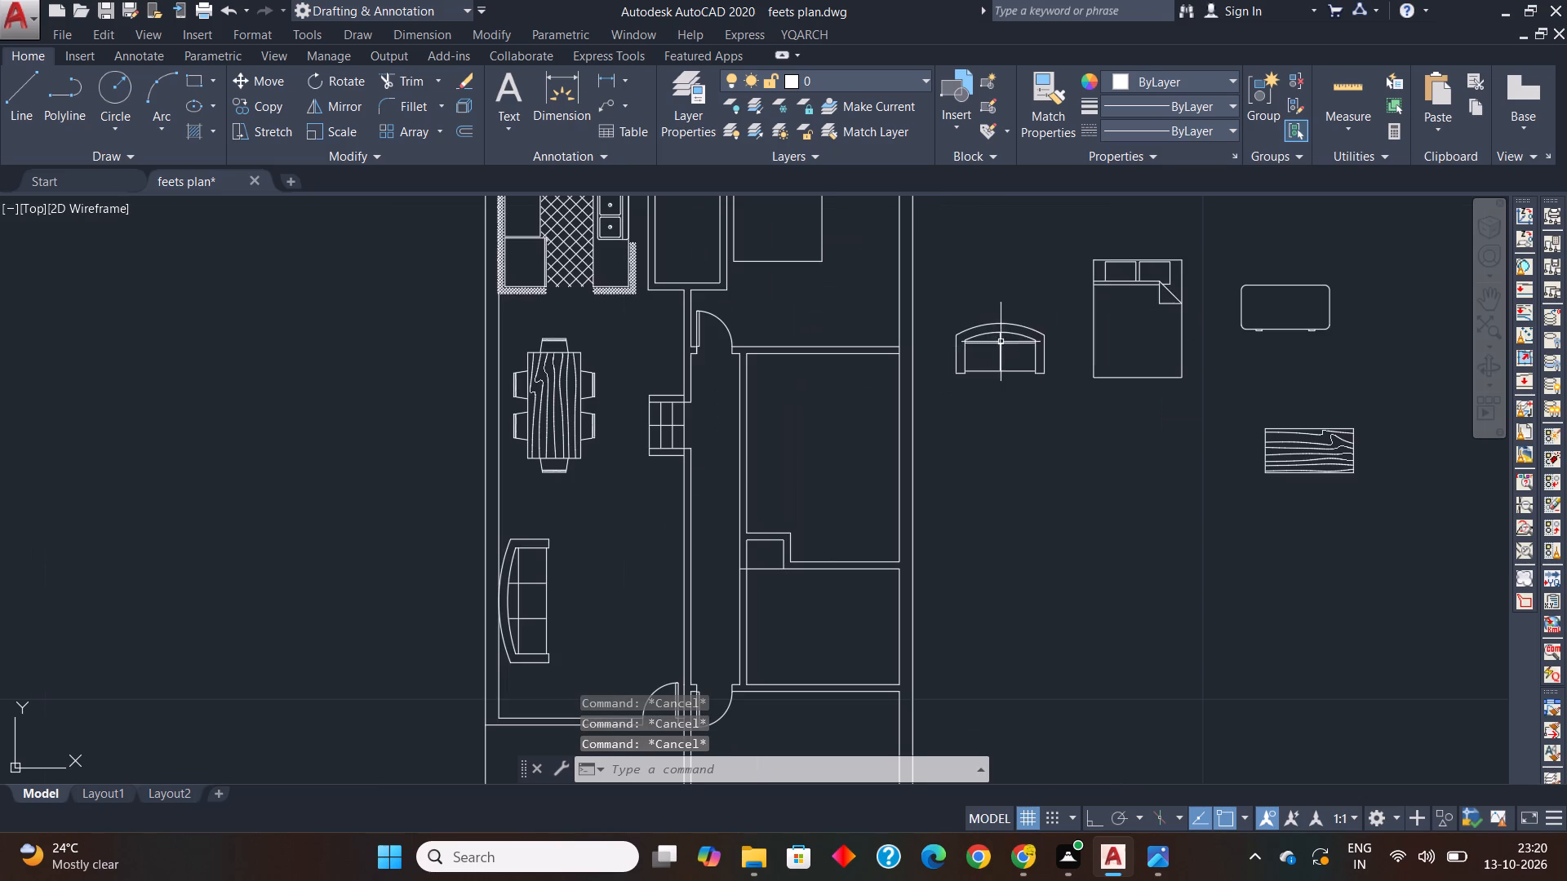
left_click_drag(1024, 330, 1014, 339)
key("m")
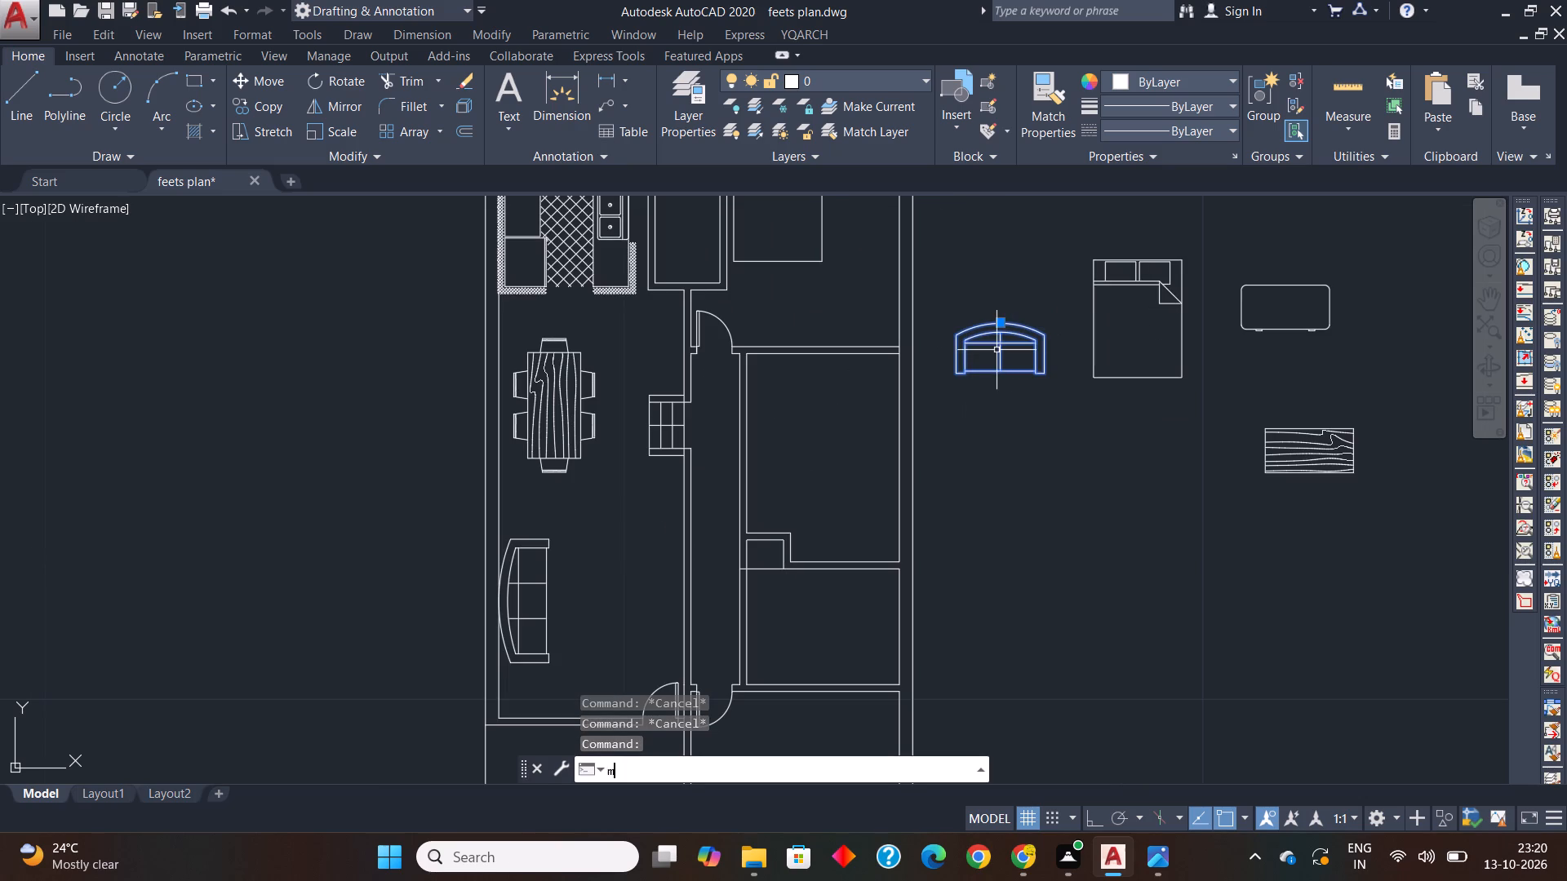
key("i")
key("space")
left_click(1001, 414)
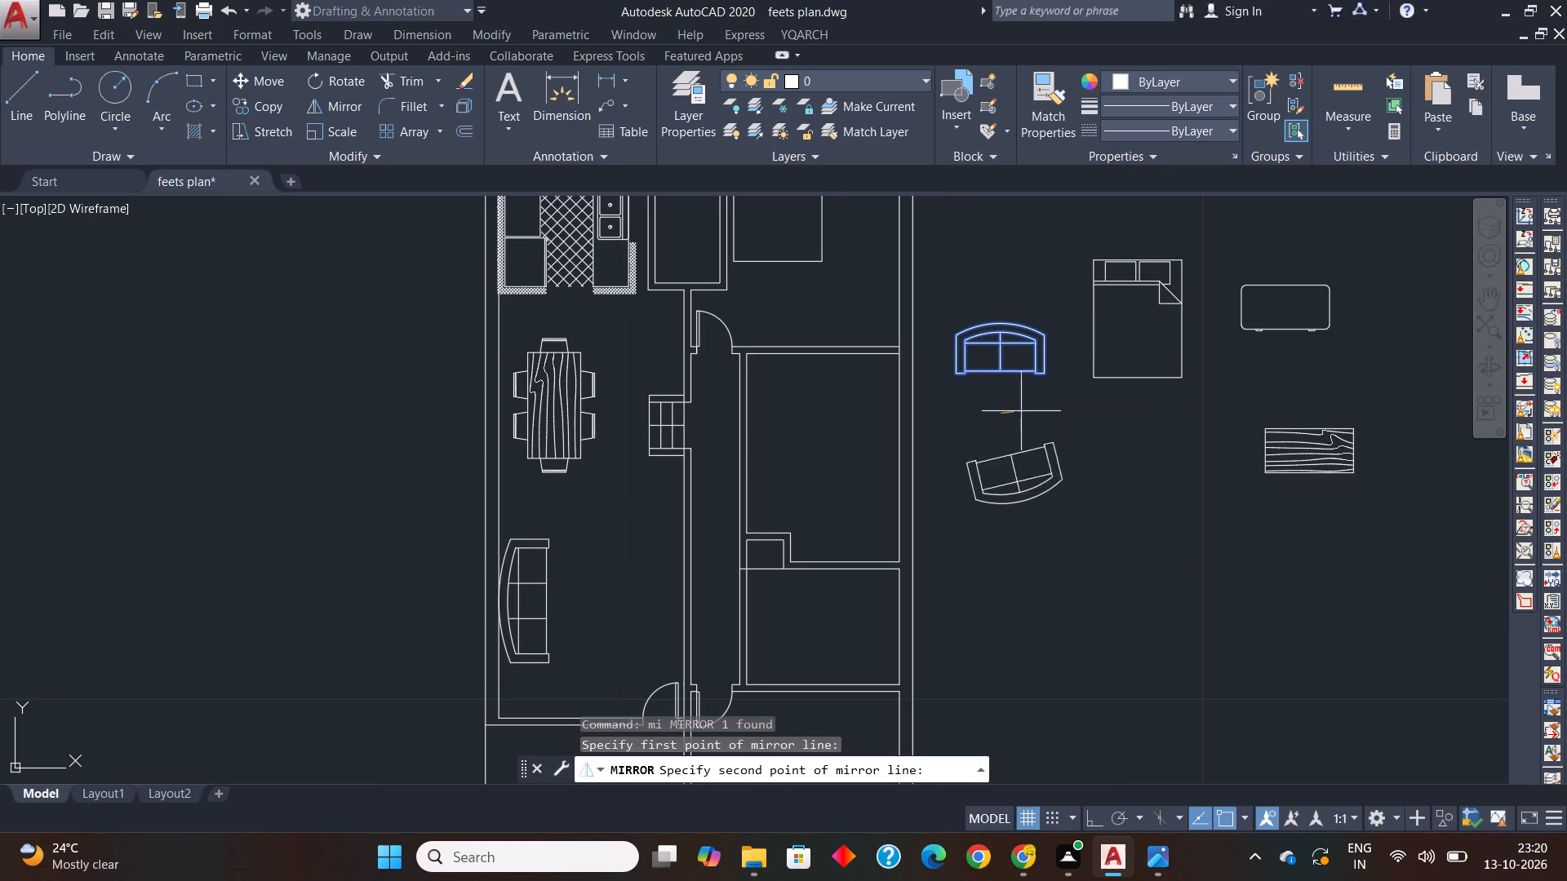
key("F8")
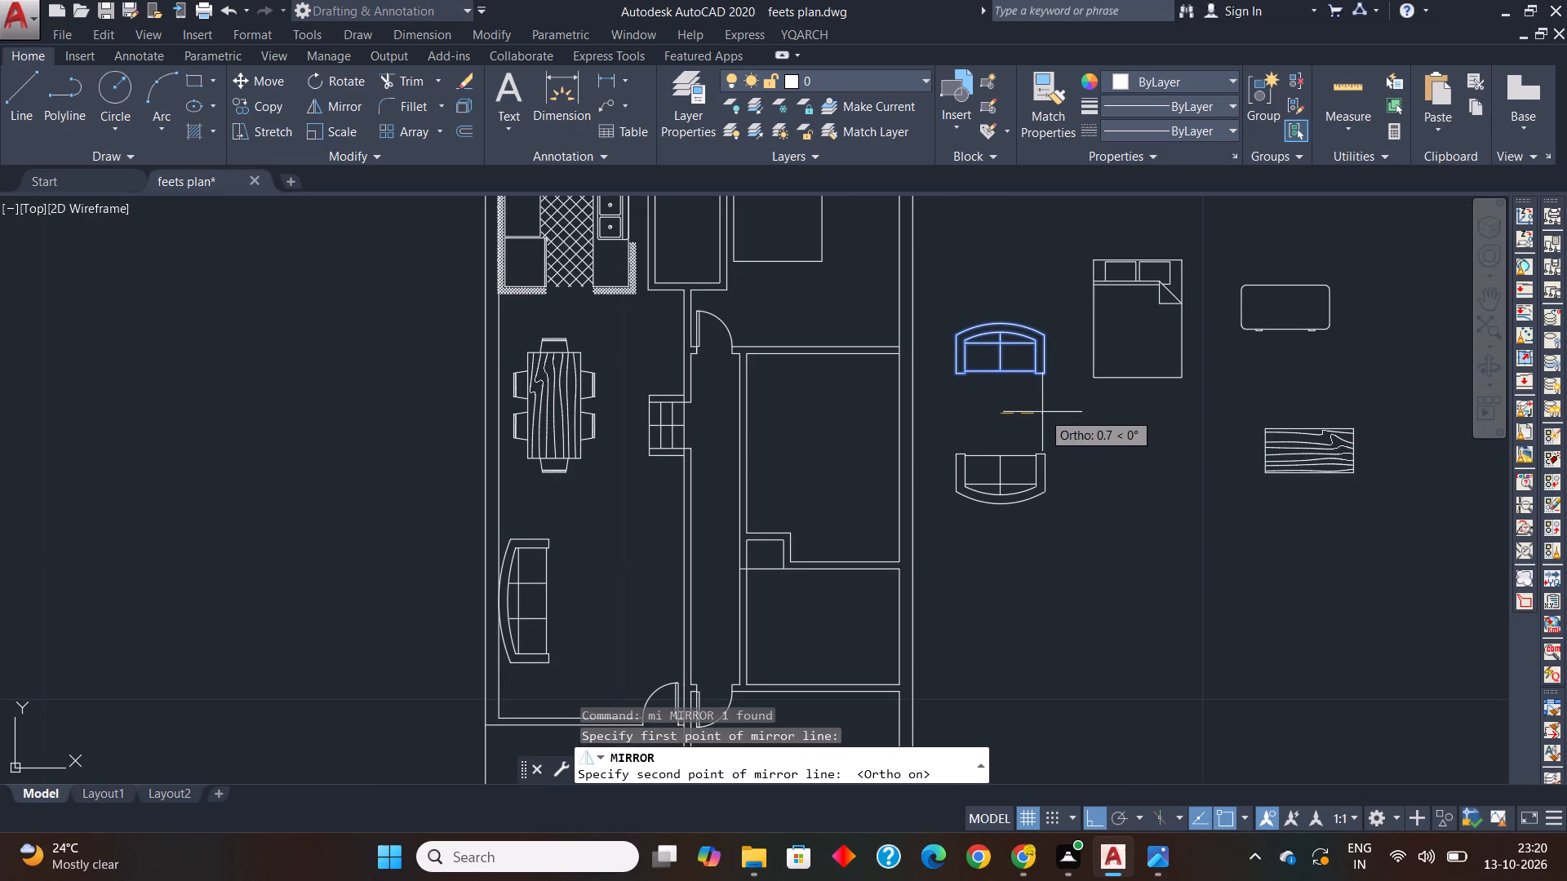
left_click(1042, 411)
left_click(870, 769)
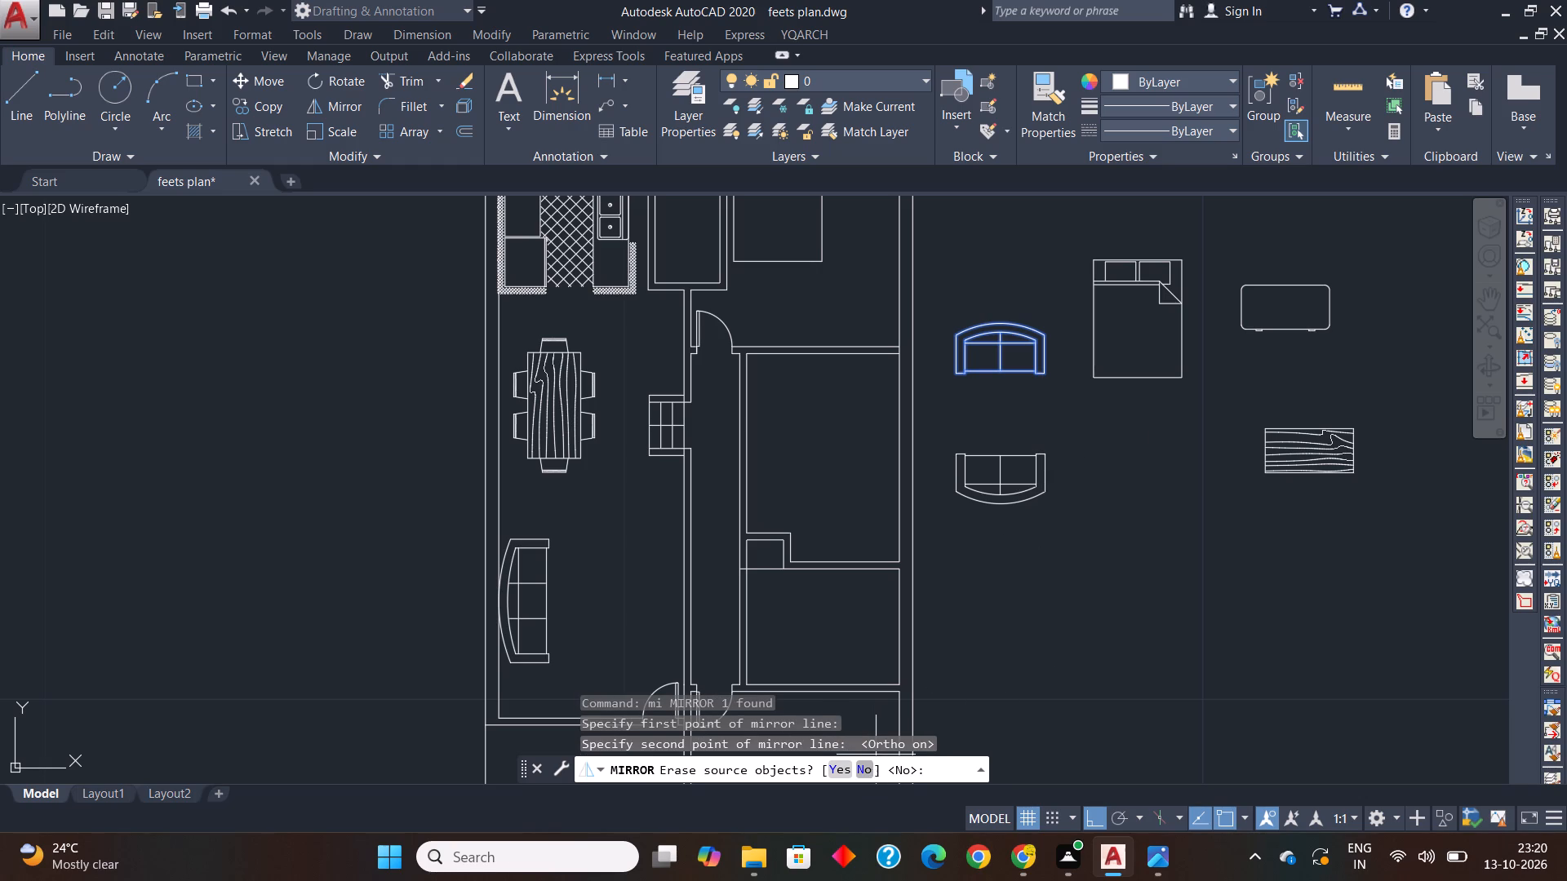
Move the mirrored two-seat sofa by its back's midpoint onto the living area's lower wall, between the three-seat sofa and the door.
left_click(1014, 505)
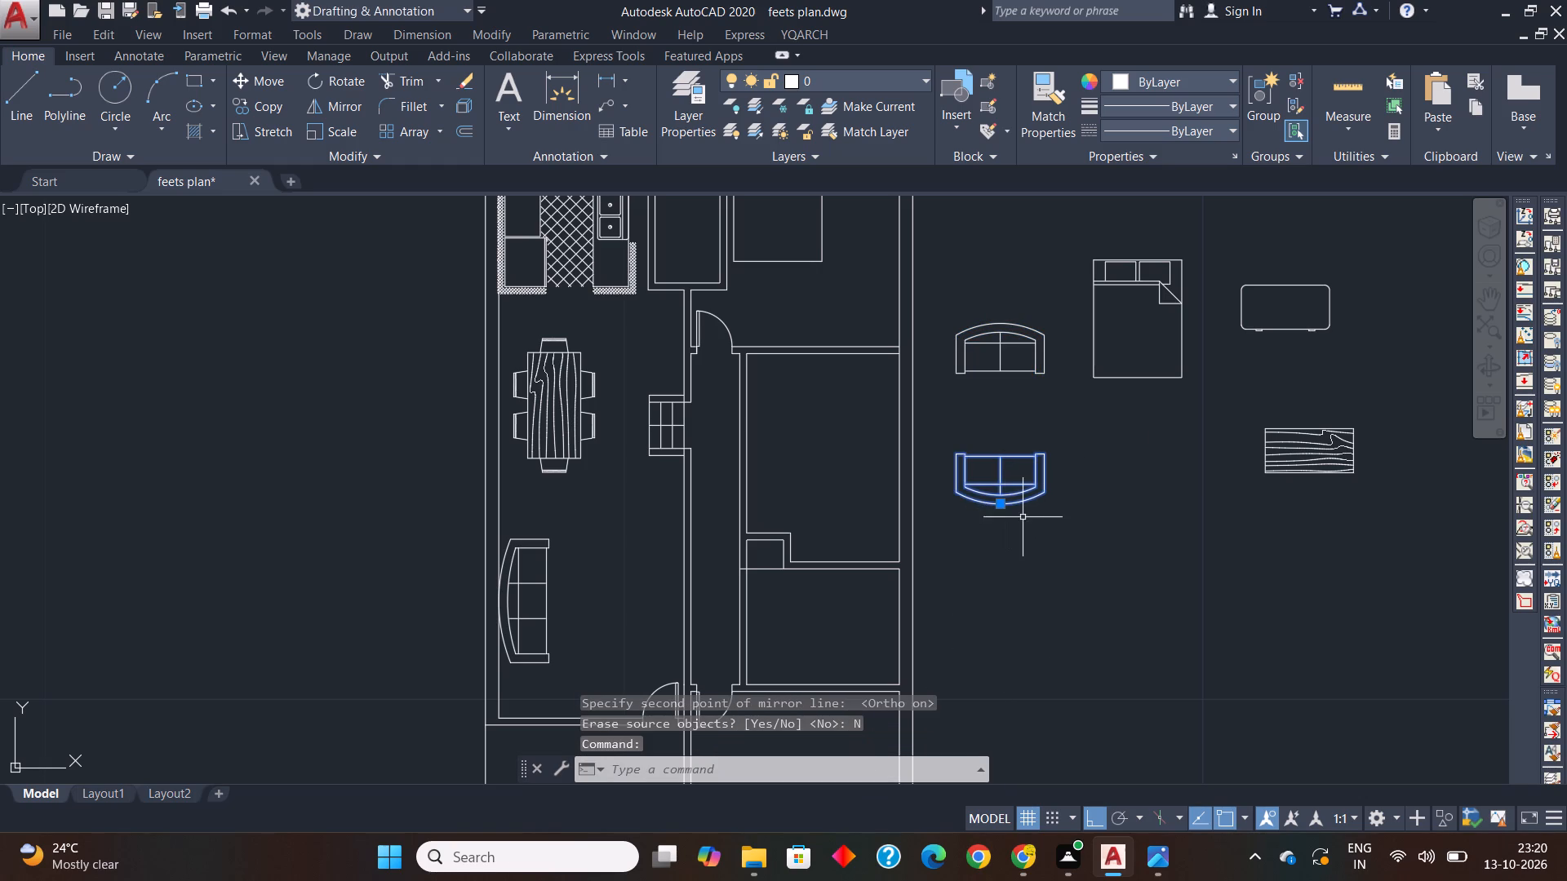
type("m")
key("space")
left_click(1001, 505)
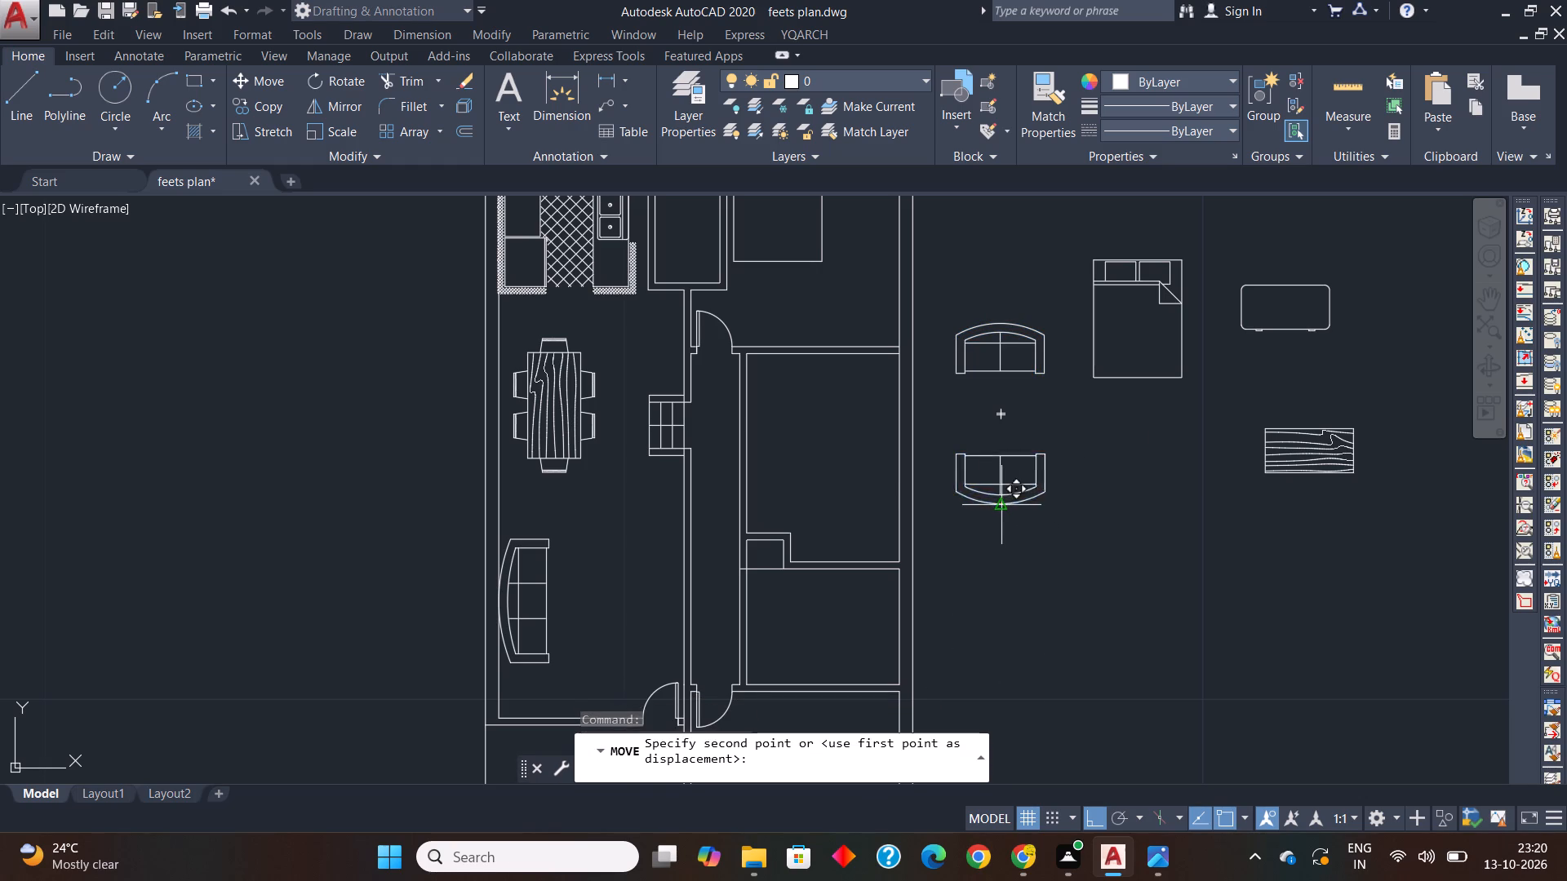
middle_click_drag(789, 582, 774, 497)
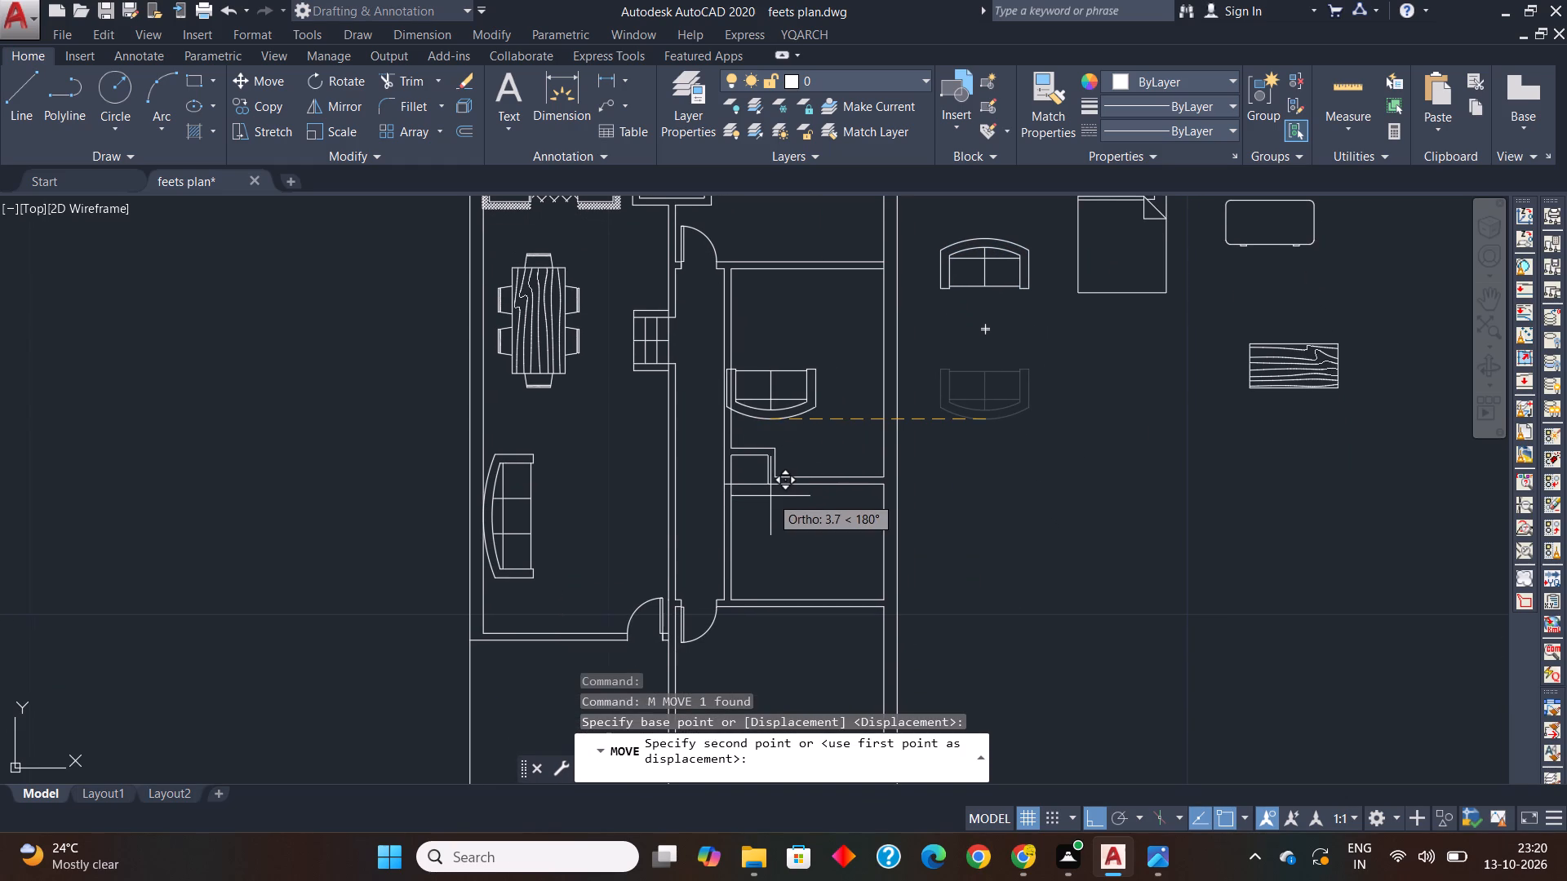
key("F8")
middle_click_drag(578, 604, 582, 571)
scroll(583, 593, "up", 2)
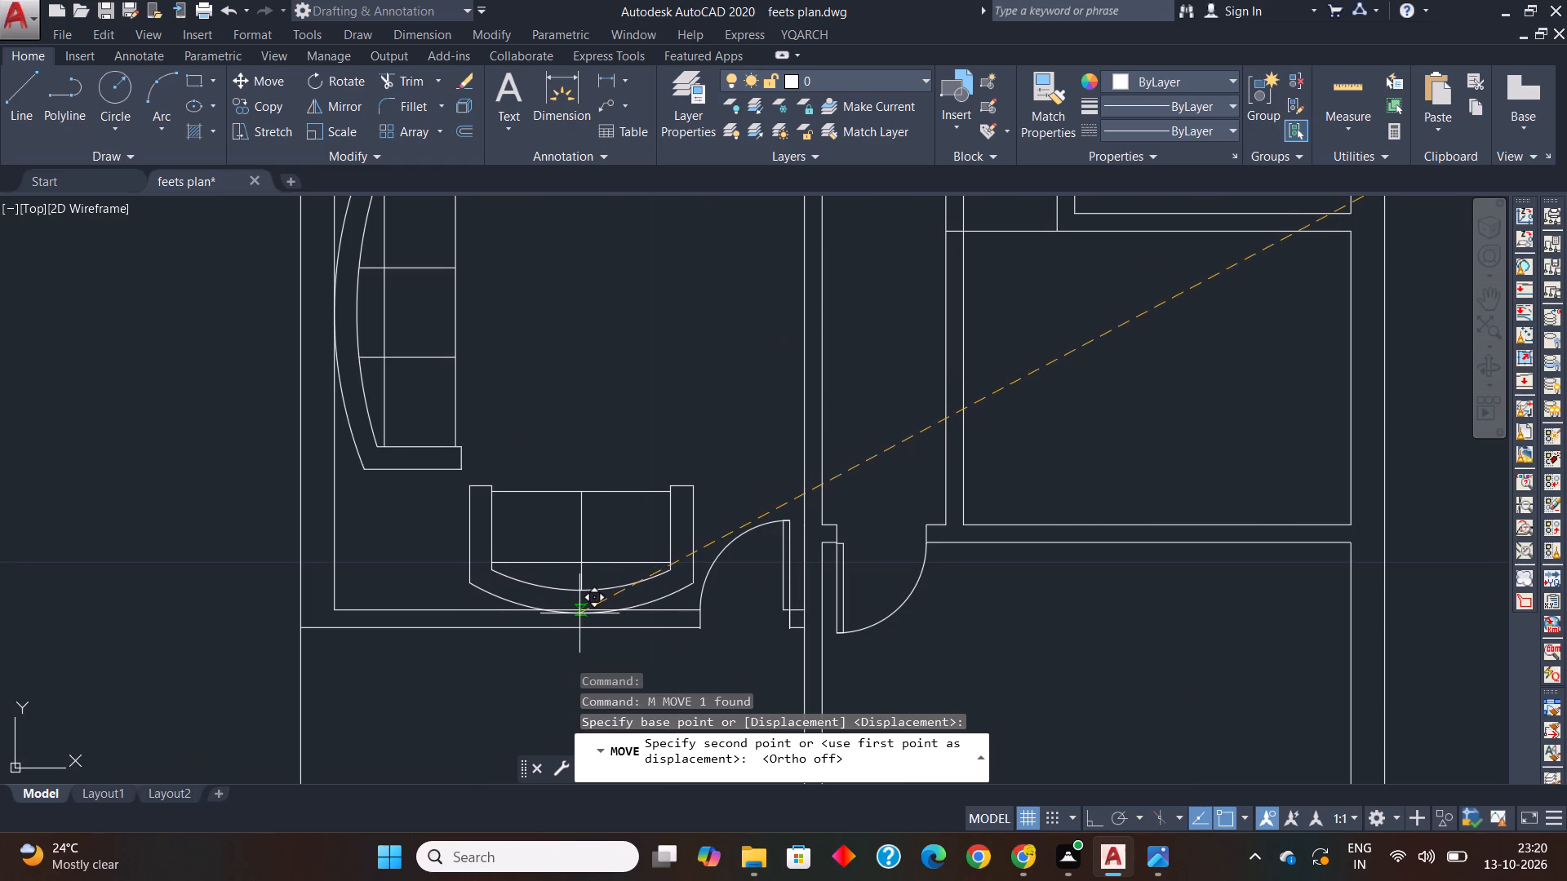
left_click(579, 613)
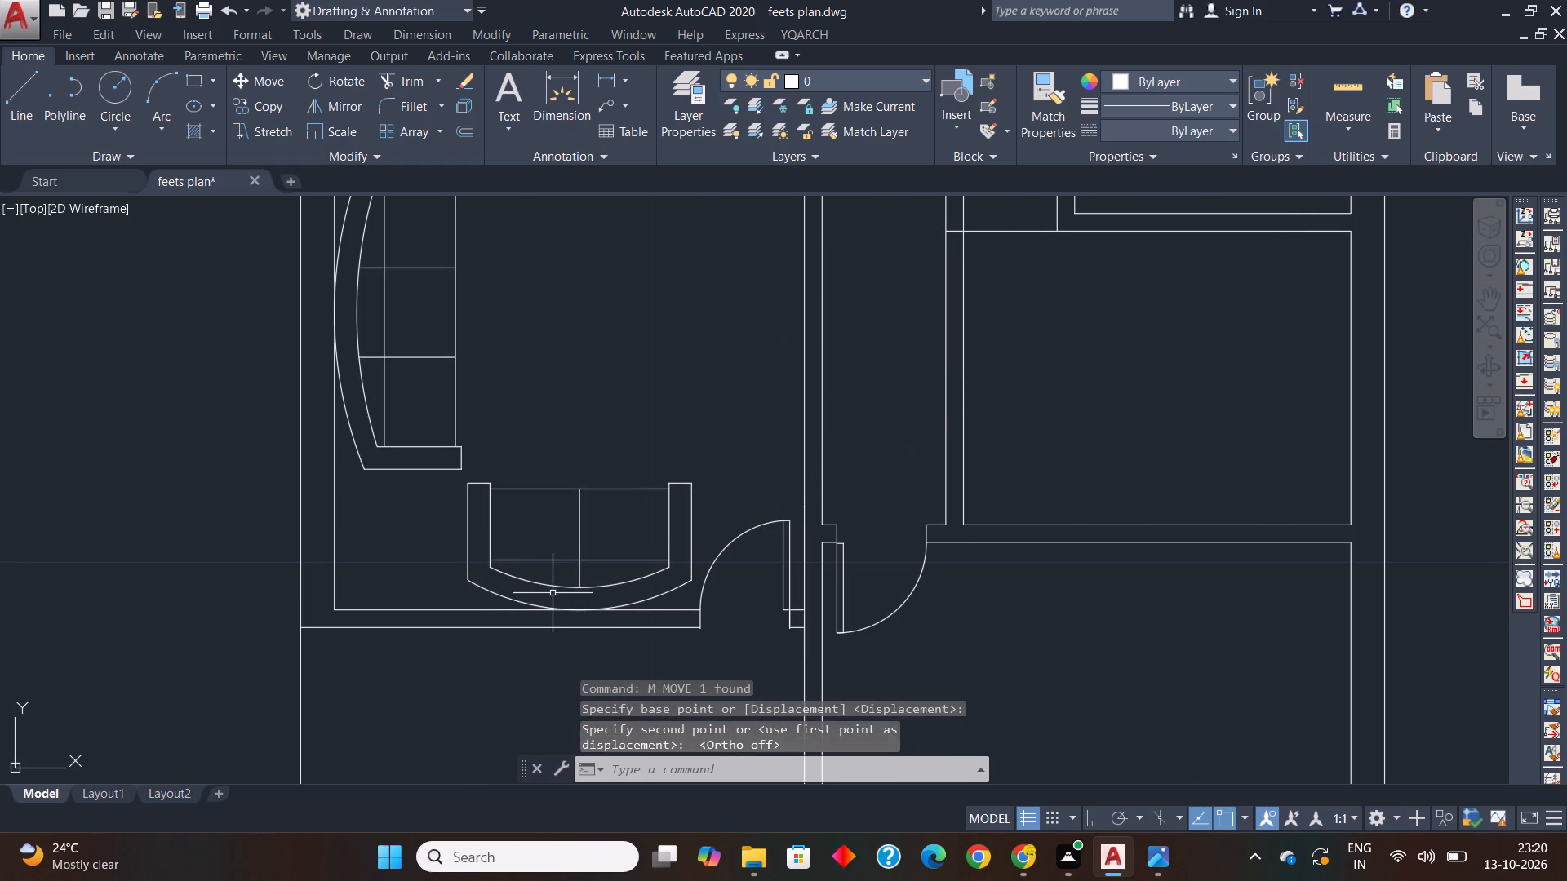
key("Escape")
Rotate the wood-grain table outside the plan 90° counterclockwise about the midpoint of its short side farther from the plan.
scroll(524, 580, "down", 3)
scroll(991, 415, "up", 2)
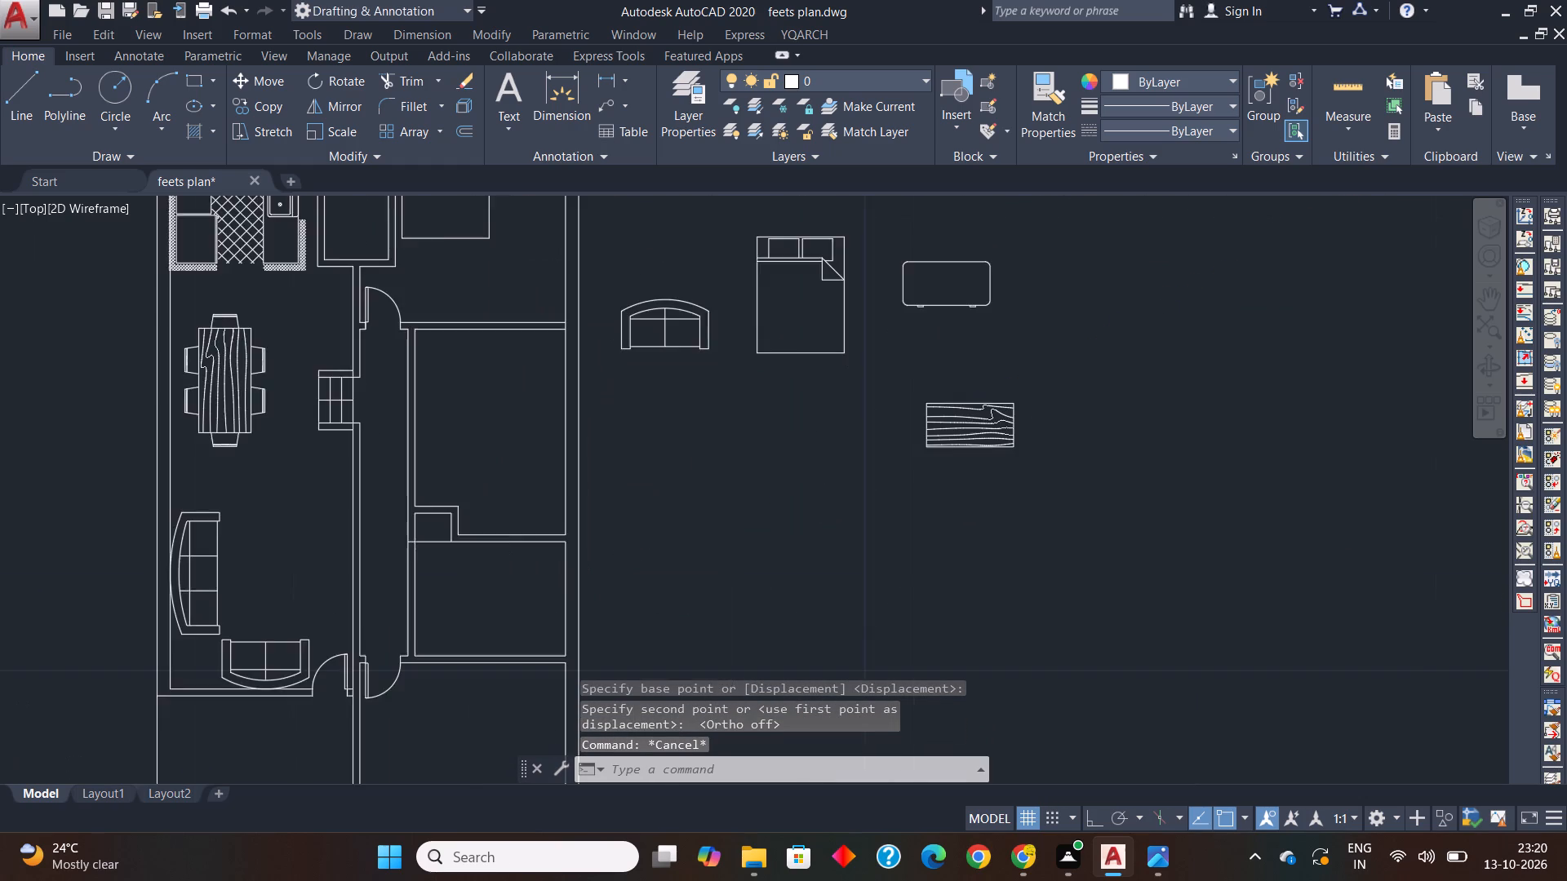
left_click(991, 415)
key("r")
type("o")
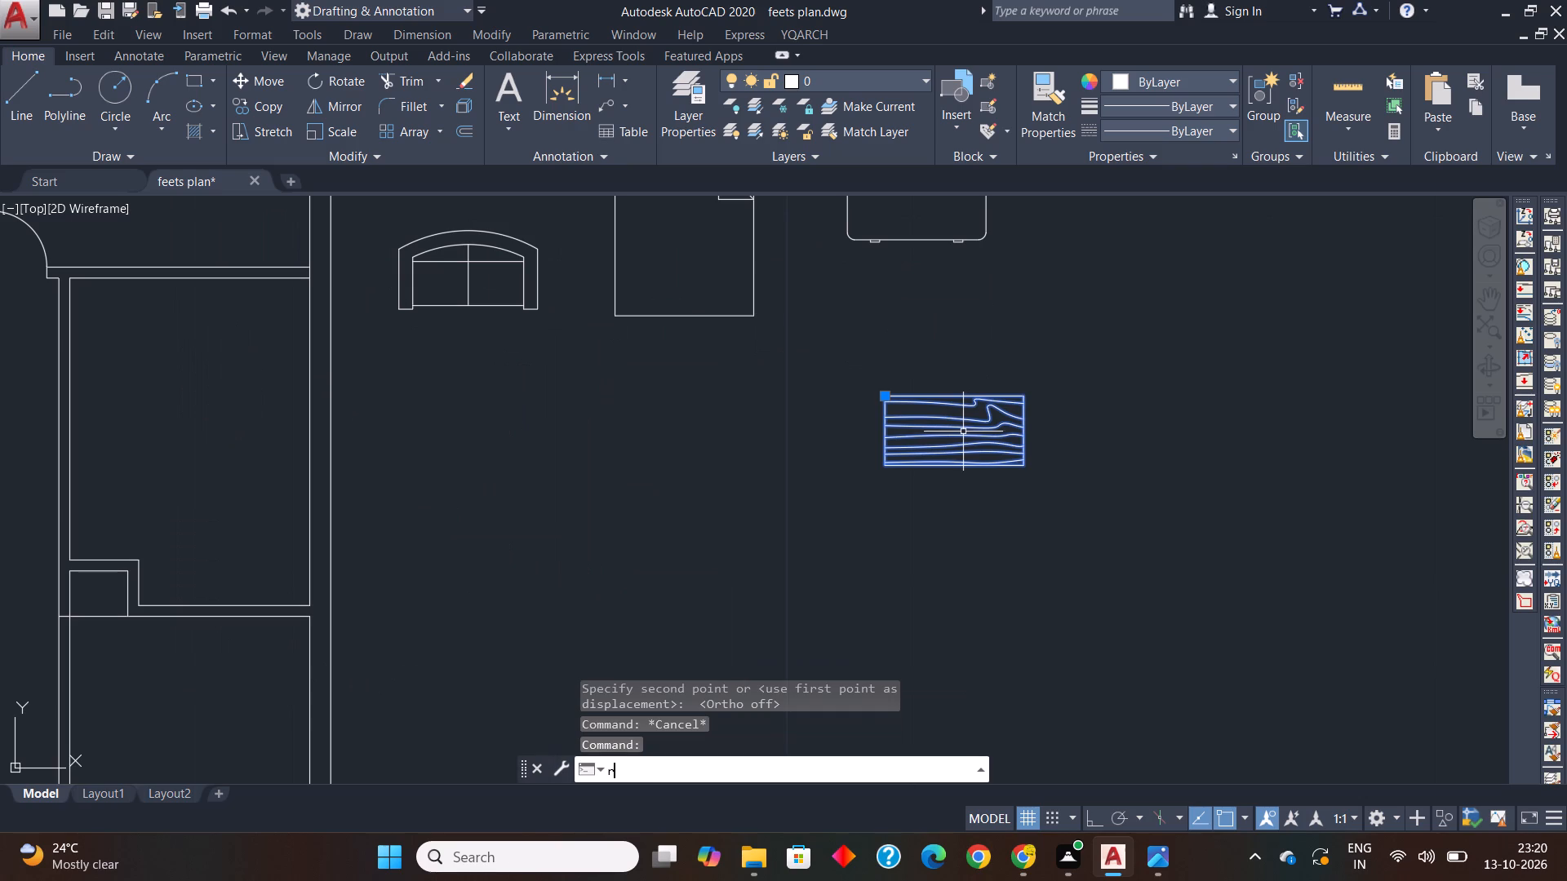
key("space")
left_click(1026, 432)
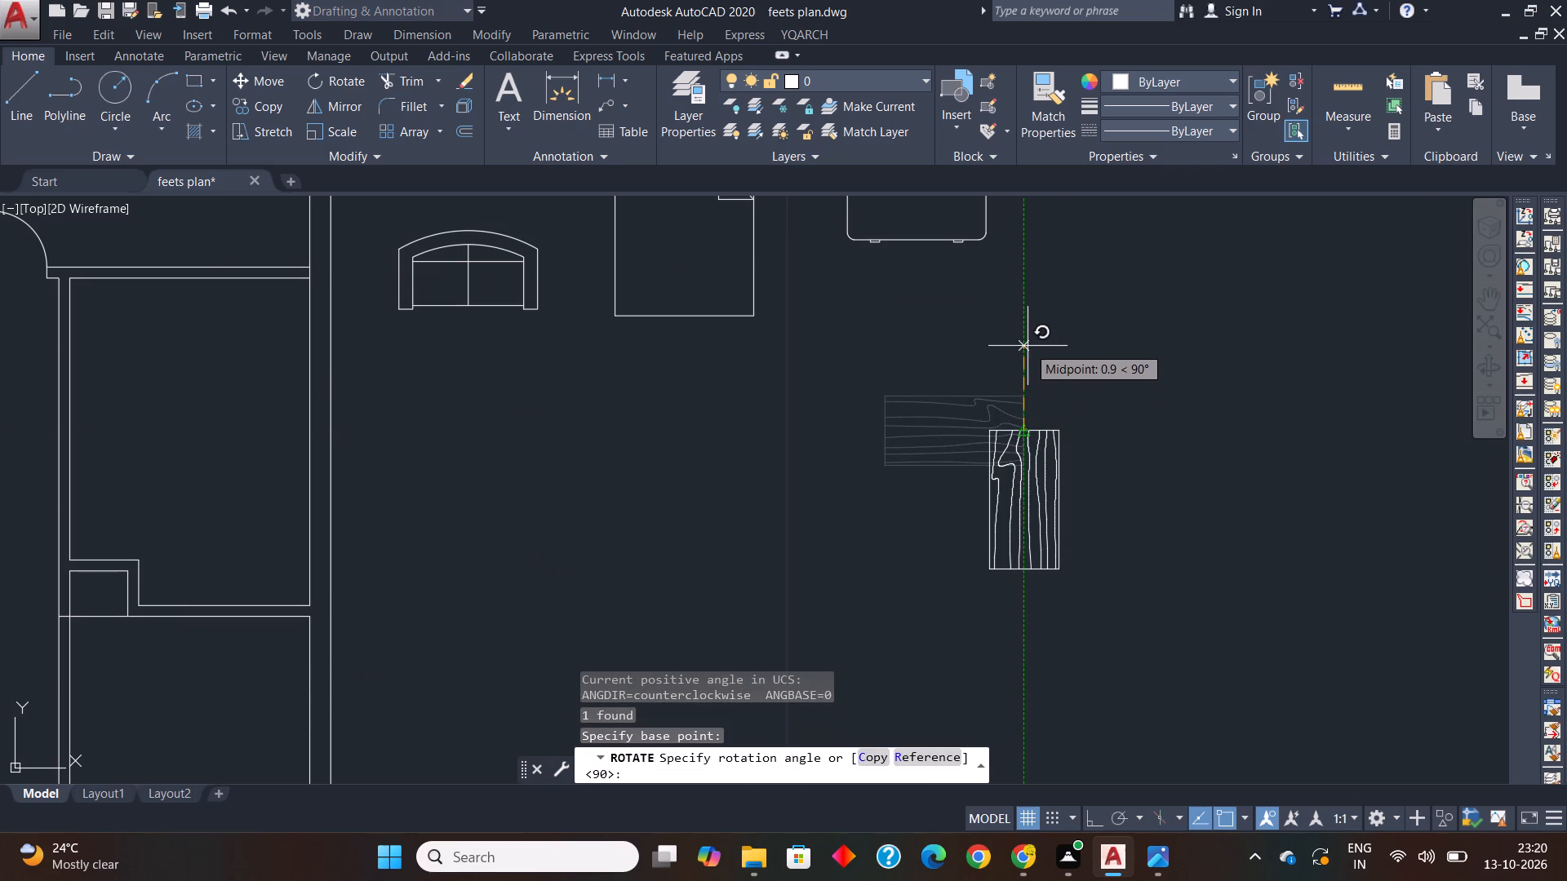
left_click(1028, 346)
Move the rotated wood-grain table by its lower edge's midpoint in front of the three-seat sofa, above the two-seat sofa.
left_click(1014, 465)
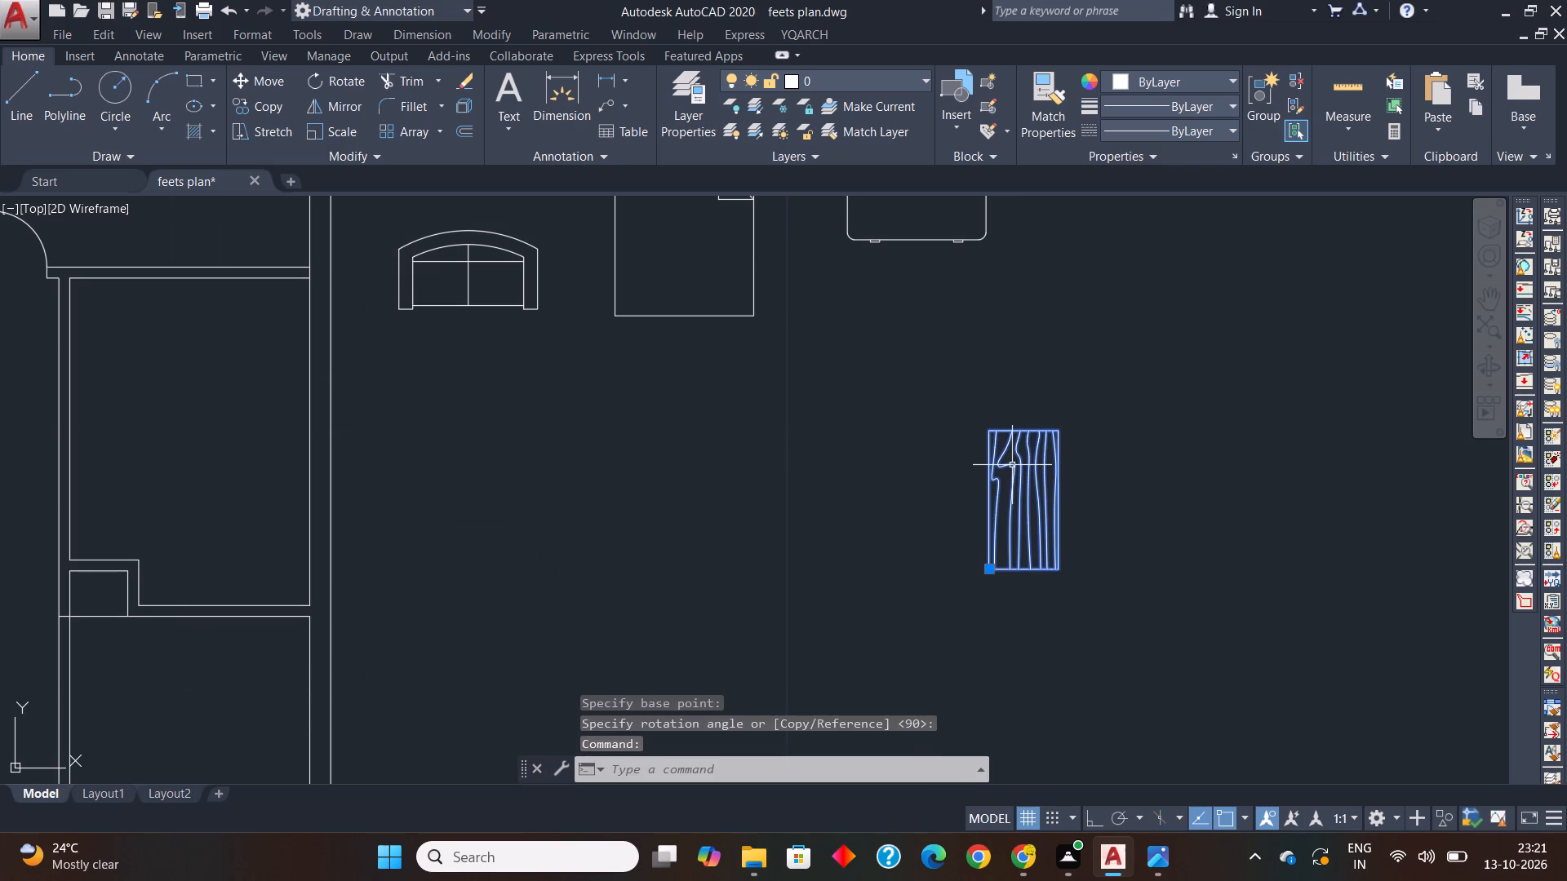
key("m")
key("space")
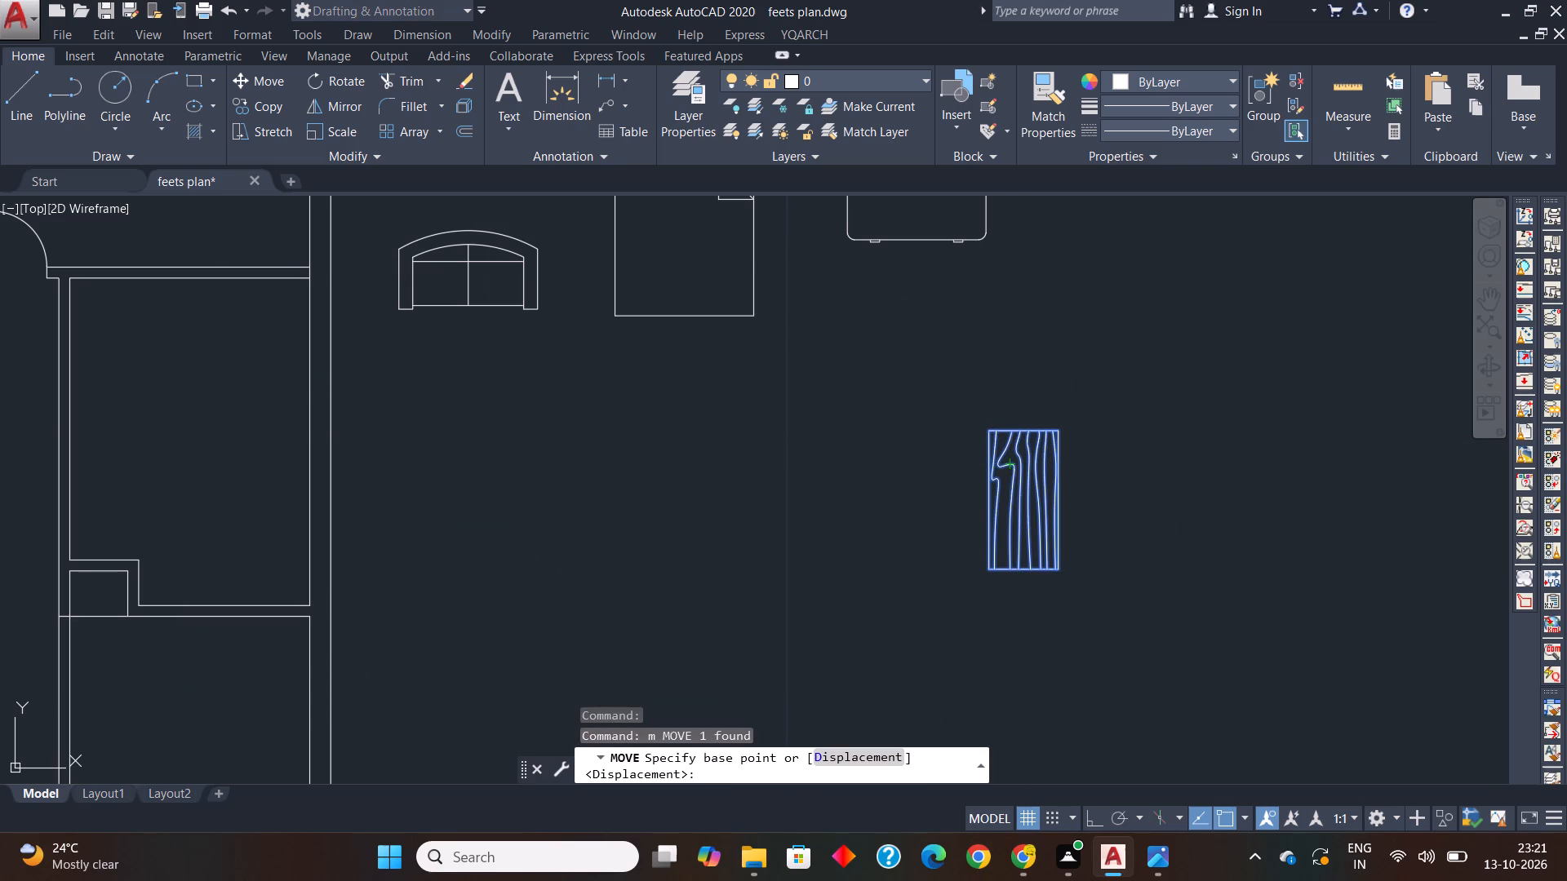
left_click(1020, 572)
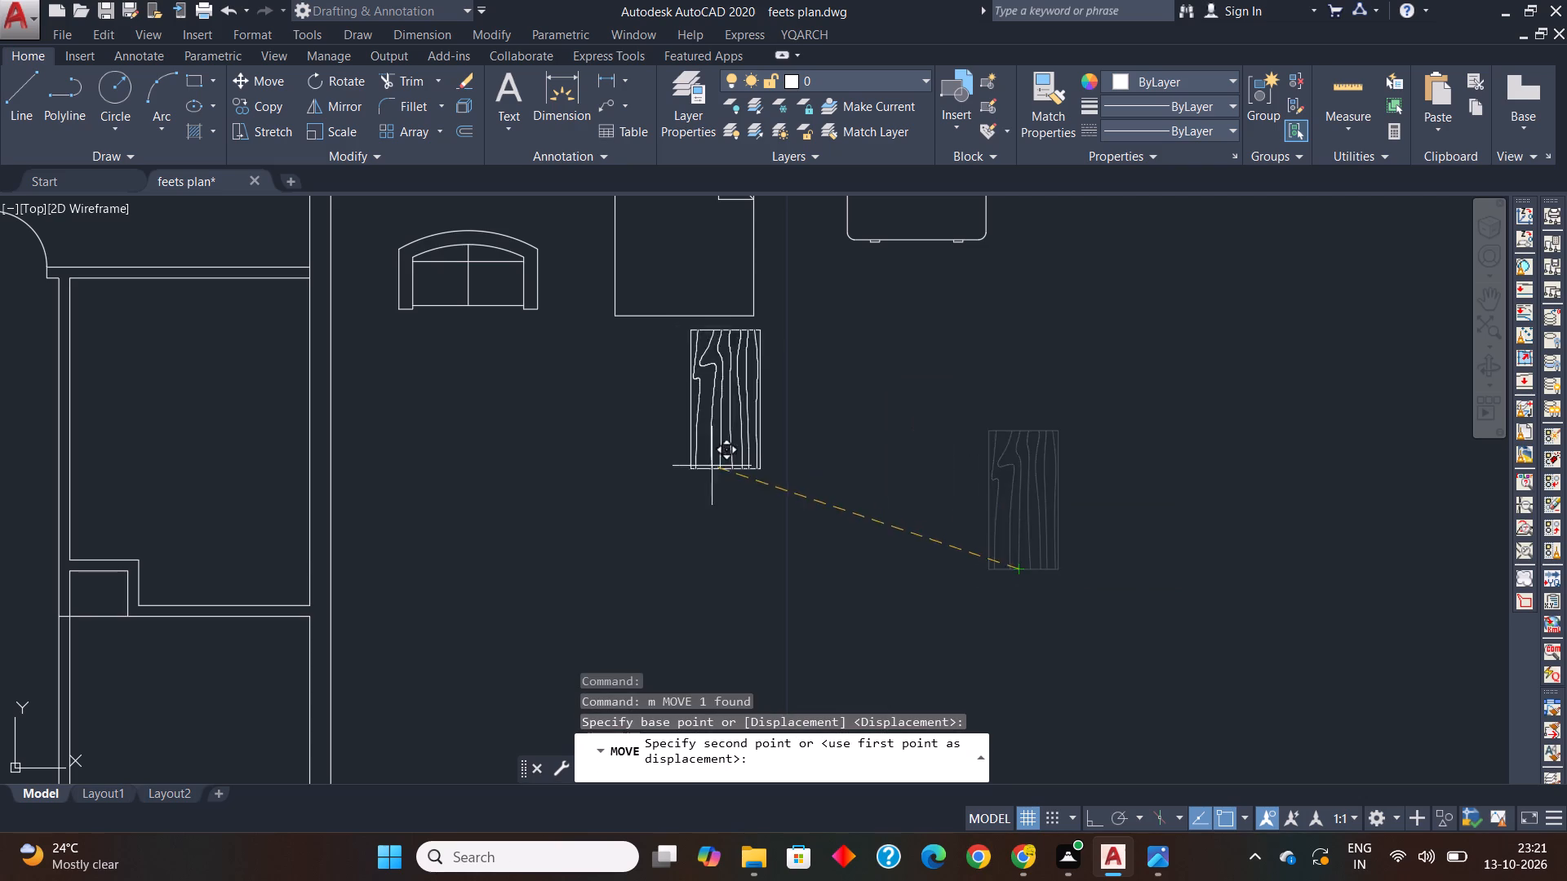
scroll(700, 466, "down", 2)
middle_click_drag(696, 470, 903, 466)
scroll(560, 557, "up", 2)
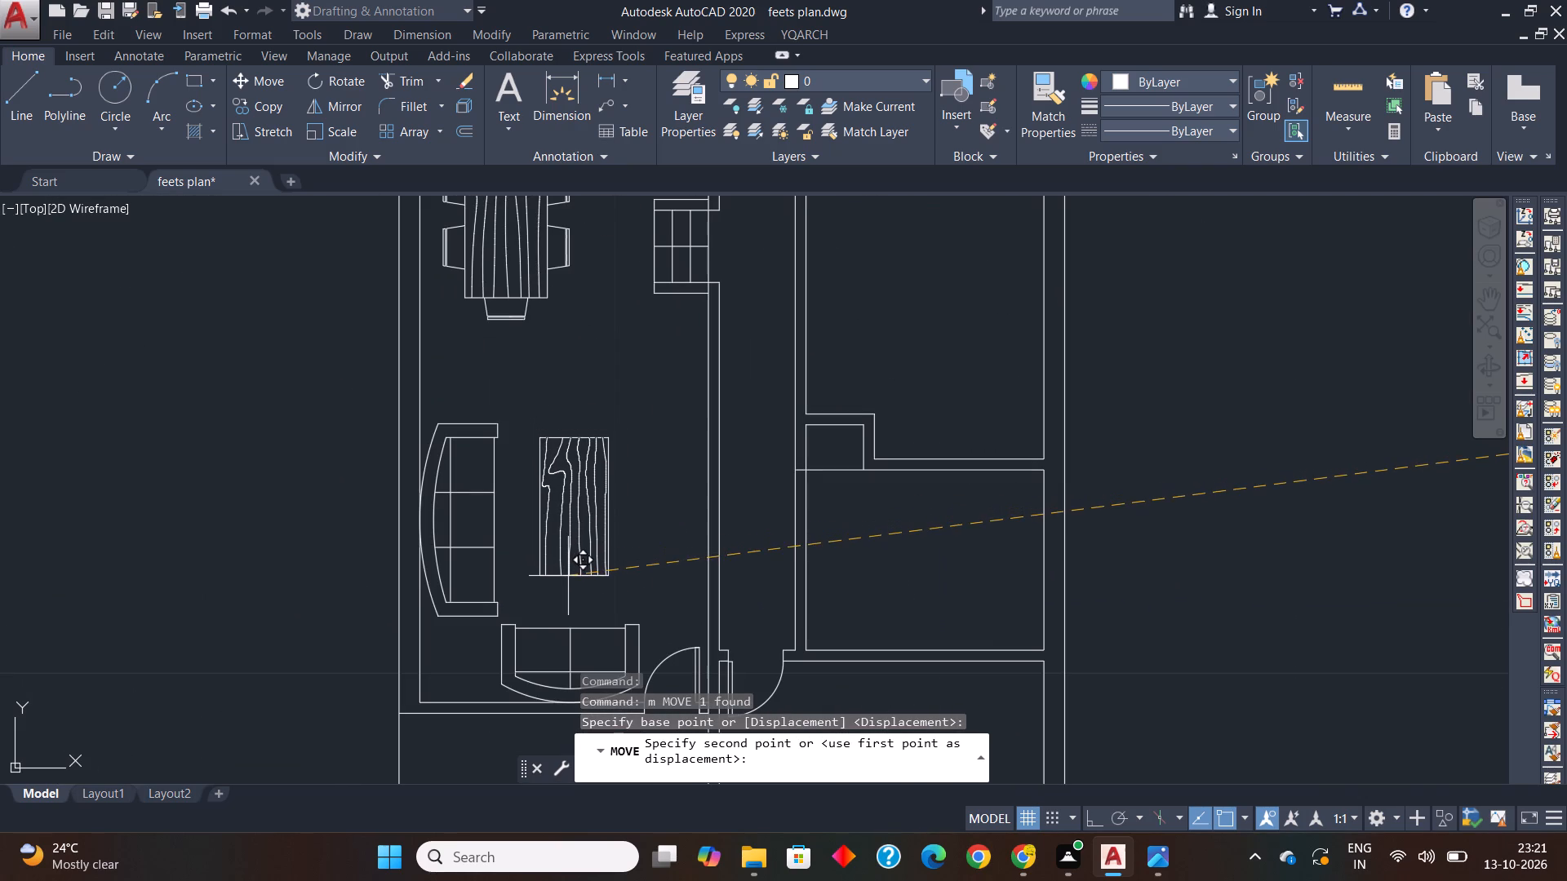
left_click(560, 580)
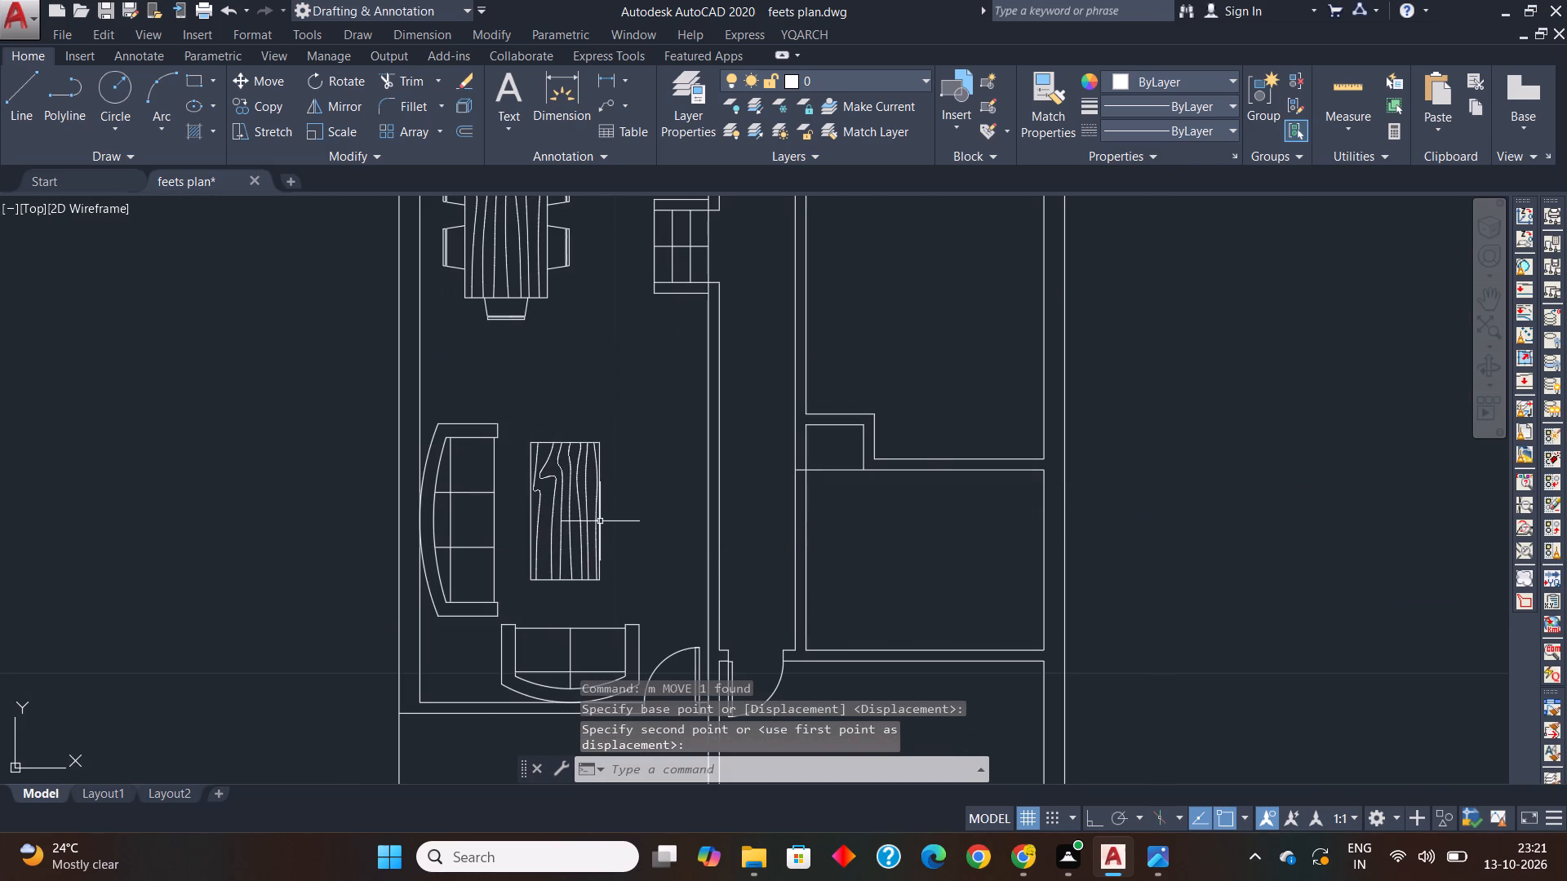
key("Escape")
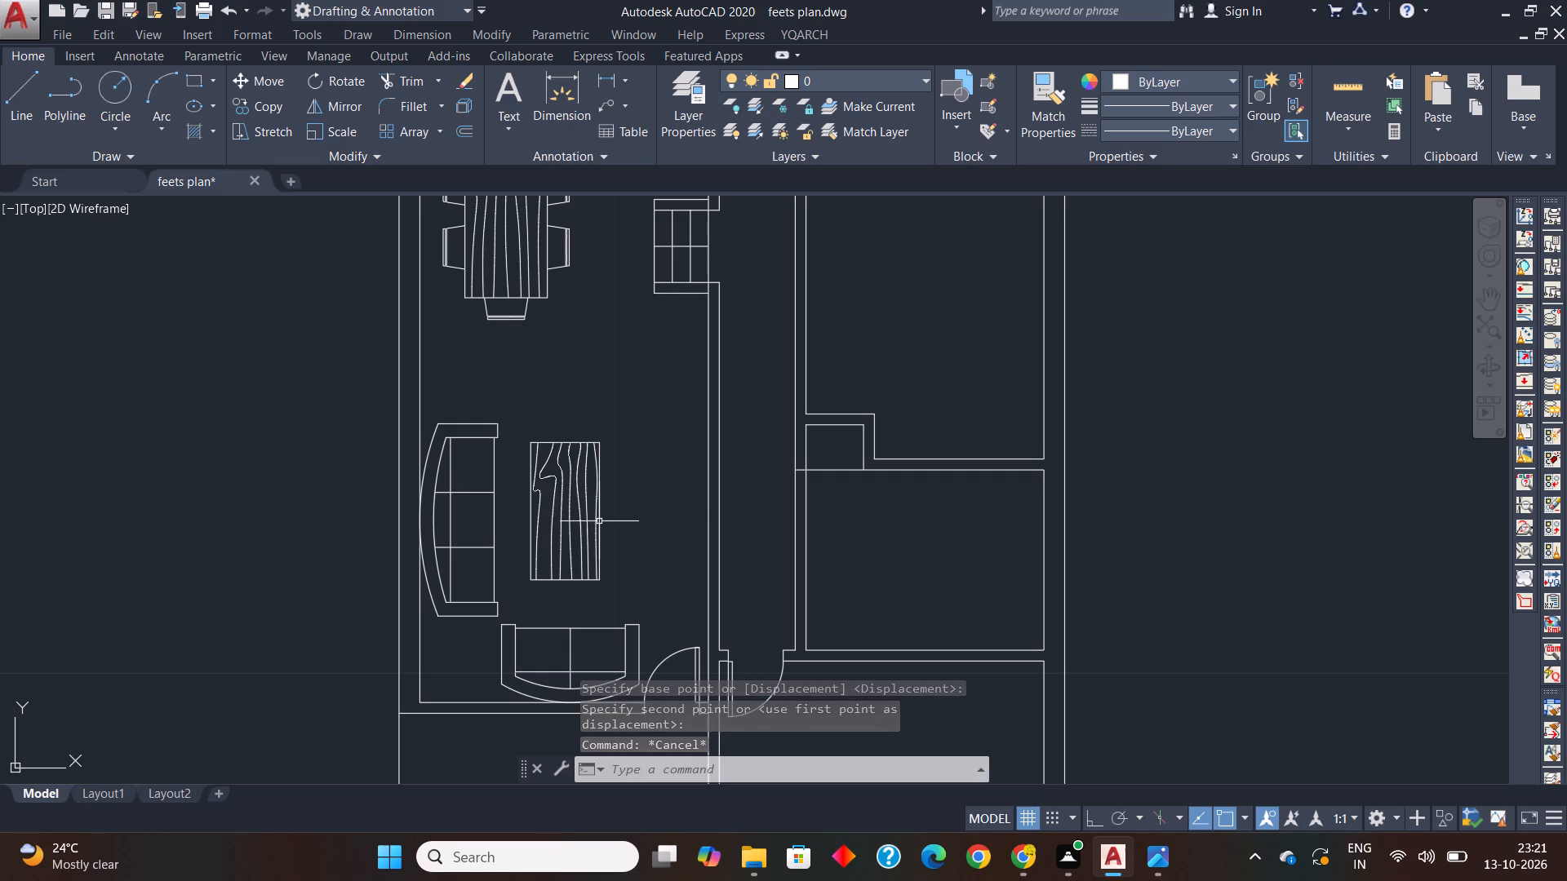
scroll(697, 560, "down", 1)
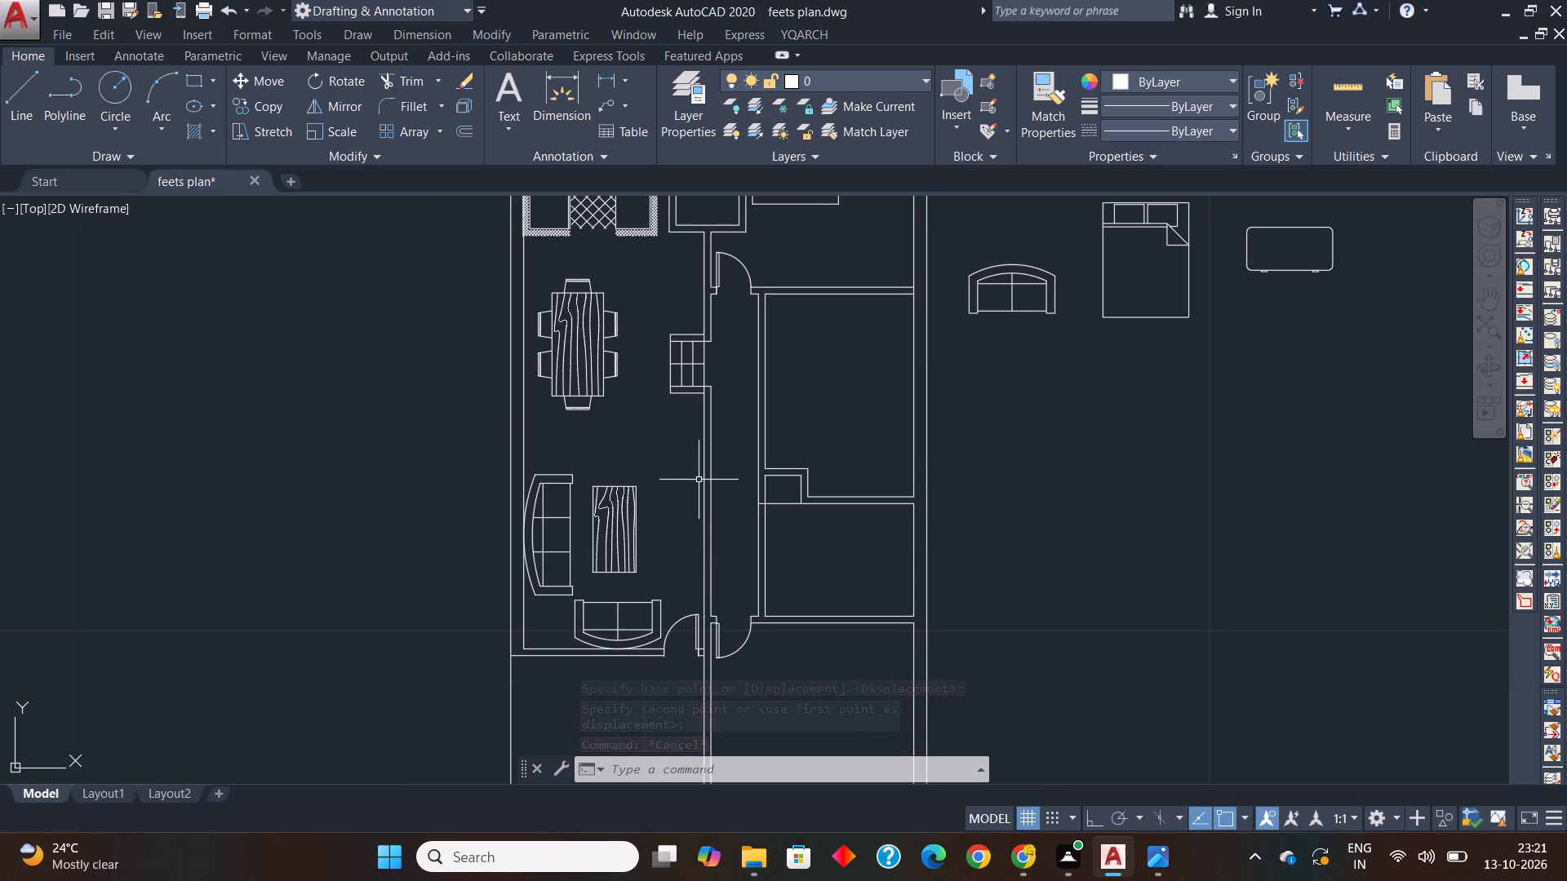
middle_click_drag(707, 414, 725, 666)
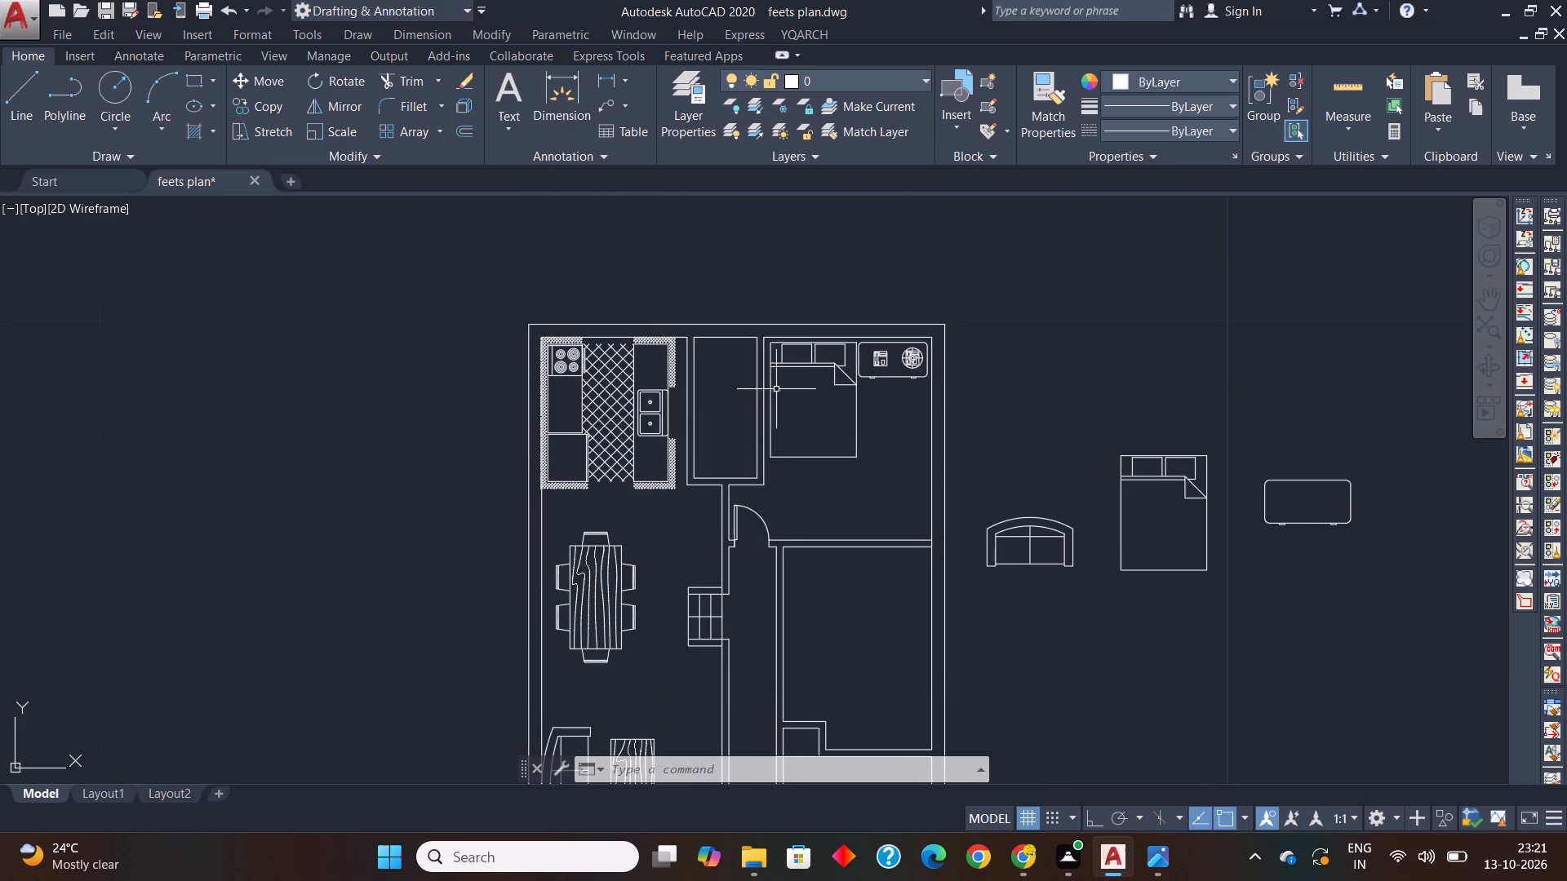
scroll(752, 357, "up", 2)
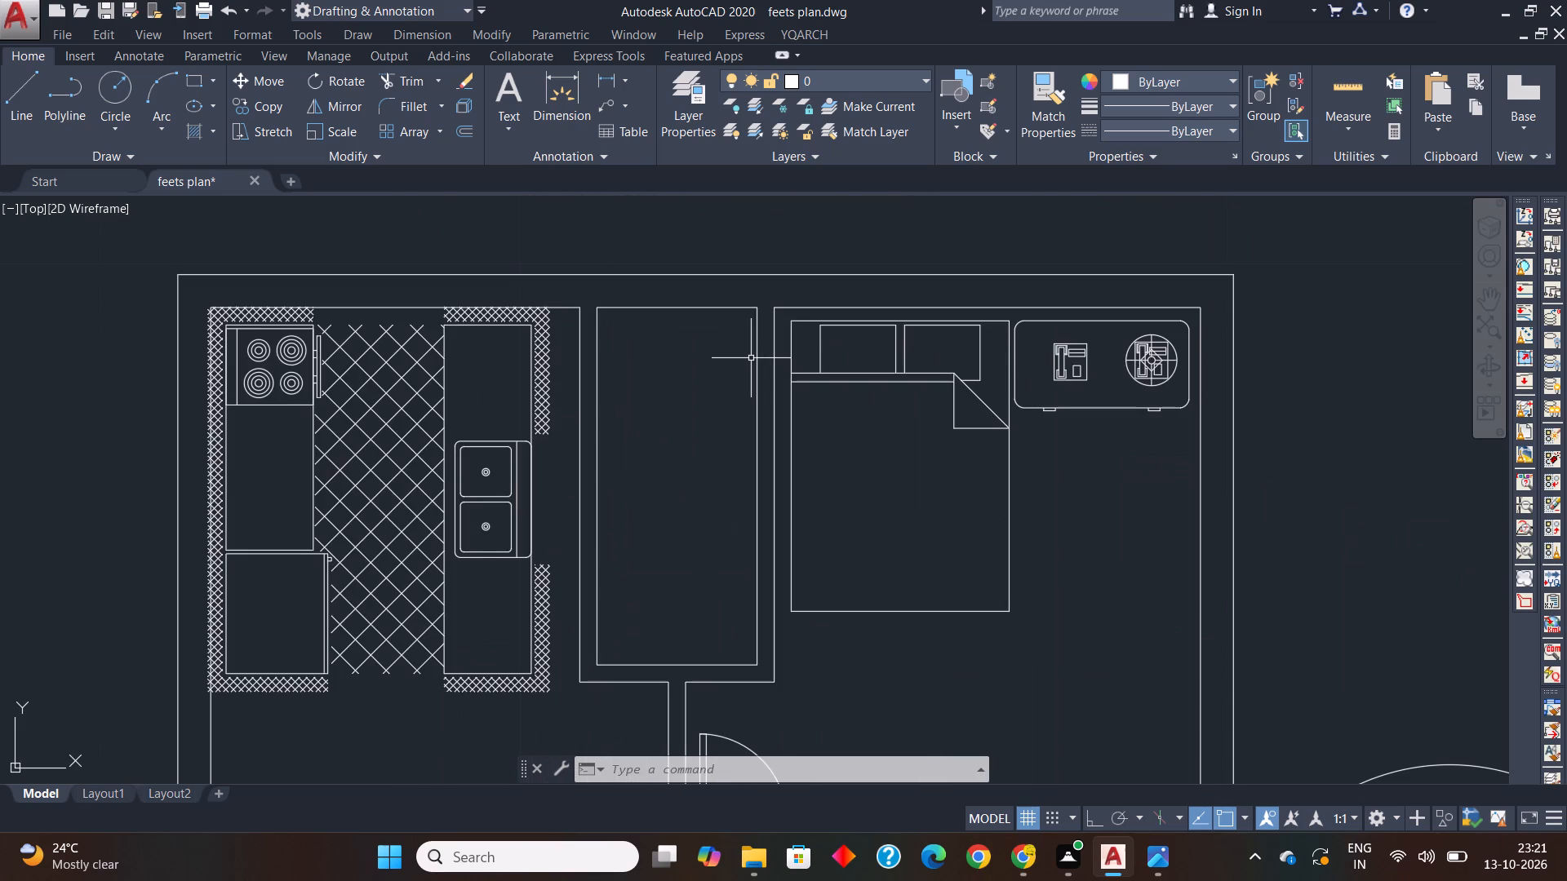
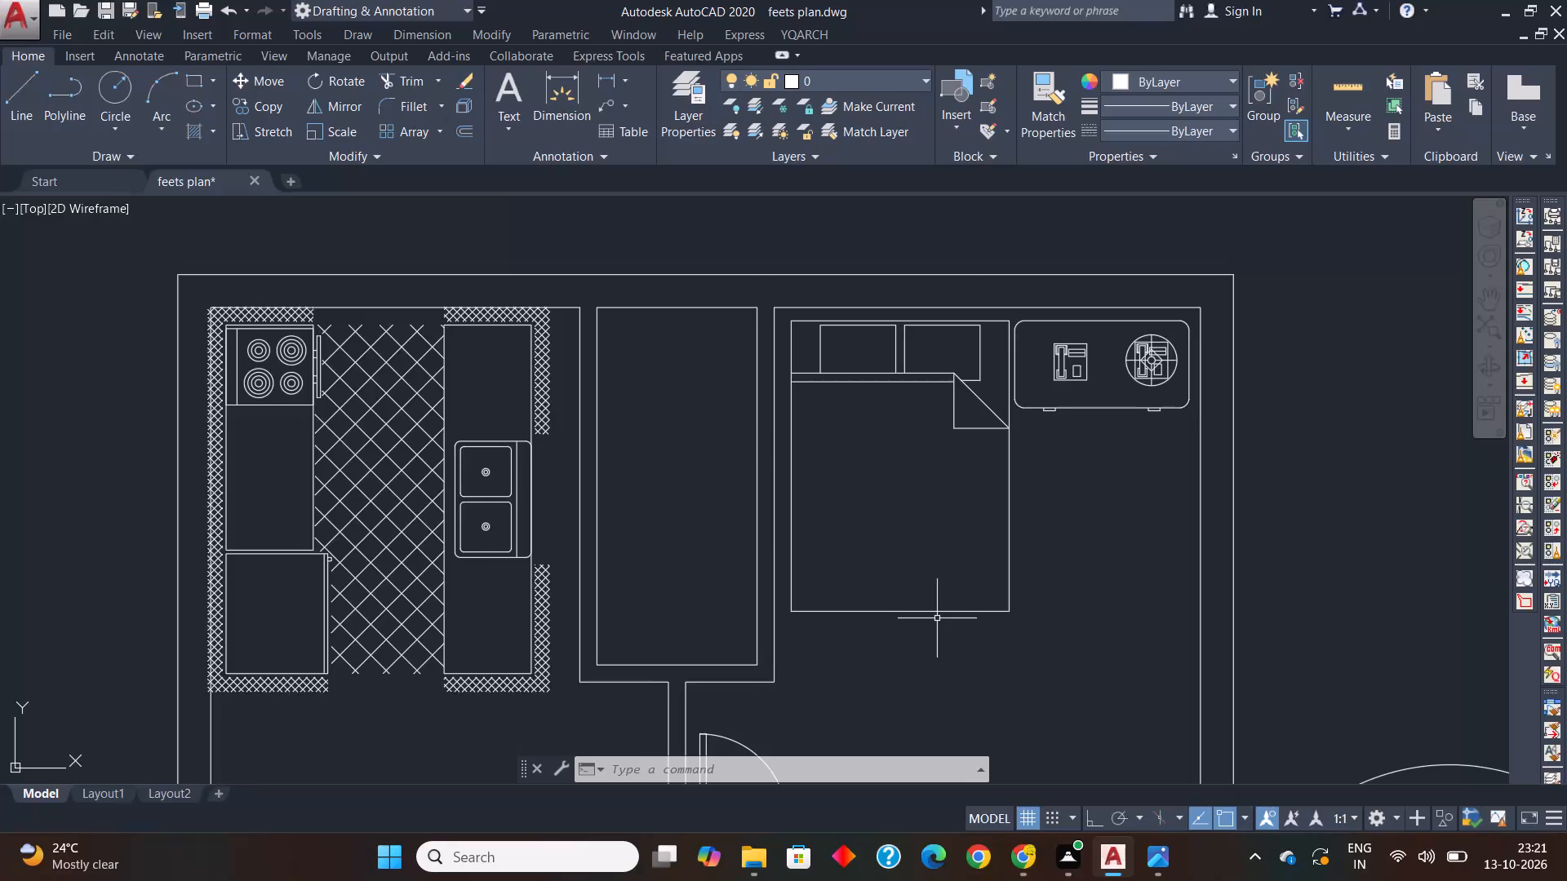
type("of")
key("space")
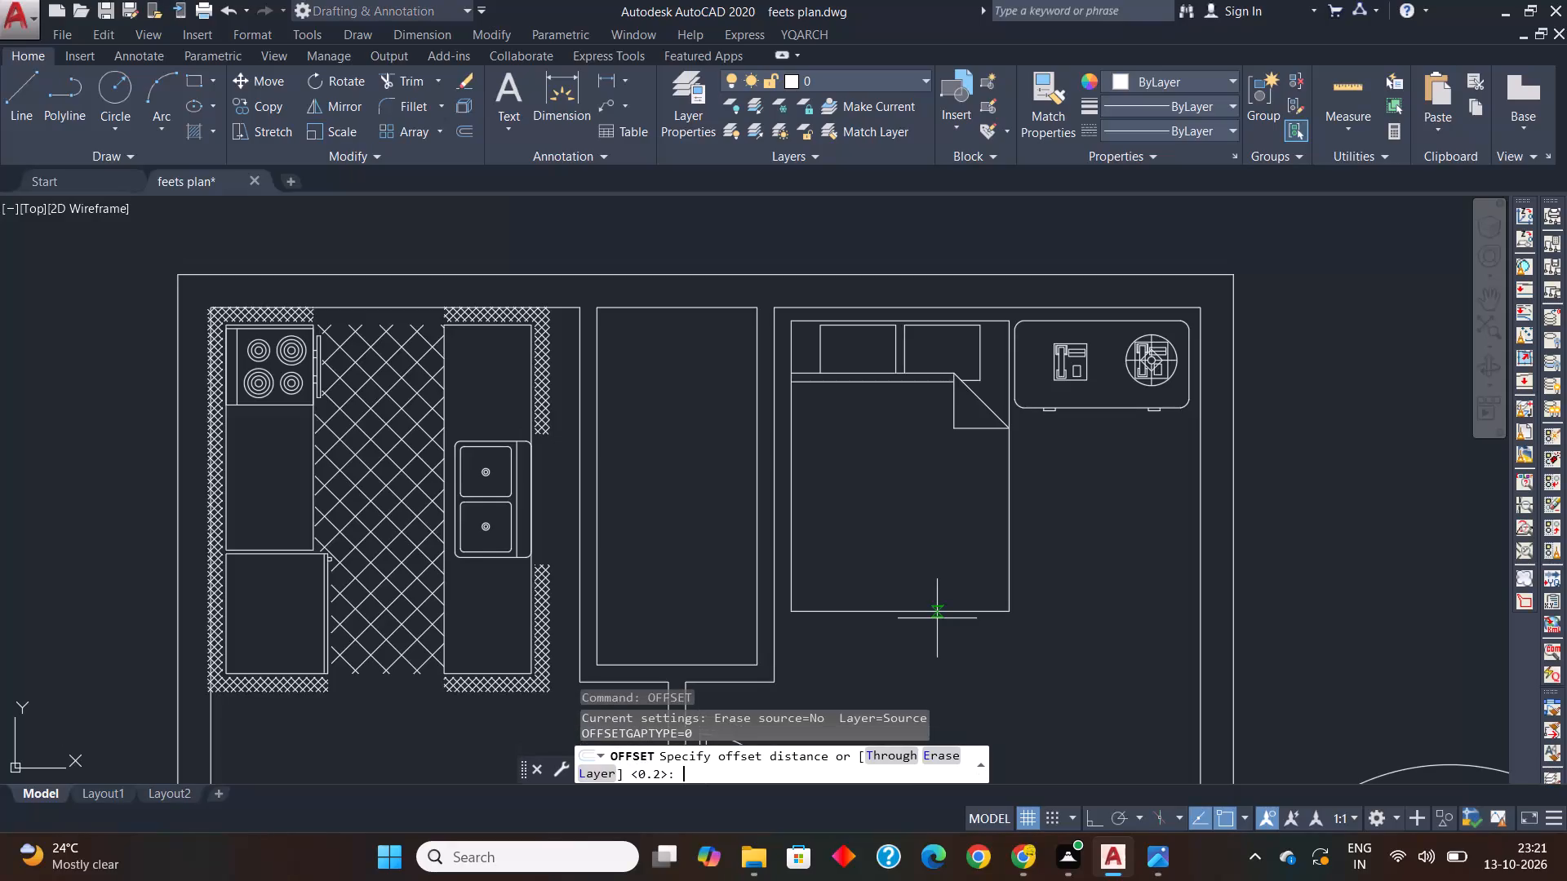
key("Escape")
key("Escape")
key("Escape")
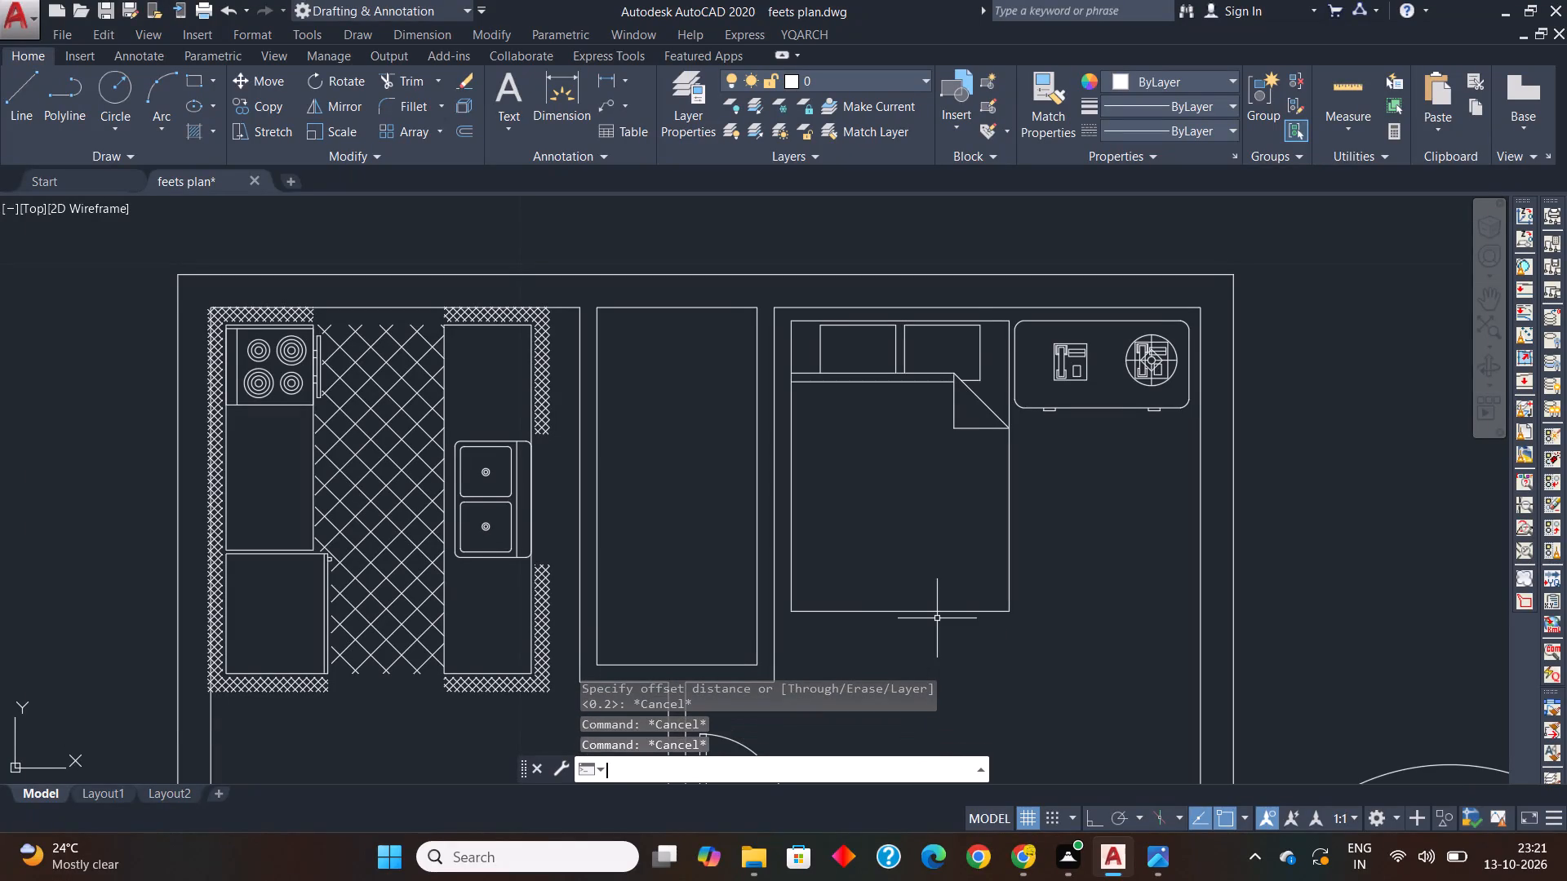
Insert the Toilet - top block from DesignCenter's House Designer.dwg into the open bedroom area below the desk.
key("ctrl+2")
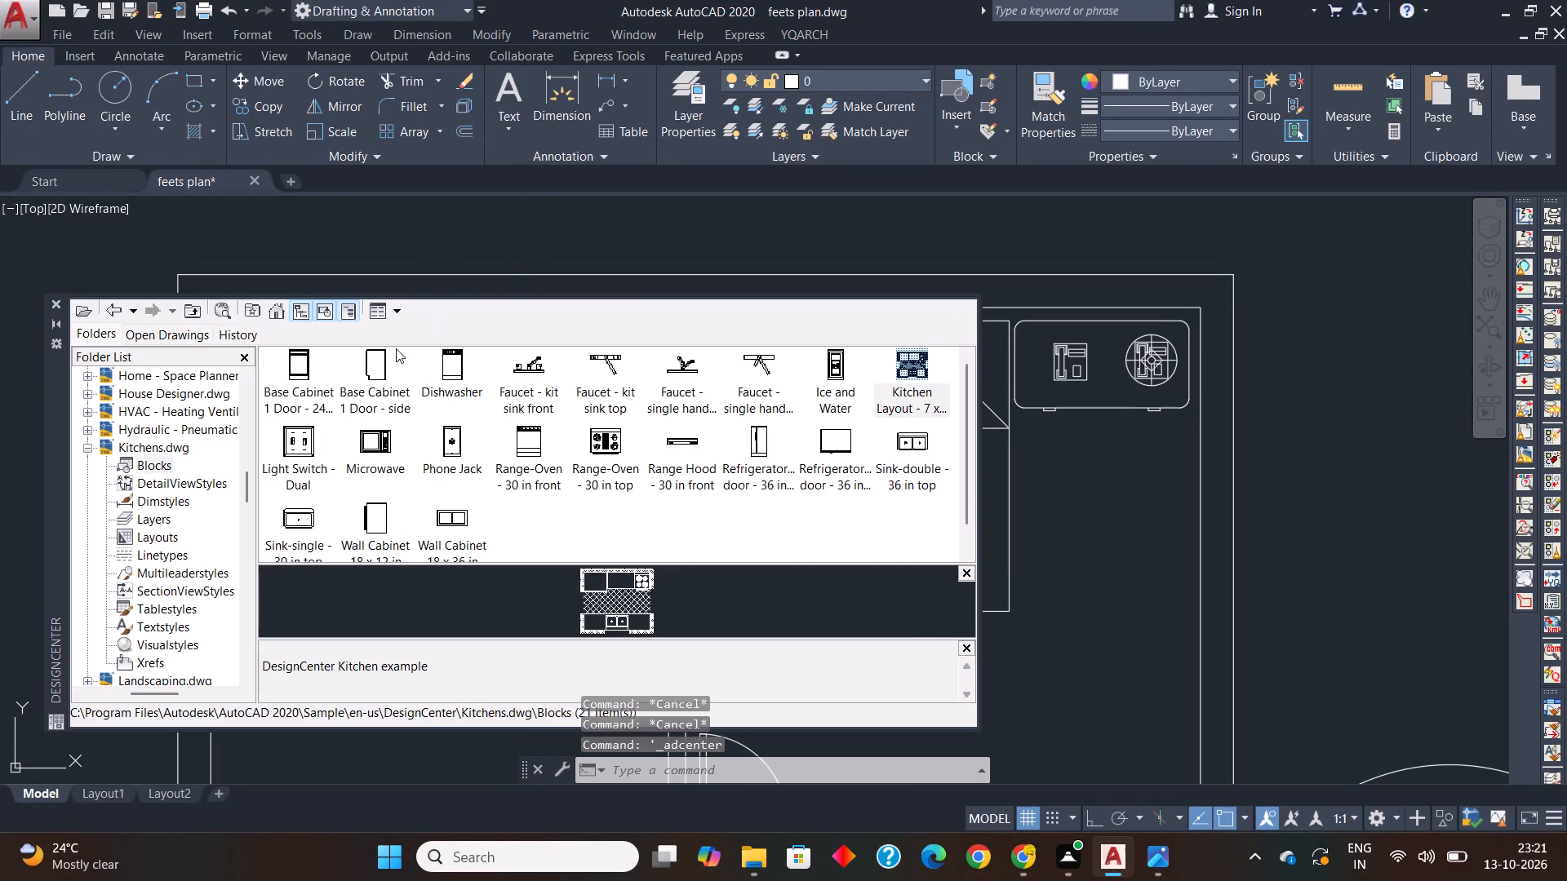
left_click(278, 307)
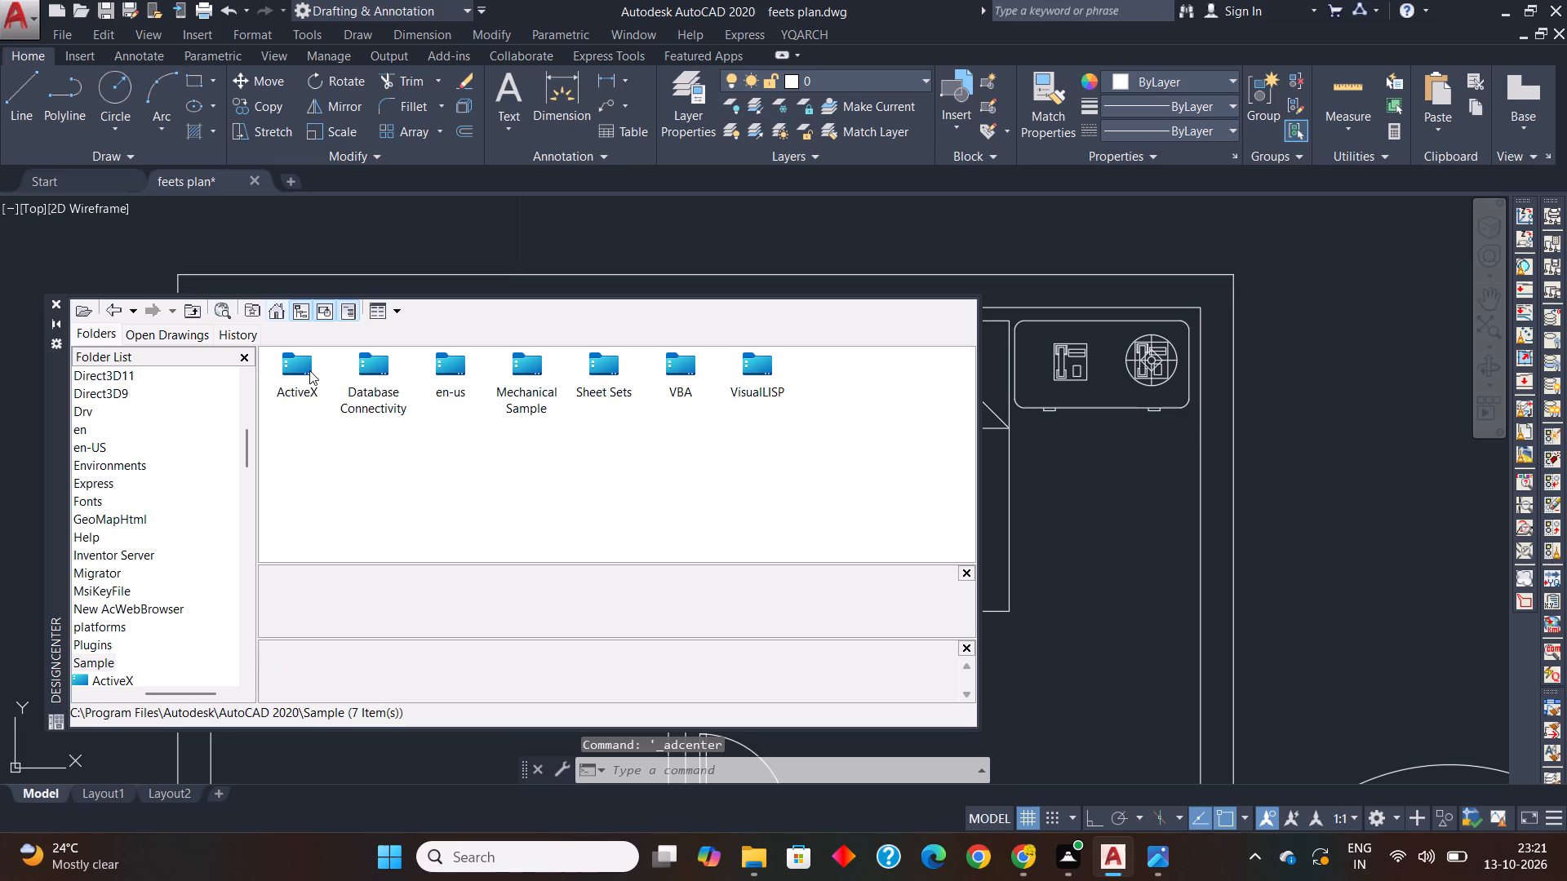
left_click(455, 362)
double_click(453, 362)
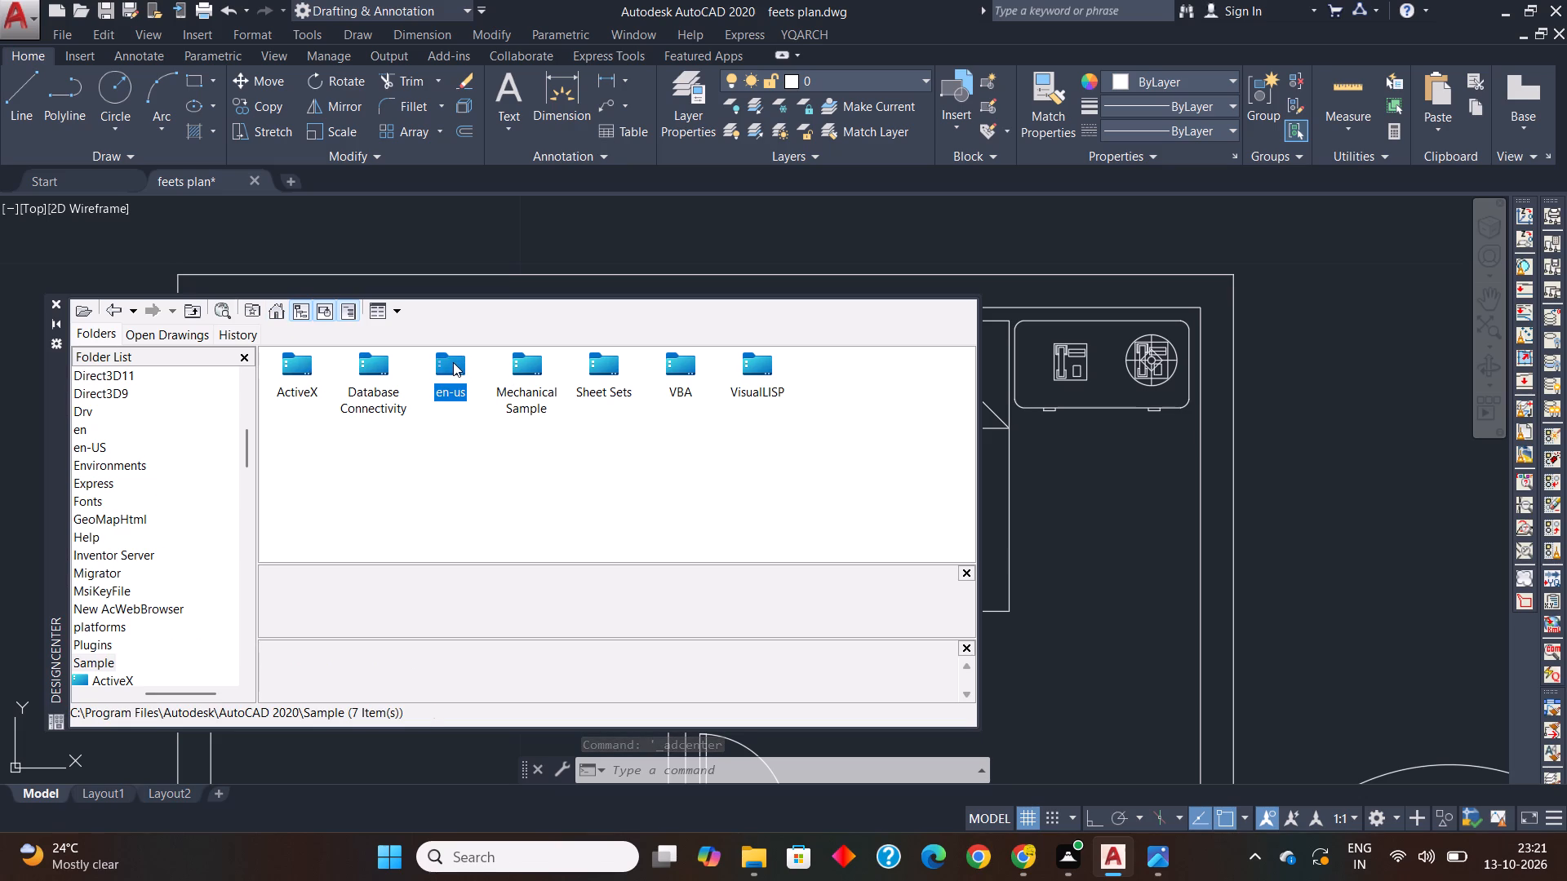
double_click(315, 366)
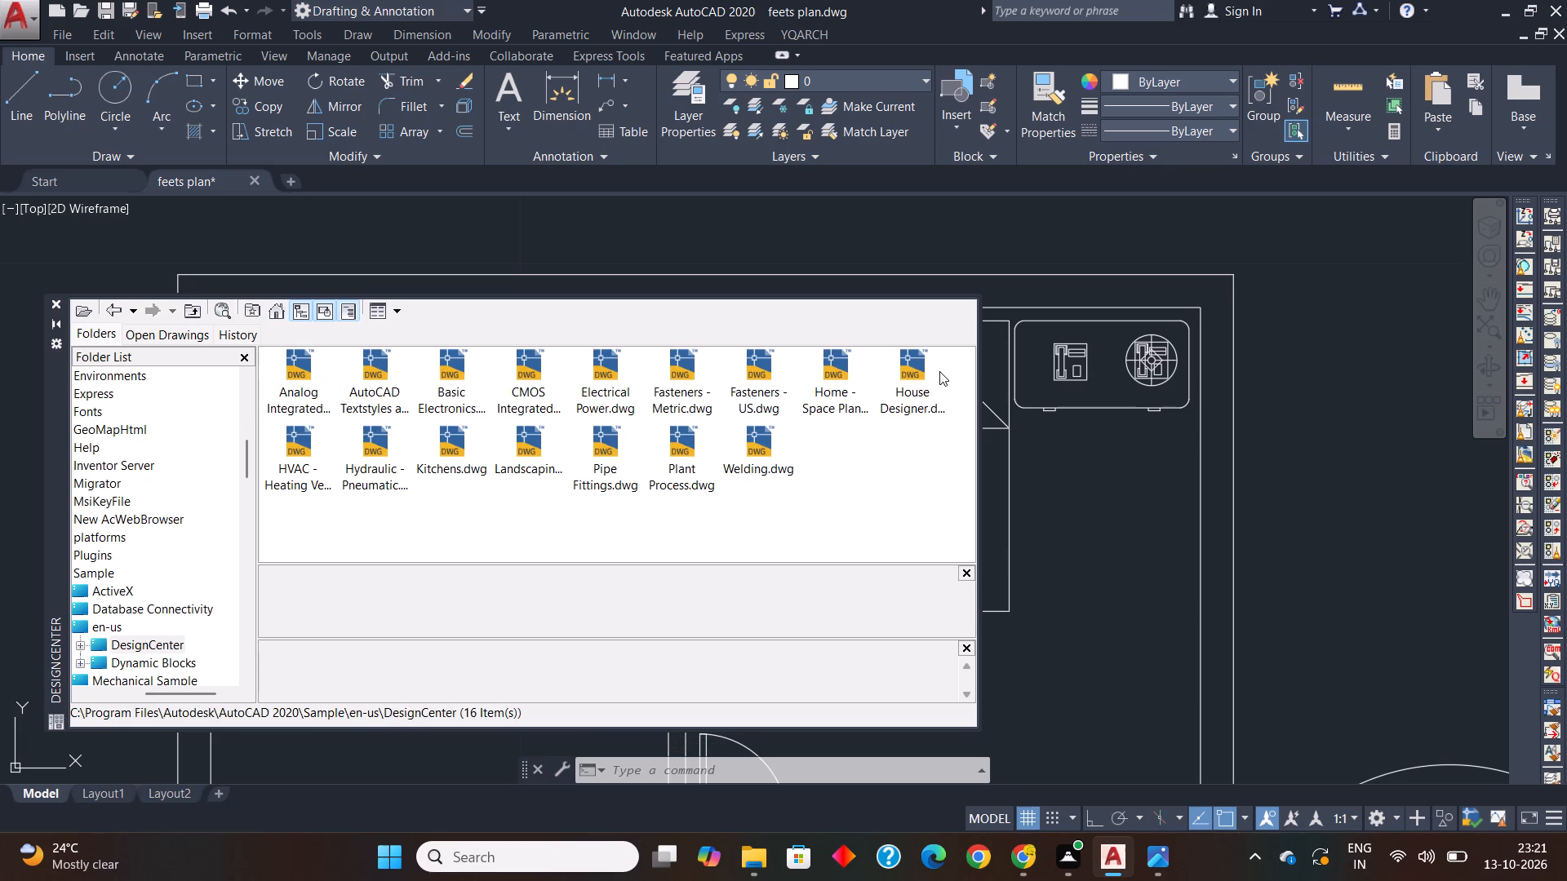
double_click(920, 364)
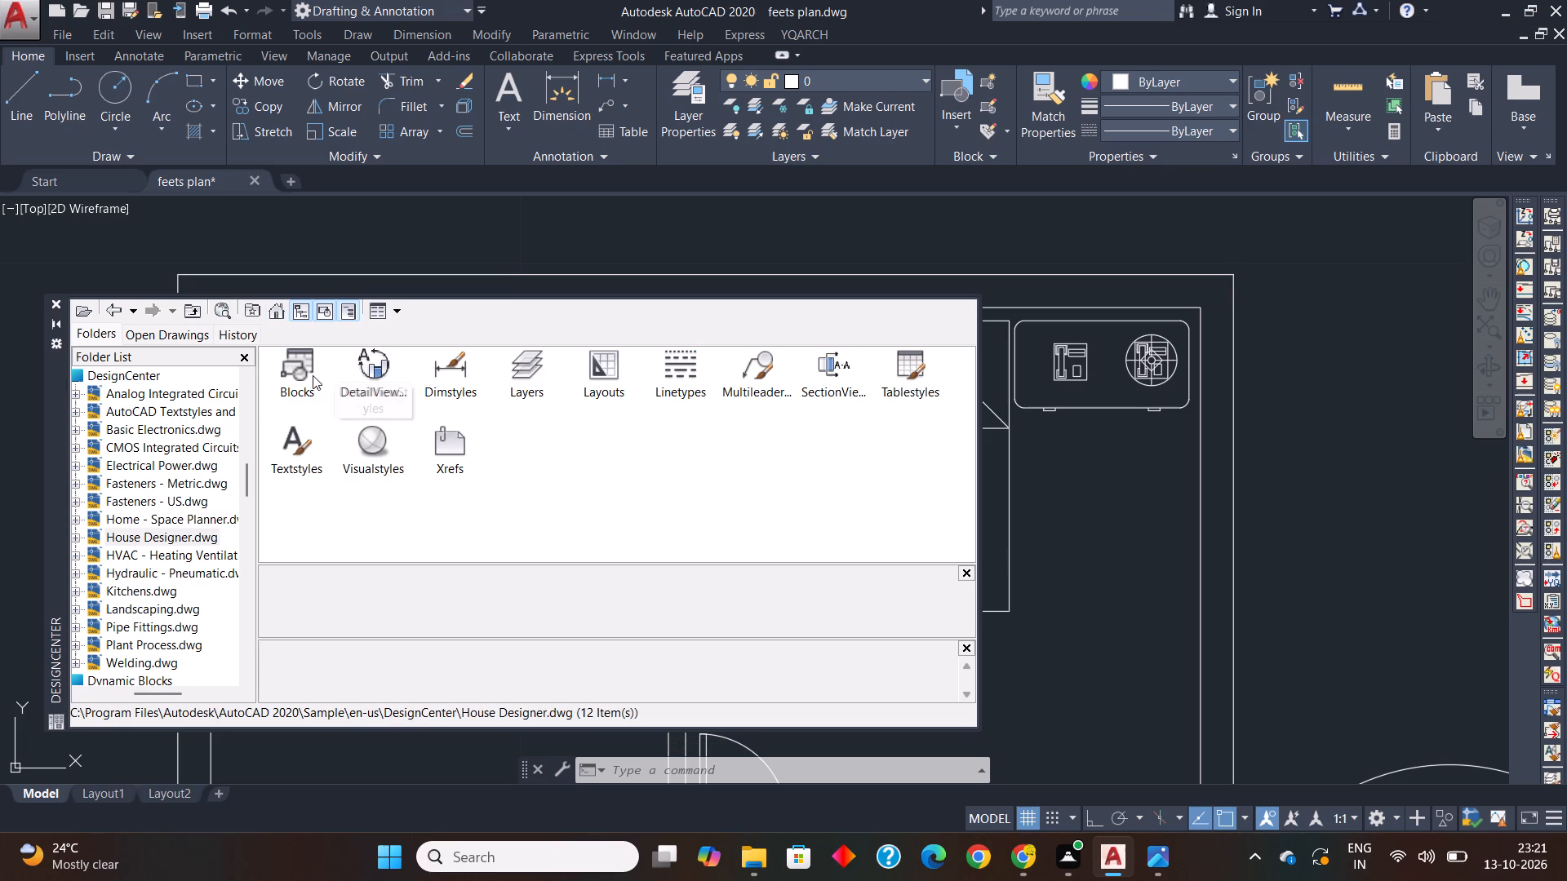
double_click(300, 370)
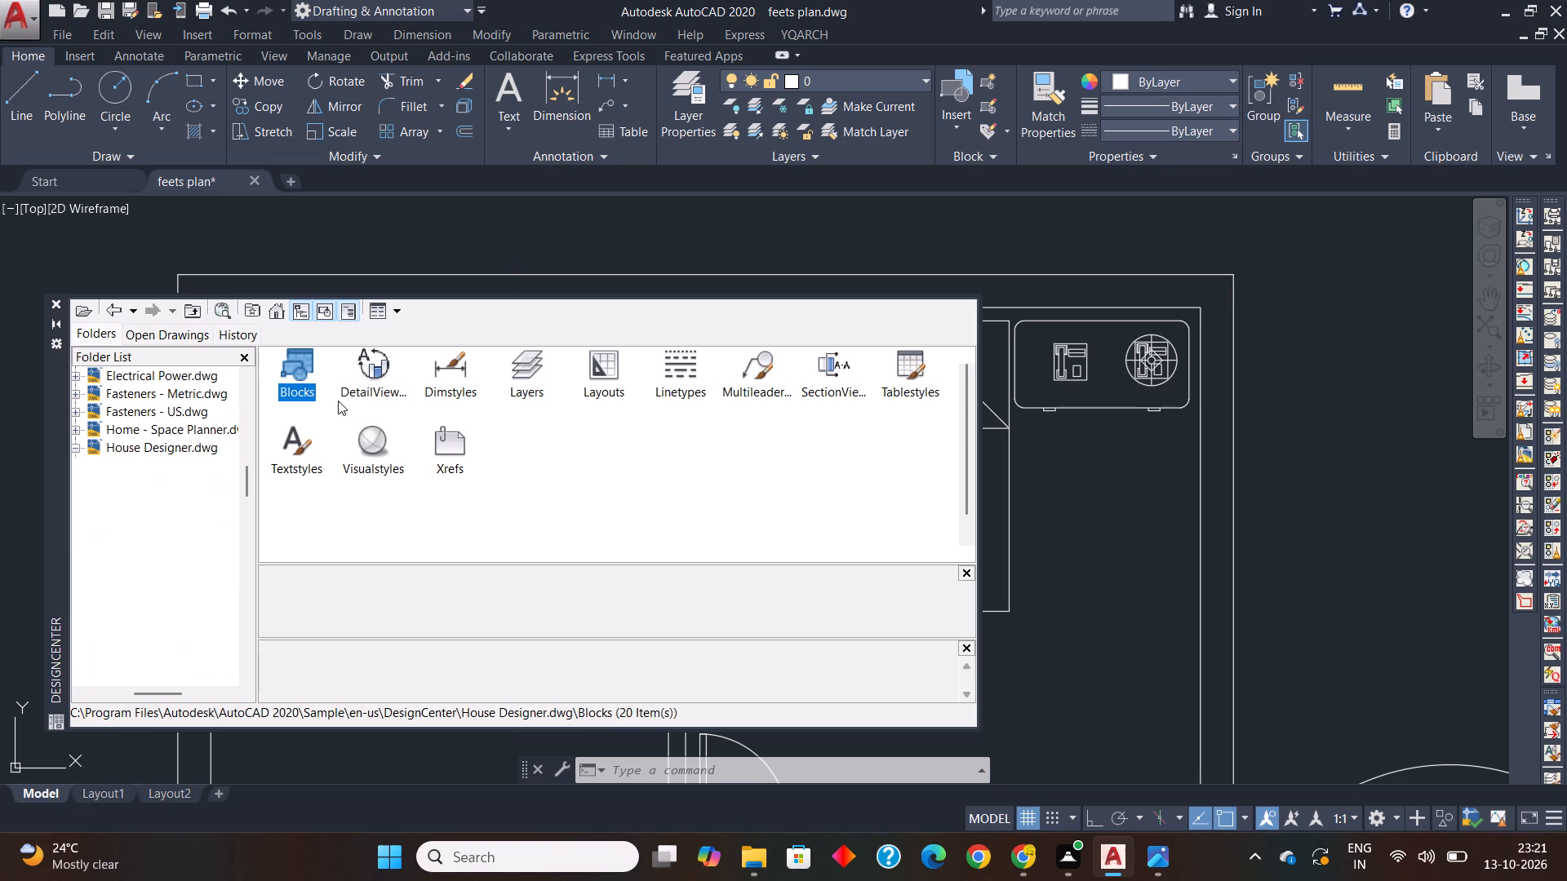
left_click_drag(835, 432, 863, 458)
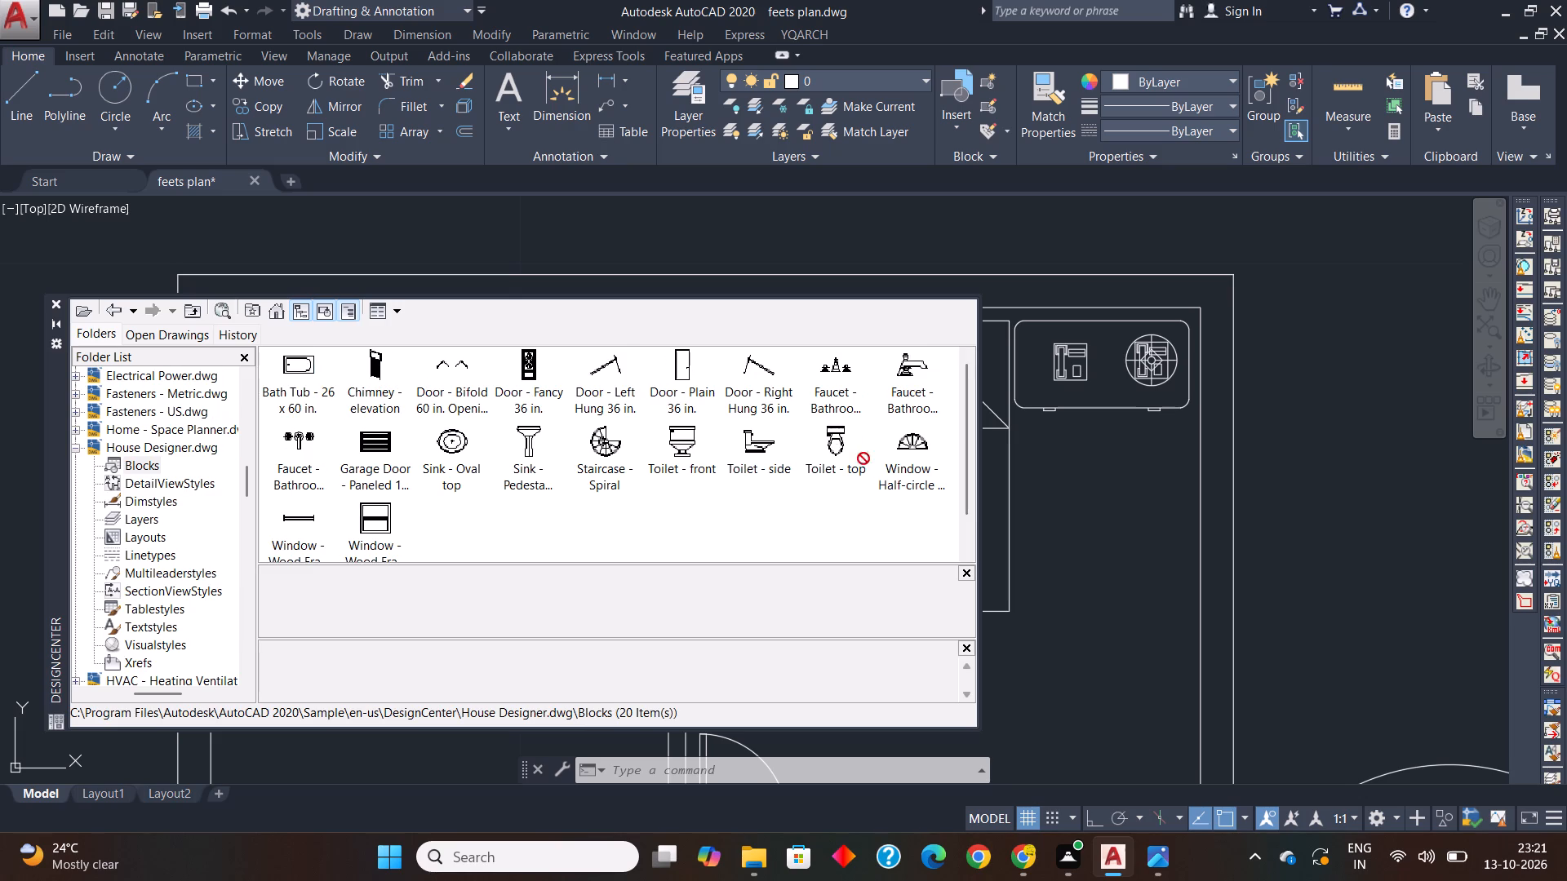
left_click_drag(863, 458, 1127, 547)
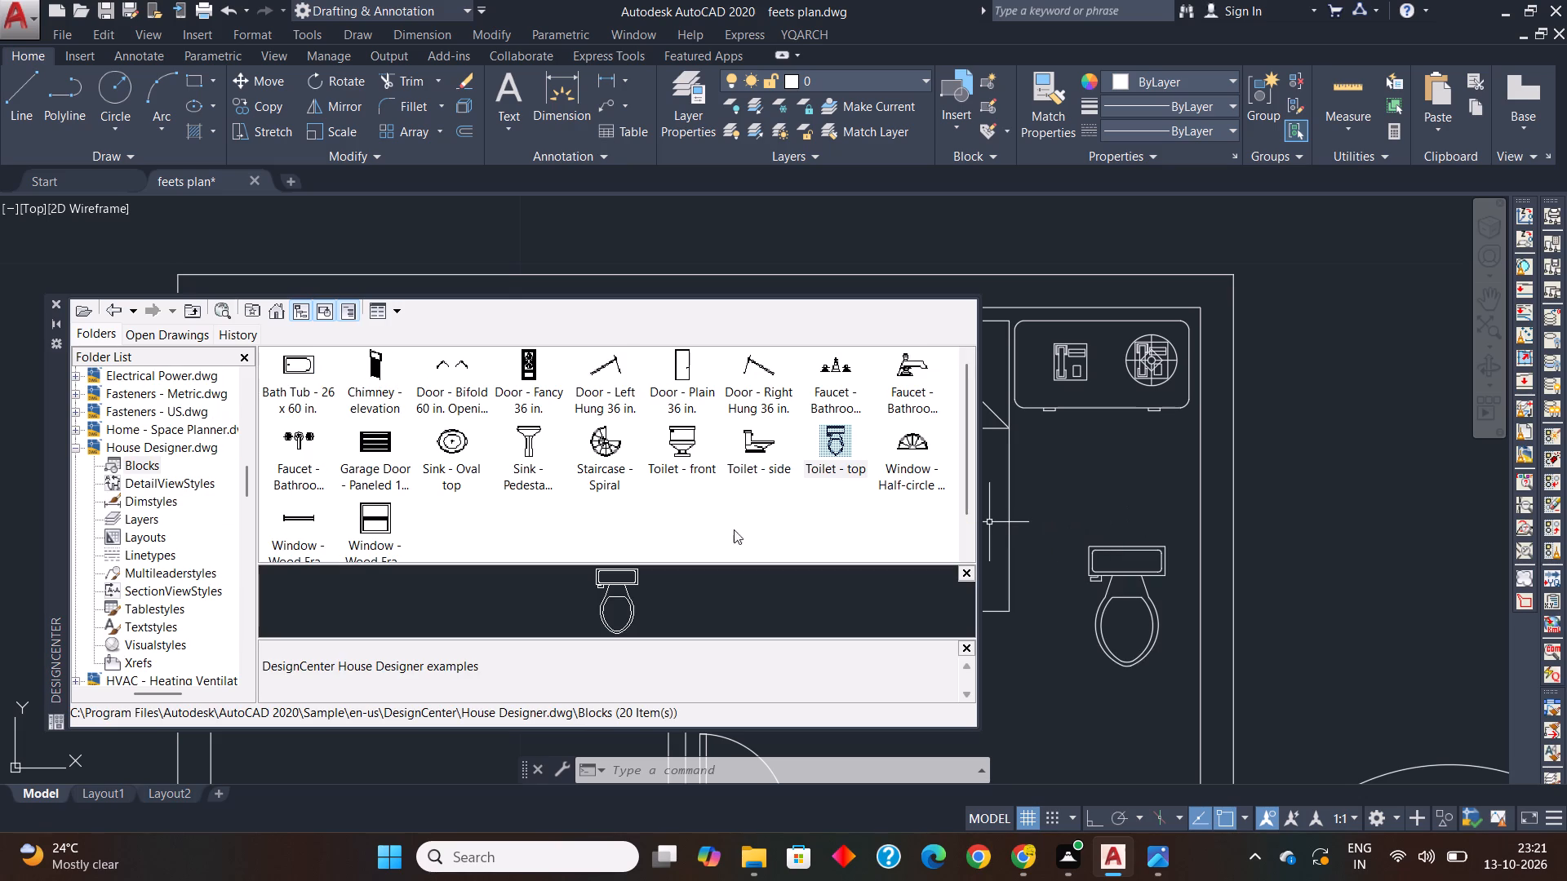
Insert the Sink - Oval top block outside the house's right wall, level with the toilet, and close DesignCenter.
left_click_drag(458, 440, 1163, 581)
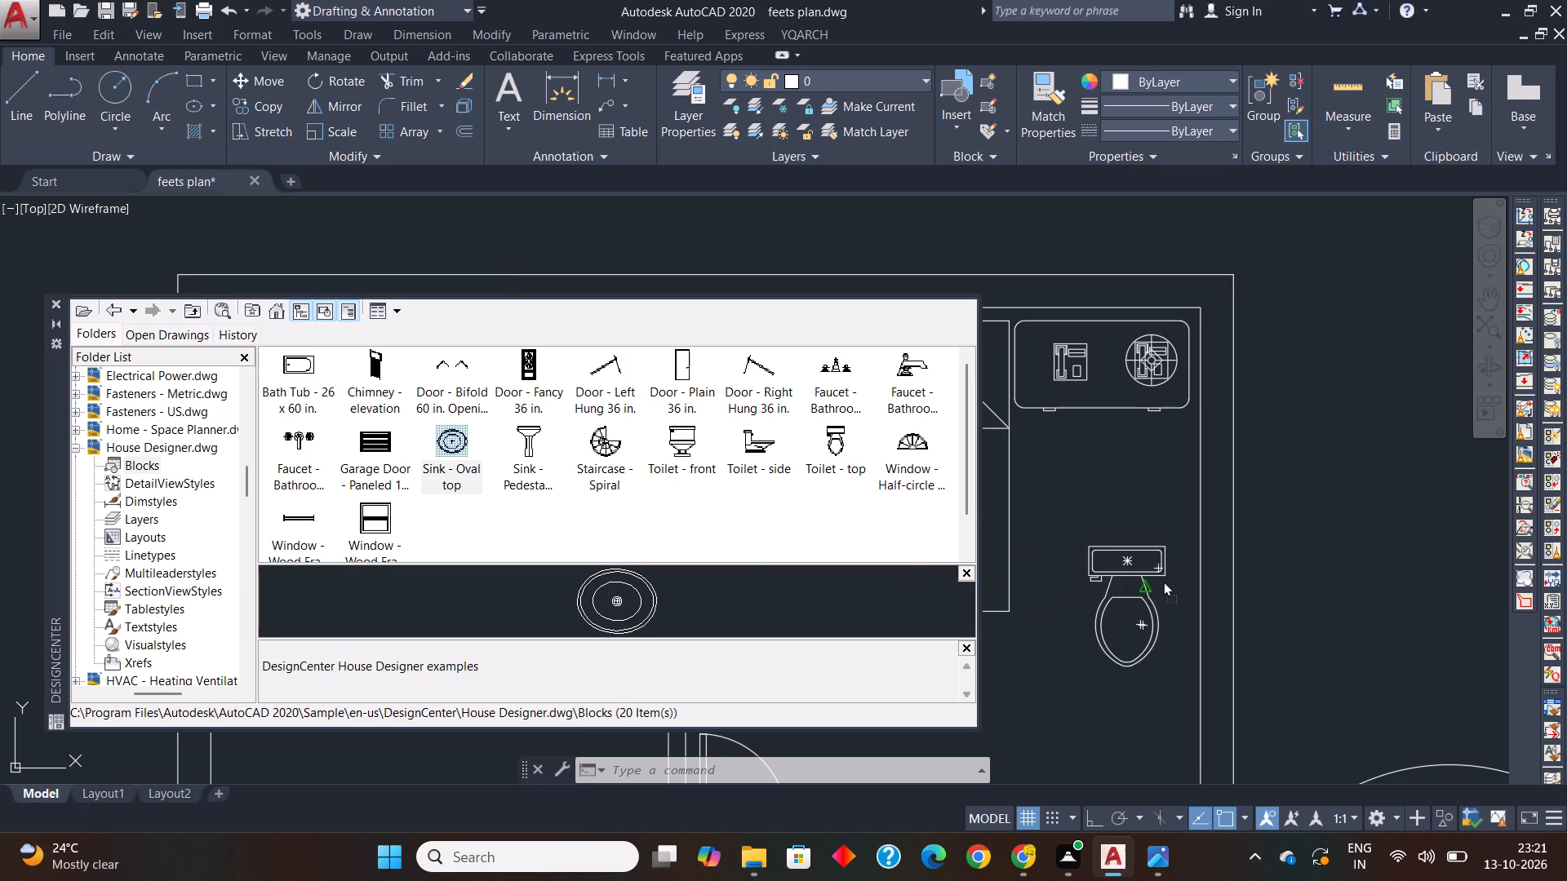
left_click_drag(1163, 581, 1322, 569)
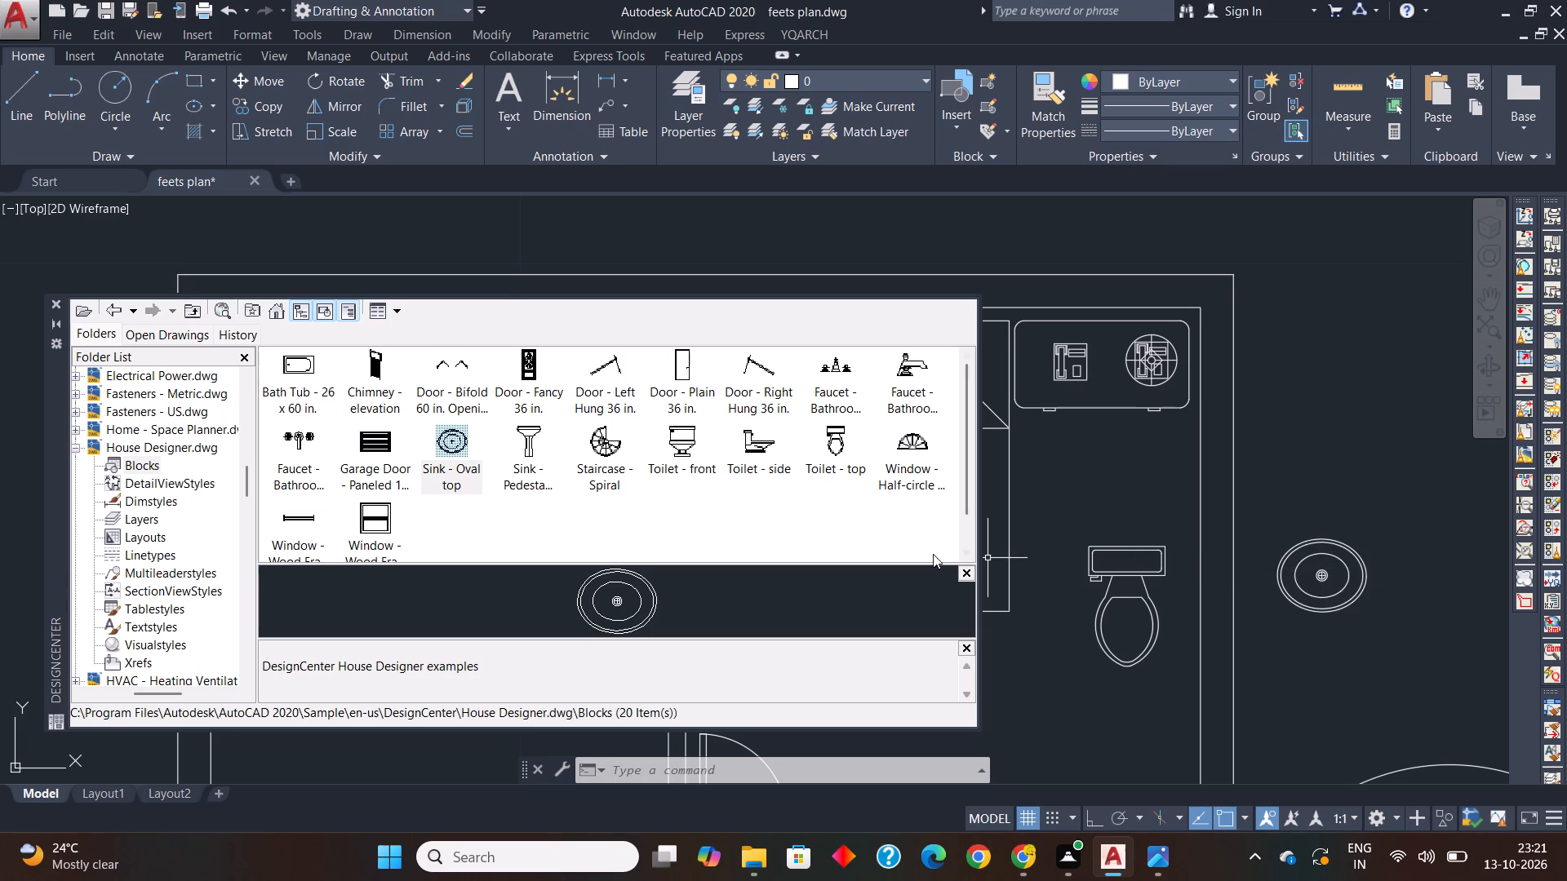
left_click(55, 305)
Move the toilet by its insertion point to the middle of the upper inner wall line of the narrow bathroom.
left_click(1139, 551)
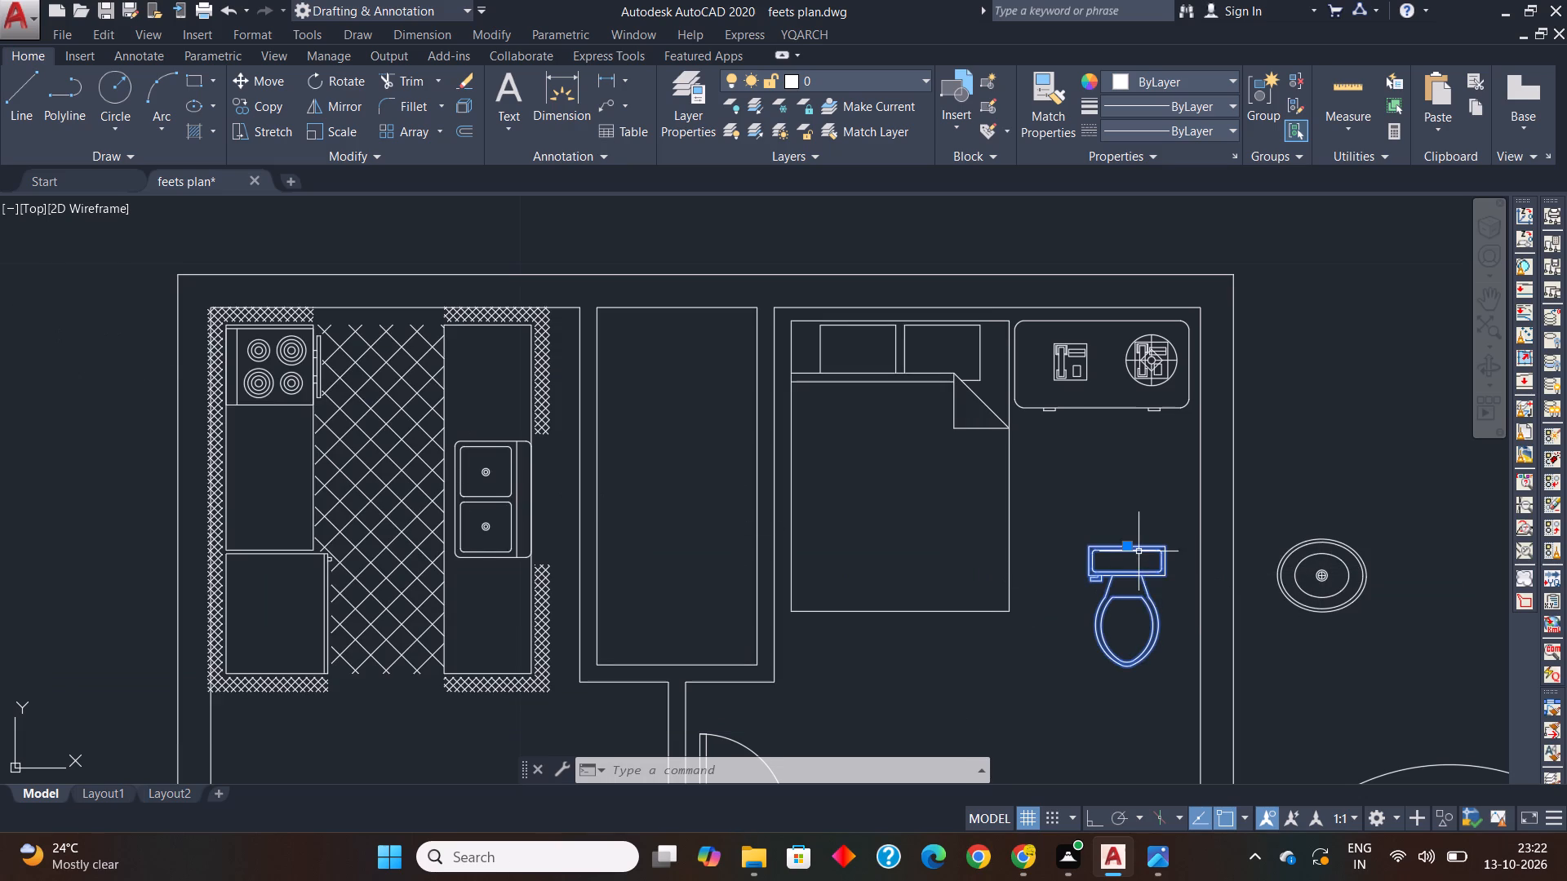
left_click(1130, 544)
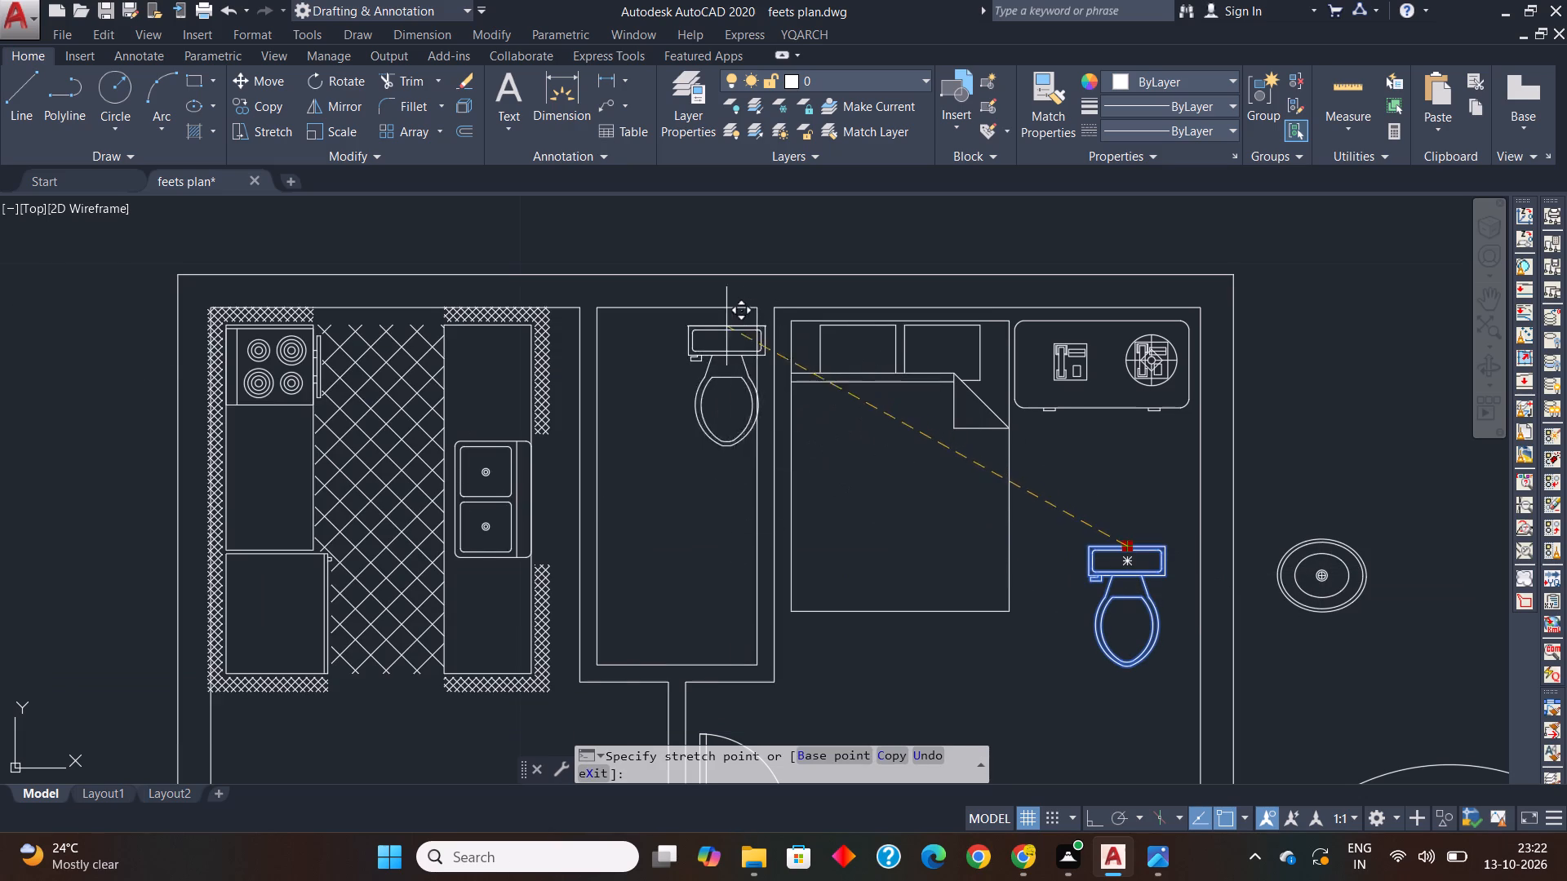
left_click(676, 308)
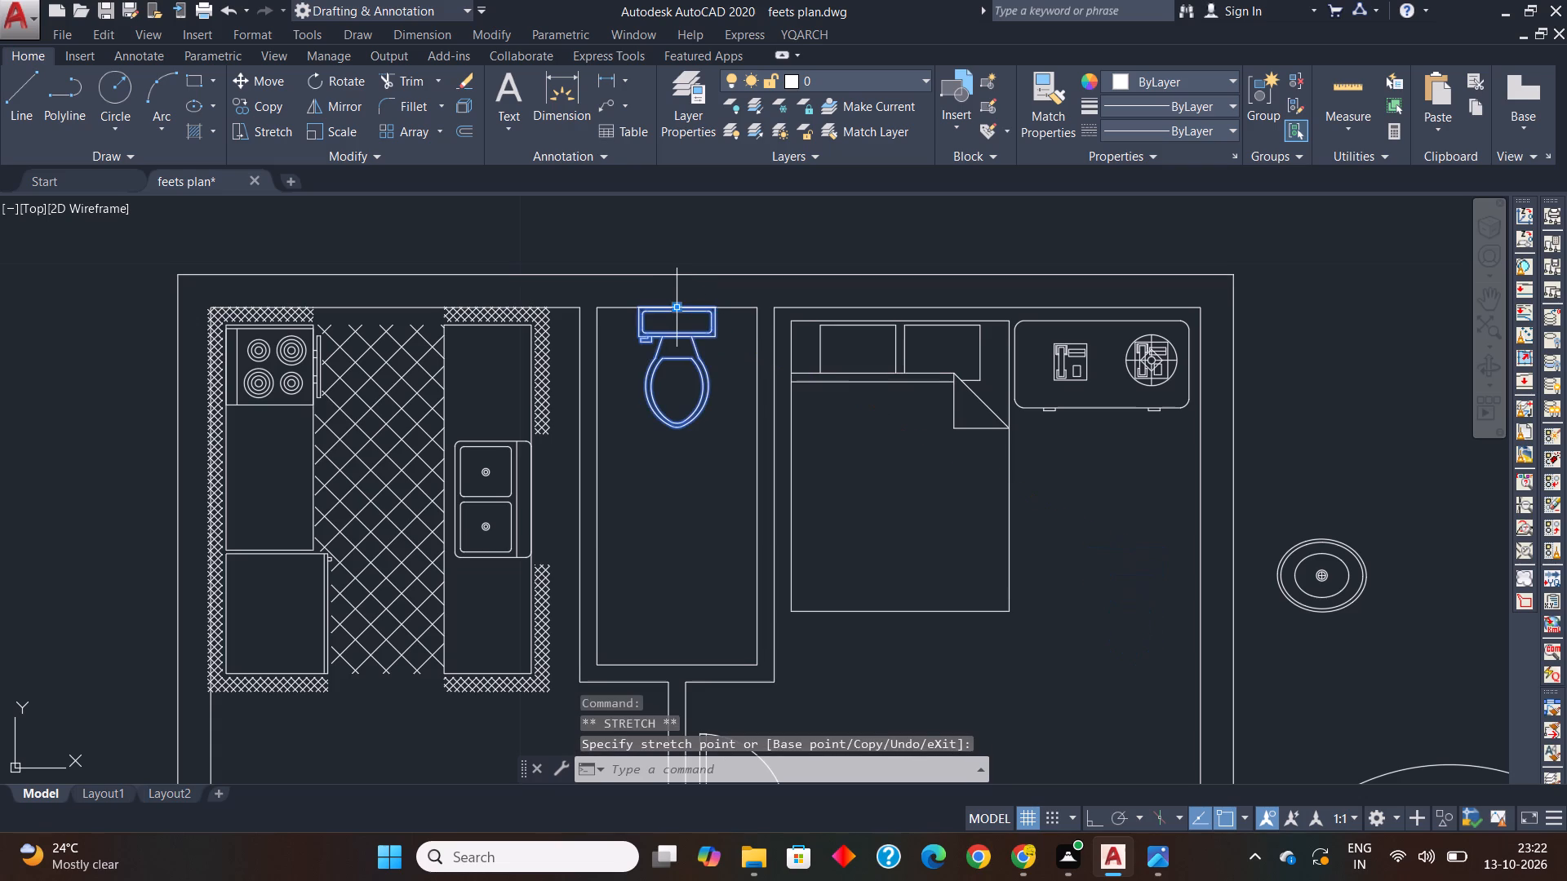
key("Escape")
key("Escape")
Move the oval sink into the lower-left part of the bathroom, close to the left wall.
left_click(1297, 582)
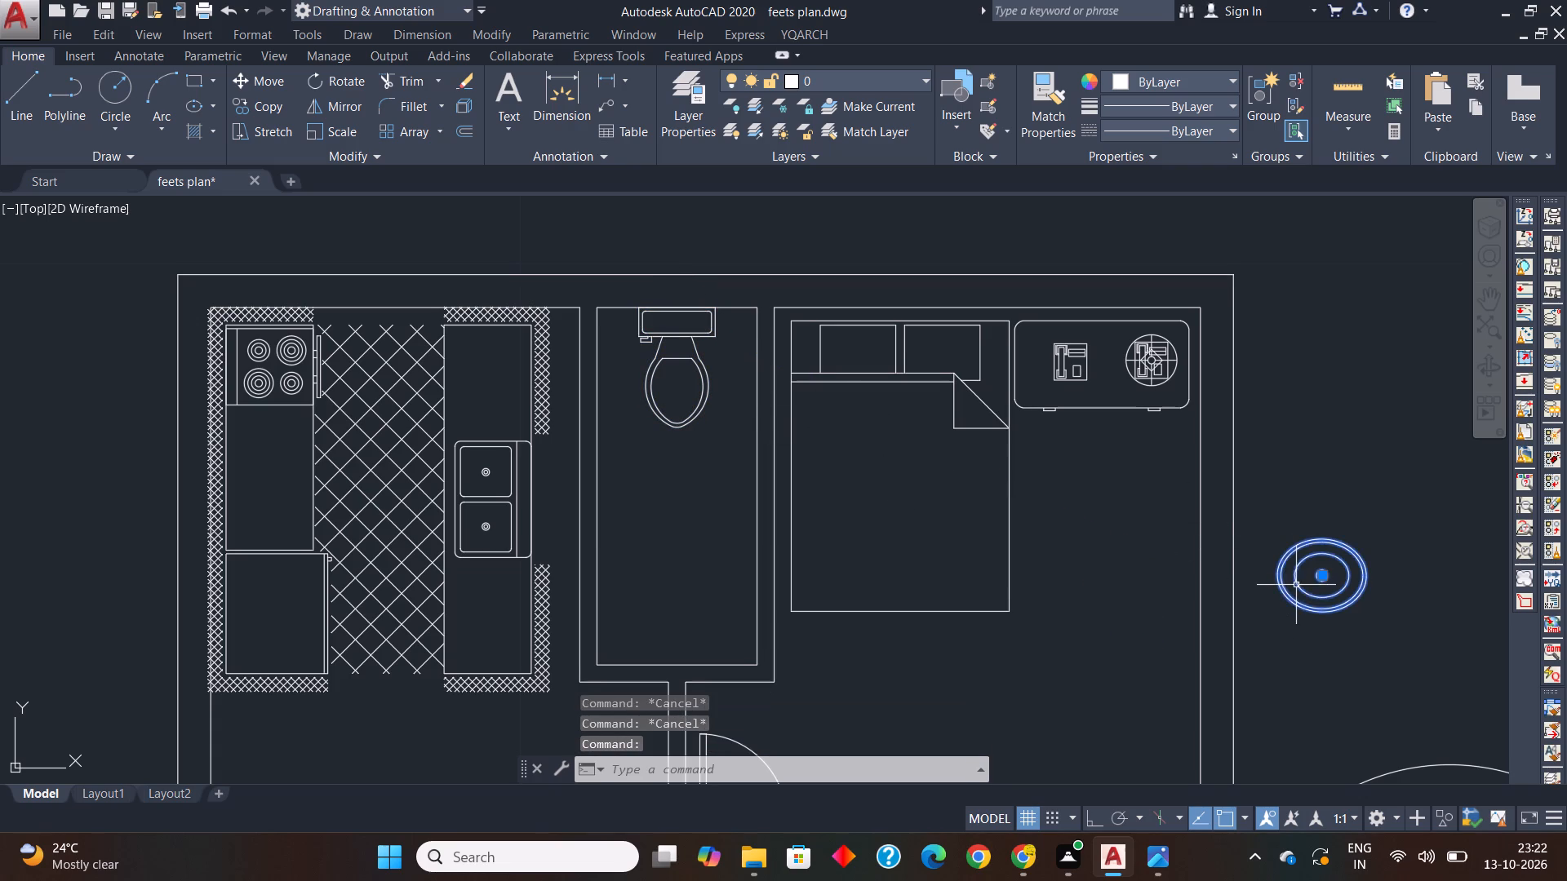
left_click(1322, 574)
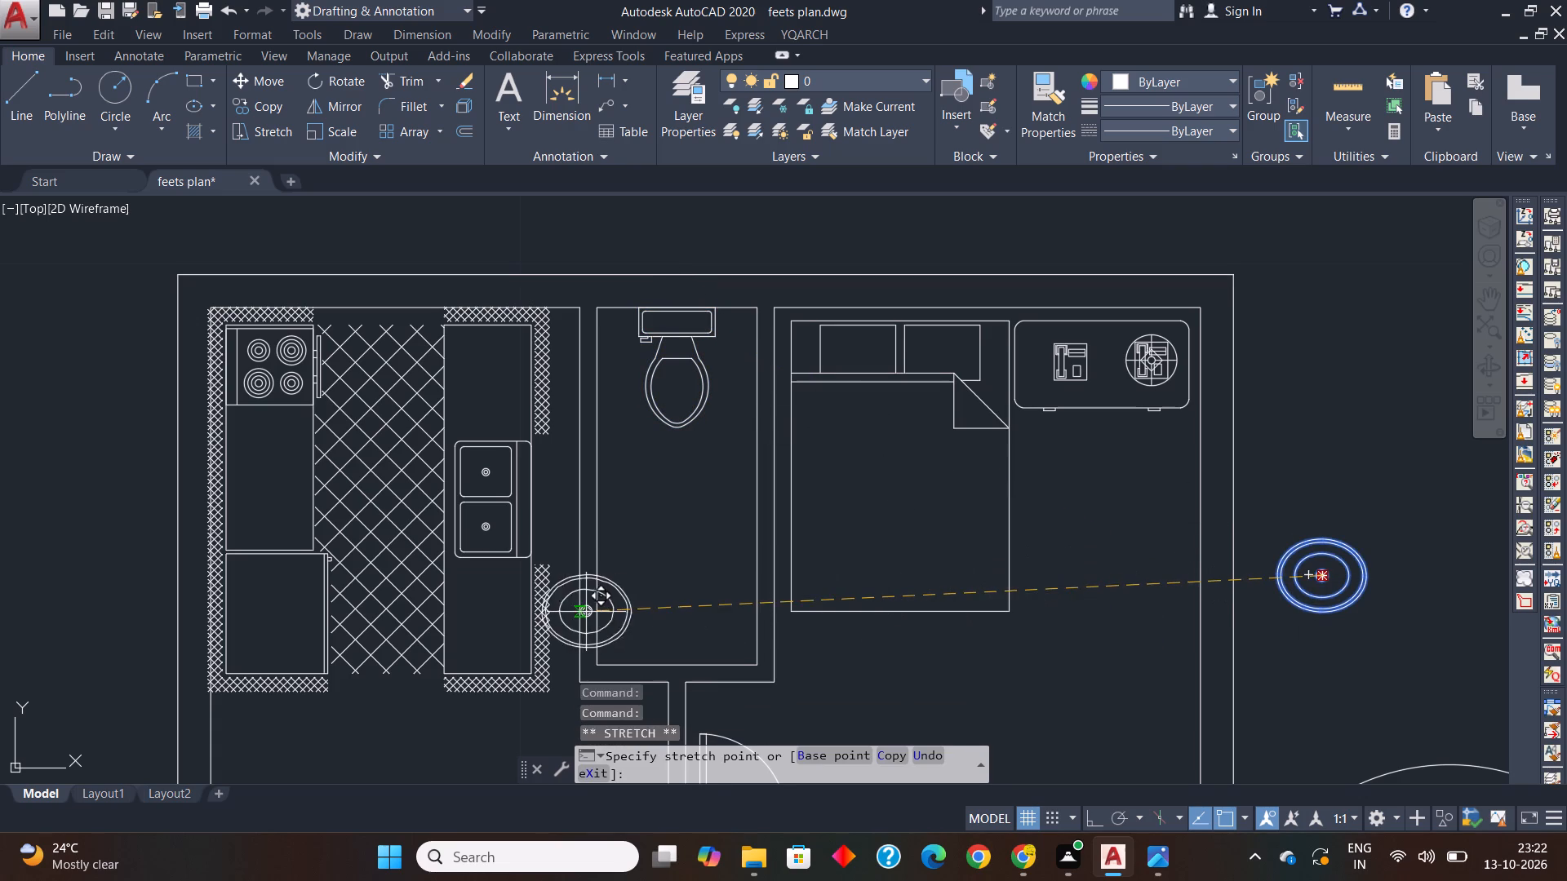
scroll(600, 612, "up", 2)
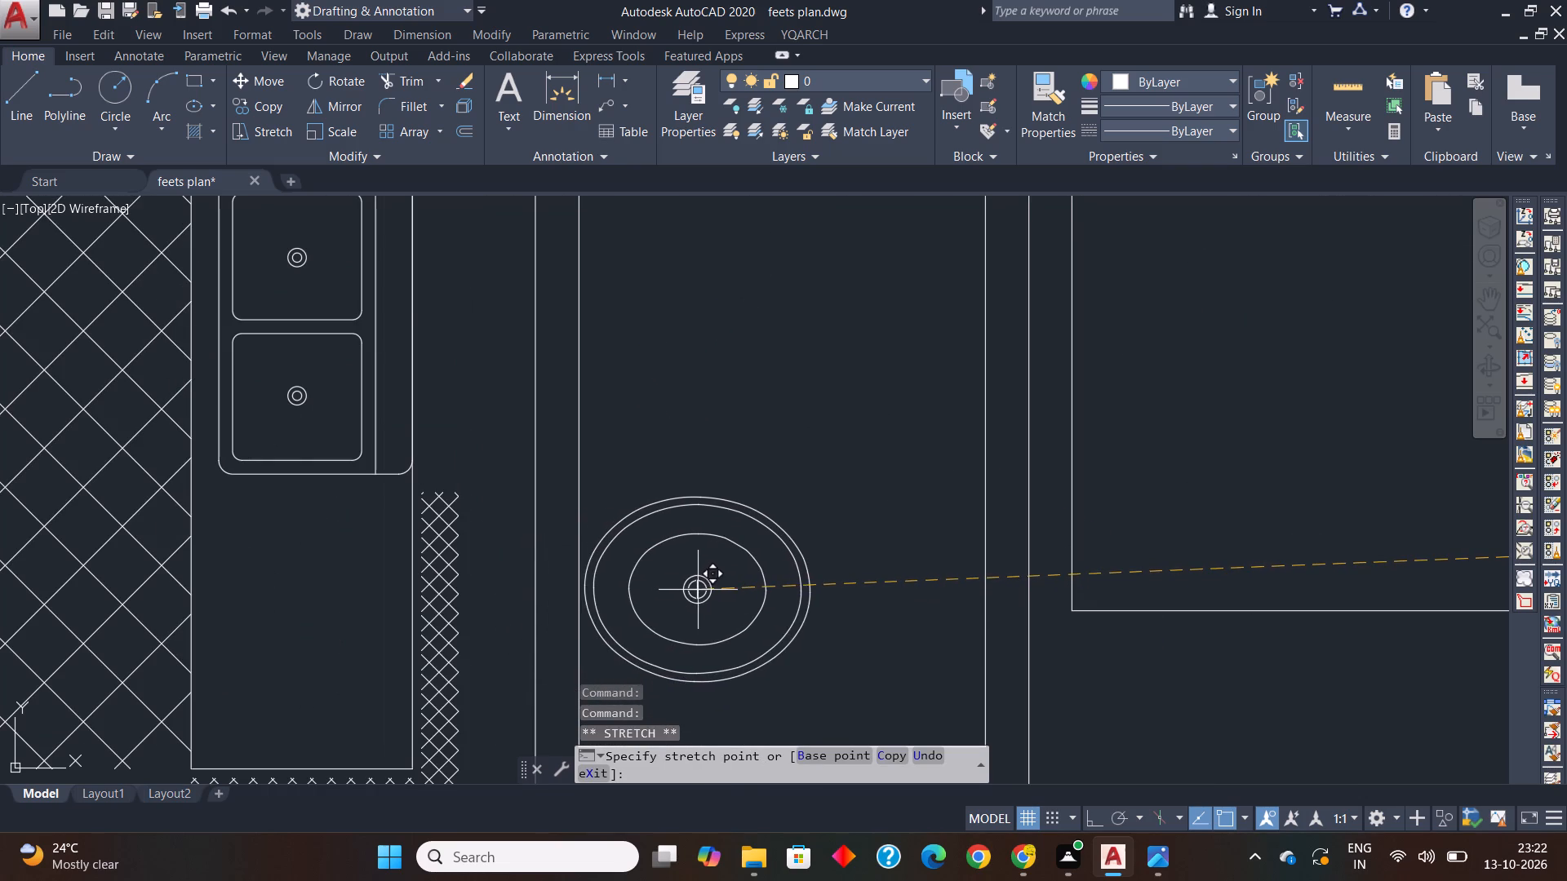
left_click(698, 589)
Rotate the oval sink 90 degrees about its centre, using Ortho mode.
scroll(712, 535, "down", 1)
key("r")
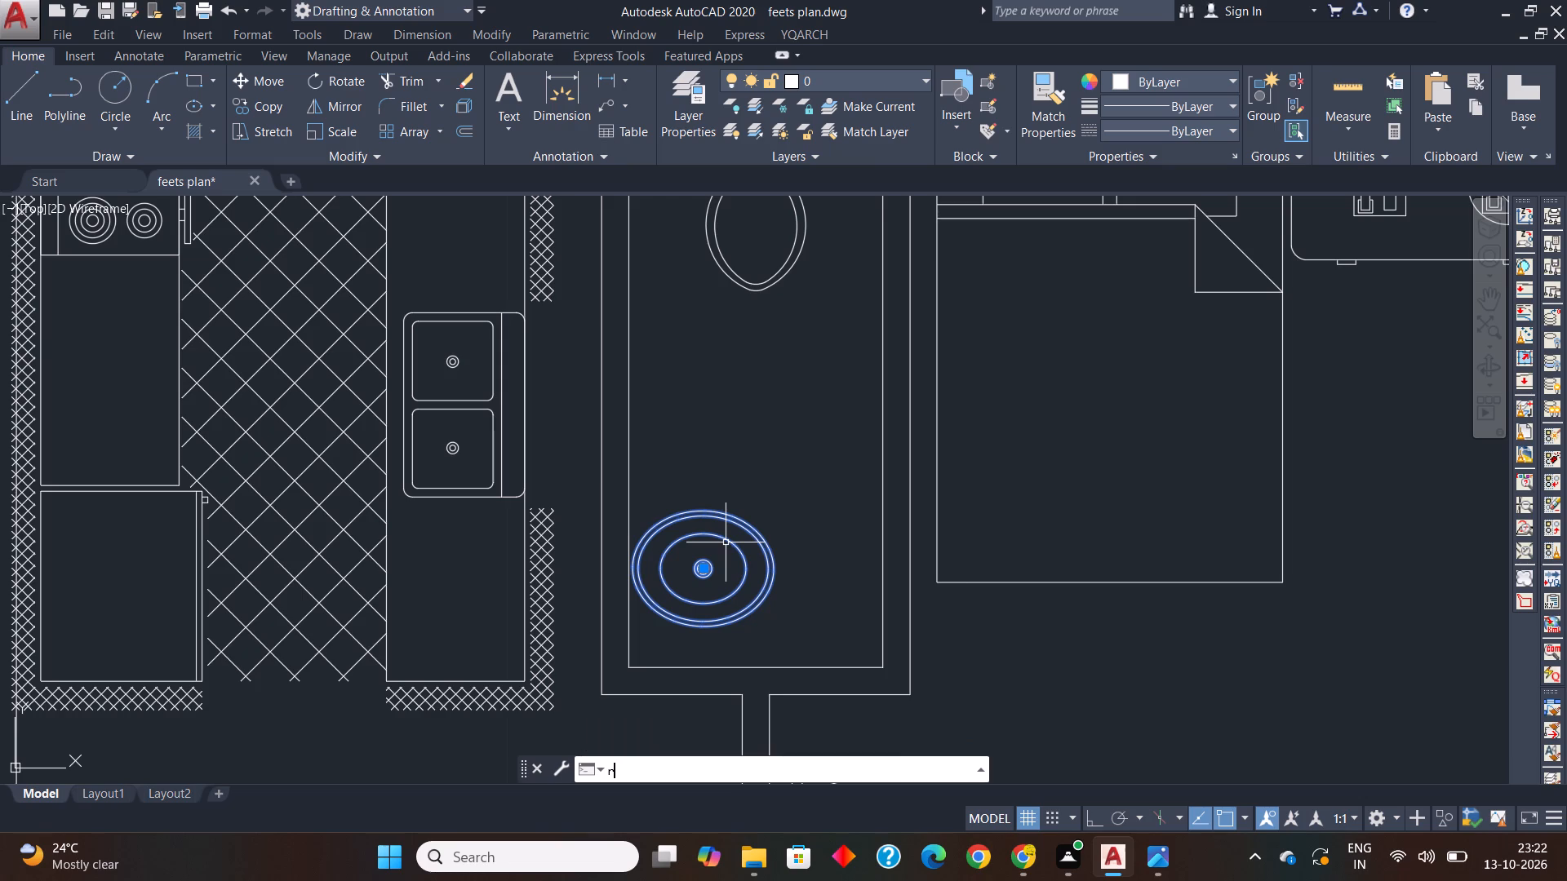
type("o")
key("space")
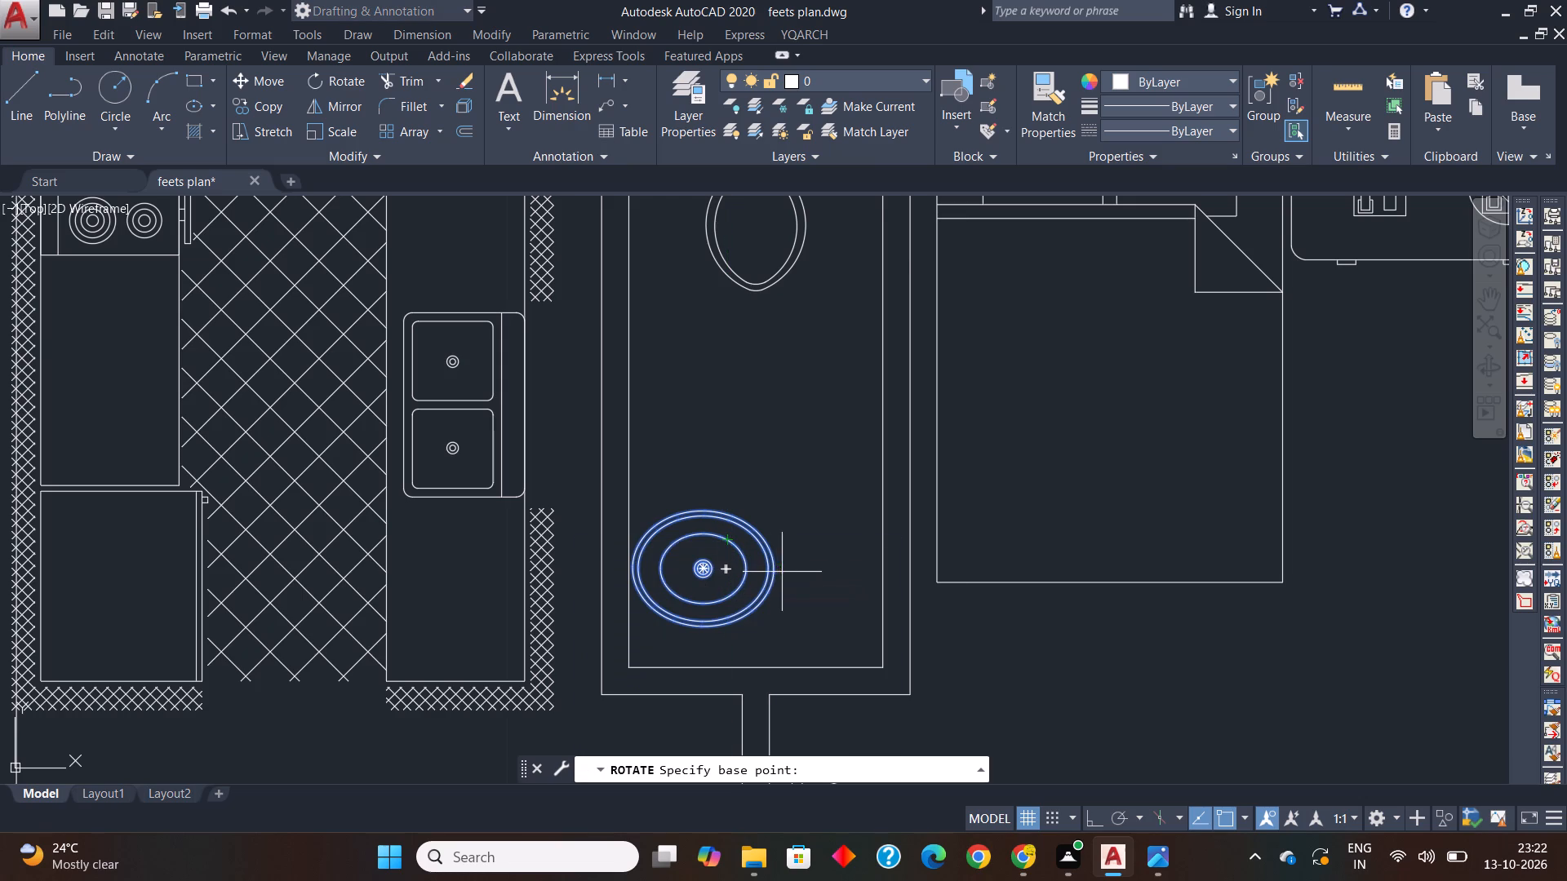
left_click(704, 568)
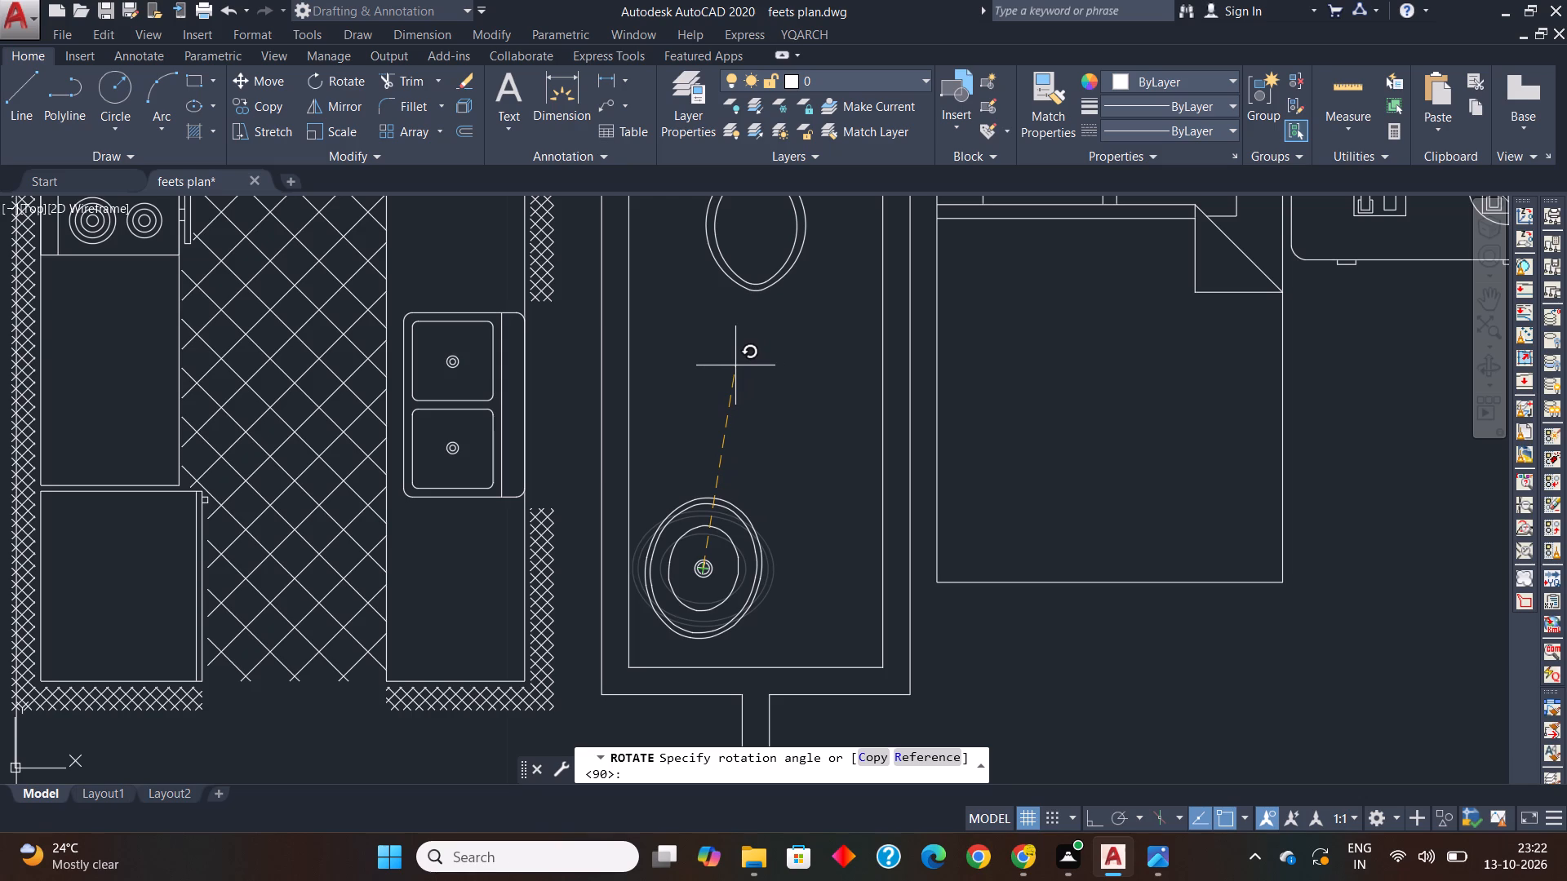
key("F8")
left_click(708, 377)
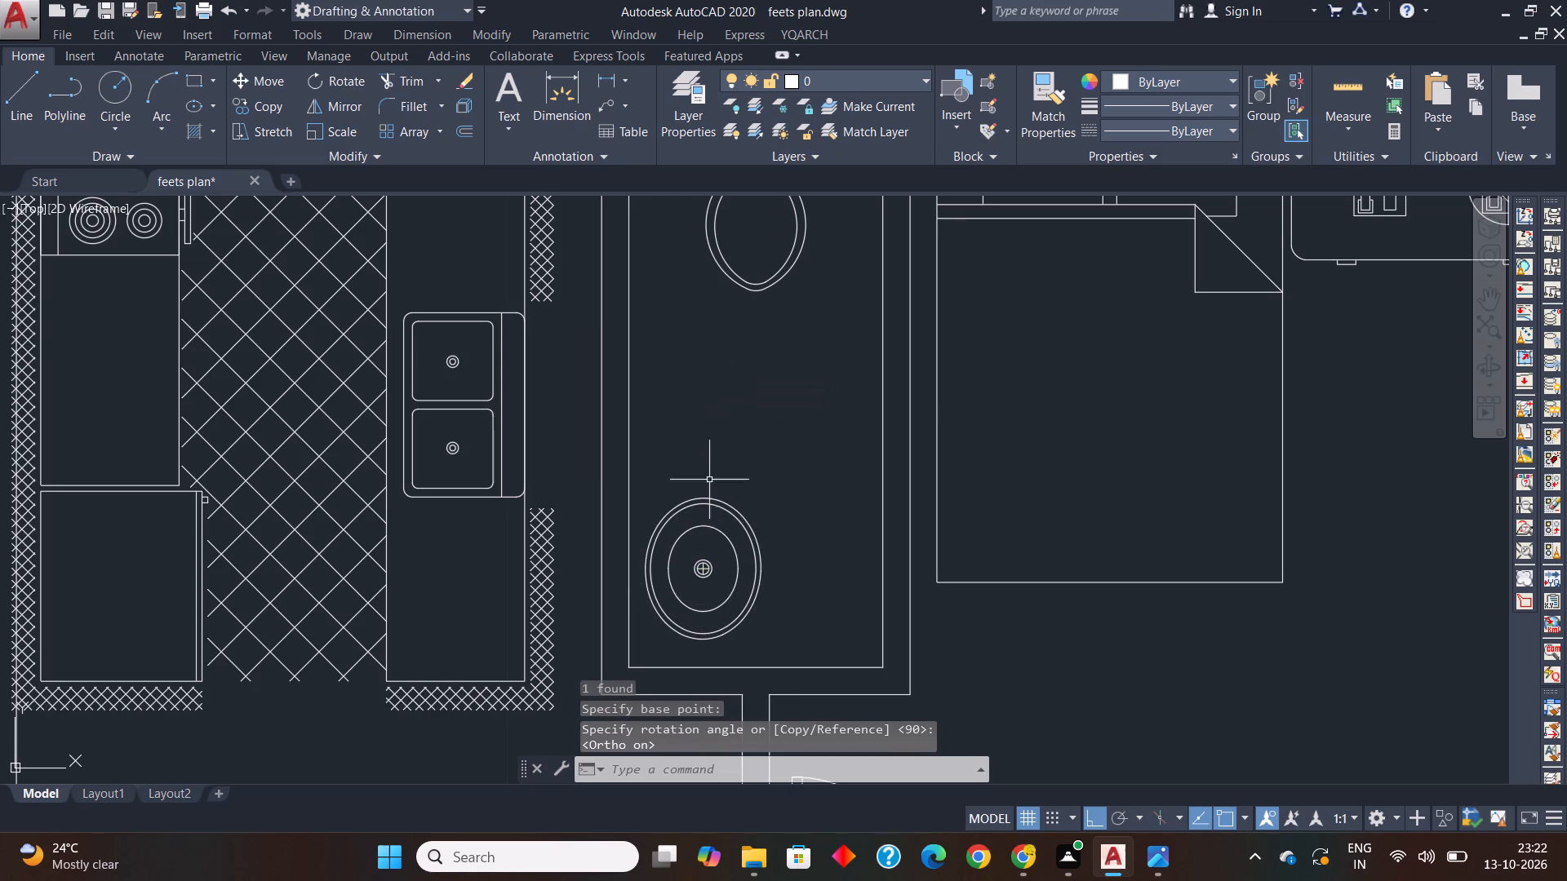
Move the oval sink by its left edge onto the bathroom's left inner wall line, a little higher up, with Ortho off.
left_click(712, 502)
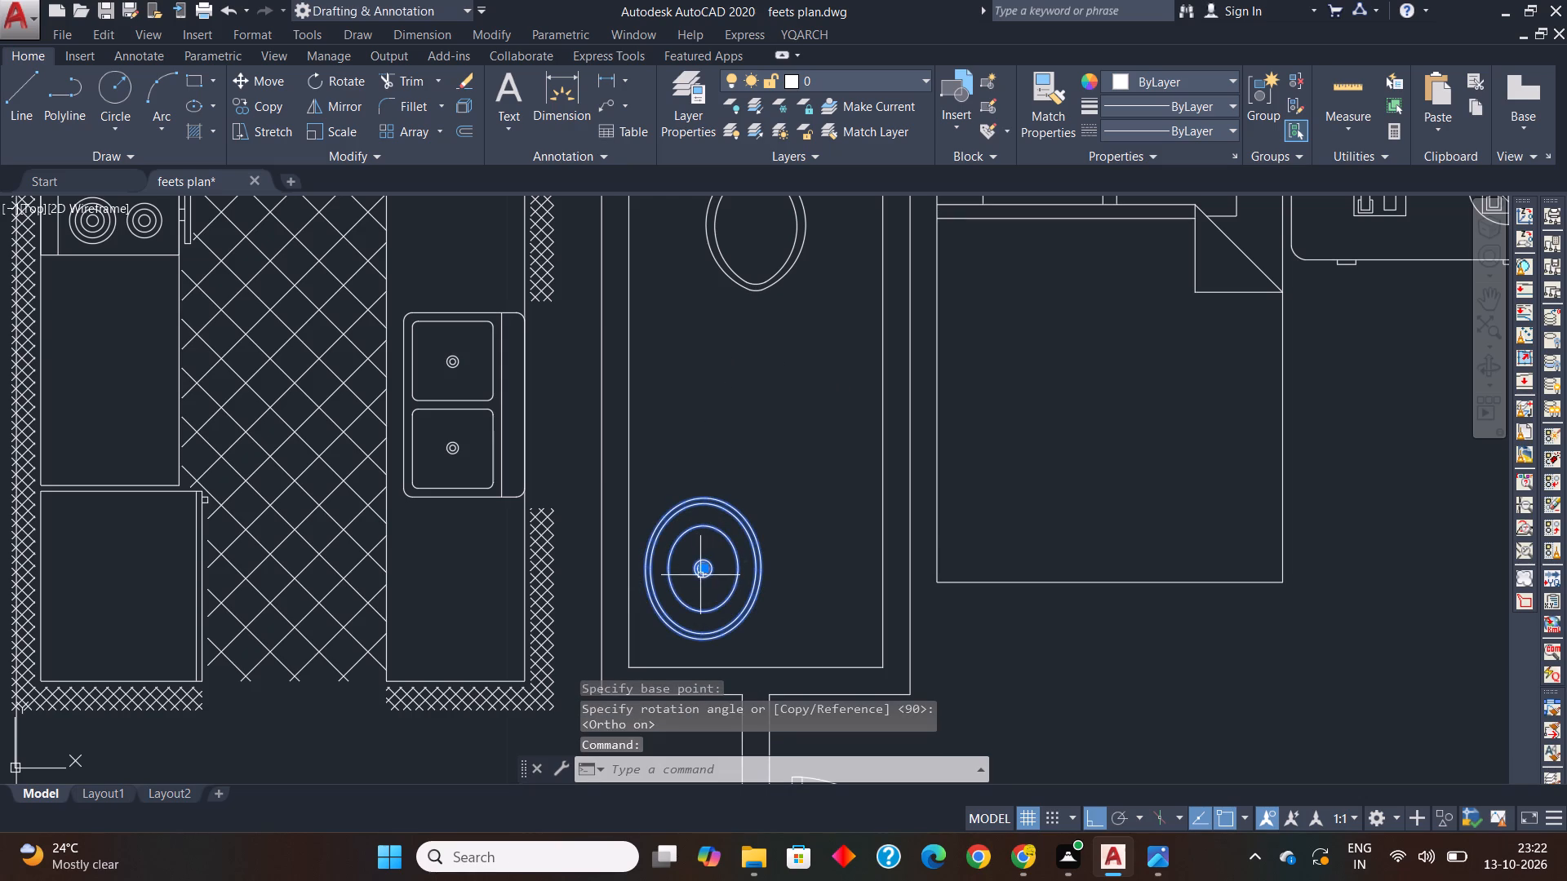
key("F8")
type("m")
key("space")
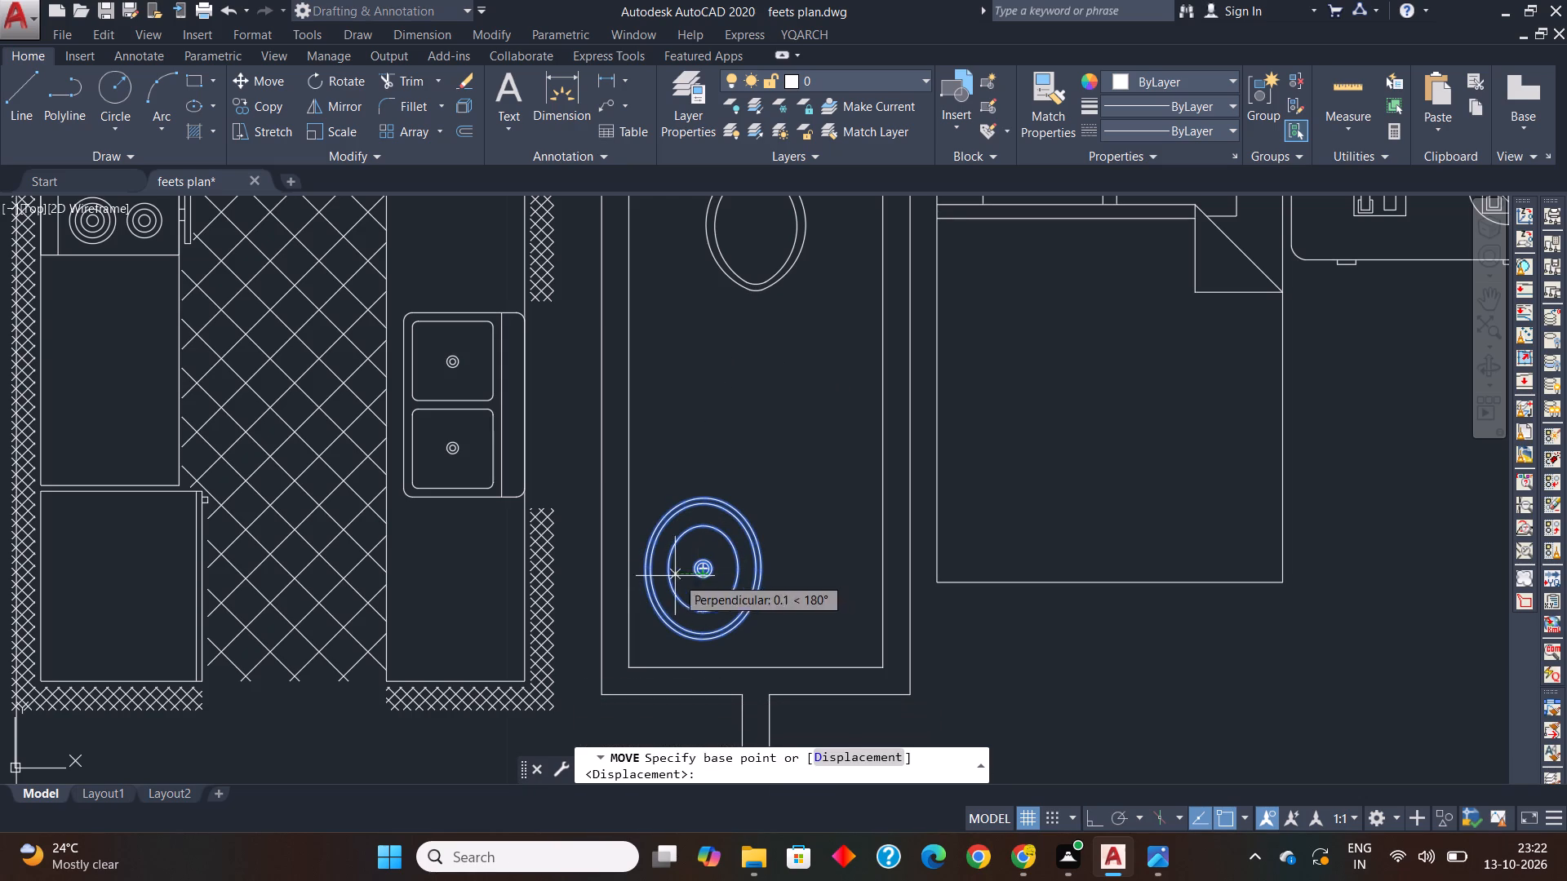
left_click(644, 569)
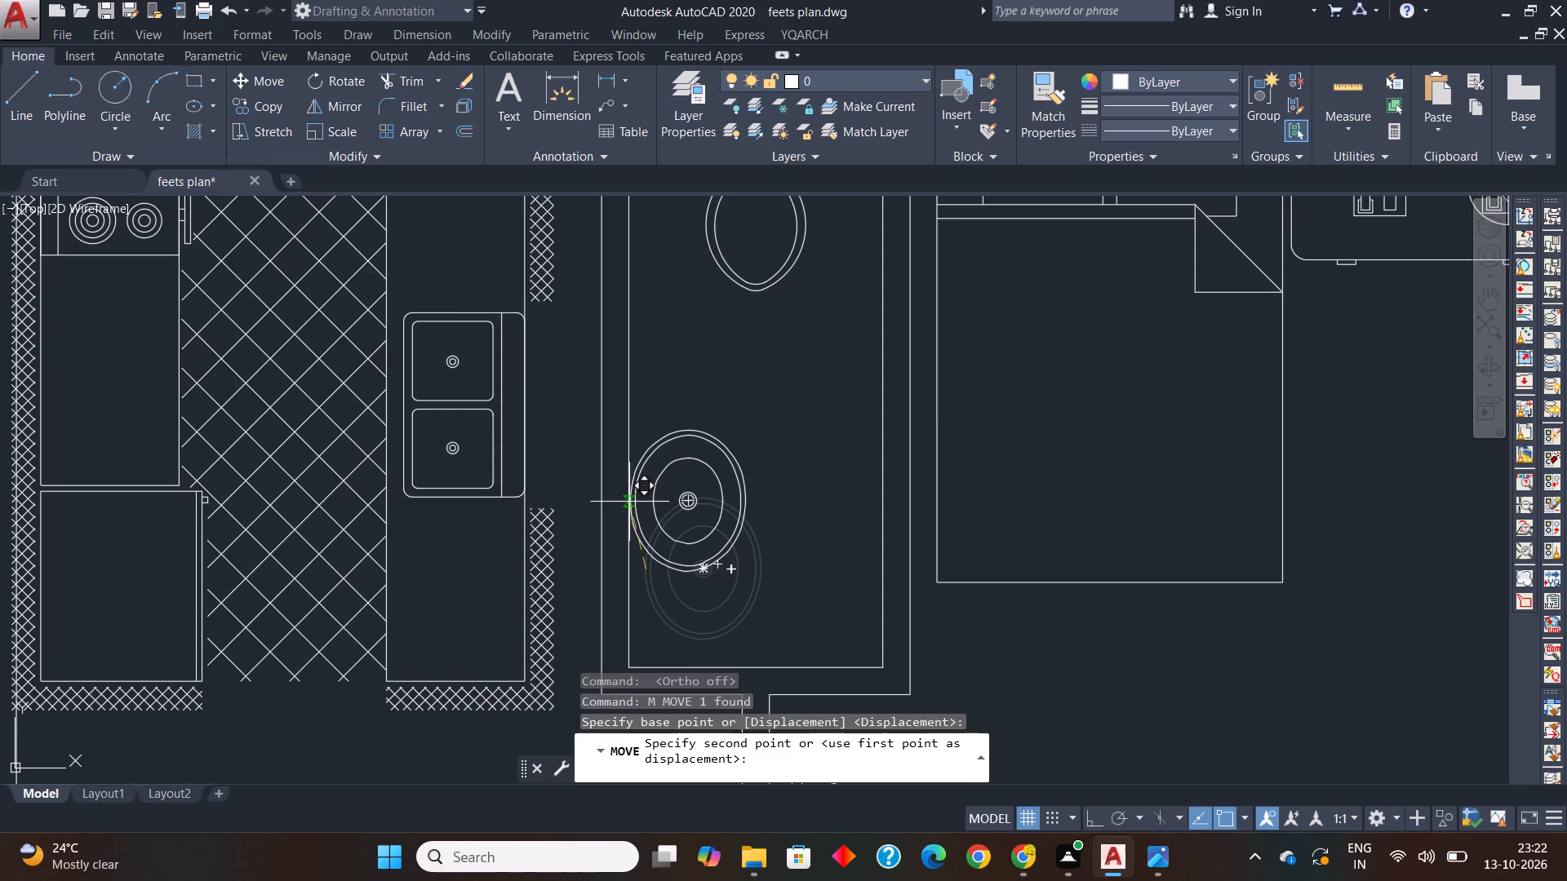
left_click(627, 500)
Insert the Bath Tub - 26 x 60 in. block from House Designer.dwg into the empty space to the right of the house, and collapse DesignCenter.
scroll(627, 505, "down", 3)
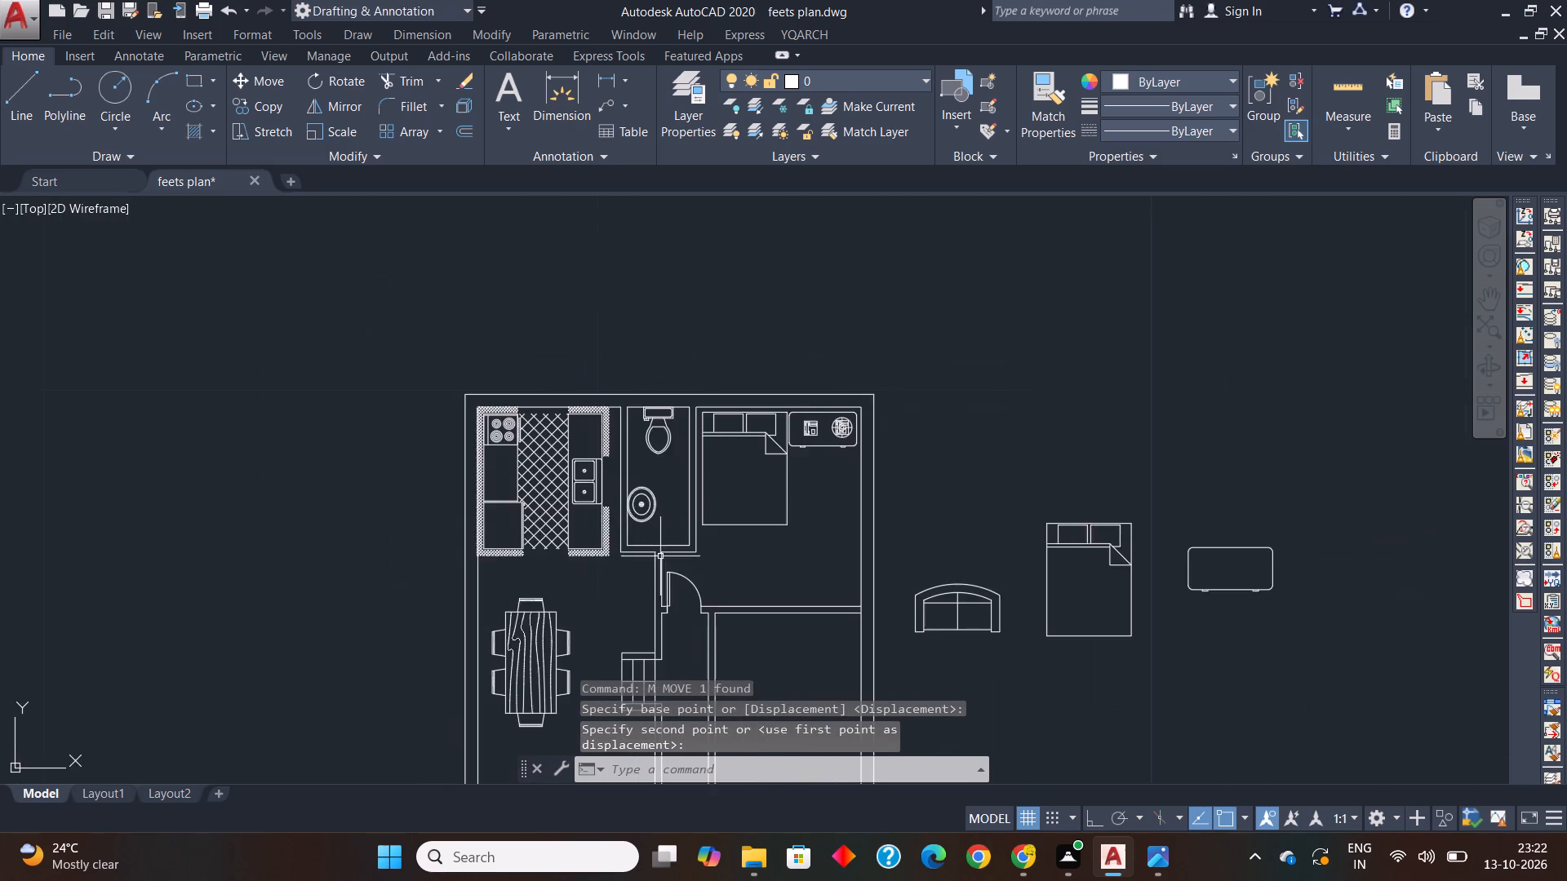
middle_click_drag(679, 599, 665, 350)
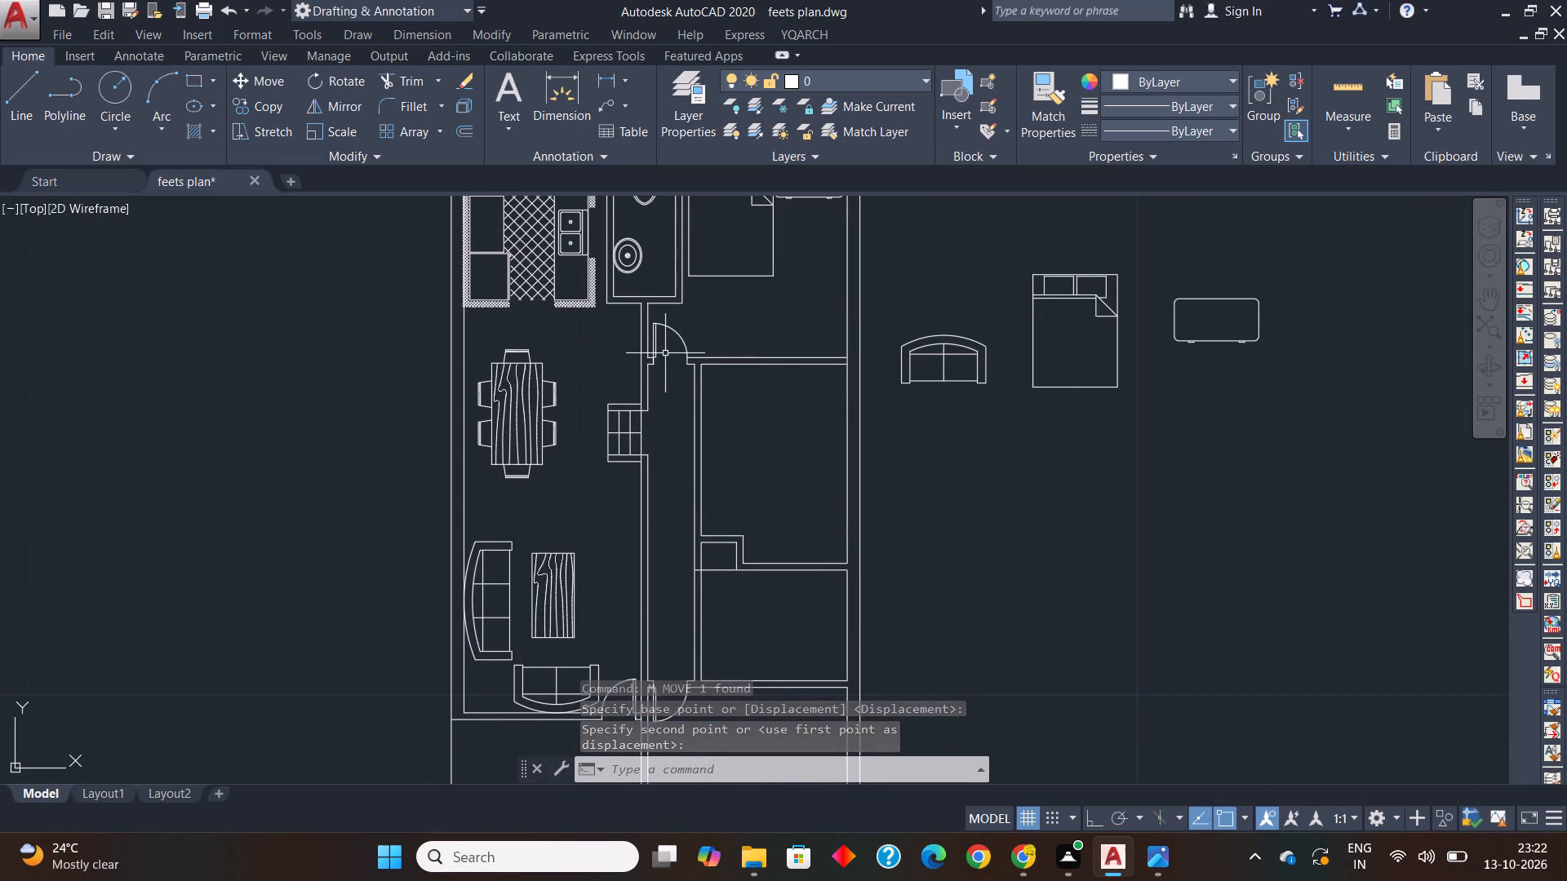
middle_click_drag(740, 555, 703, 458)
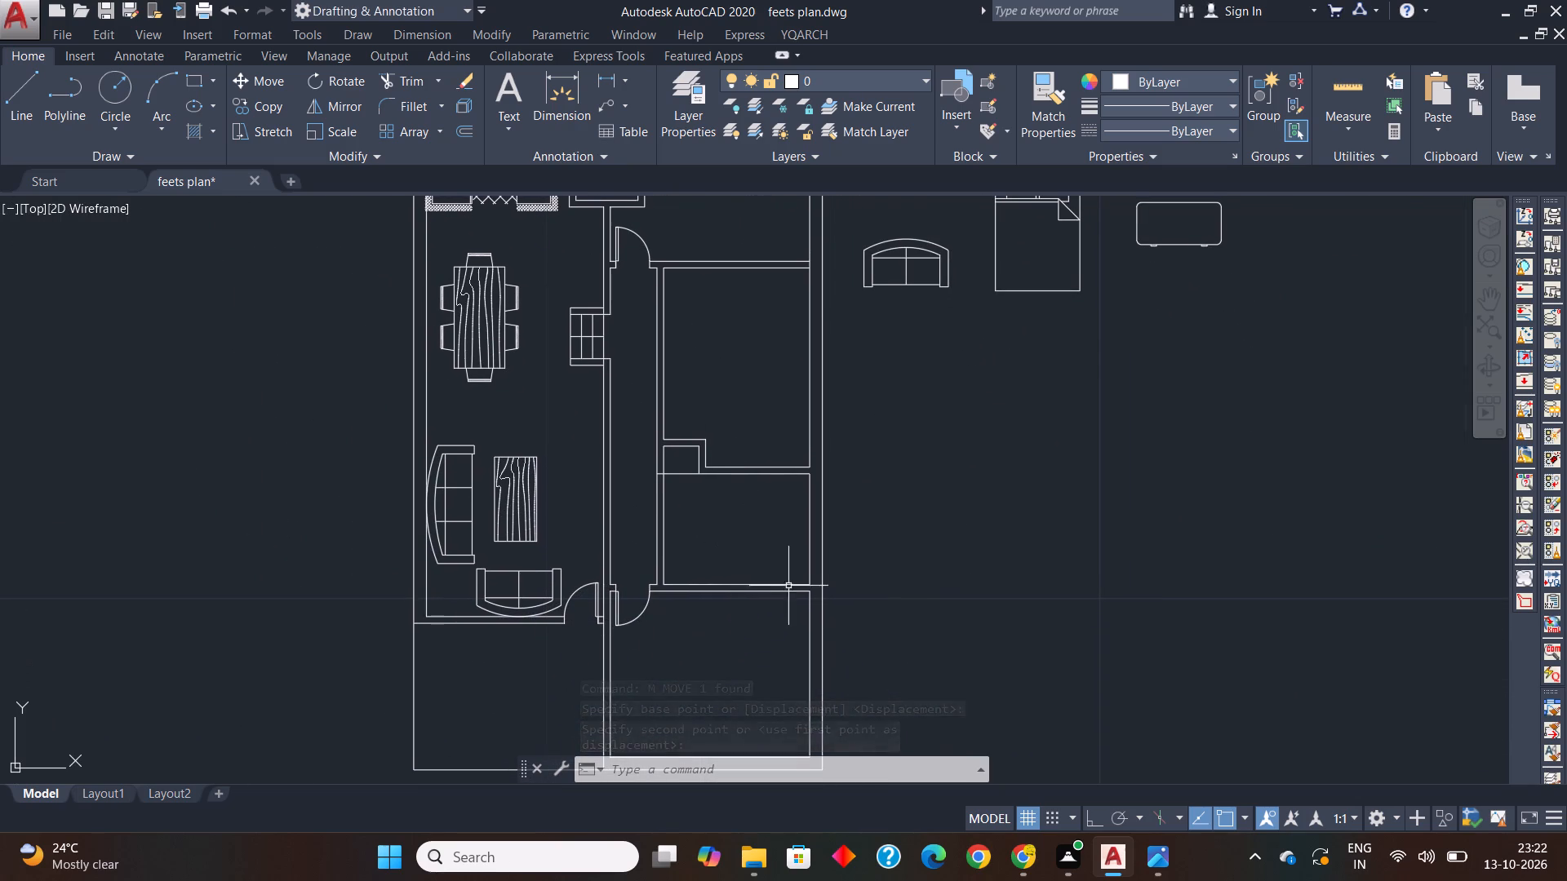
key("ctrl+2")
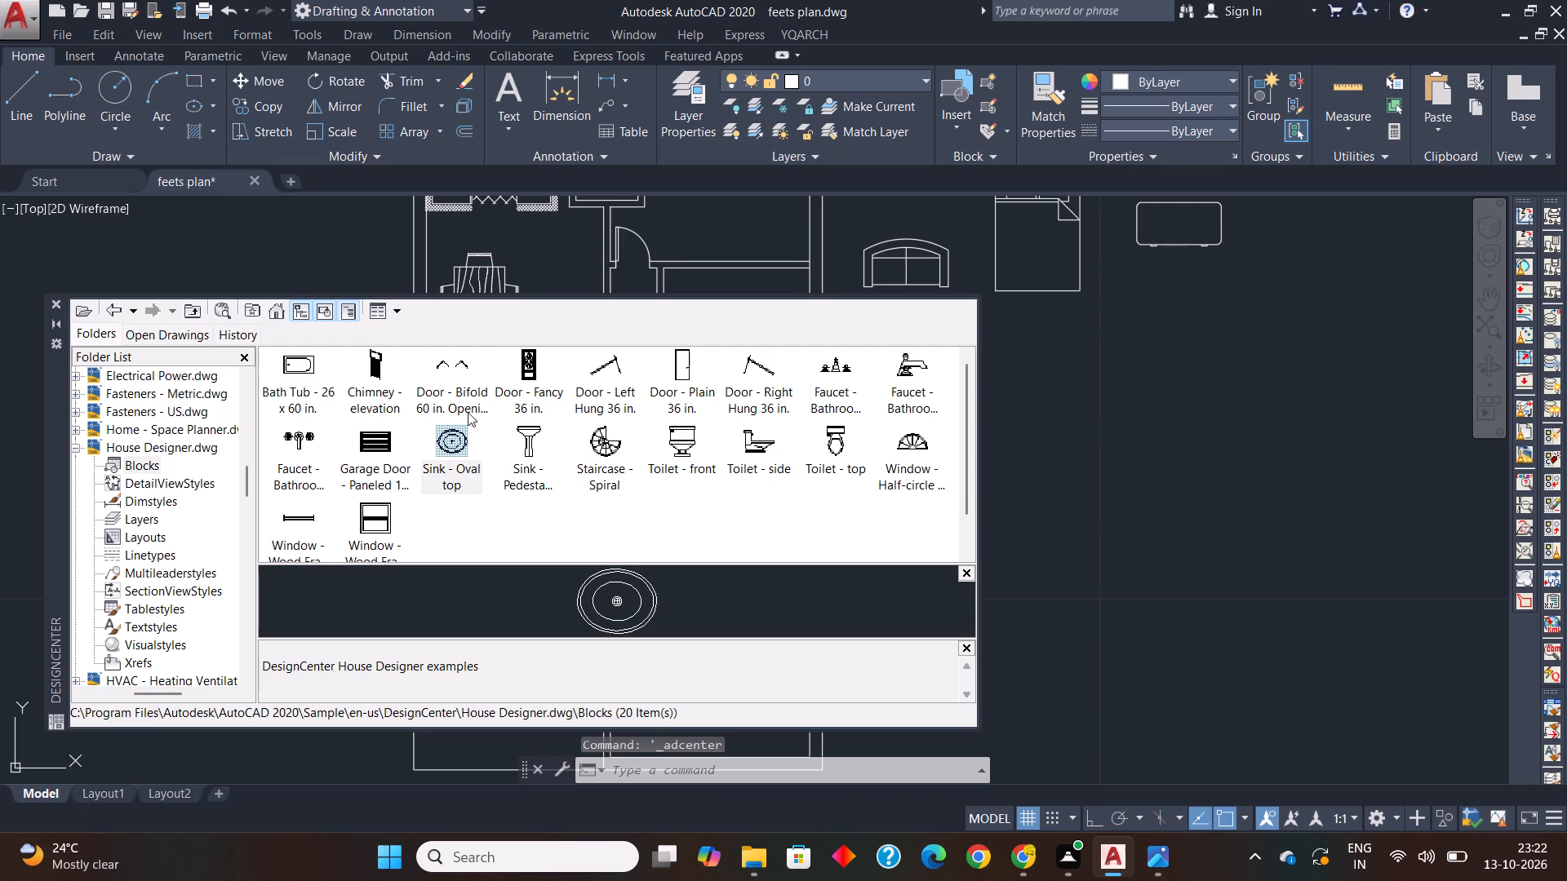
left_click_drag(305, 369, 316, 379)
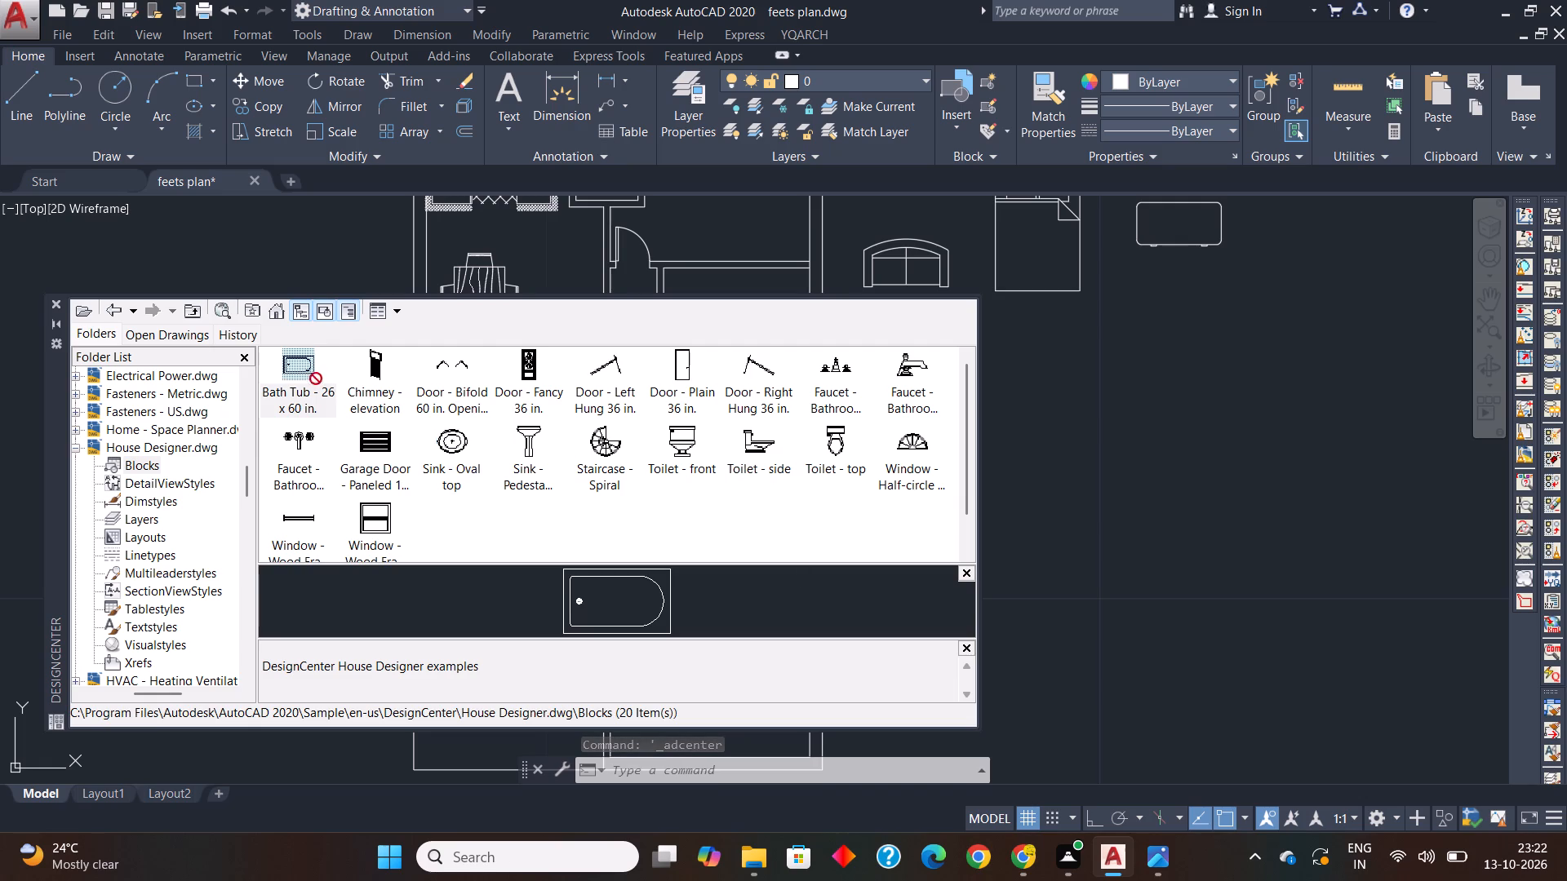
left_click_drag(316, 379, 1153, 613)
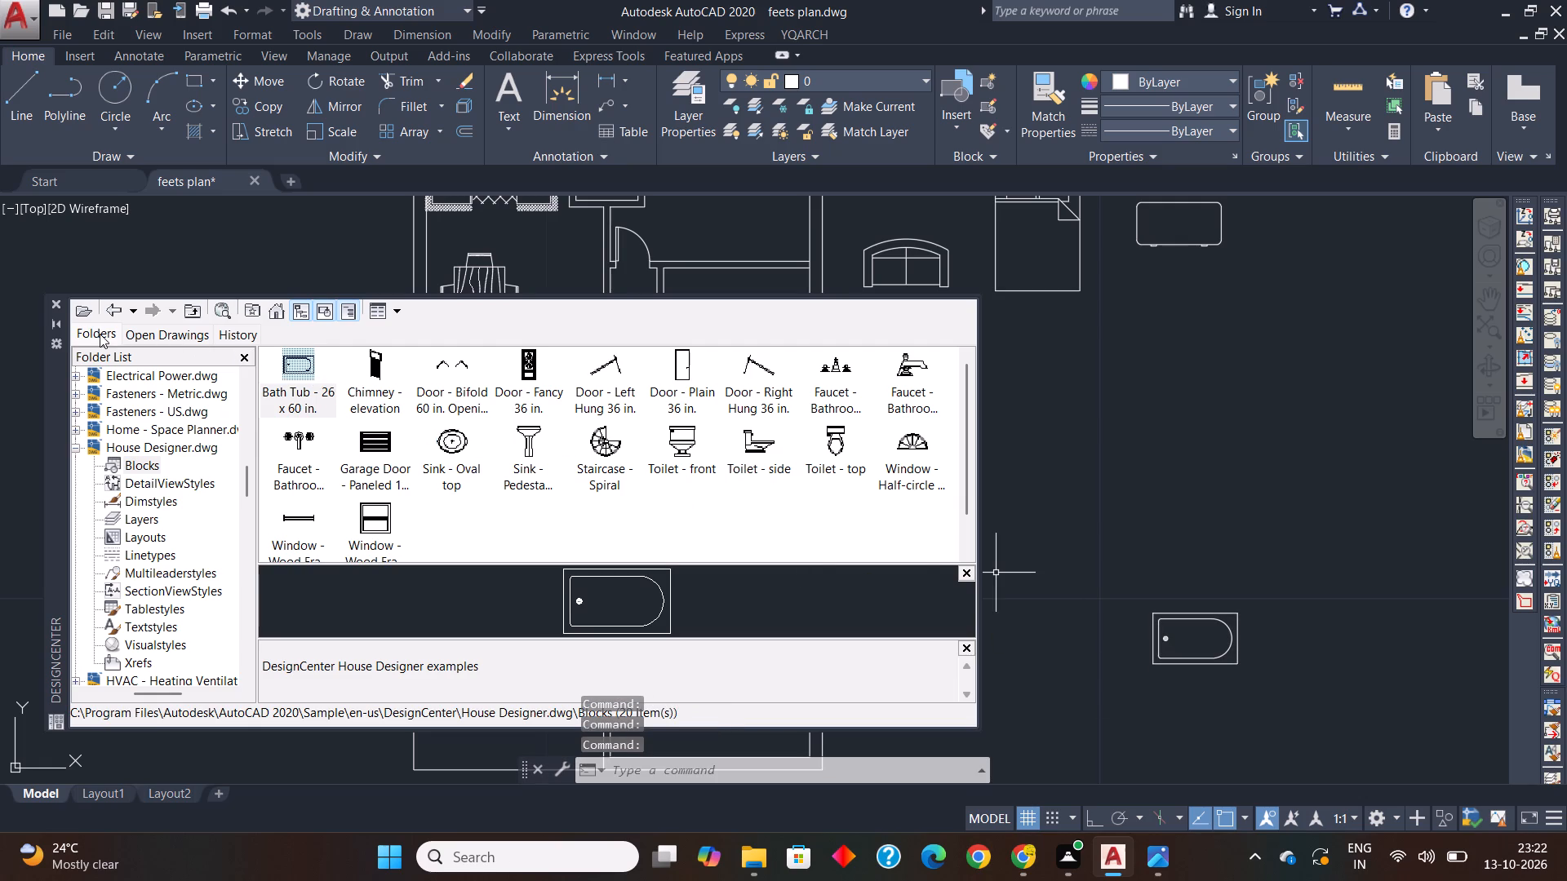
left_click(58, 325)
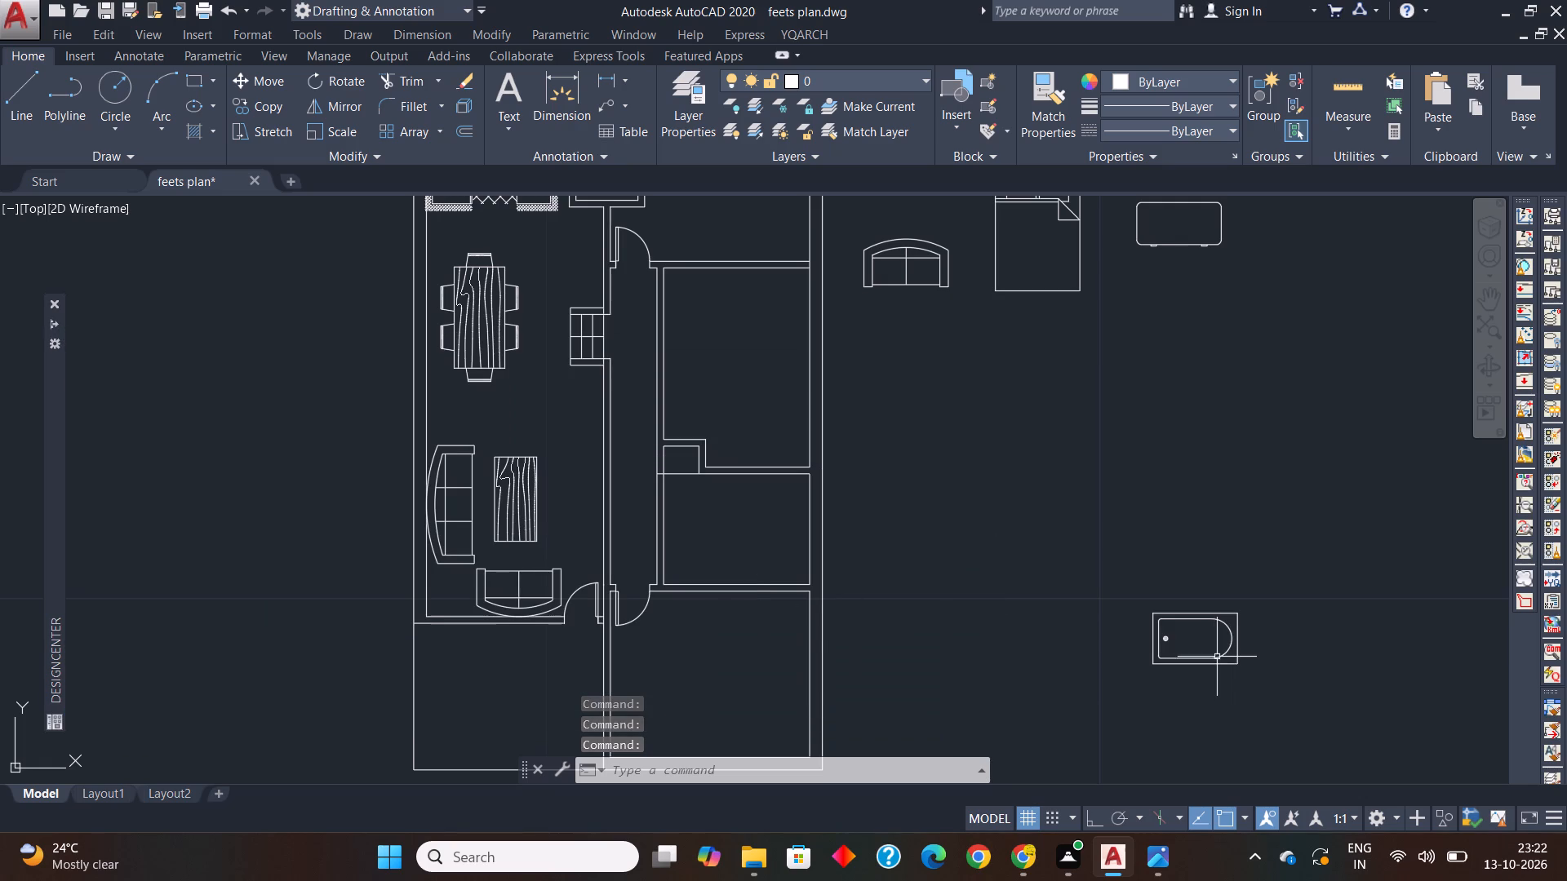
Rotate the bathtub 90 degrees counterclockwise about the midpoint of its right edge.
left_click(1214, 656)
key("r")
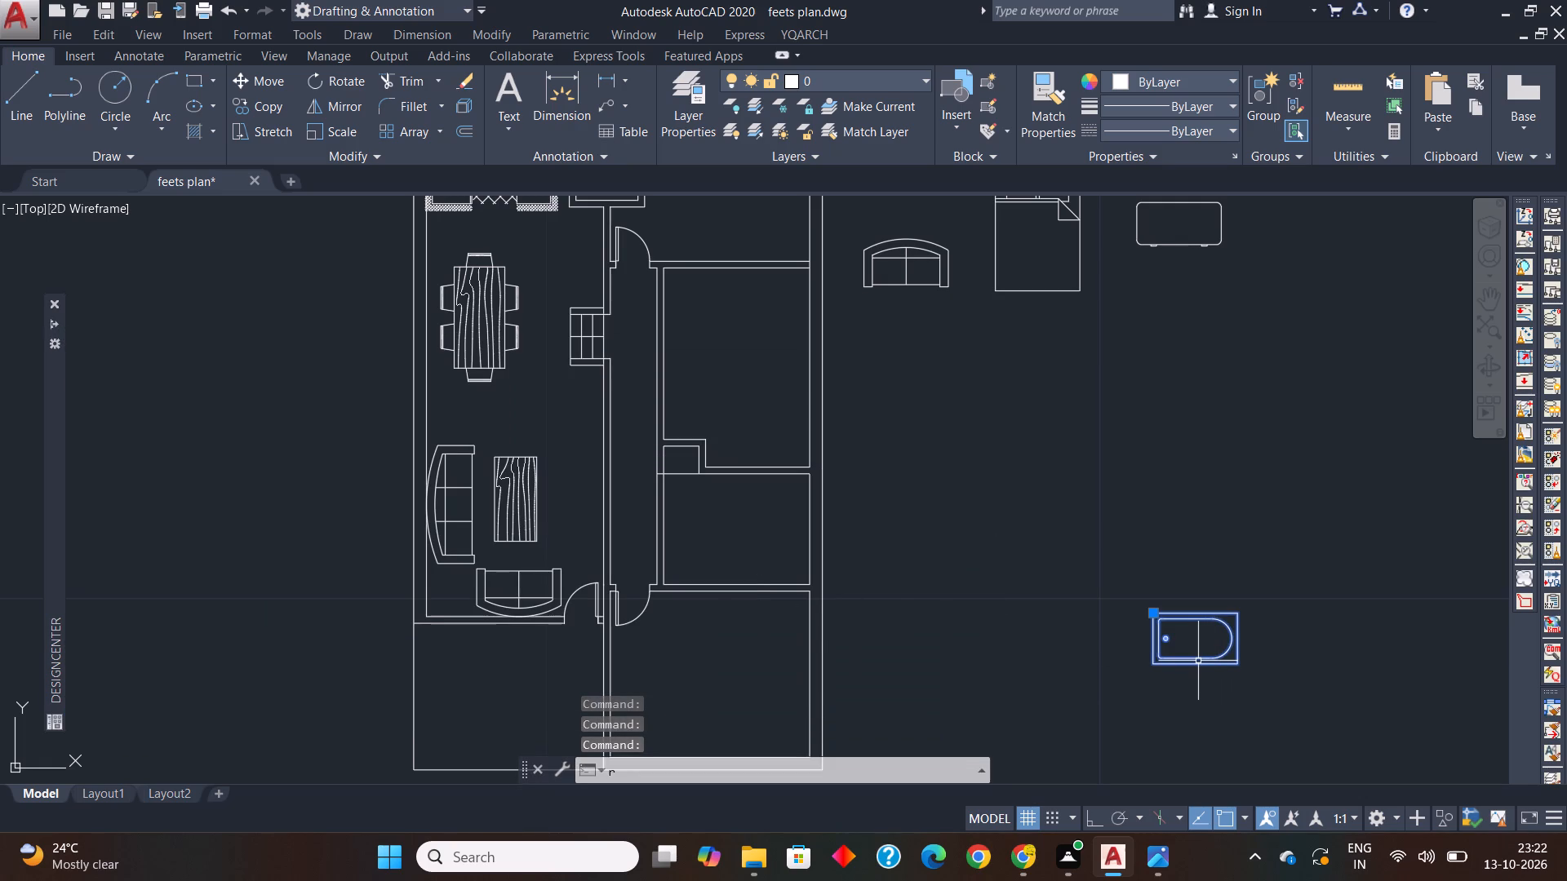
type("o")
key("space")
left_click(1238, 642)
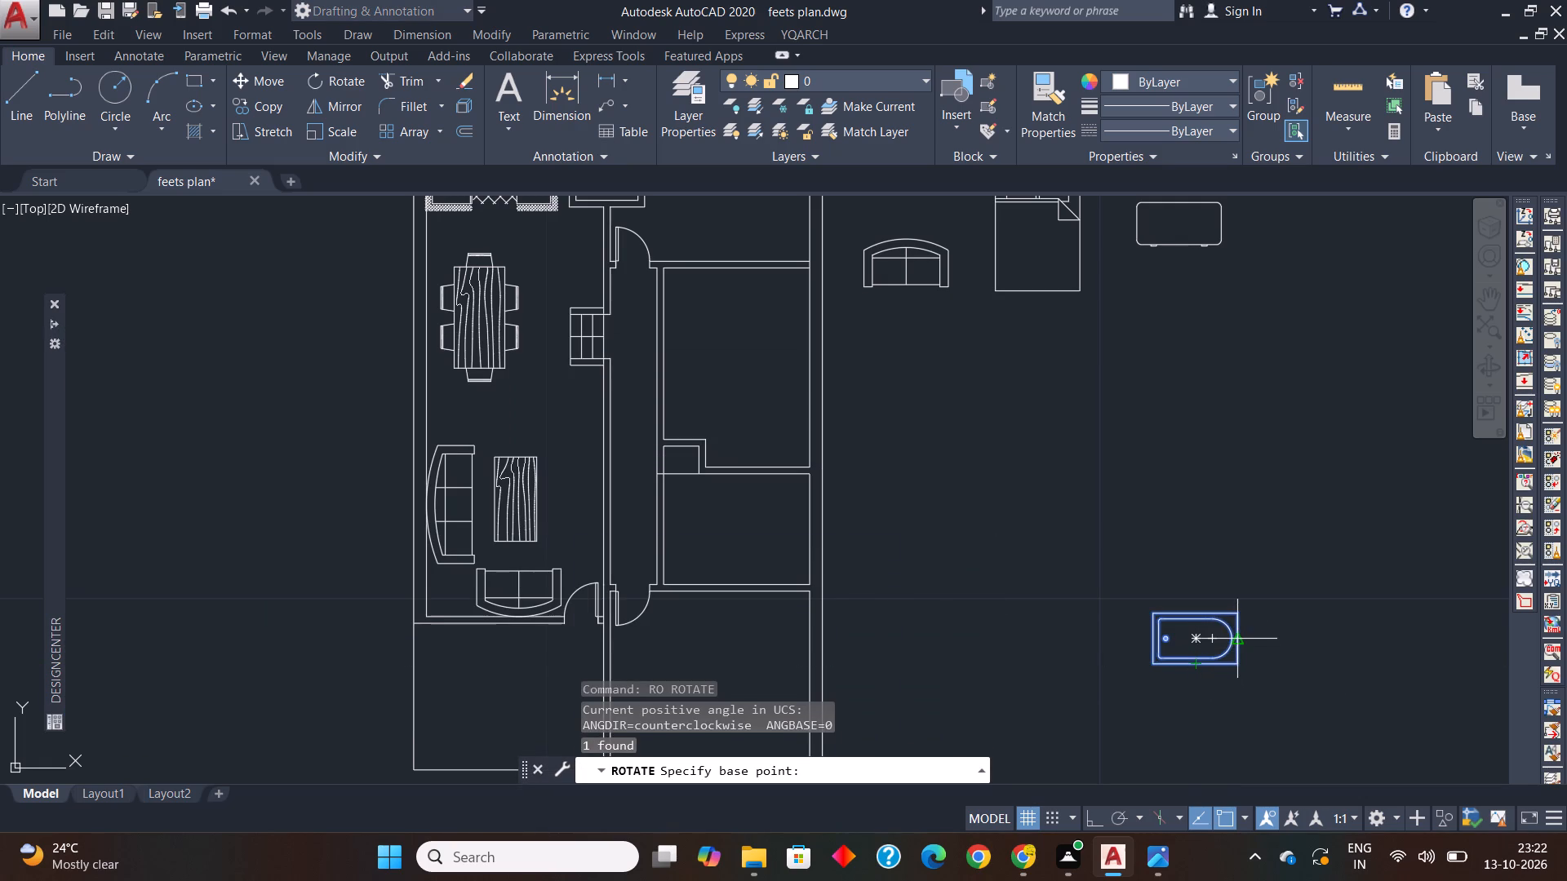
left_click(1232, 507)
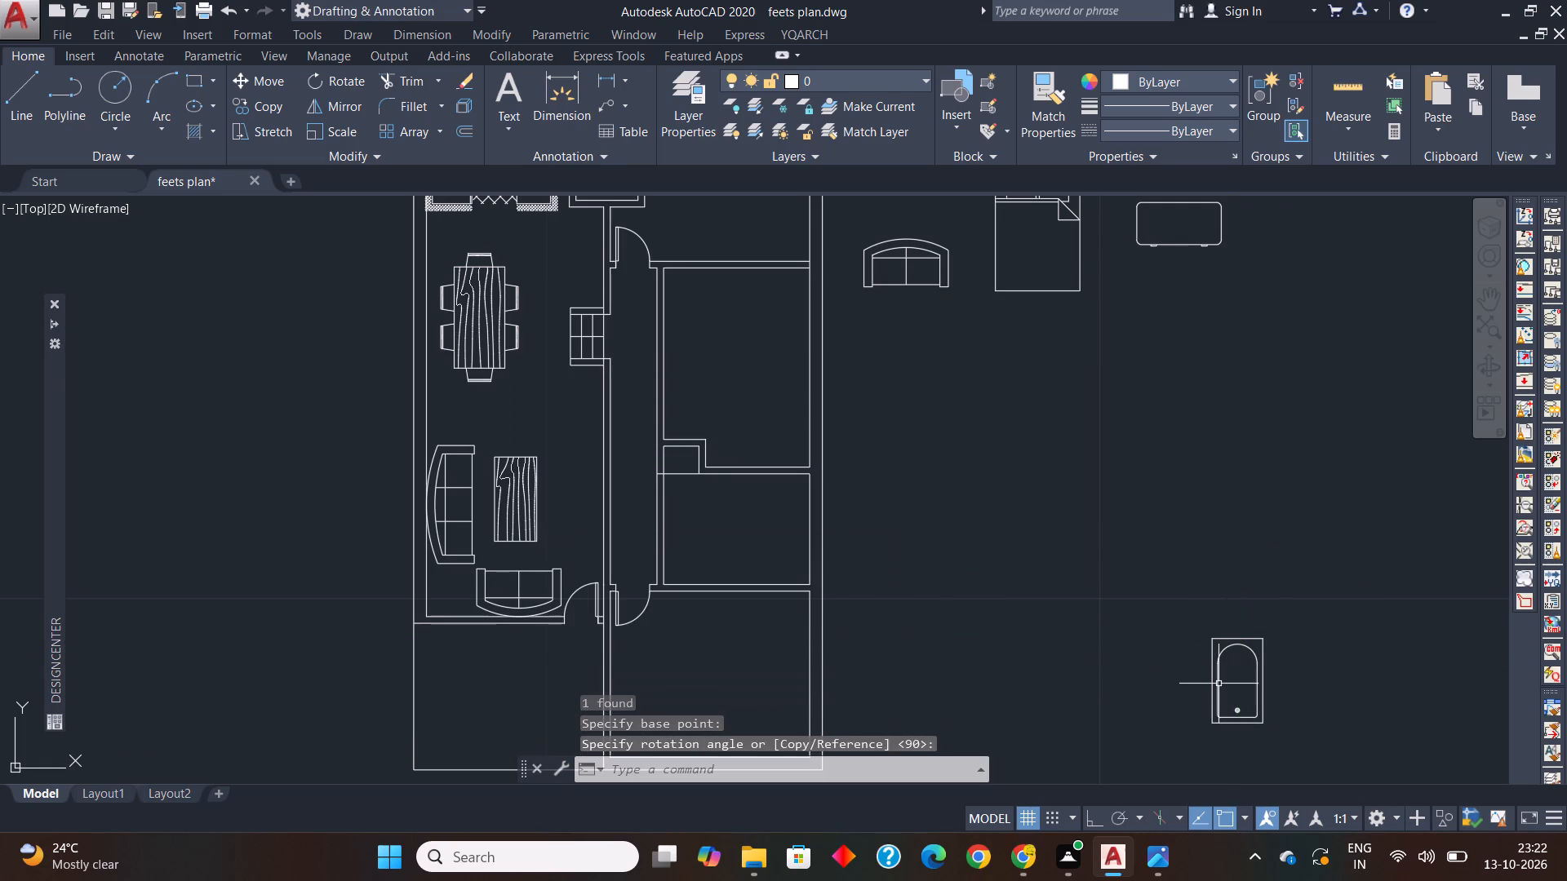
Move the bathtub by its lower-right corner onto the lower-right inner corner of the lower bathroom.
left_click(1219, 684)
type("m")
key("space")
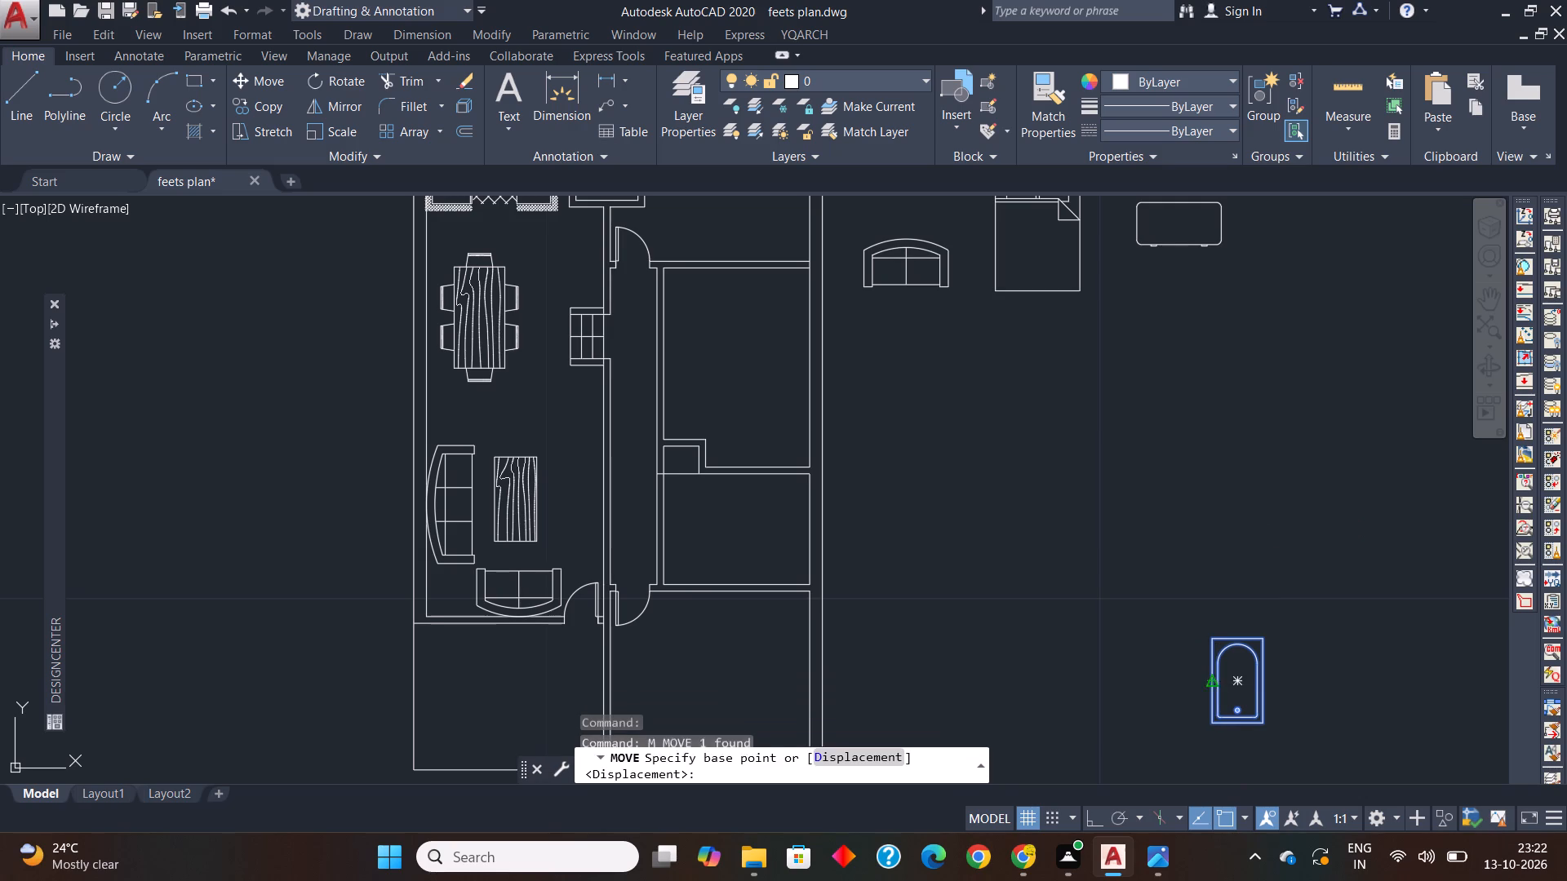
left_click(1262, 727)
scroll(808, 589, "up", 2)
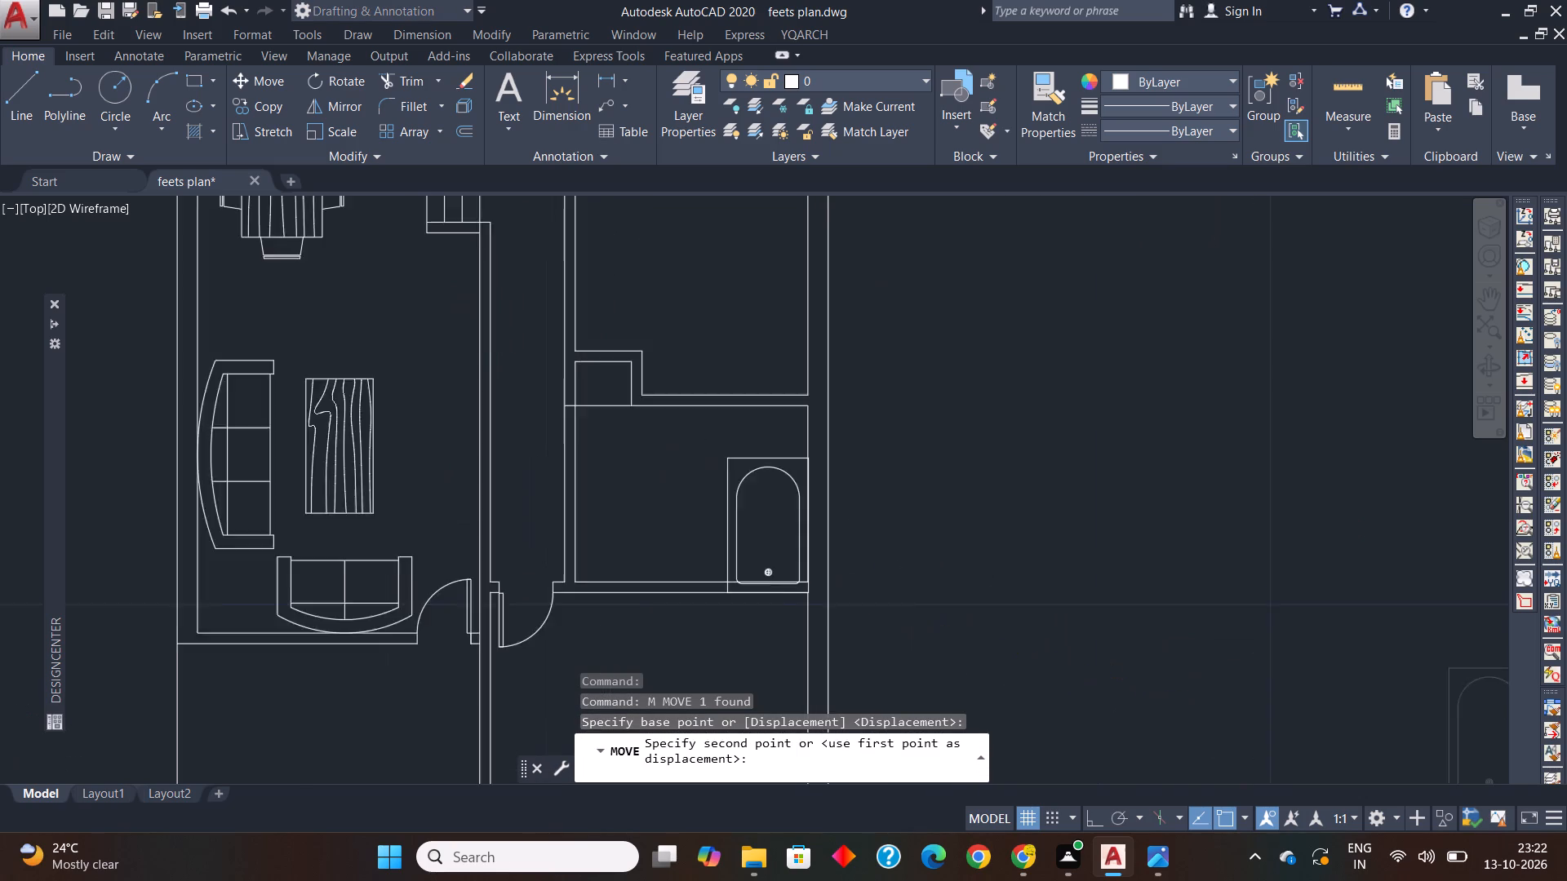
scroll(797, 582, "up", 1)
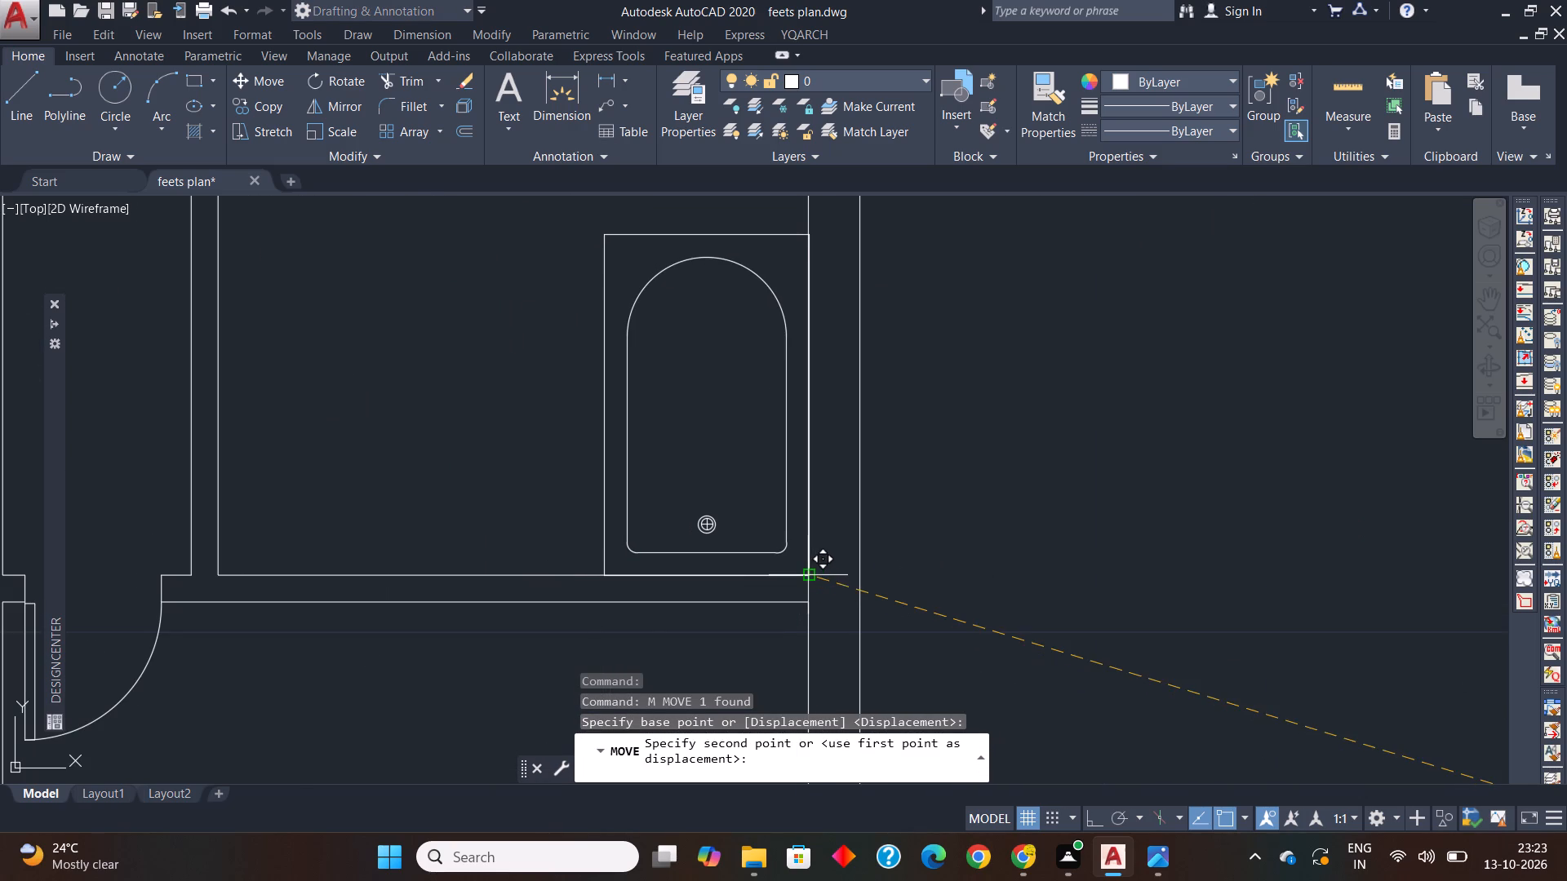
left_click(806, 580)
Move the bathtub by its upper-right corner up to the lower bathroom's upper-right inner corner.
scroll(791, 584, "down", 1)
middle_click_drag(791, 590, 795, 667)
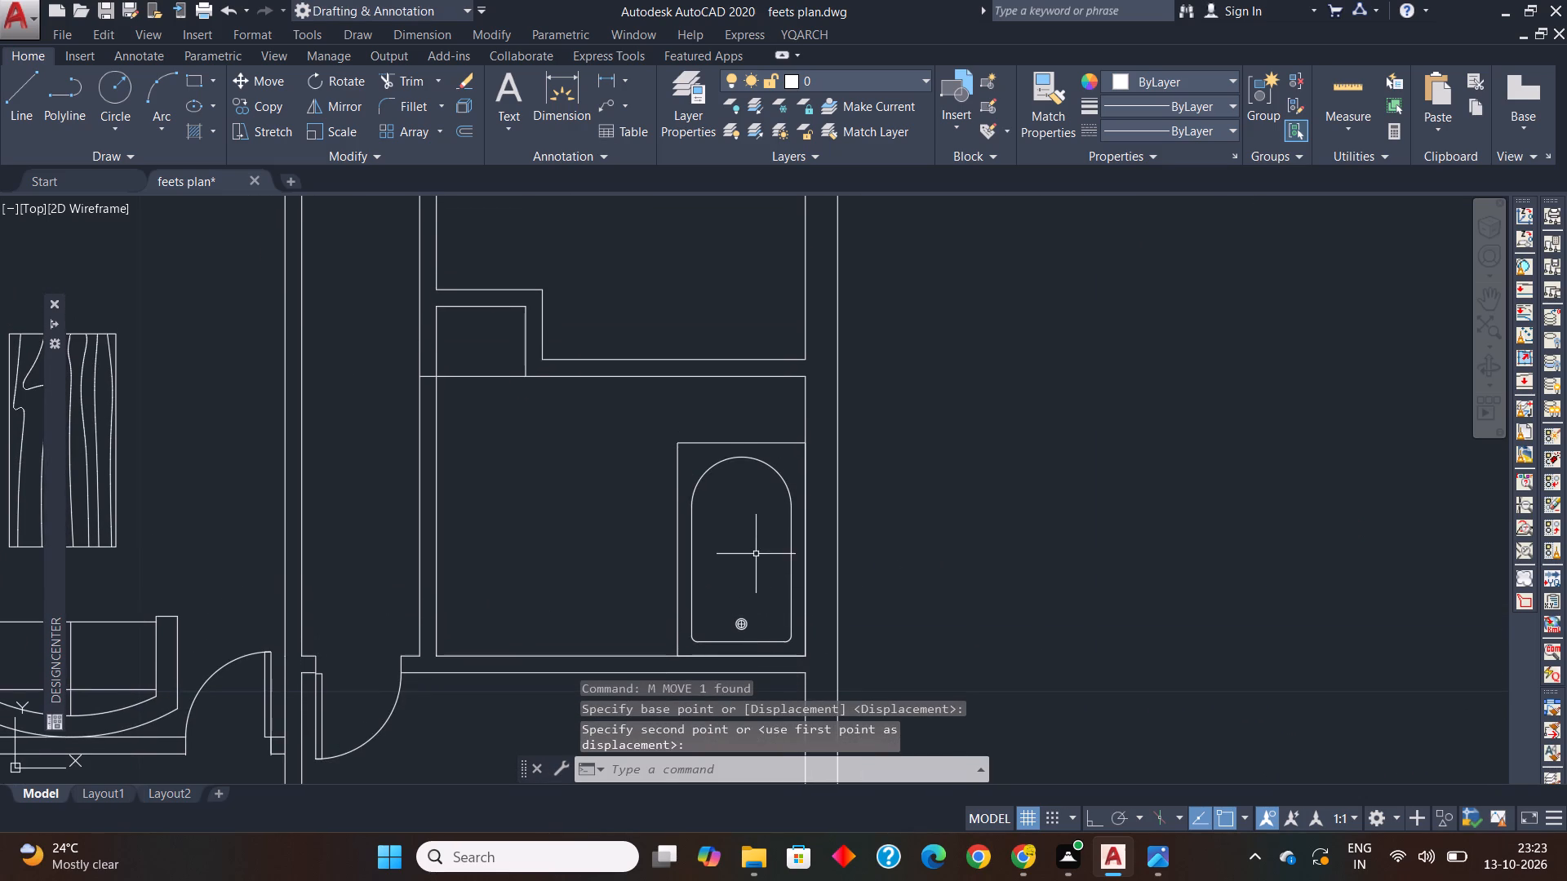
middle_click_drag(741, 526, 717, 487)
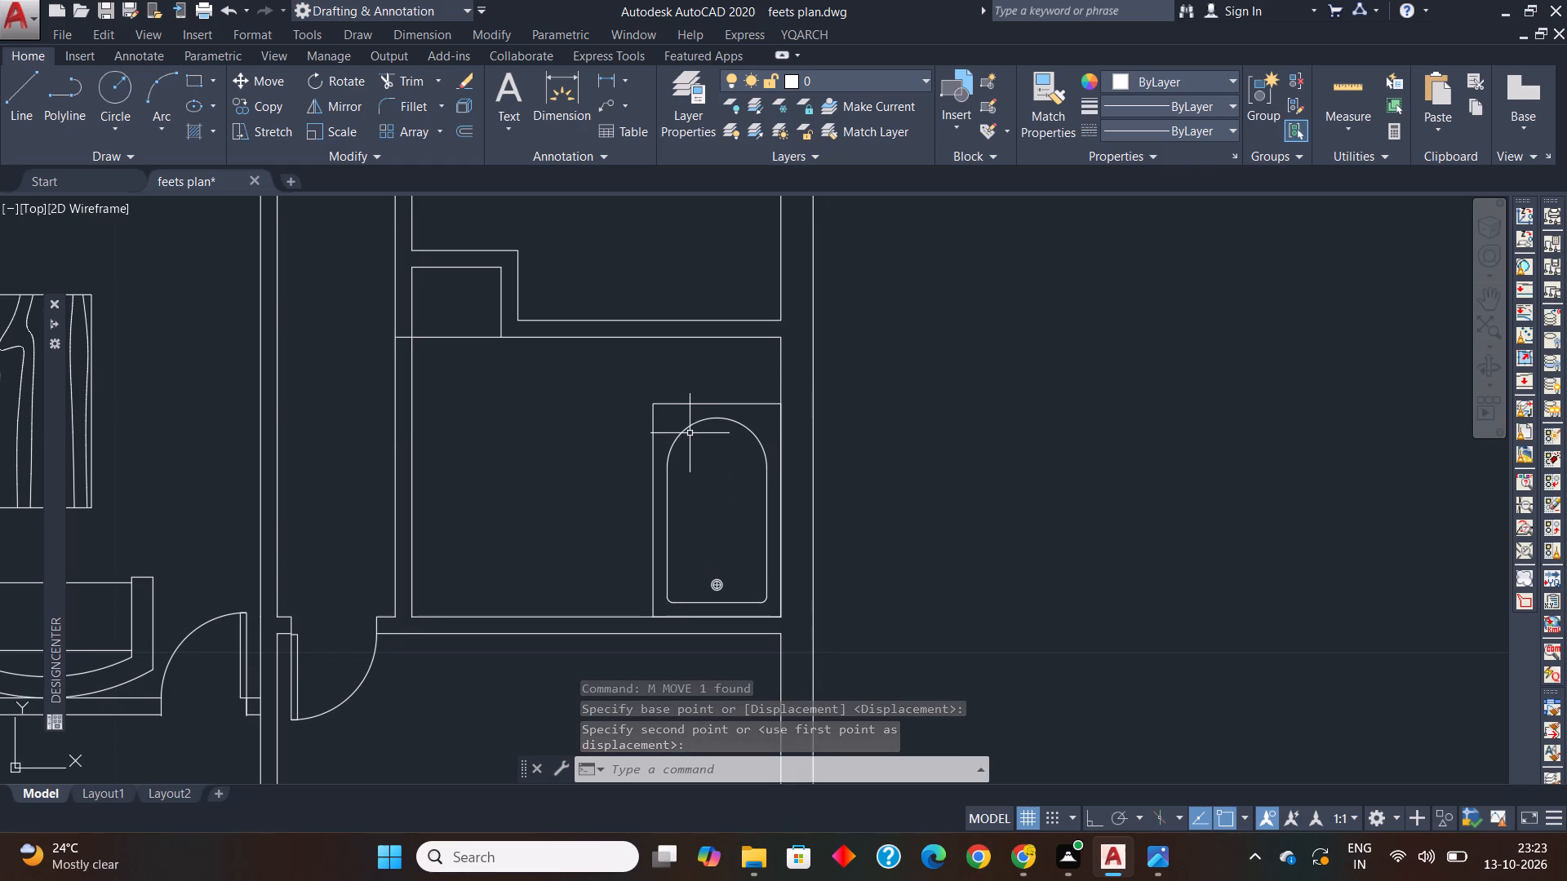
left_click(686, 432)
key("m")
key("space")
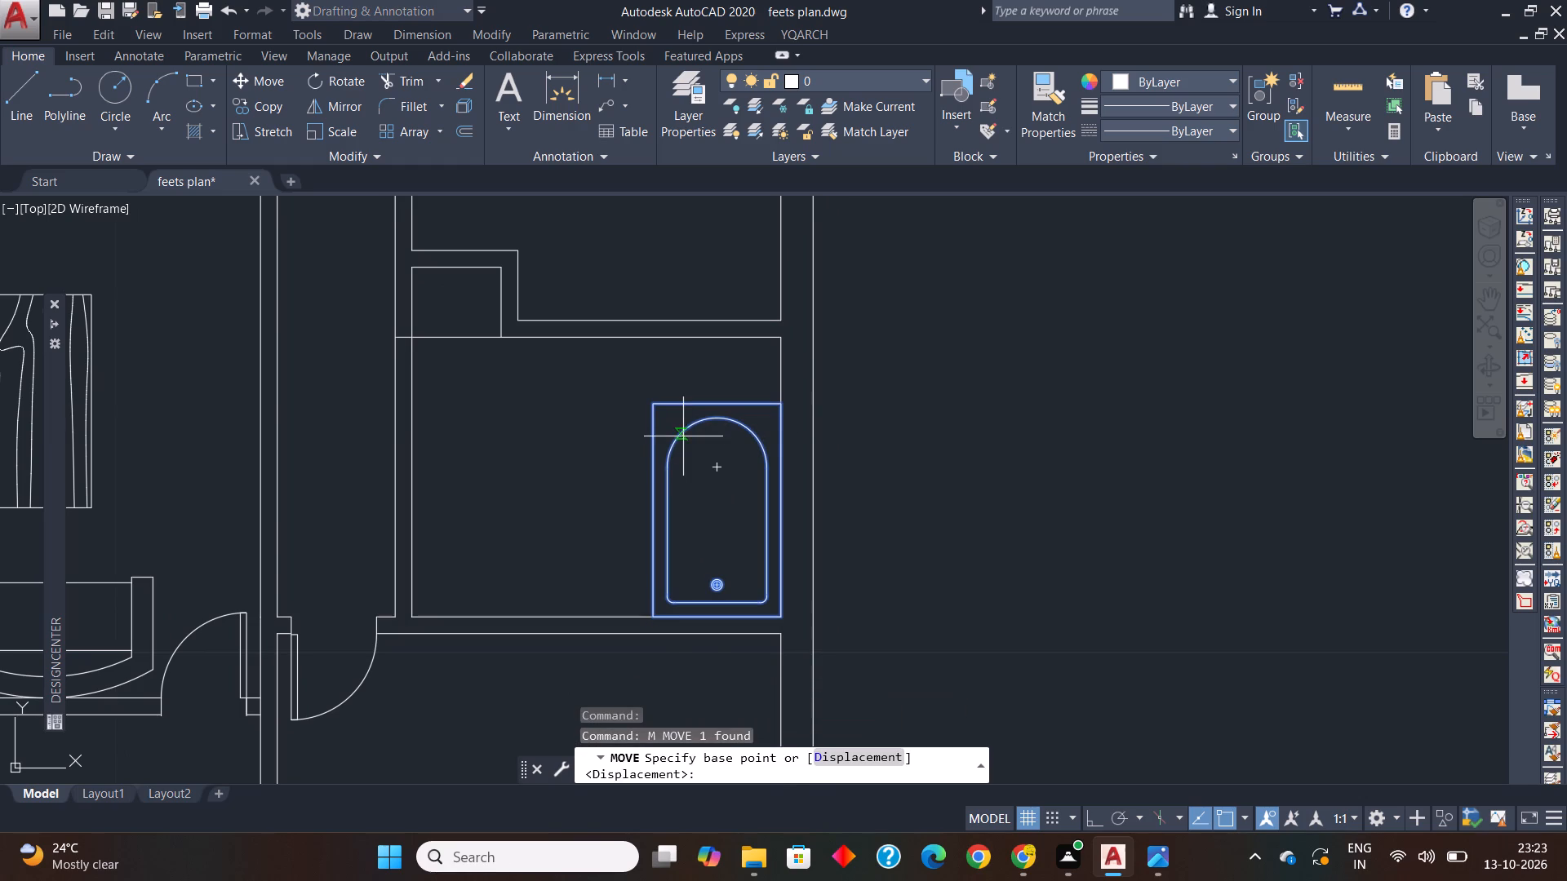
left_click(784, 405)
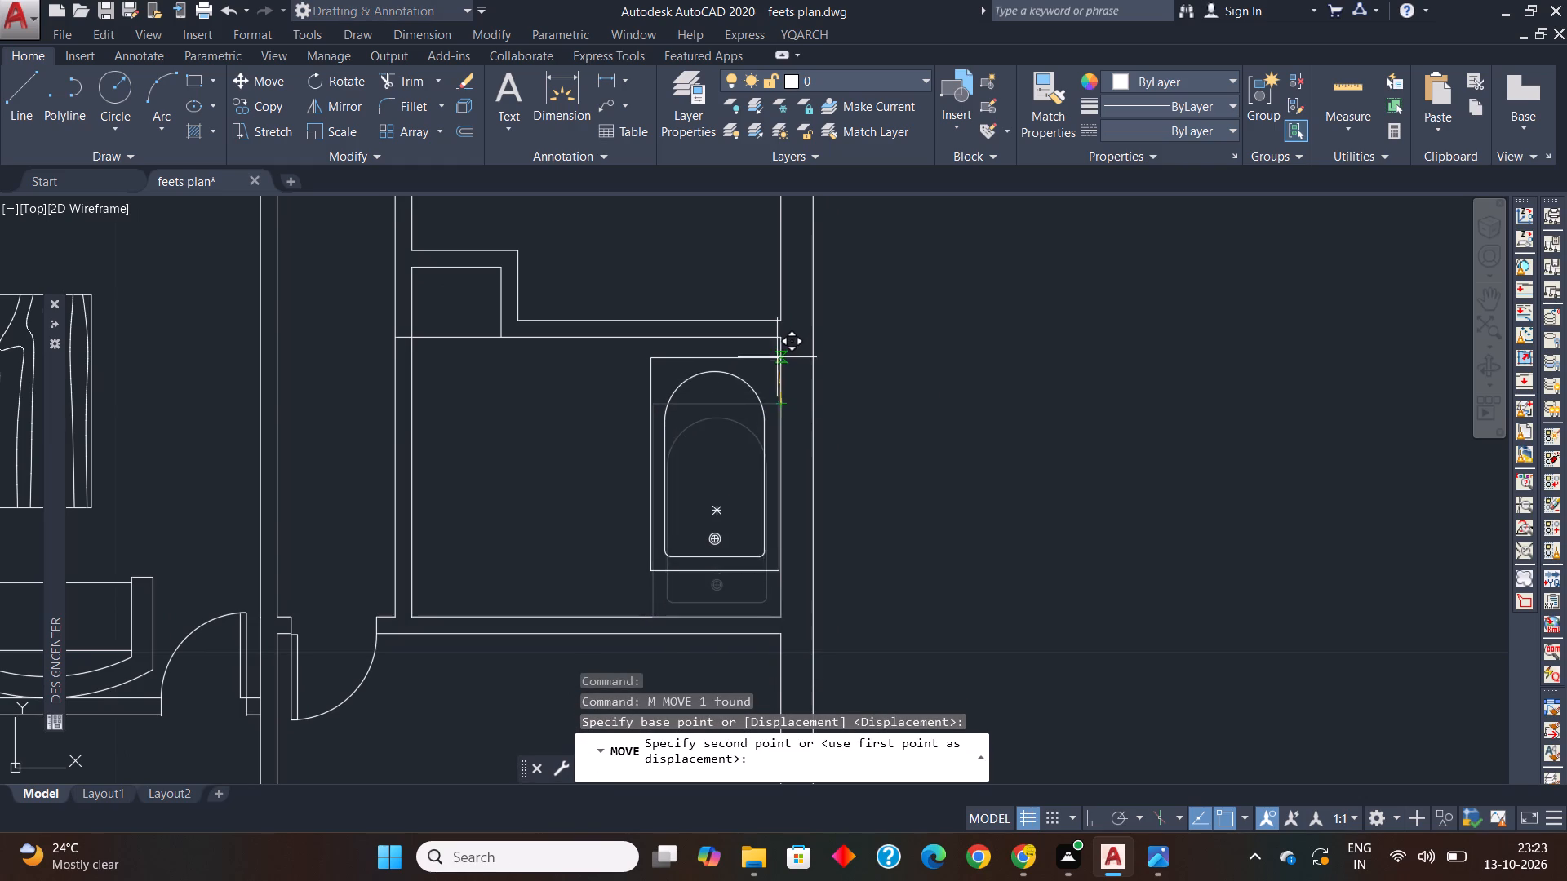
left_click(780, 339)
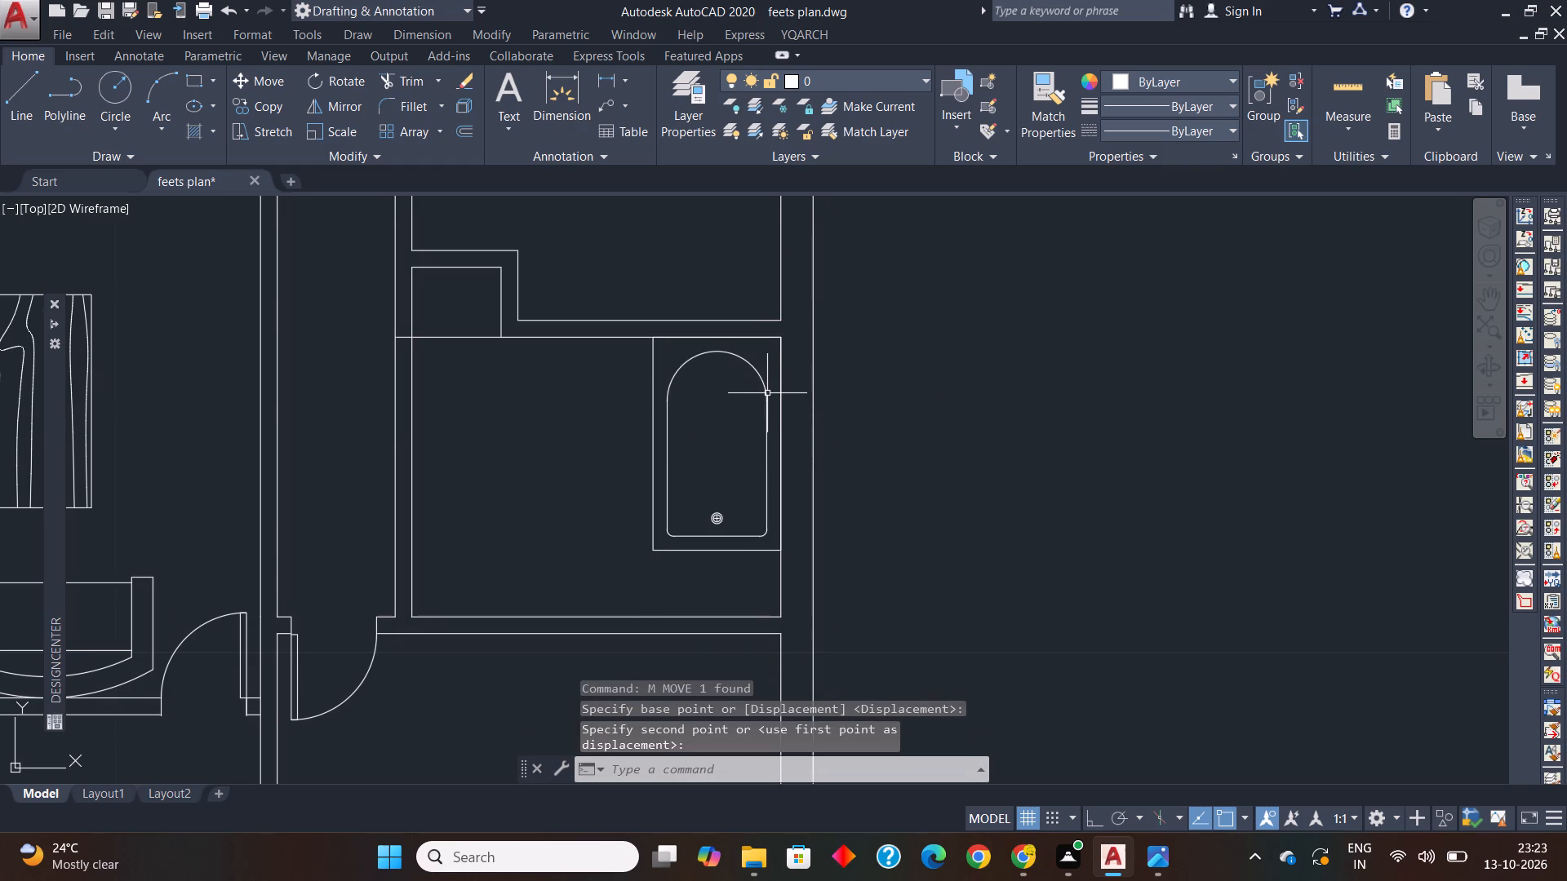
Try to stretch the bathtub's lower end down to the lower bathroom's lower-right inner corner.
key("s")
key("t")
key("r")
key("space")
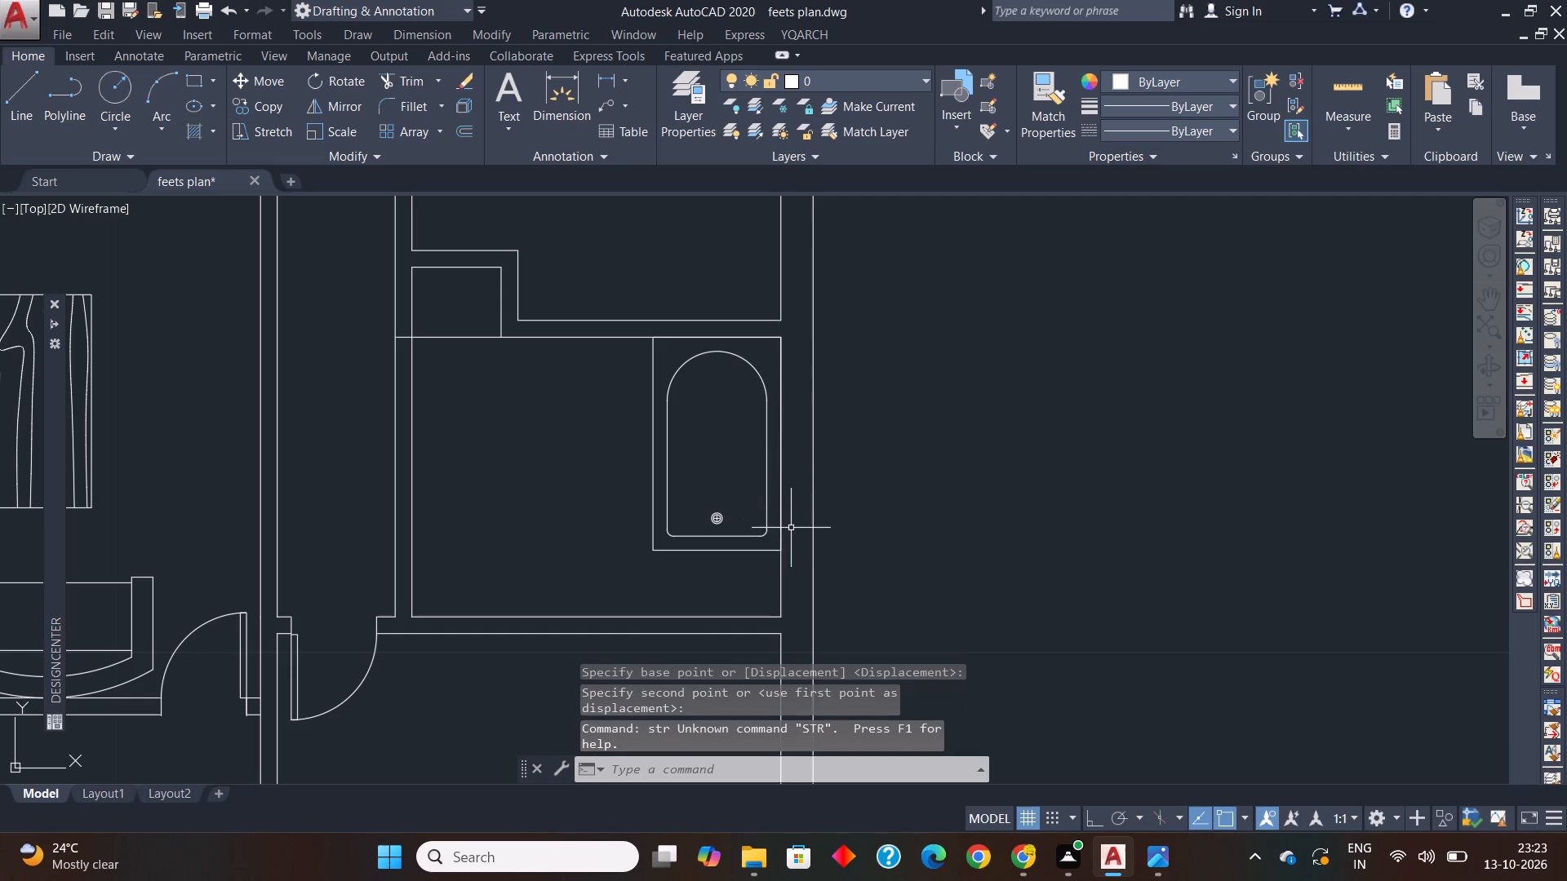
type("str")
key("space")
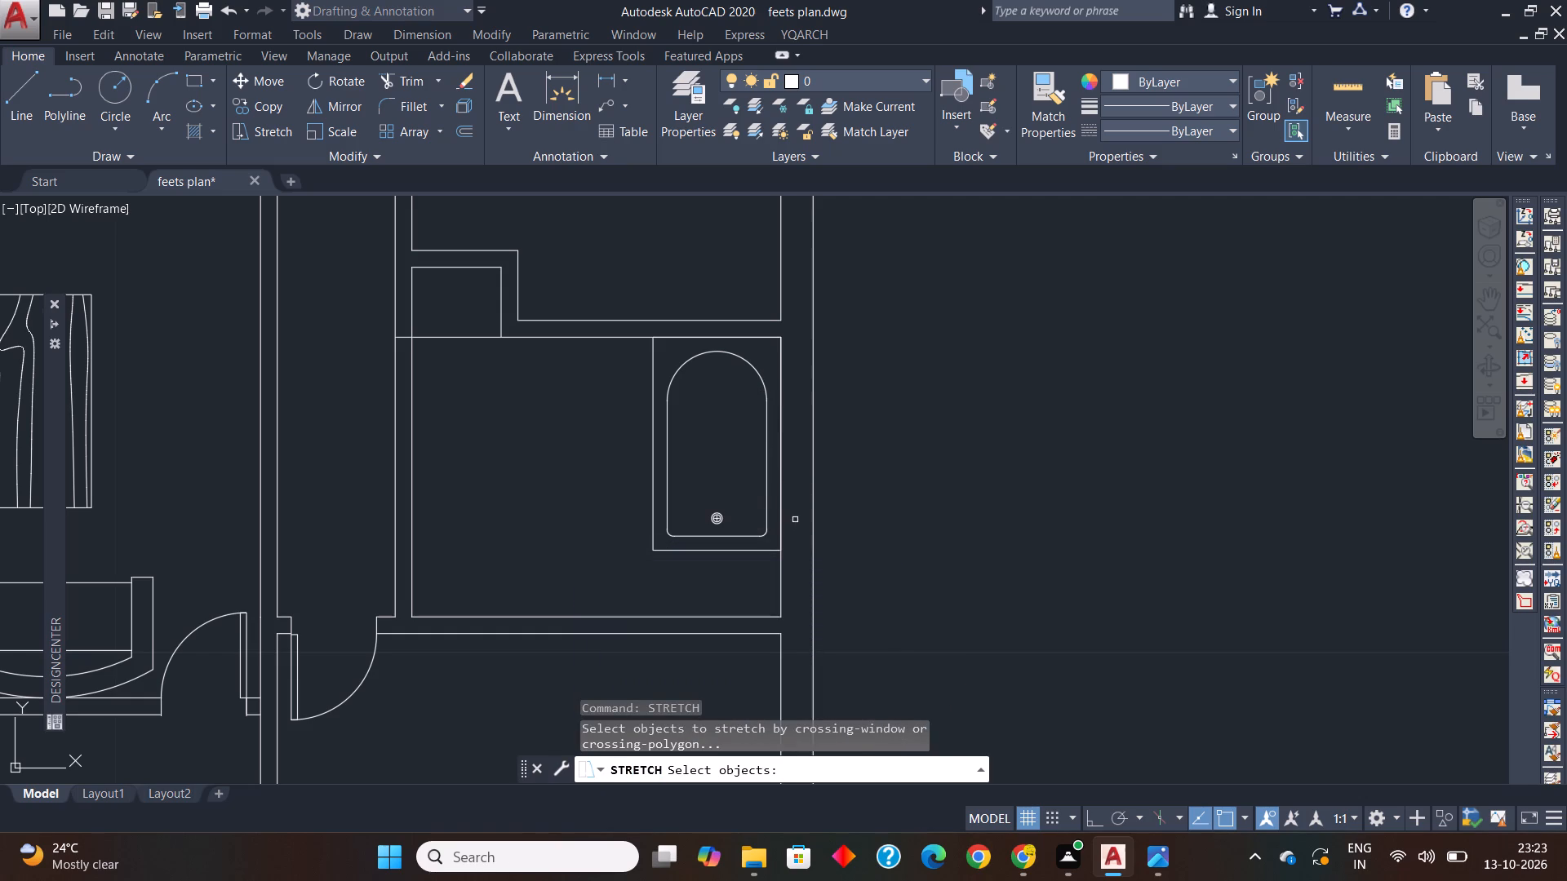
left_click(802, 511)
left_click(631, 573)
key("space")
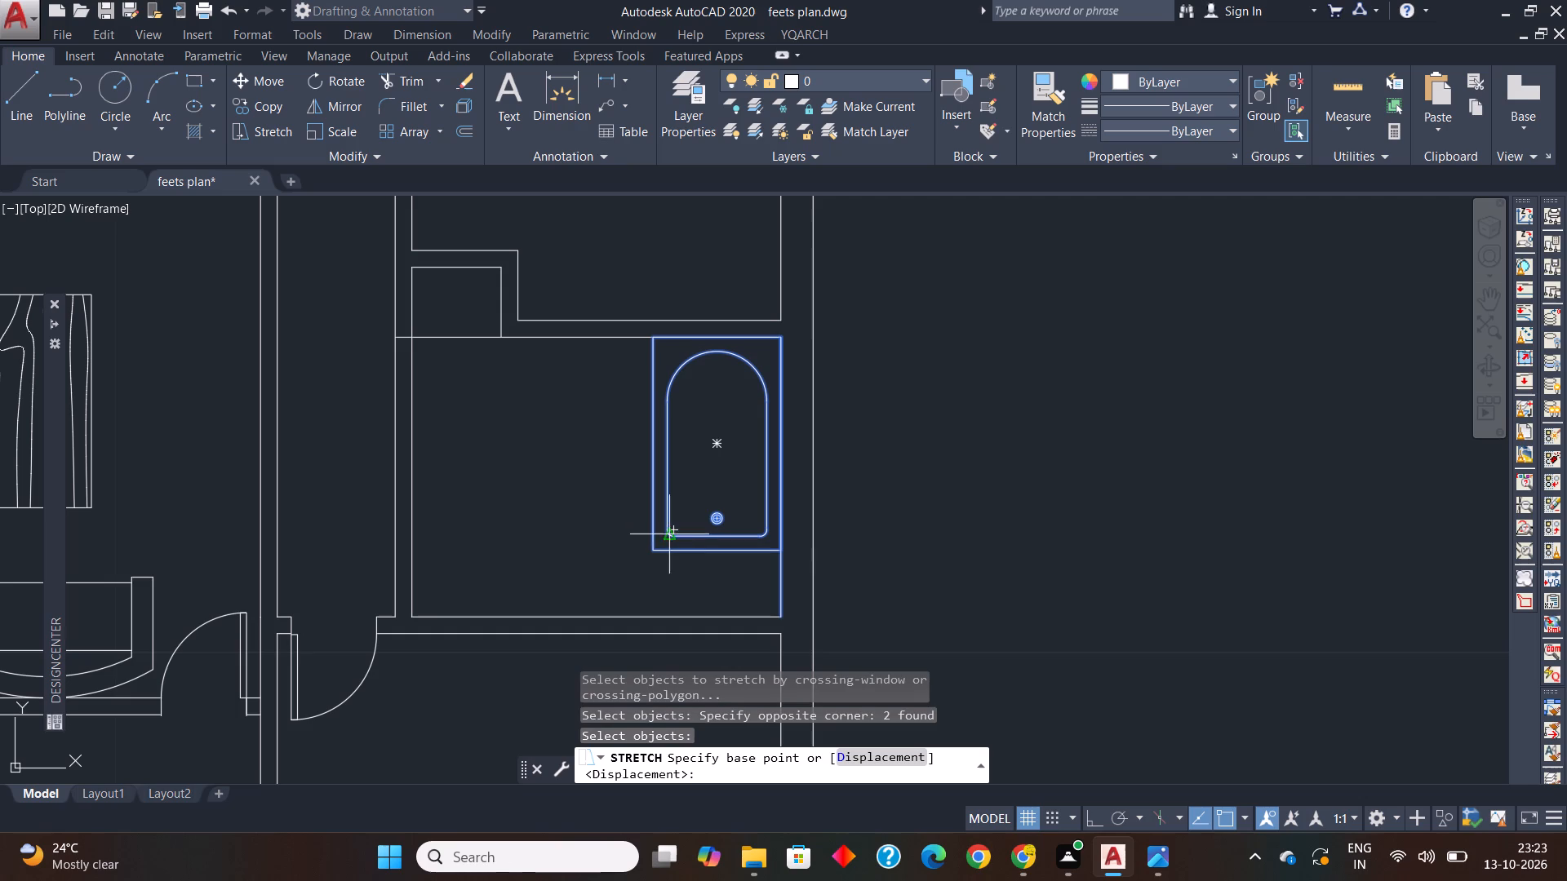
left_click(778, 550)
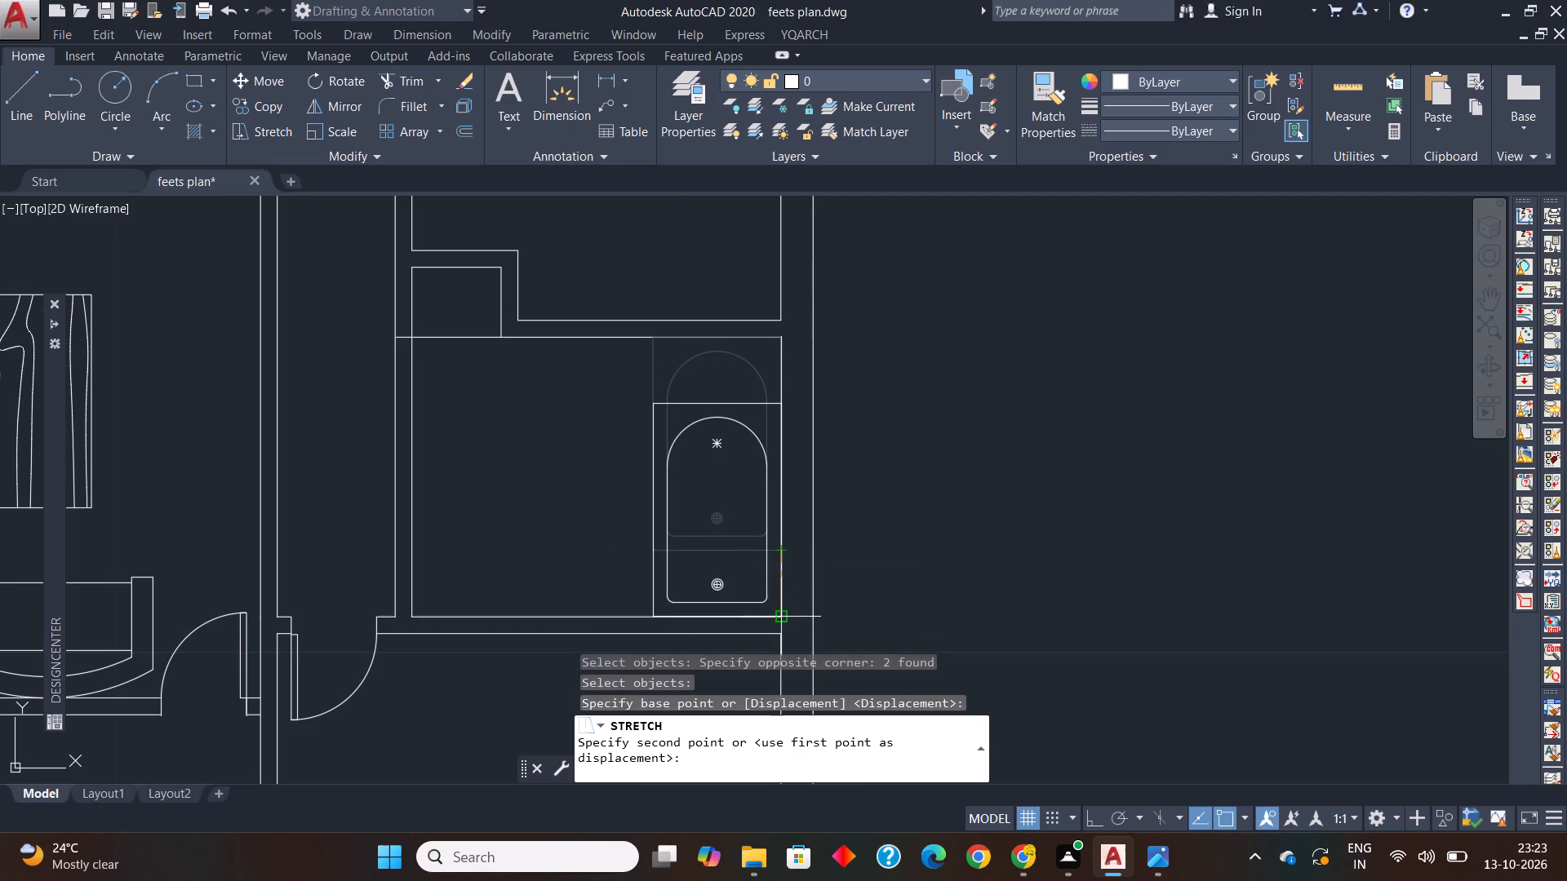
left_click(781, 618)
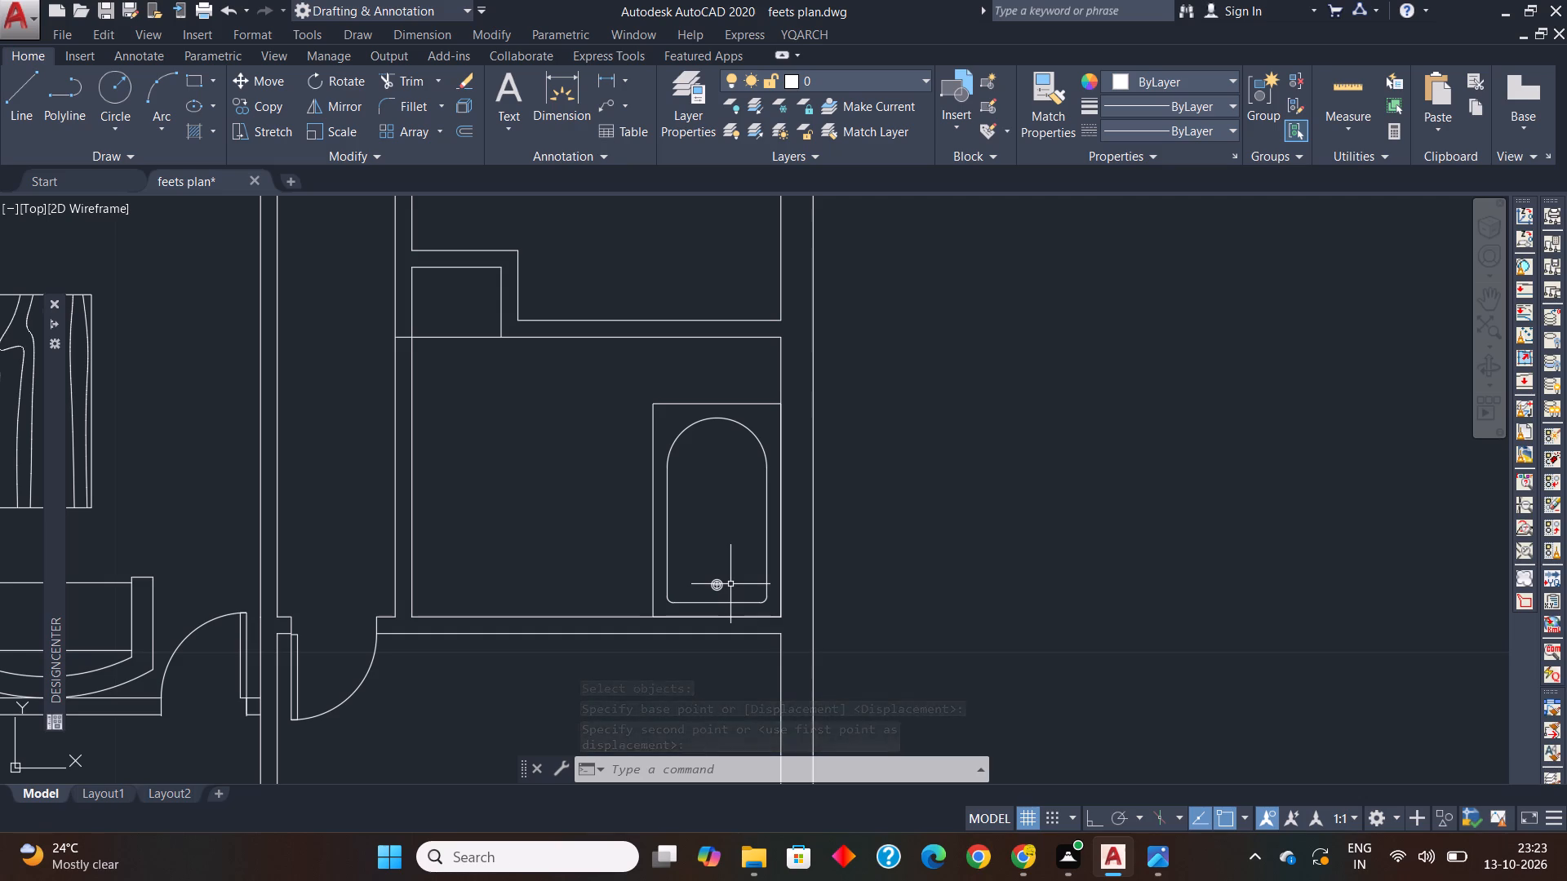
Scale the bathtub by a factor of 1.2 about its centre.
scroll(721, 591, "down", 1)
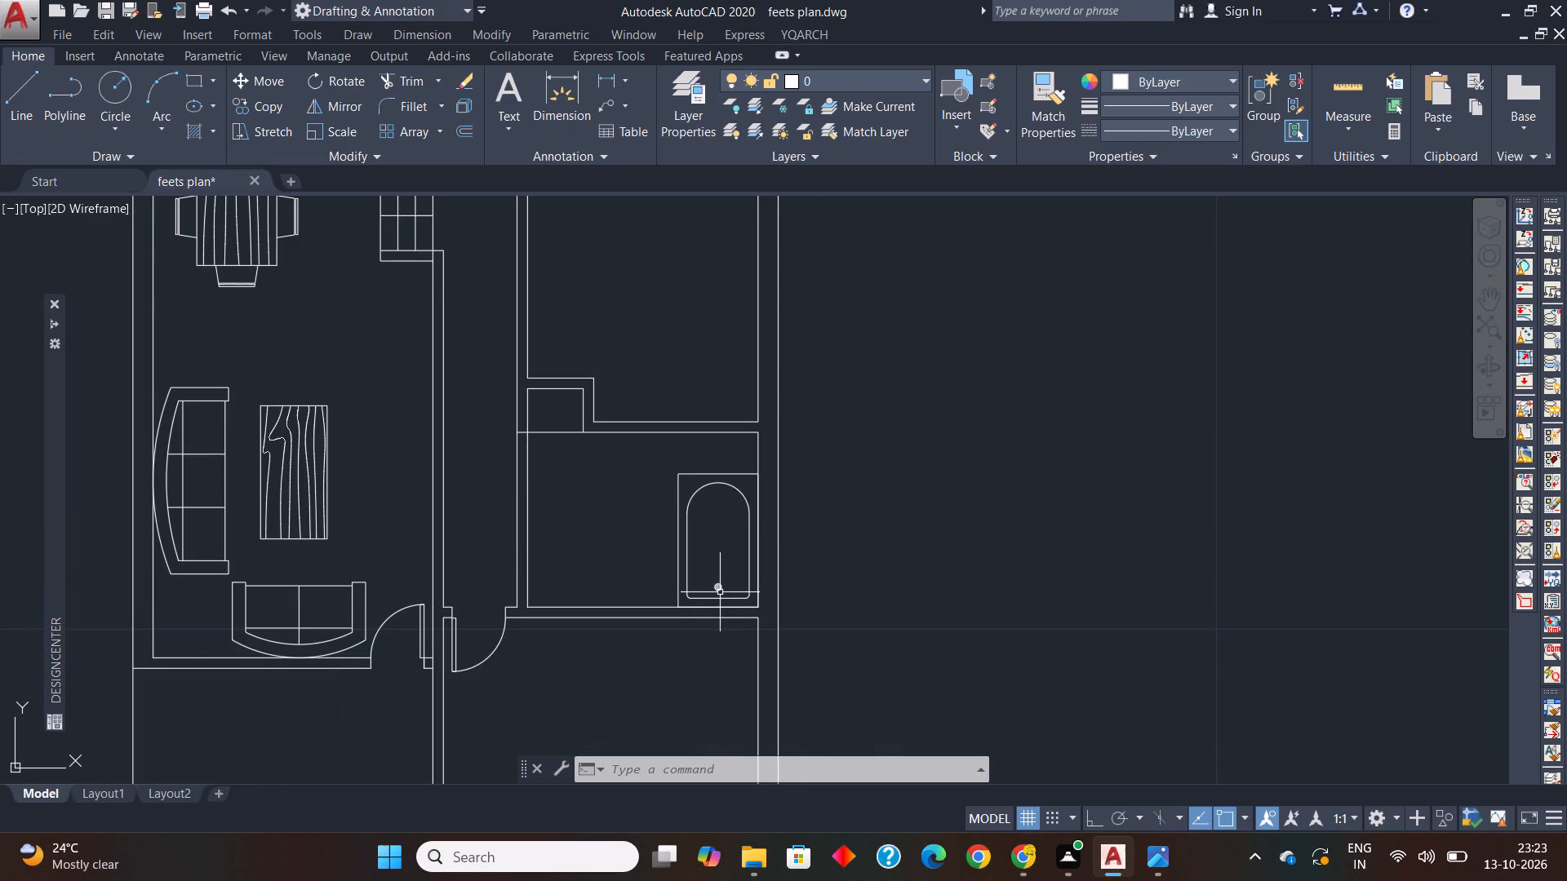
scroll(718, 591, "down", 2)
scroll(712, 556, "up", 3)
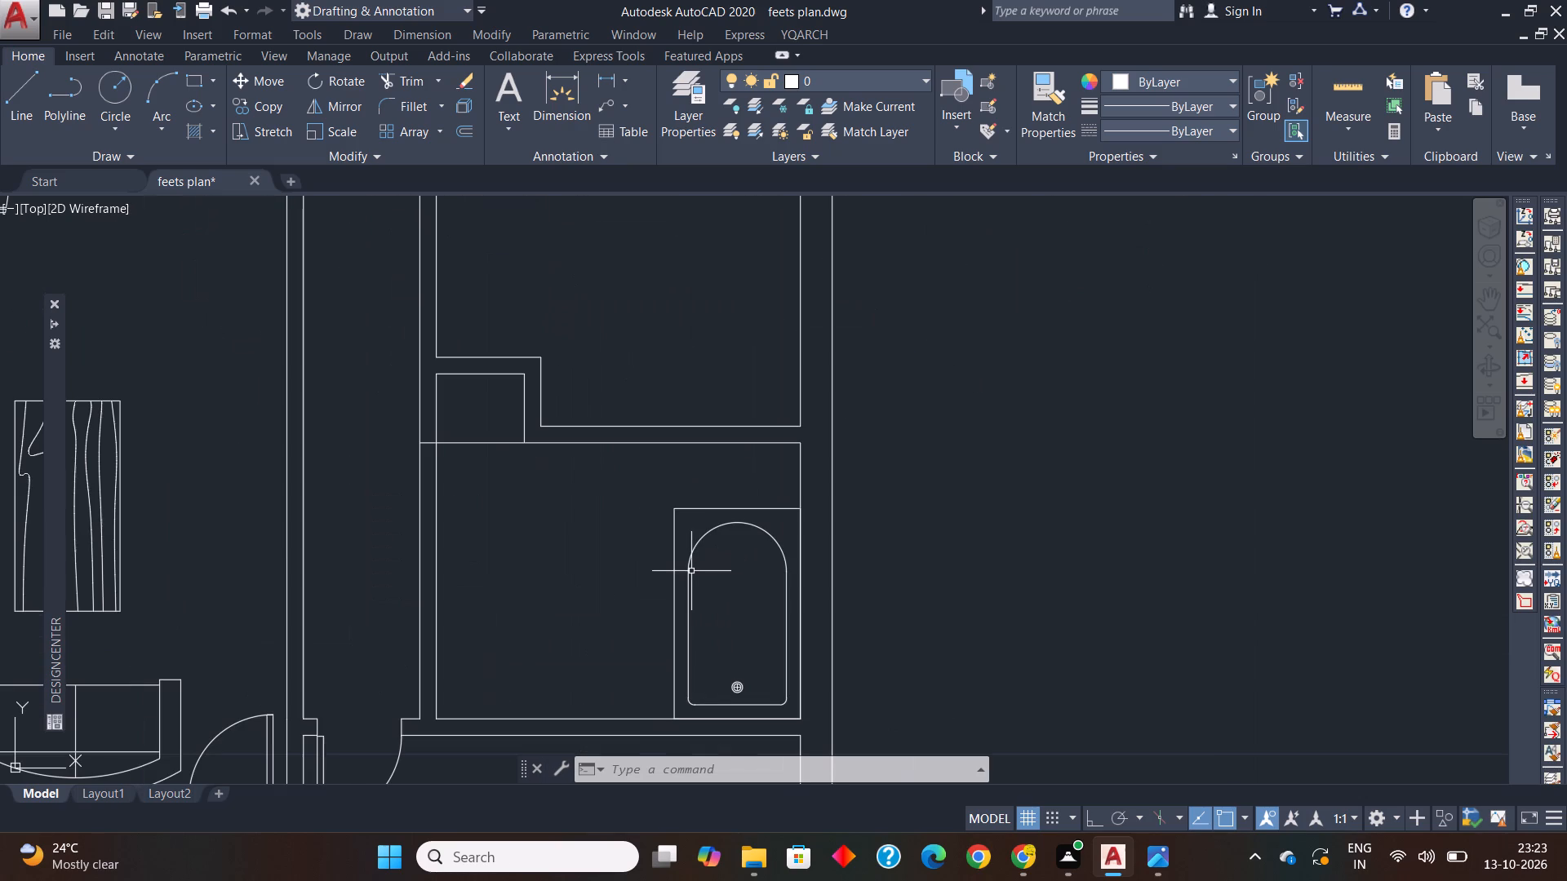
left_click(691, 570)
type("sc")
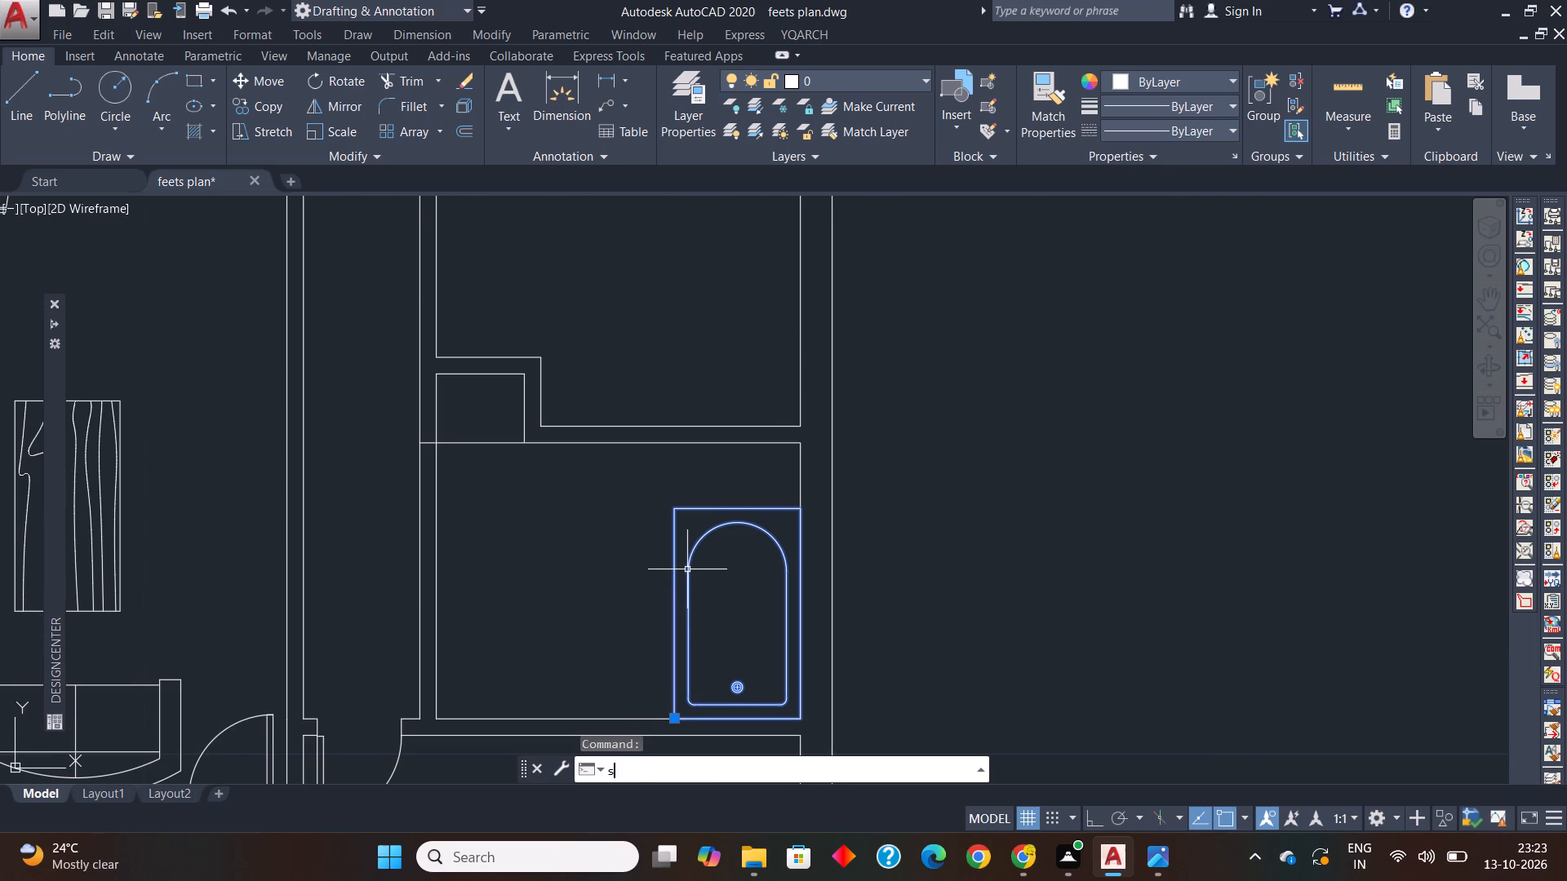
key("space")
left_click(734, 616)
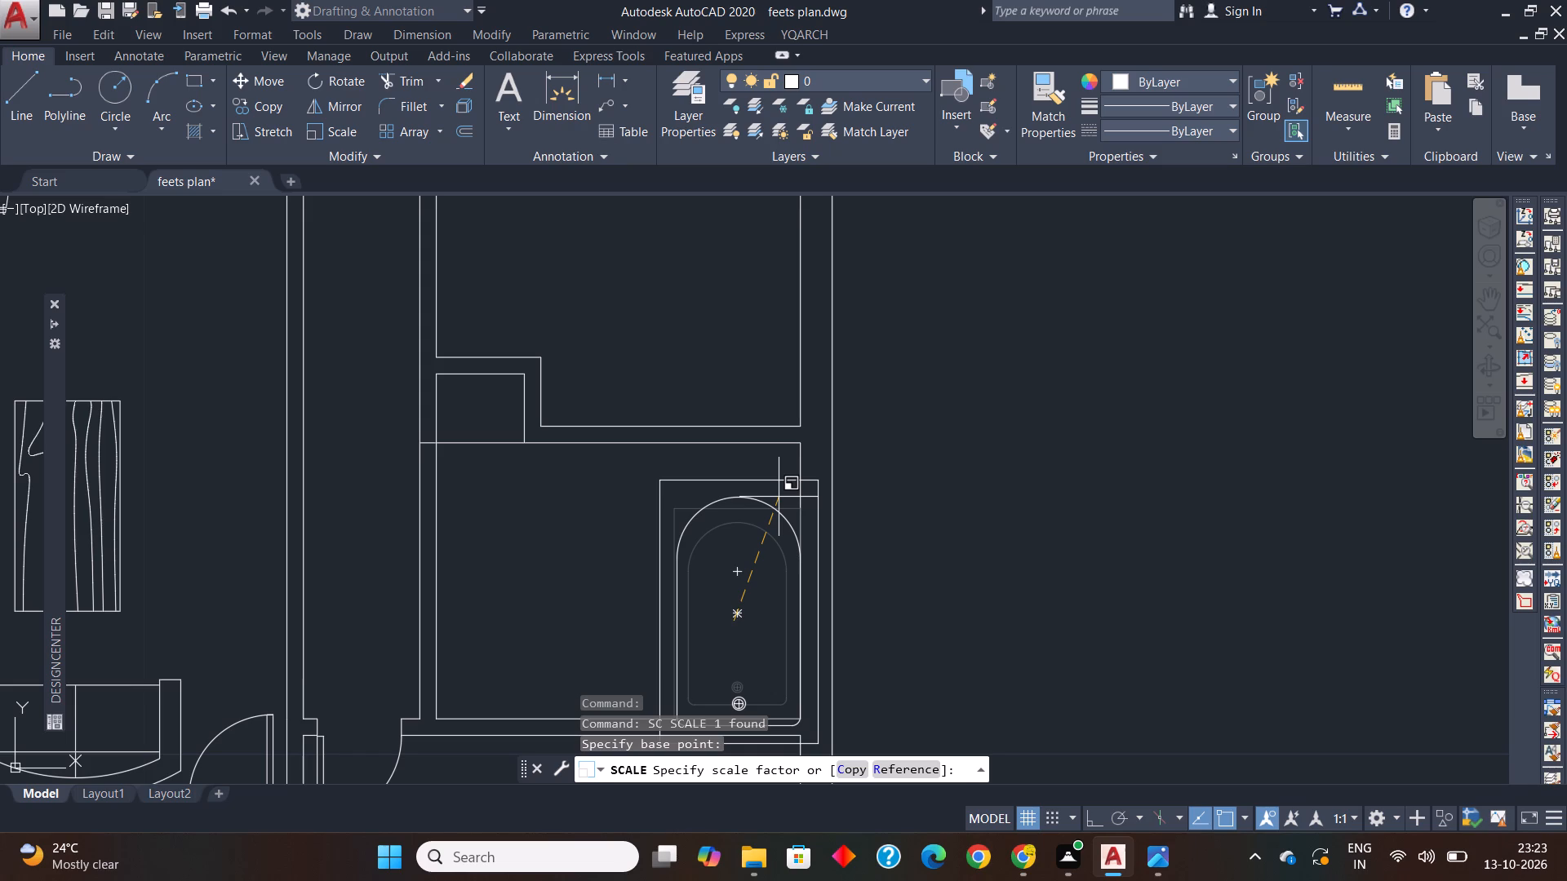
key("0")
key("BackSpace")
type("1.2")
key("Return")
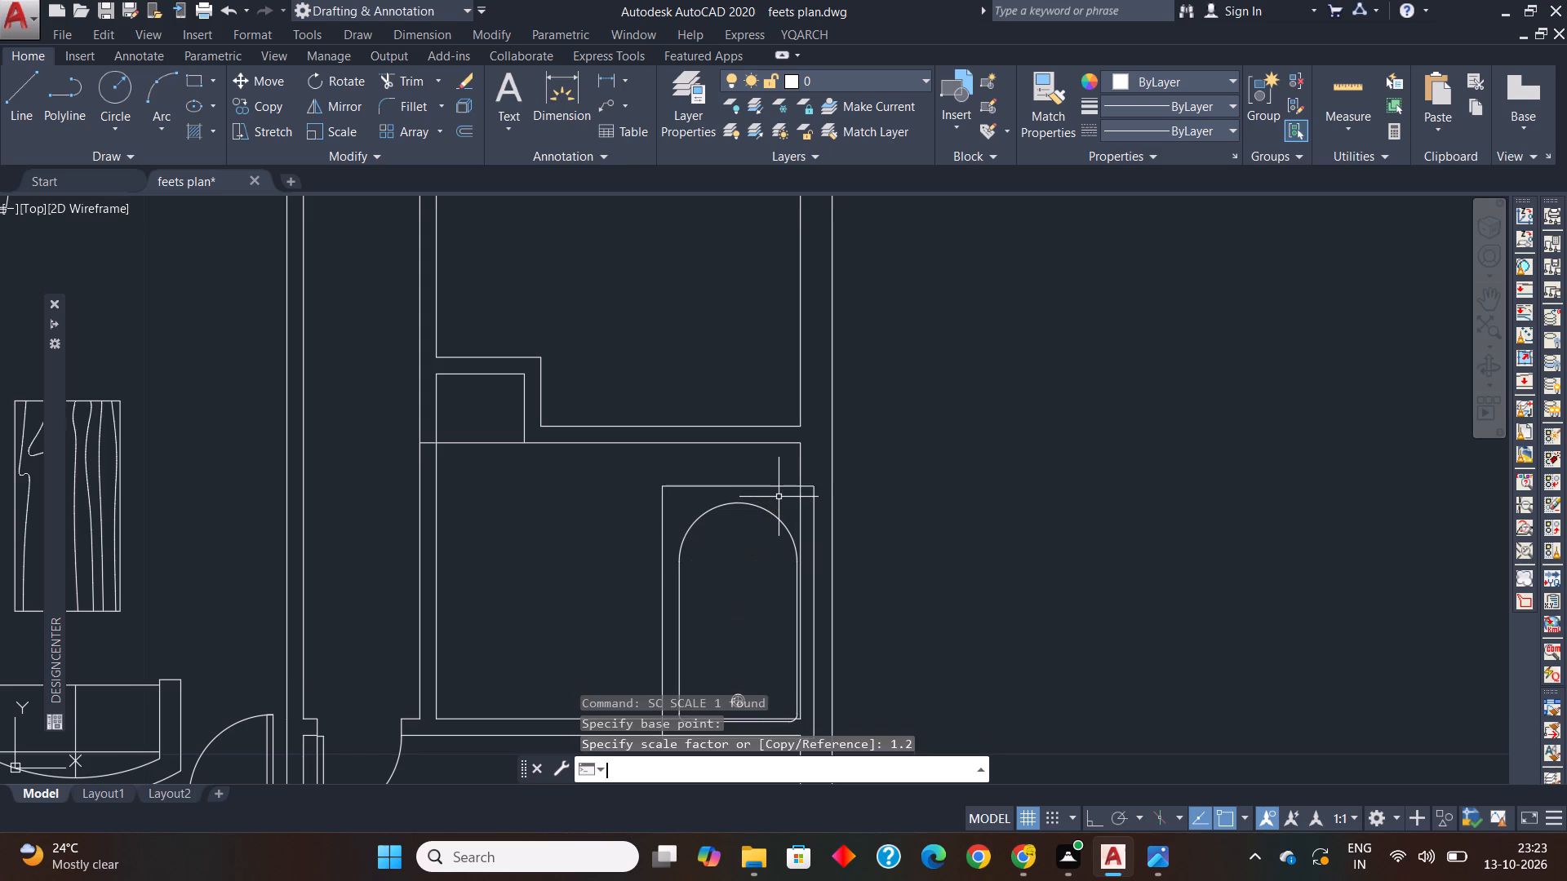
Move the enlarged bathtub by its lower-right corner onto the lower bathroom's lower-right inner corner.
left_click(748, 489)
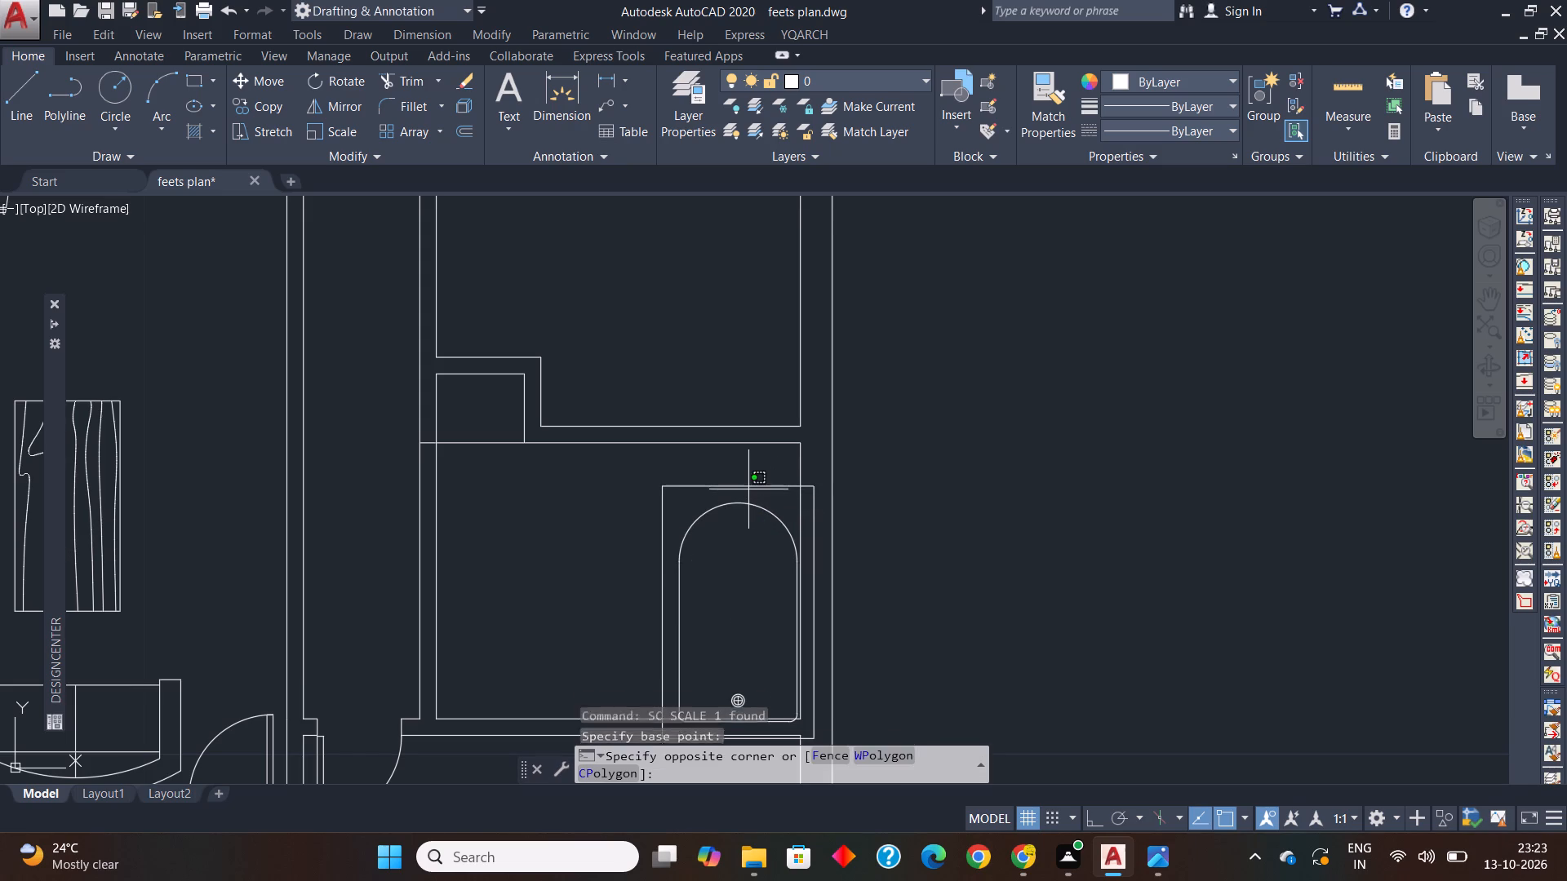
left_click(719, 494)
left_click(696, 516)
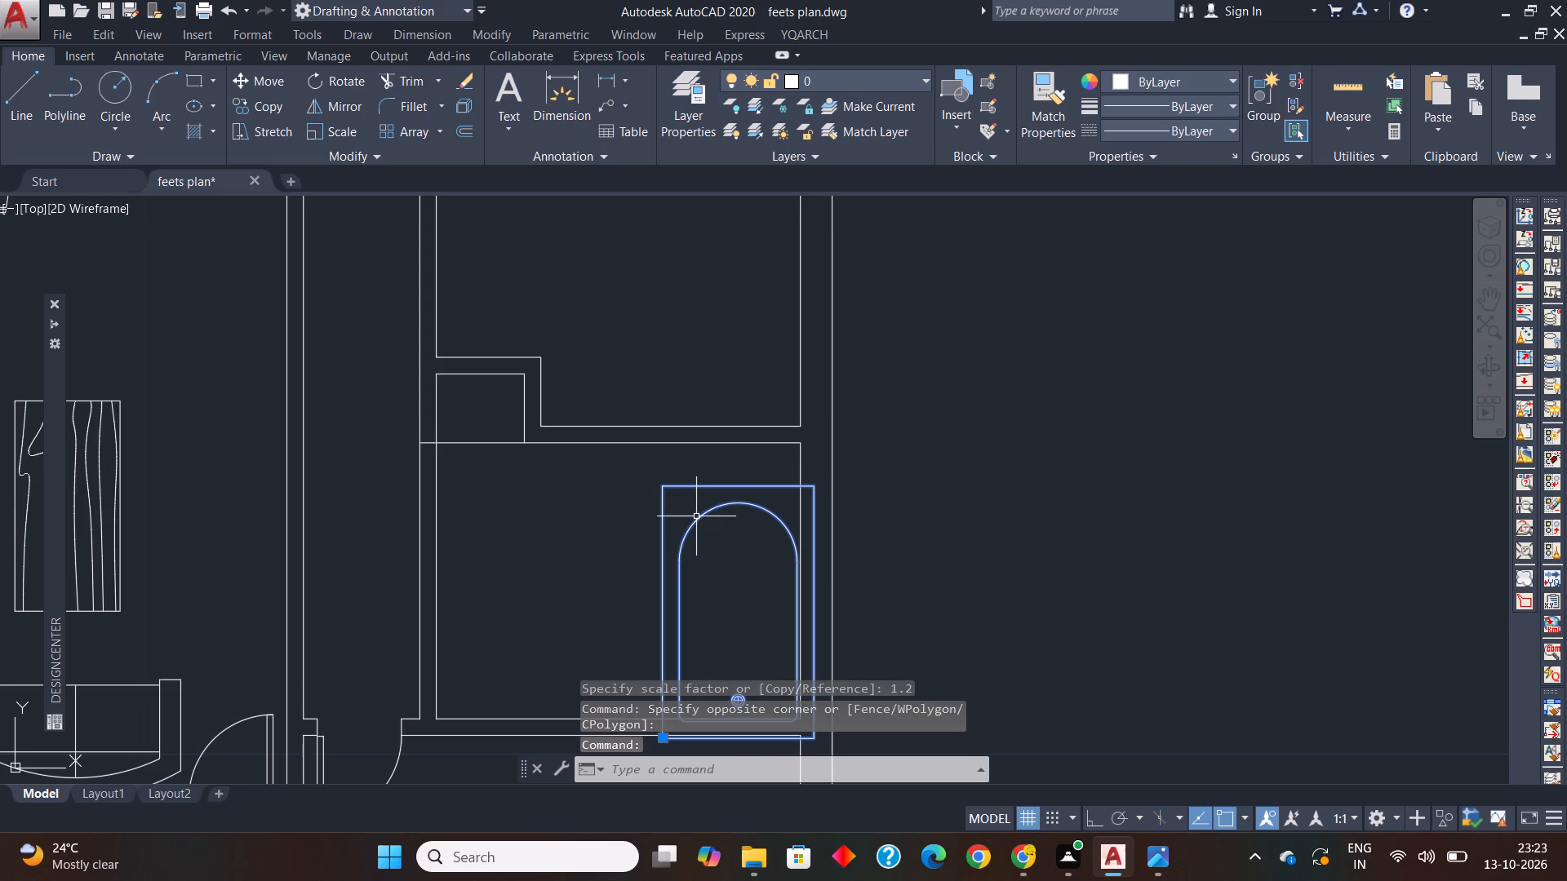
key("m")
key("space")
middle_click_drag(706, 574, 642, 448)
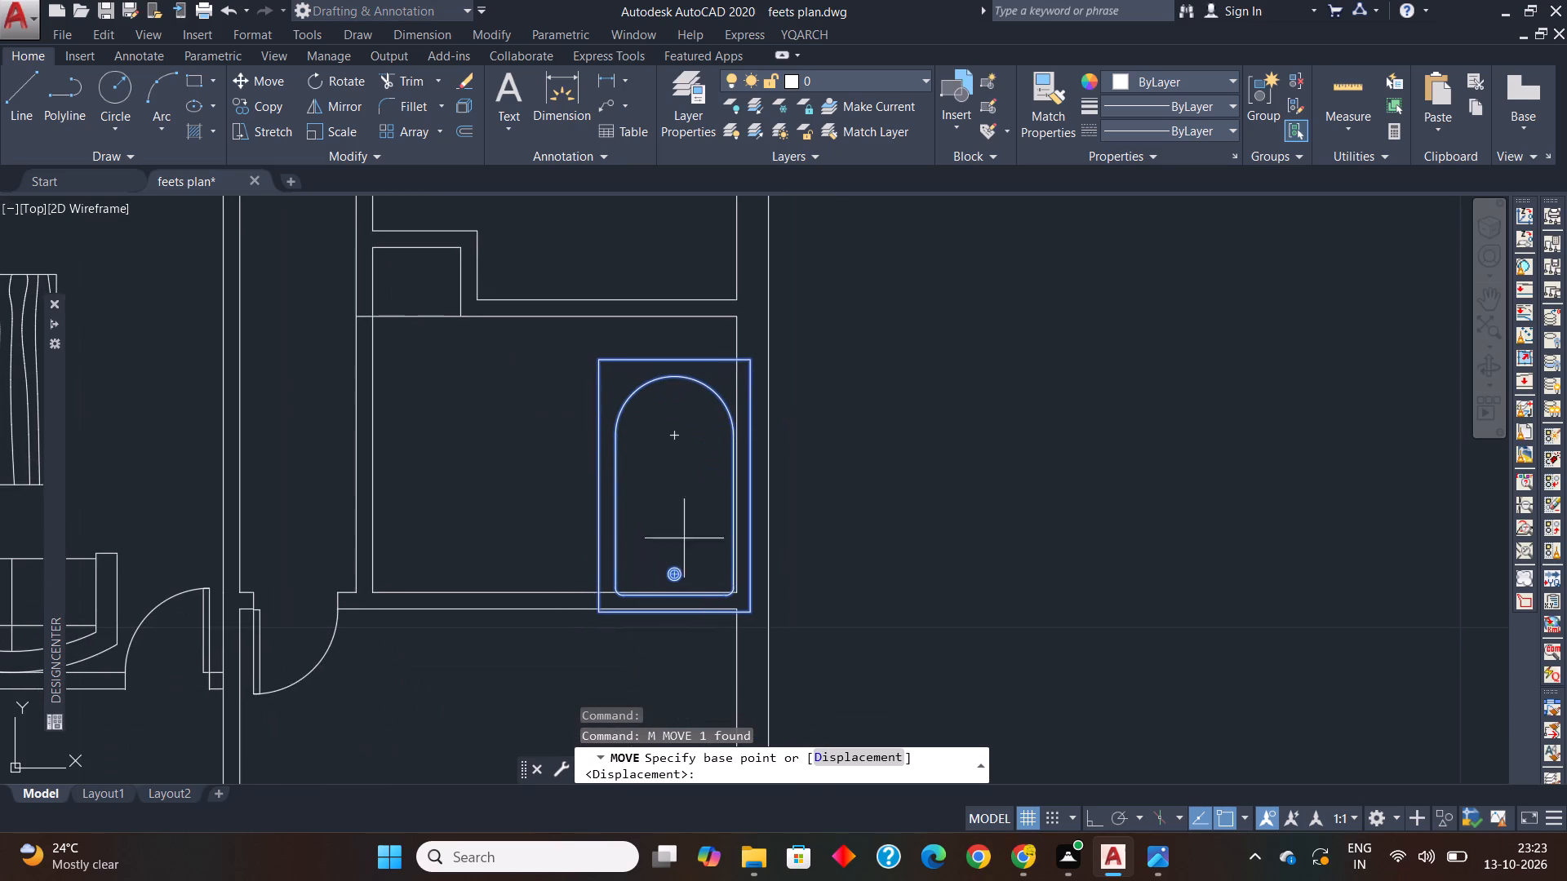
scroll(721, 580, "up", 1)
left_click(761, 632)
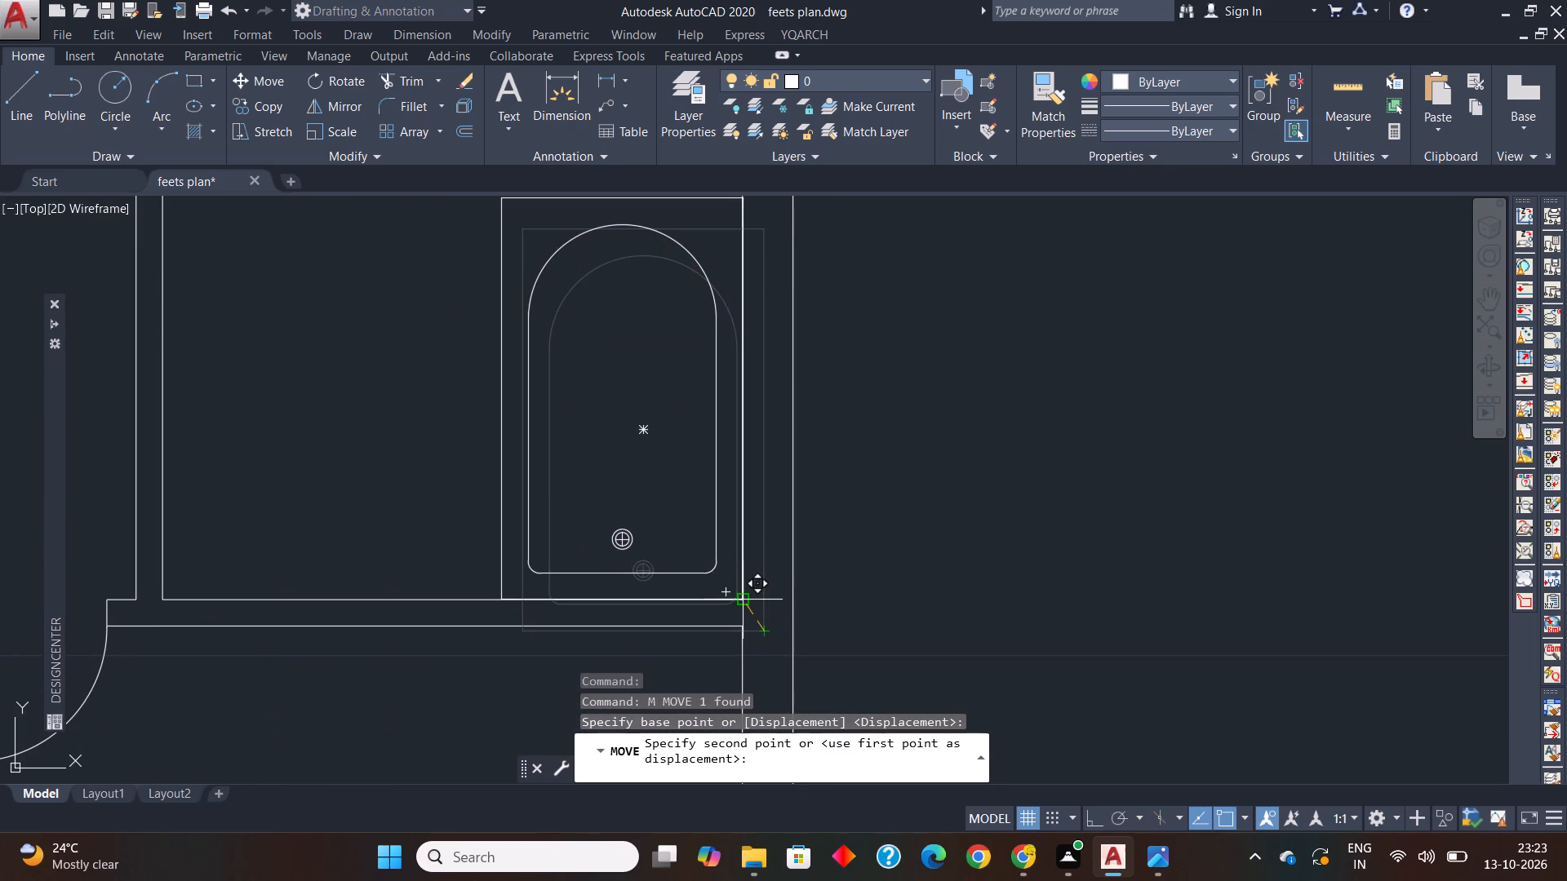
left_click(739, 599)
Copy the upper bathroom's toilet by the midpoint of its tank's back edge to the lower bathroom's upper wall, beside the bathtub.
scroll(706, 593, "down", 1)
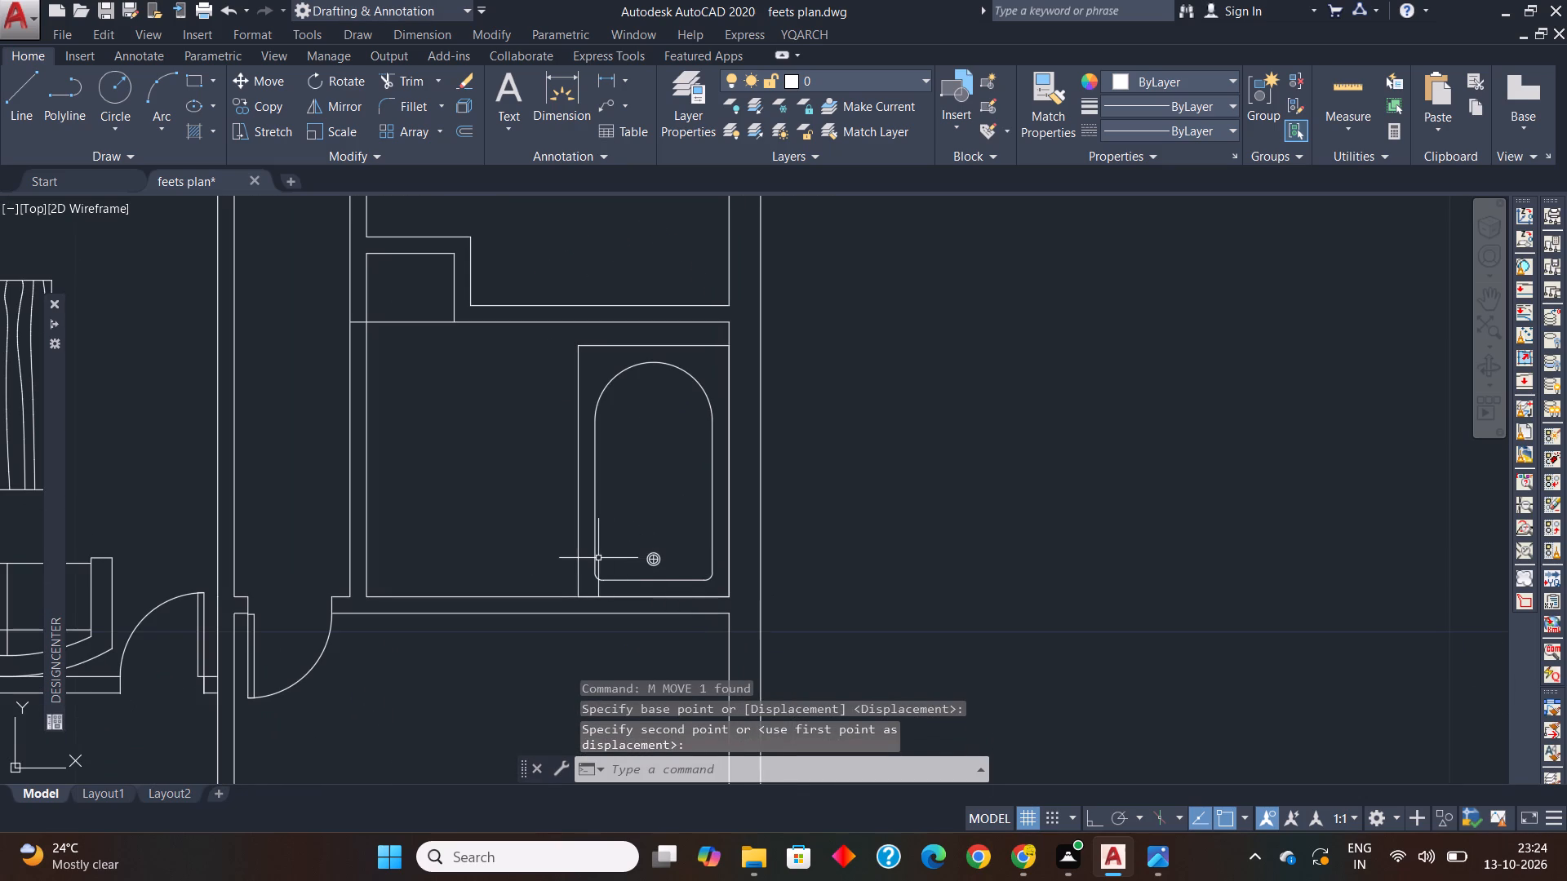
middle_click_drag(596, 558, 716, 571)
scroll(570, 525, "down", 2)
middle_click_drag(569, 525, 525, 685)
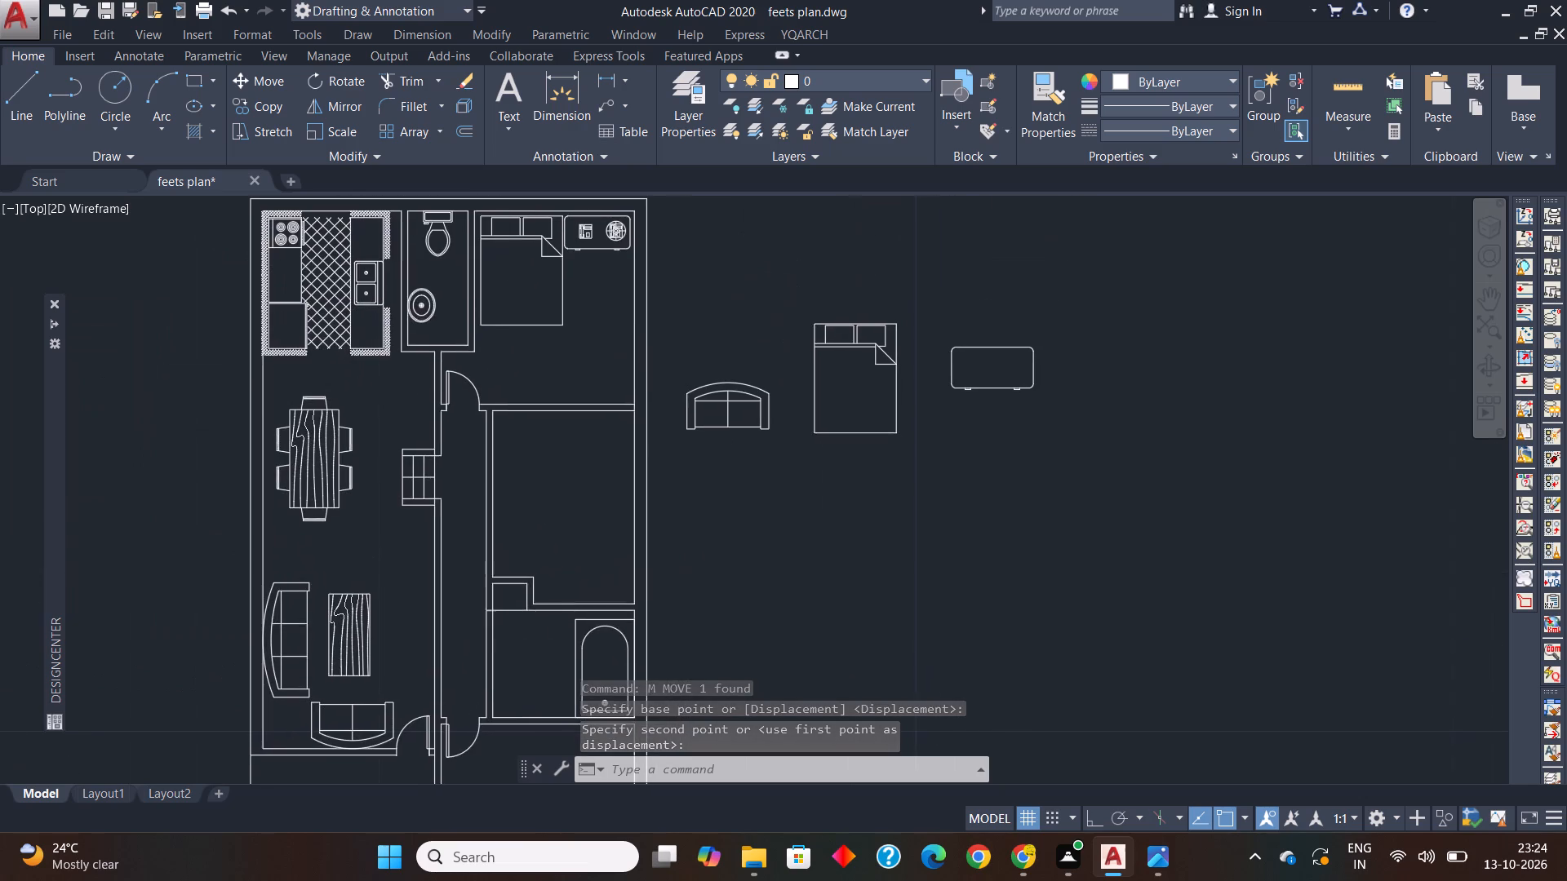
middle_click_drag(442, 427, 464, 524)
scroll(455, 324, "up", 2)
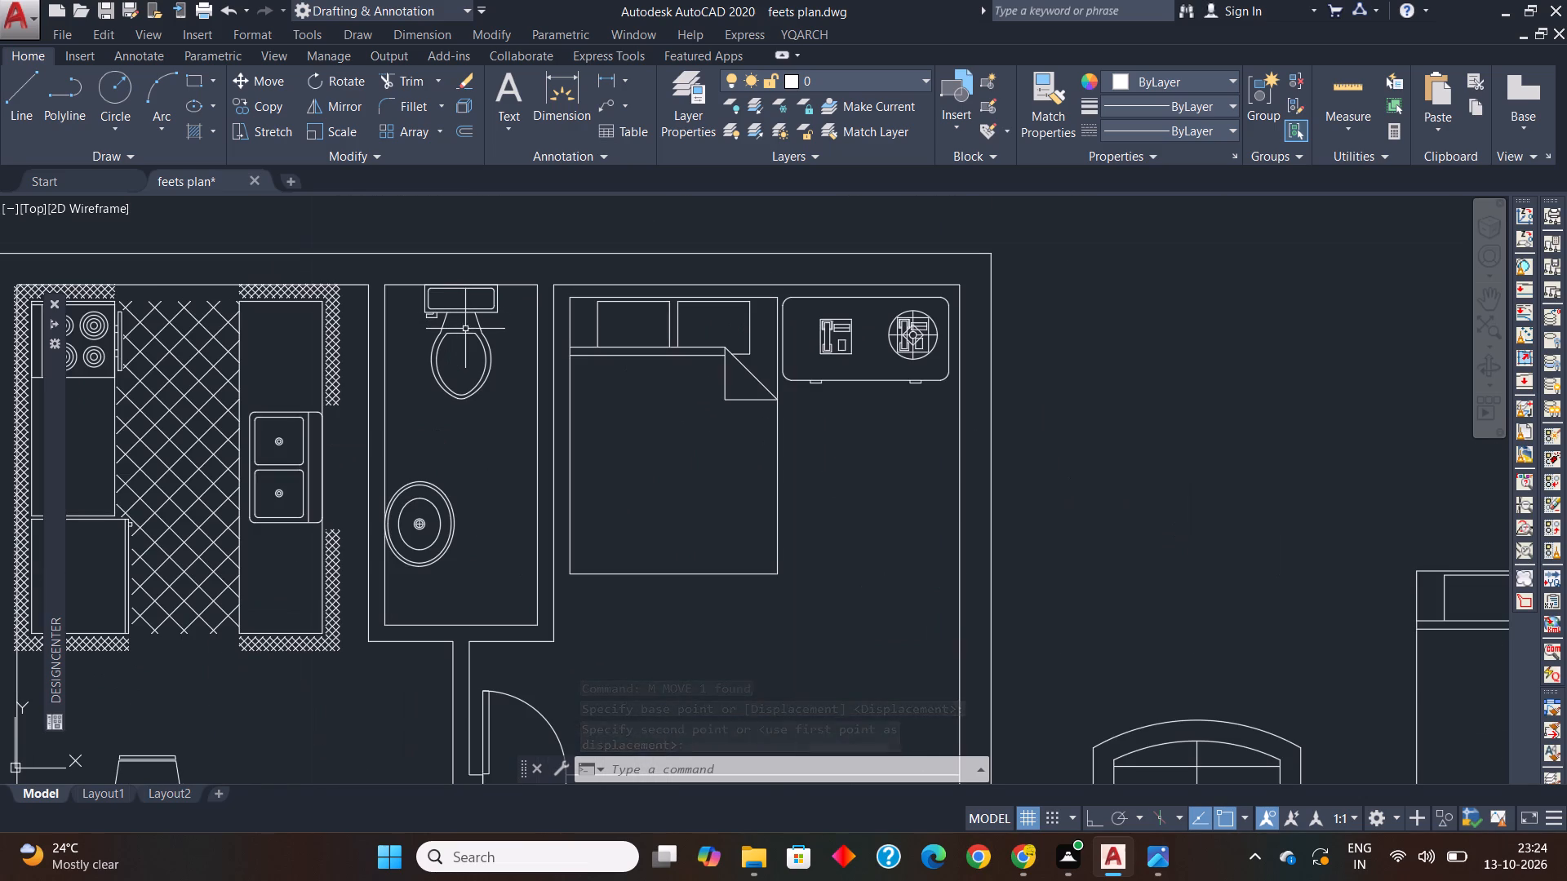
left_click(465, 333)
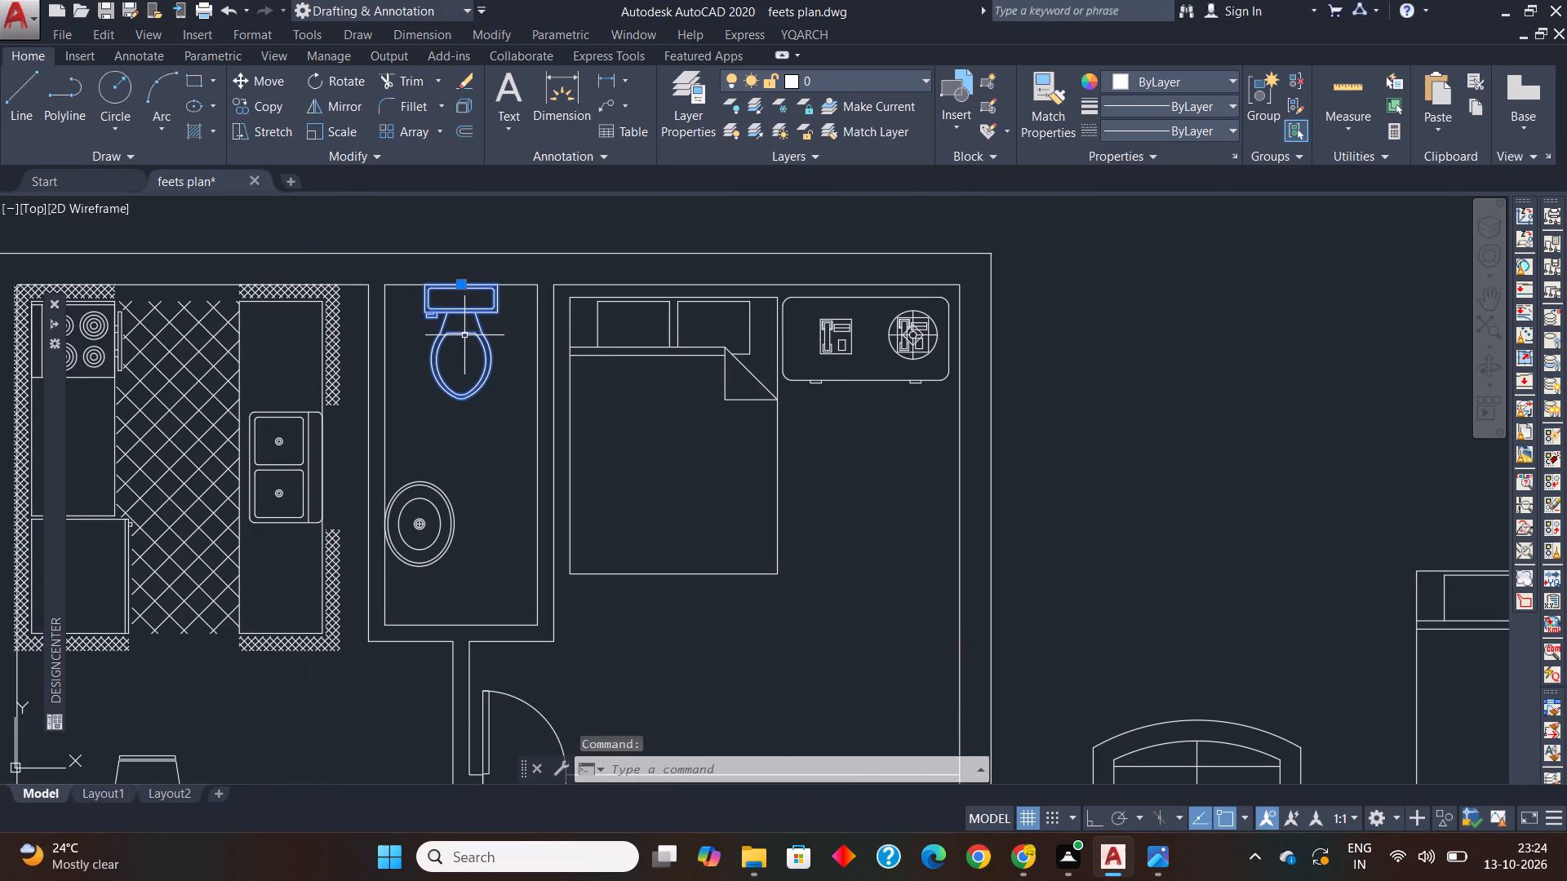
key("c")
type("o")
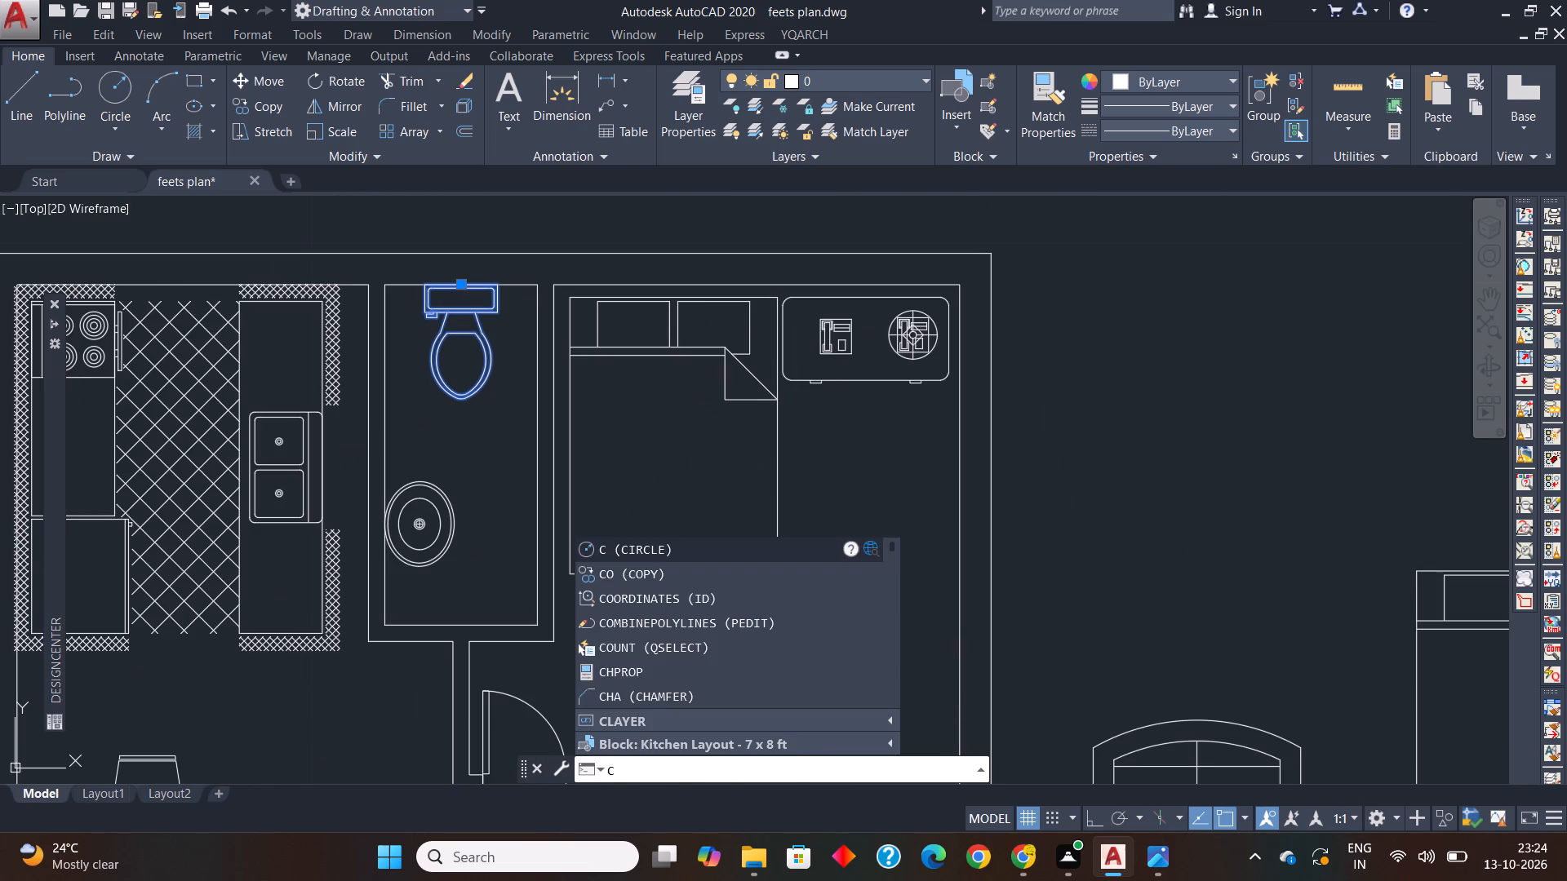
key("space")
scroll(464, 282, "up", 2)
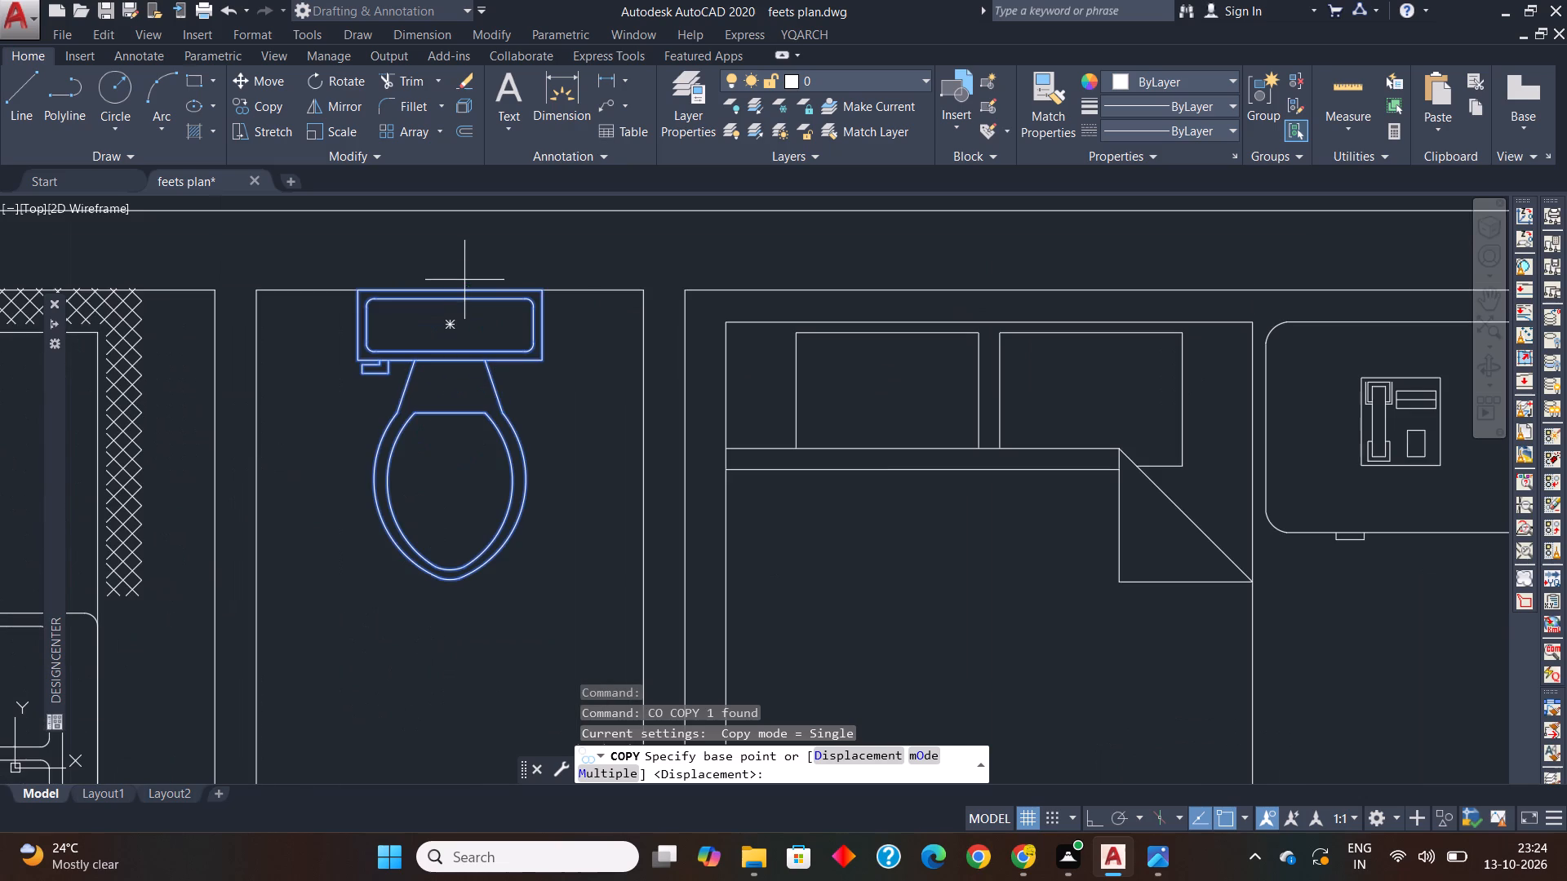
left_click(449, 288)
scroll(483, 309, "down", 3)
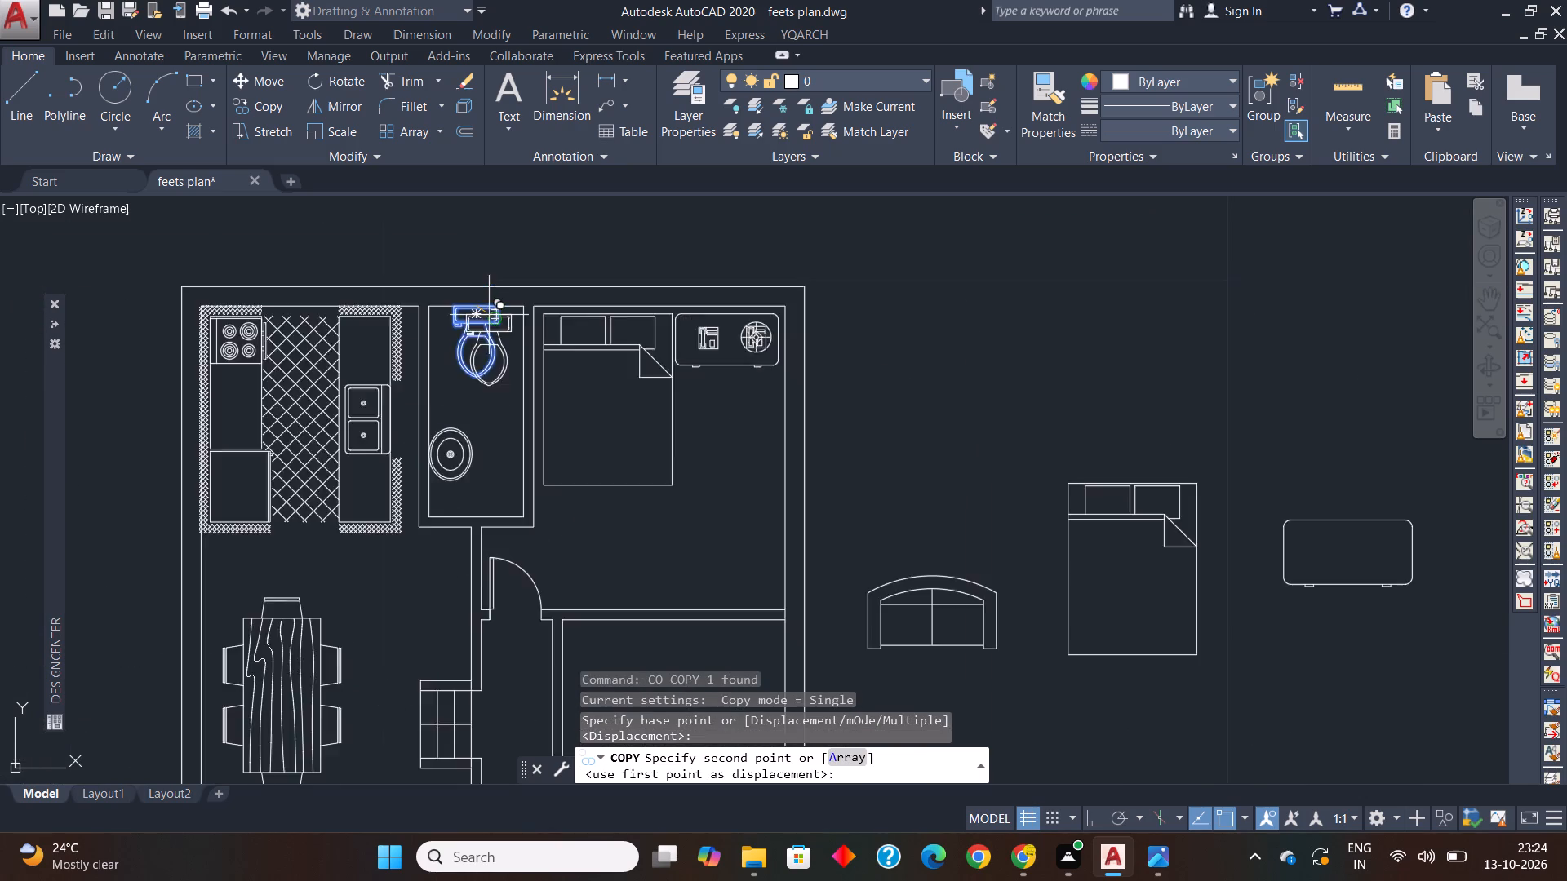
scroll(490, 316, "down", 3)
scroll(523, 471, "up", 4)
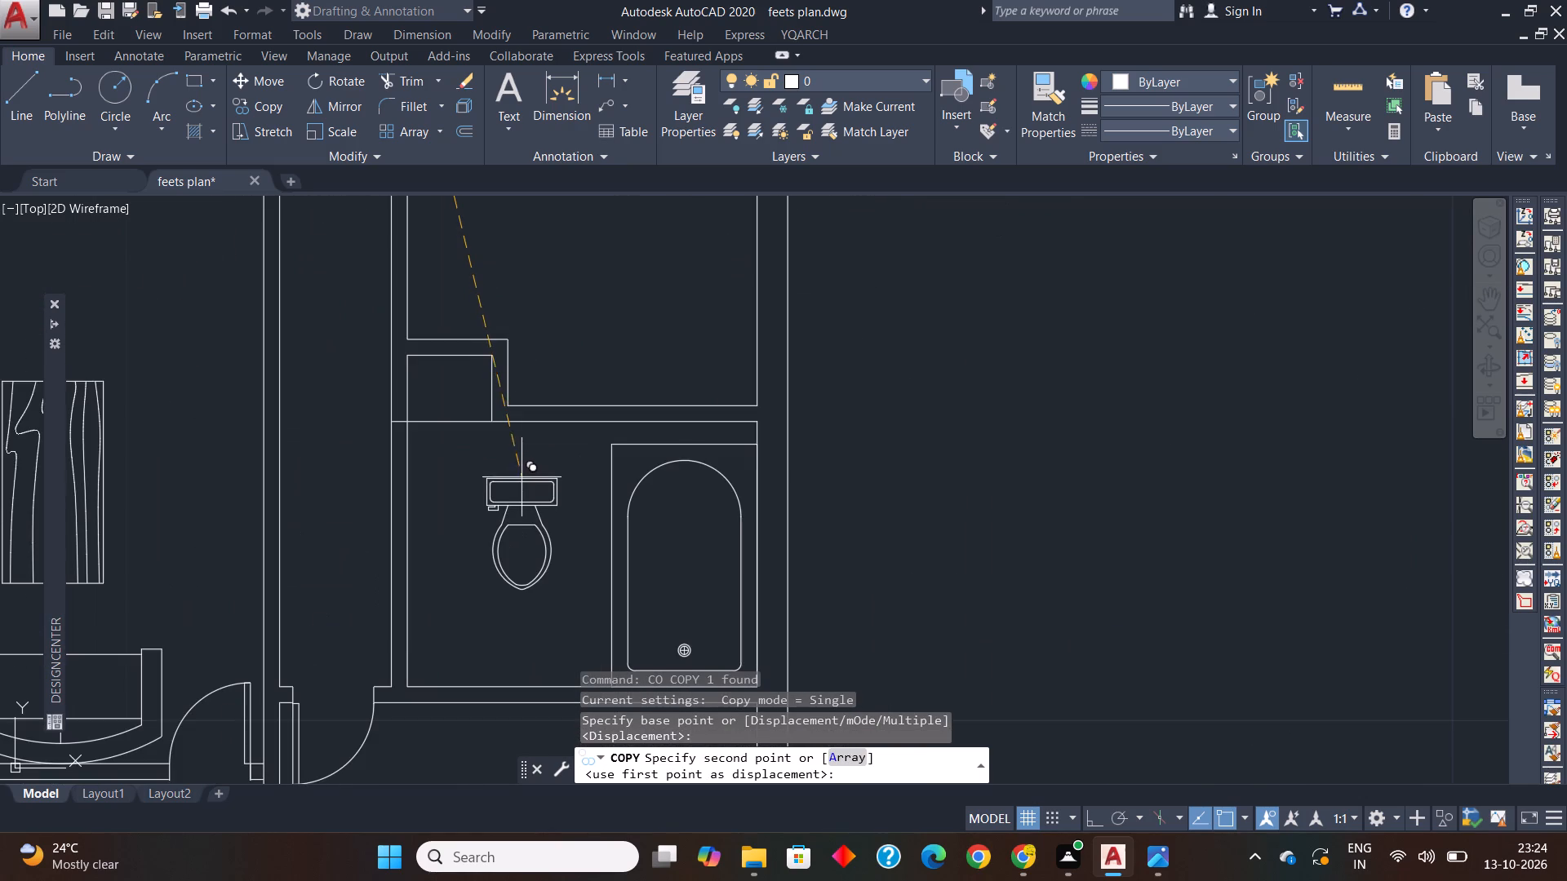
scroll(519, 467, "up", 1)
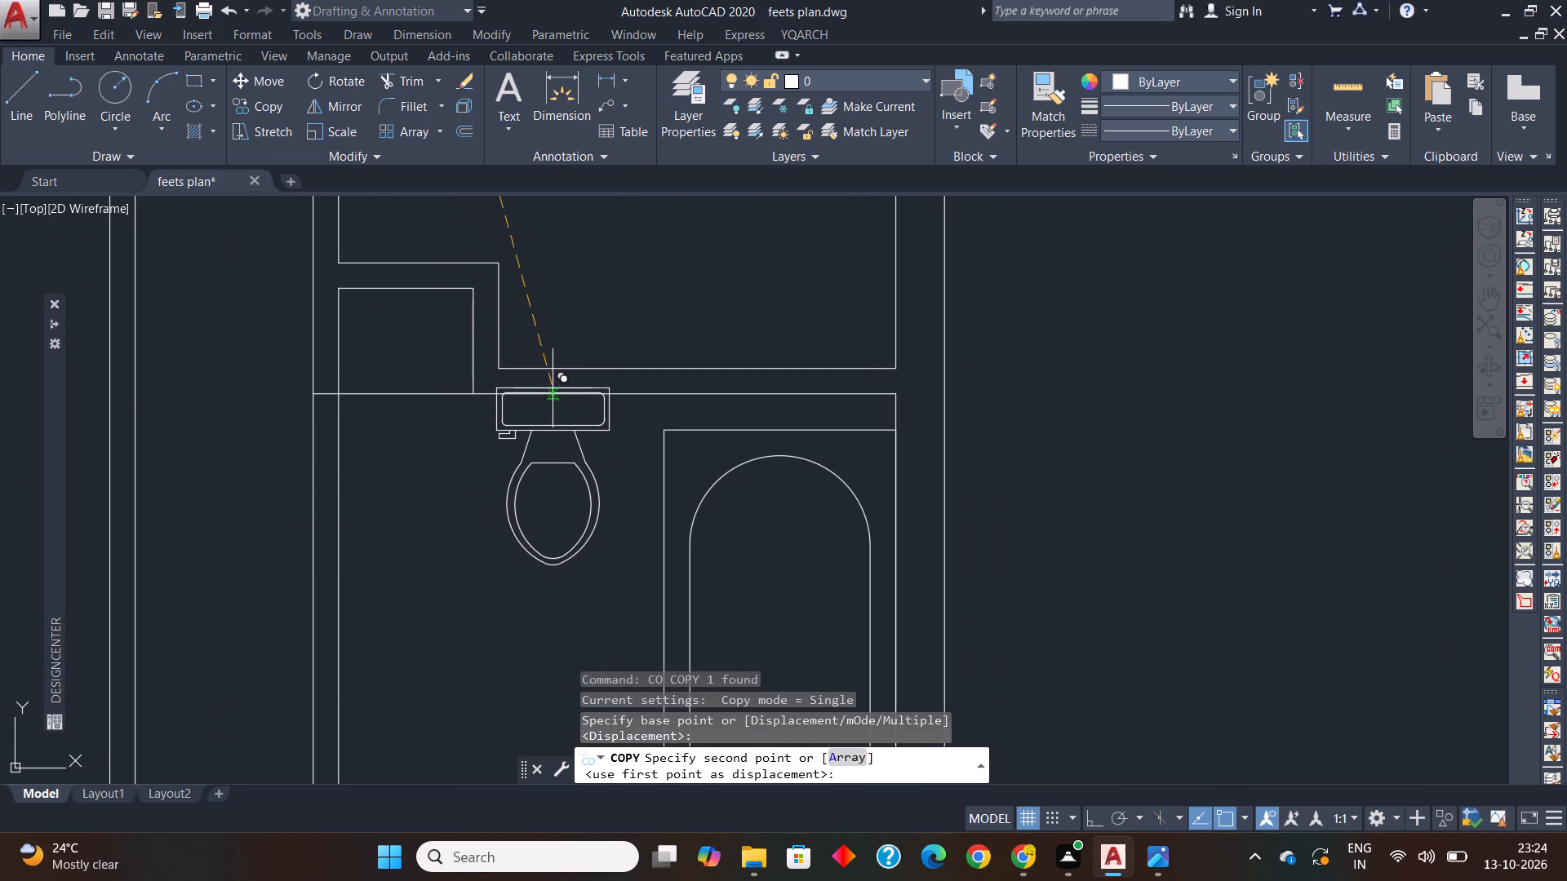
left_click(553, 394)
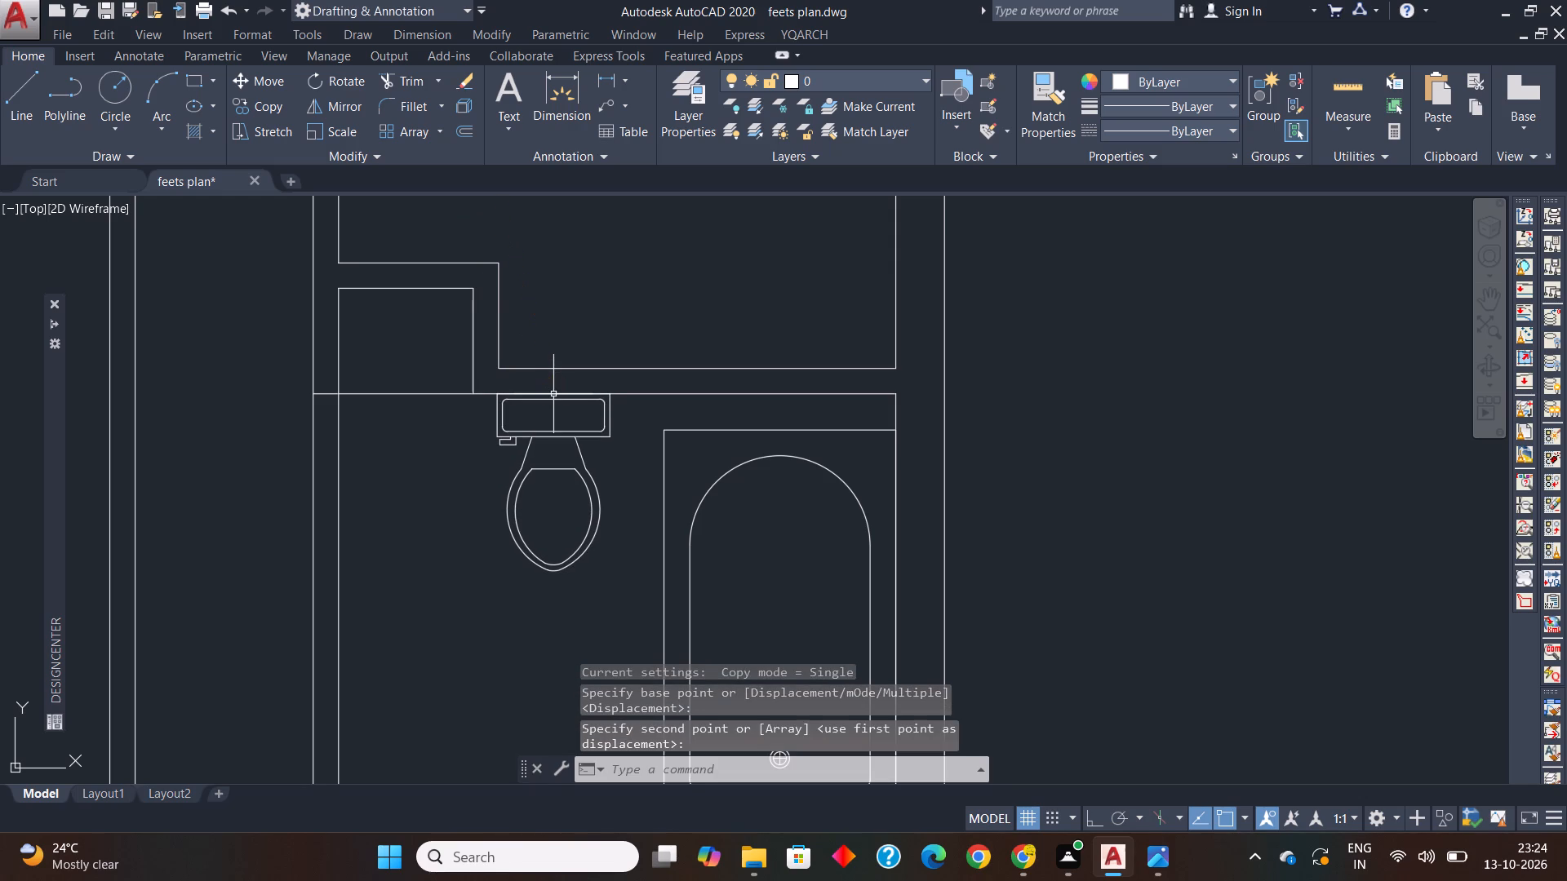
Copy the upper bathroom's oval sink by its centre into the lower bathroom, just below the copied toilet.
scroll(496, 476, "down", 2)
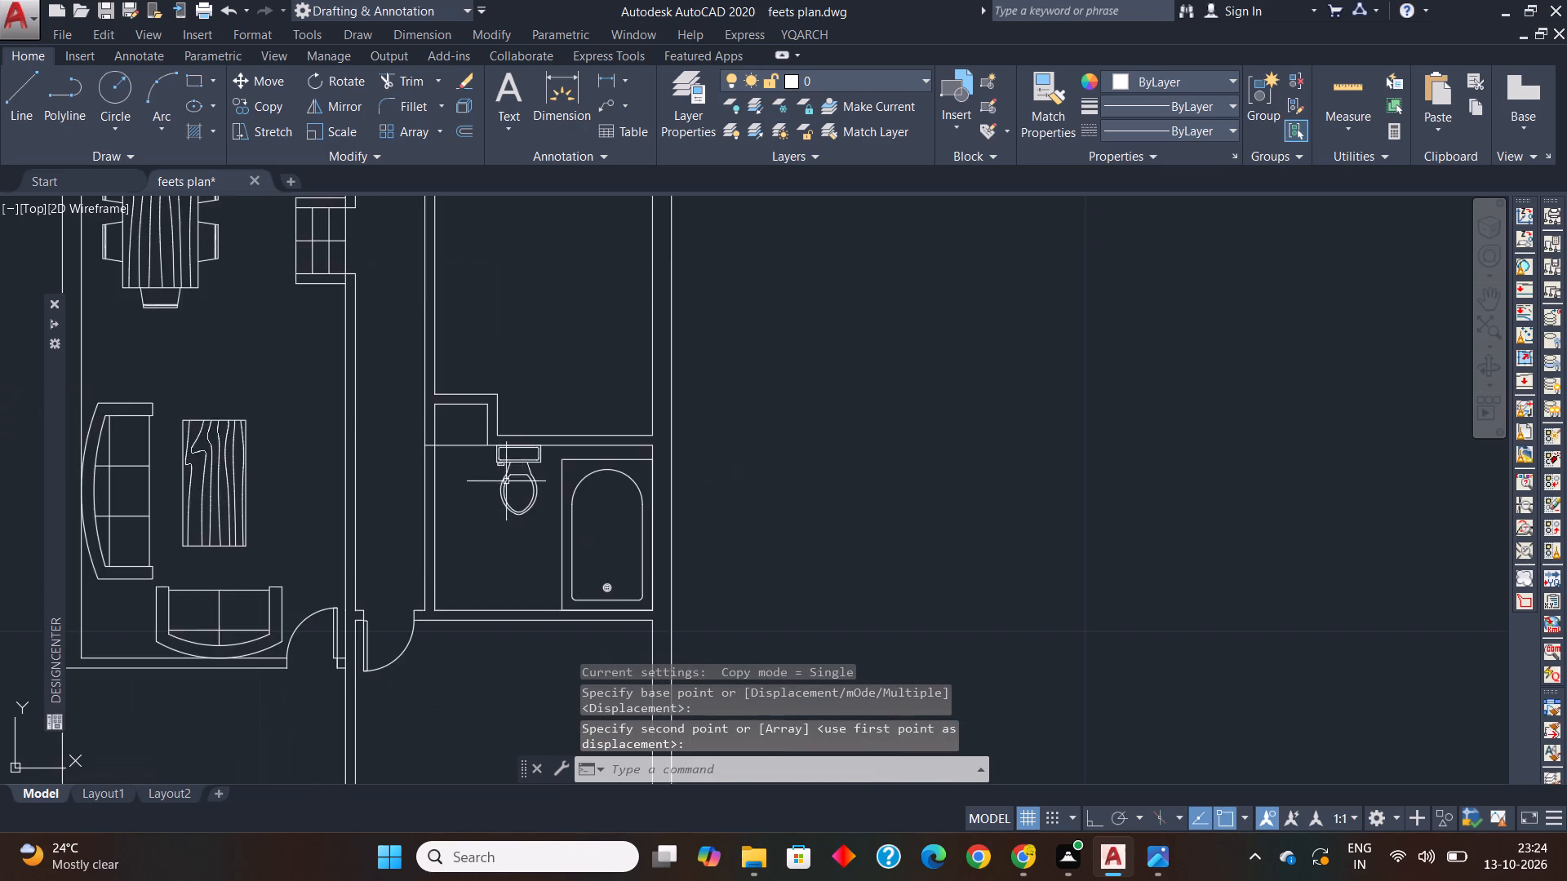
scroll(531, 486, "down", 2)
middle_click_drag(508, 385, 608, 399)
scroll(579, 317, "up", 3)
left_click(519, 289)
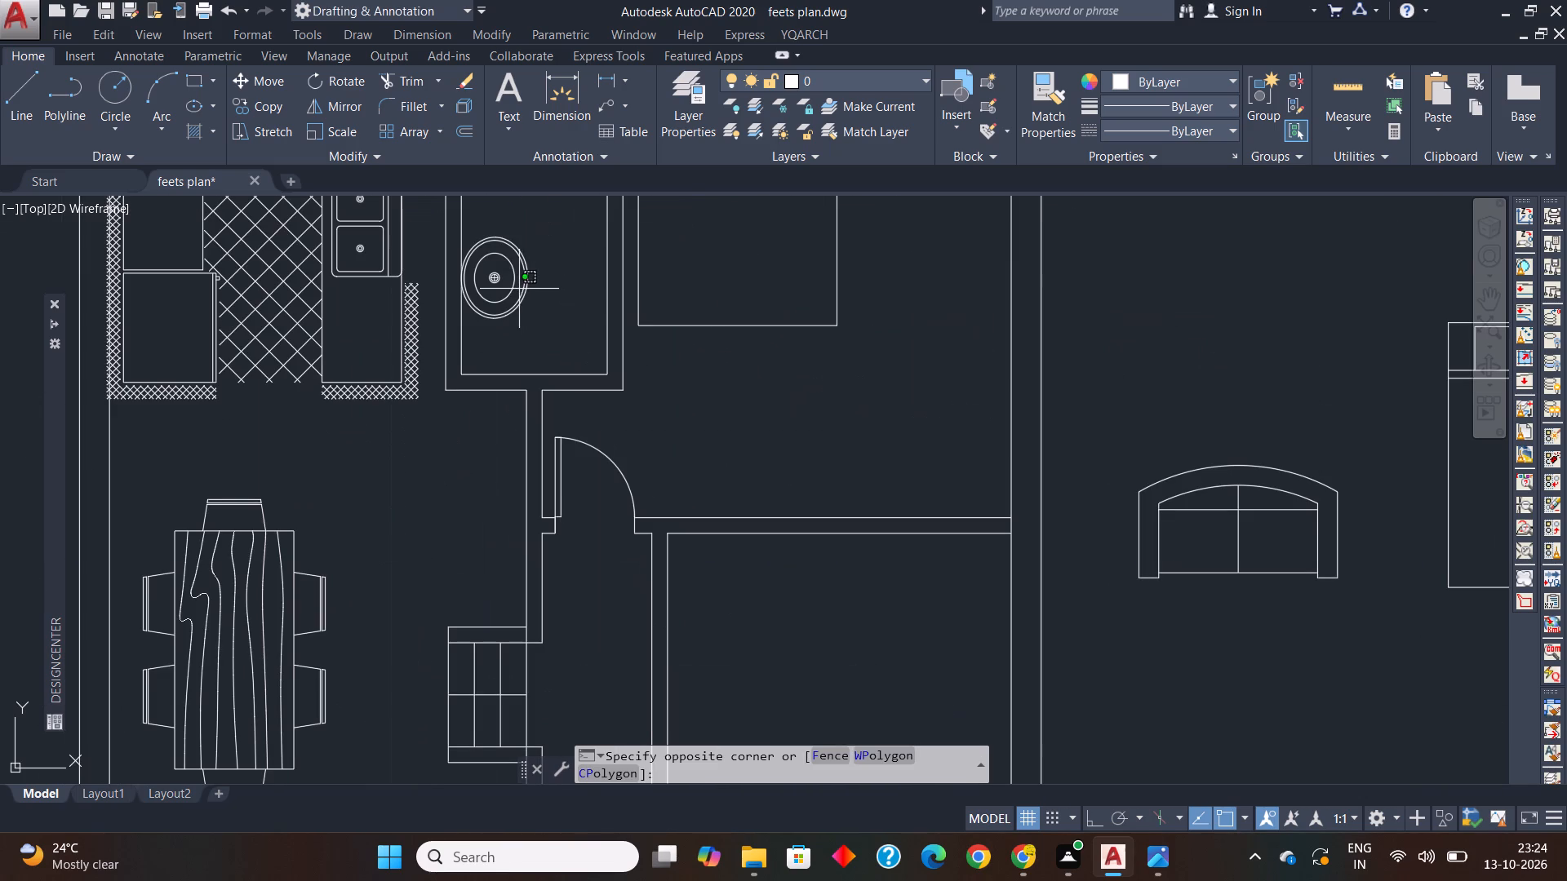
left_click(502, 302)
type("co")
key("space")
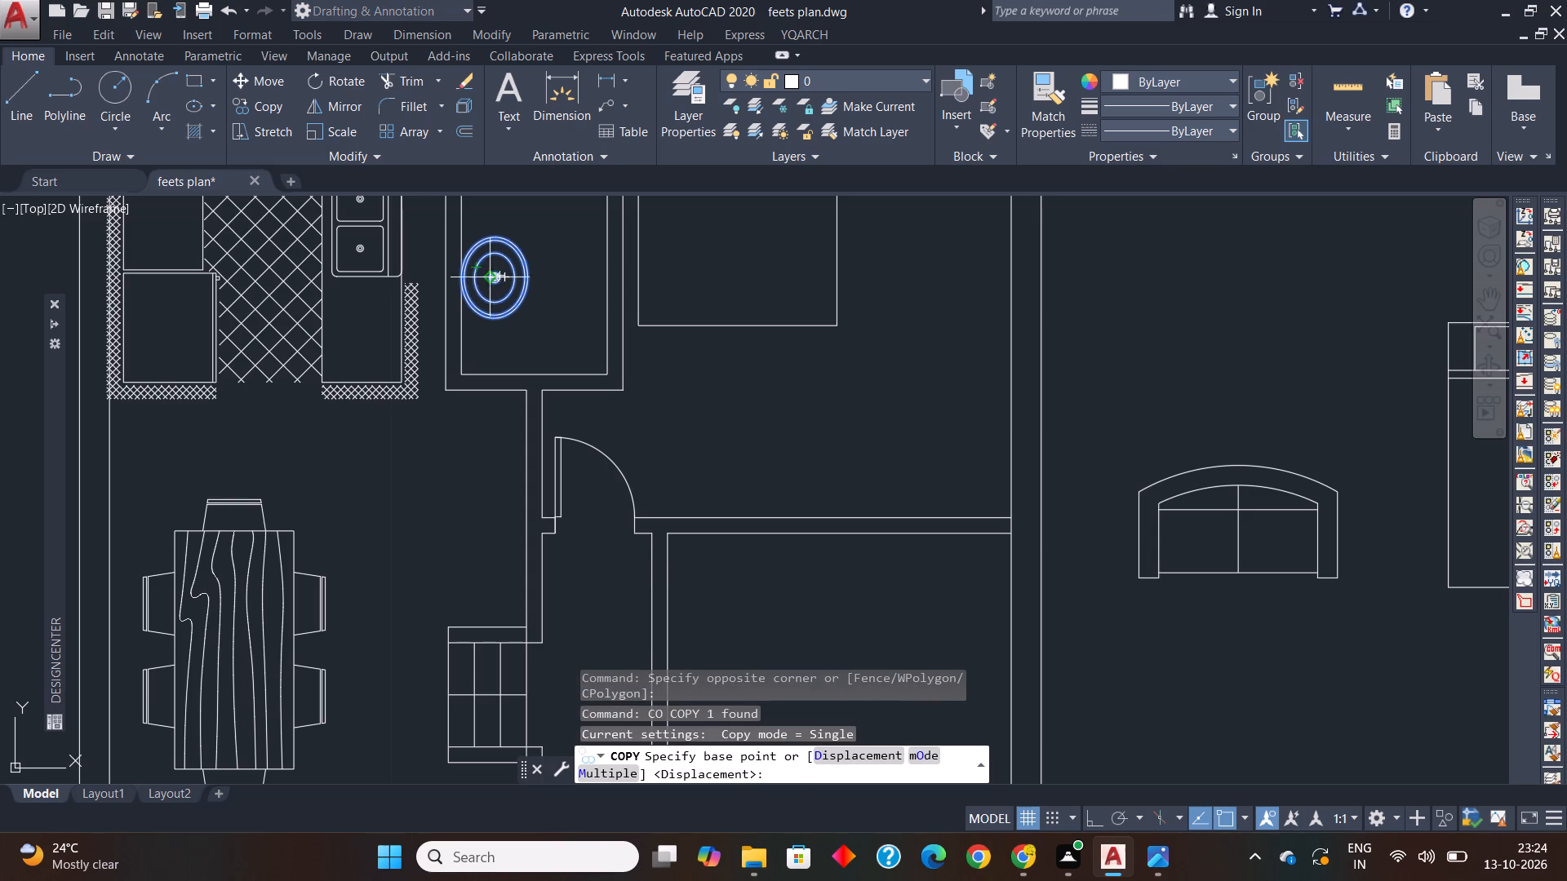
left_click(495, 279)
scroll(497, 281, "down", 2)
middle_click_drag(622, 484, 589, 323)
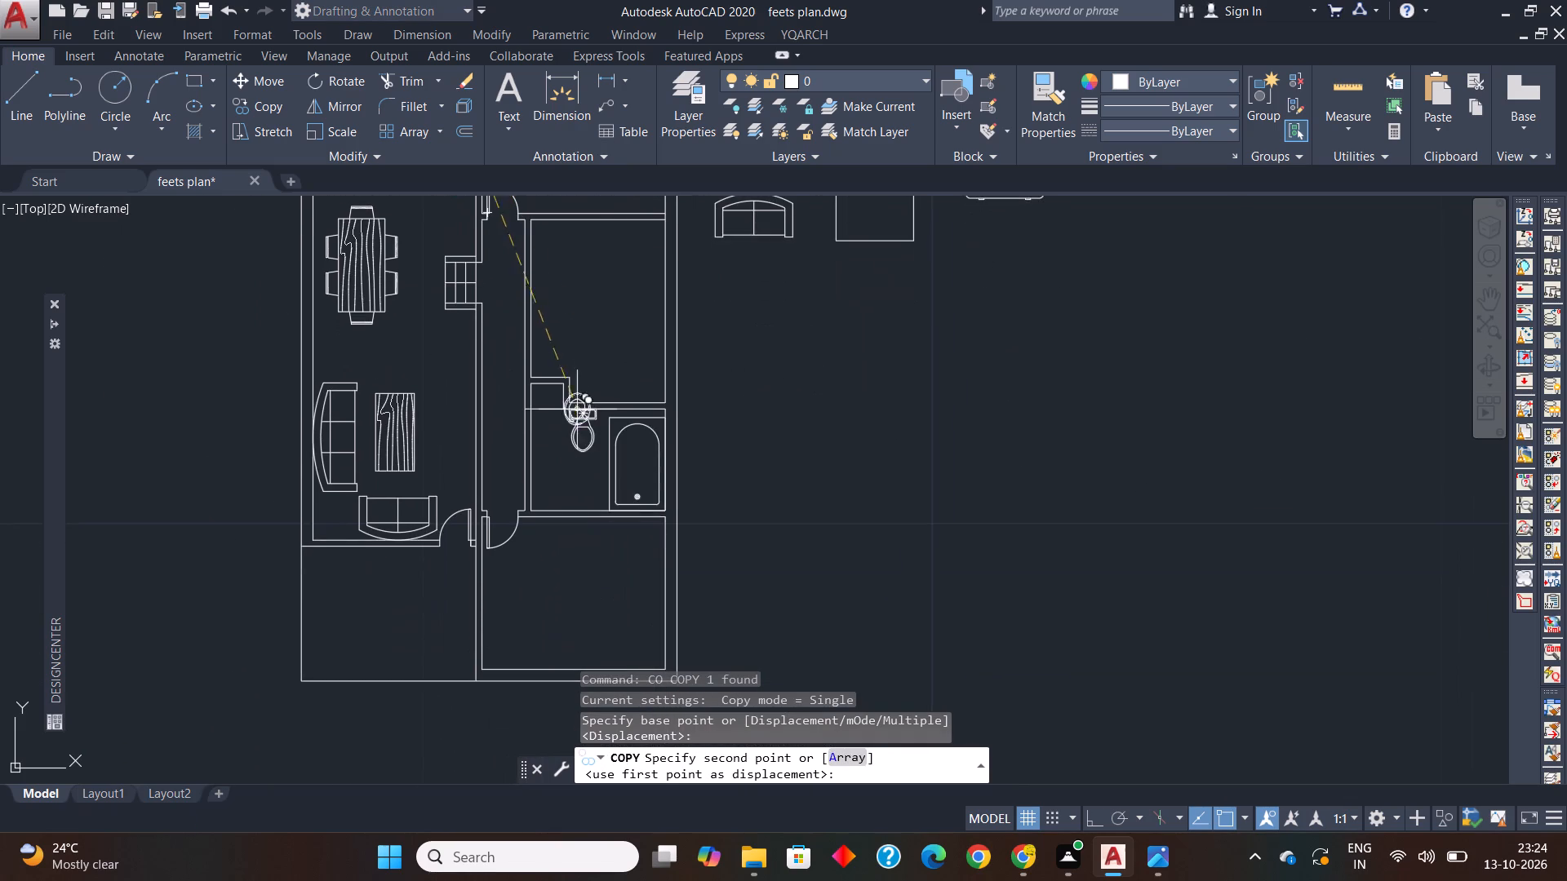
scroll(581, 474, "up", 3)
left_click(563, 499)
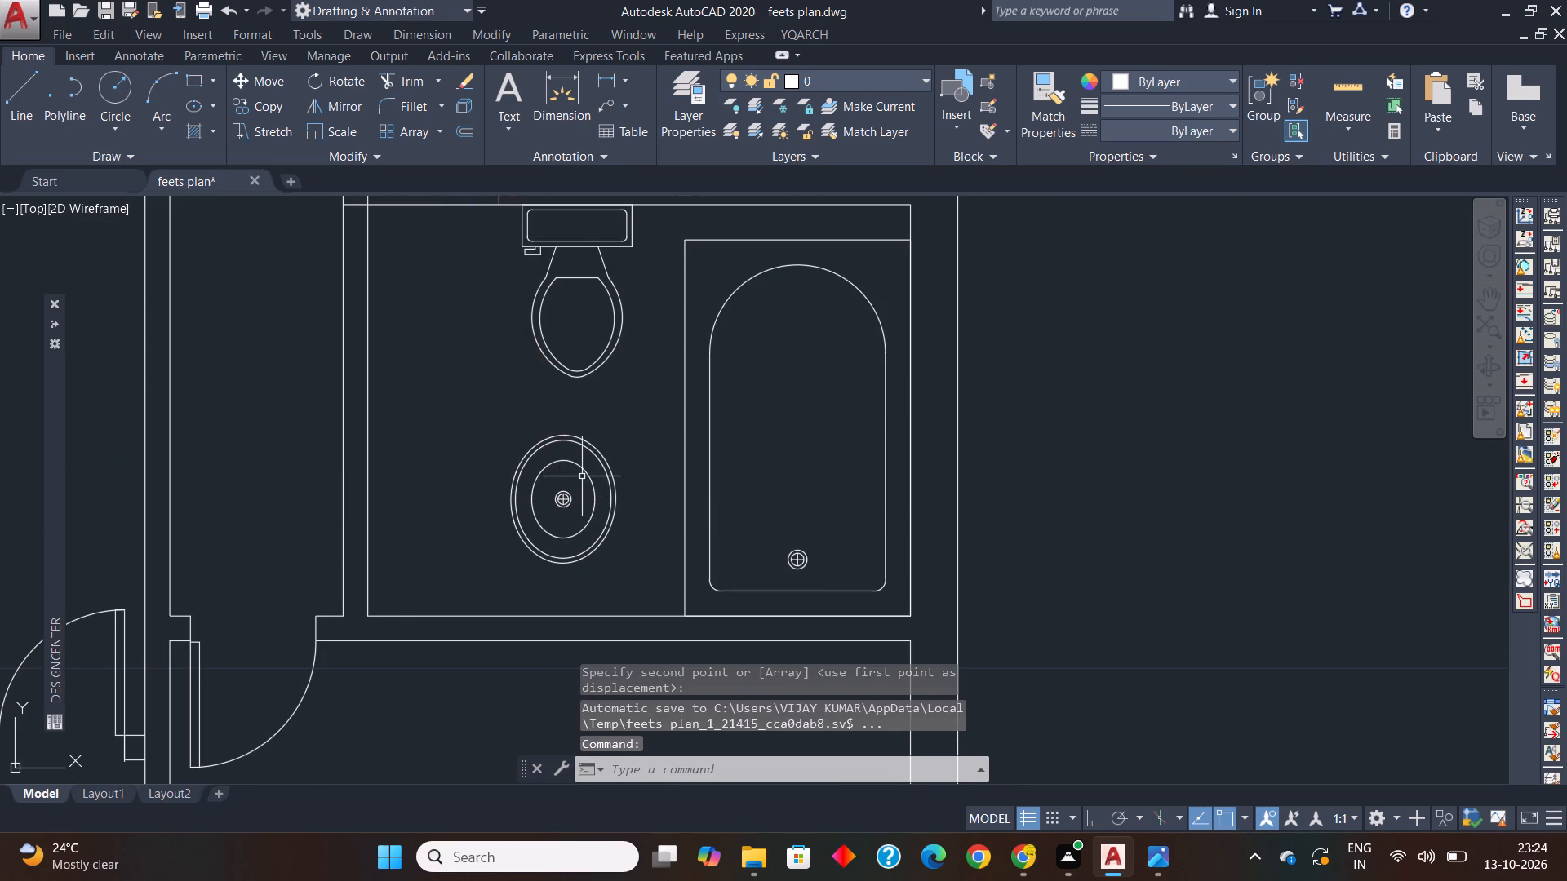
key("Escape")
key("Escape")
key("Escape")
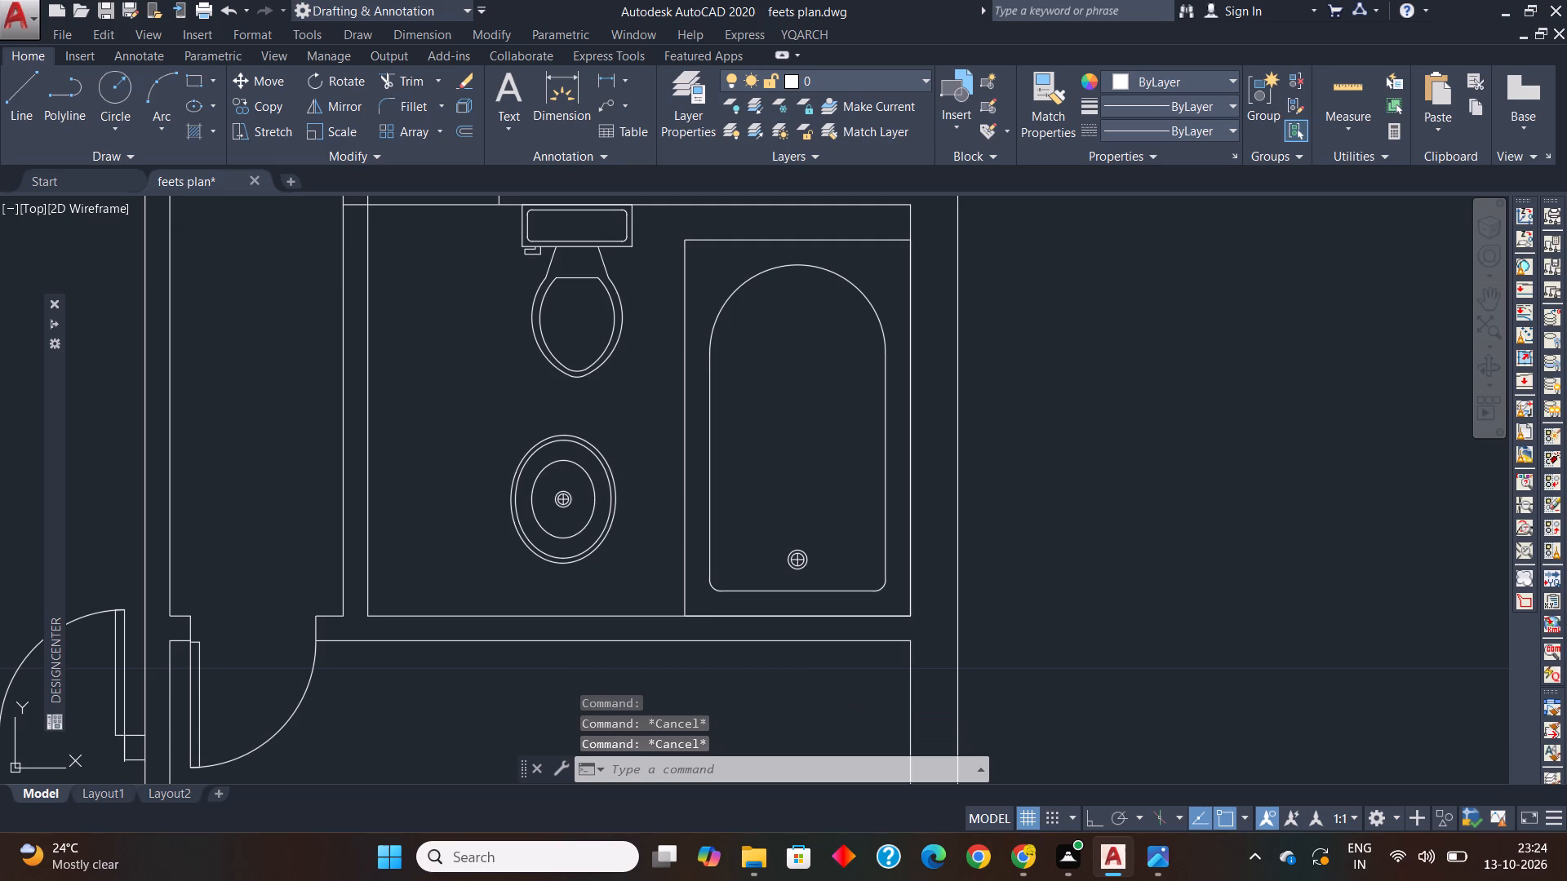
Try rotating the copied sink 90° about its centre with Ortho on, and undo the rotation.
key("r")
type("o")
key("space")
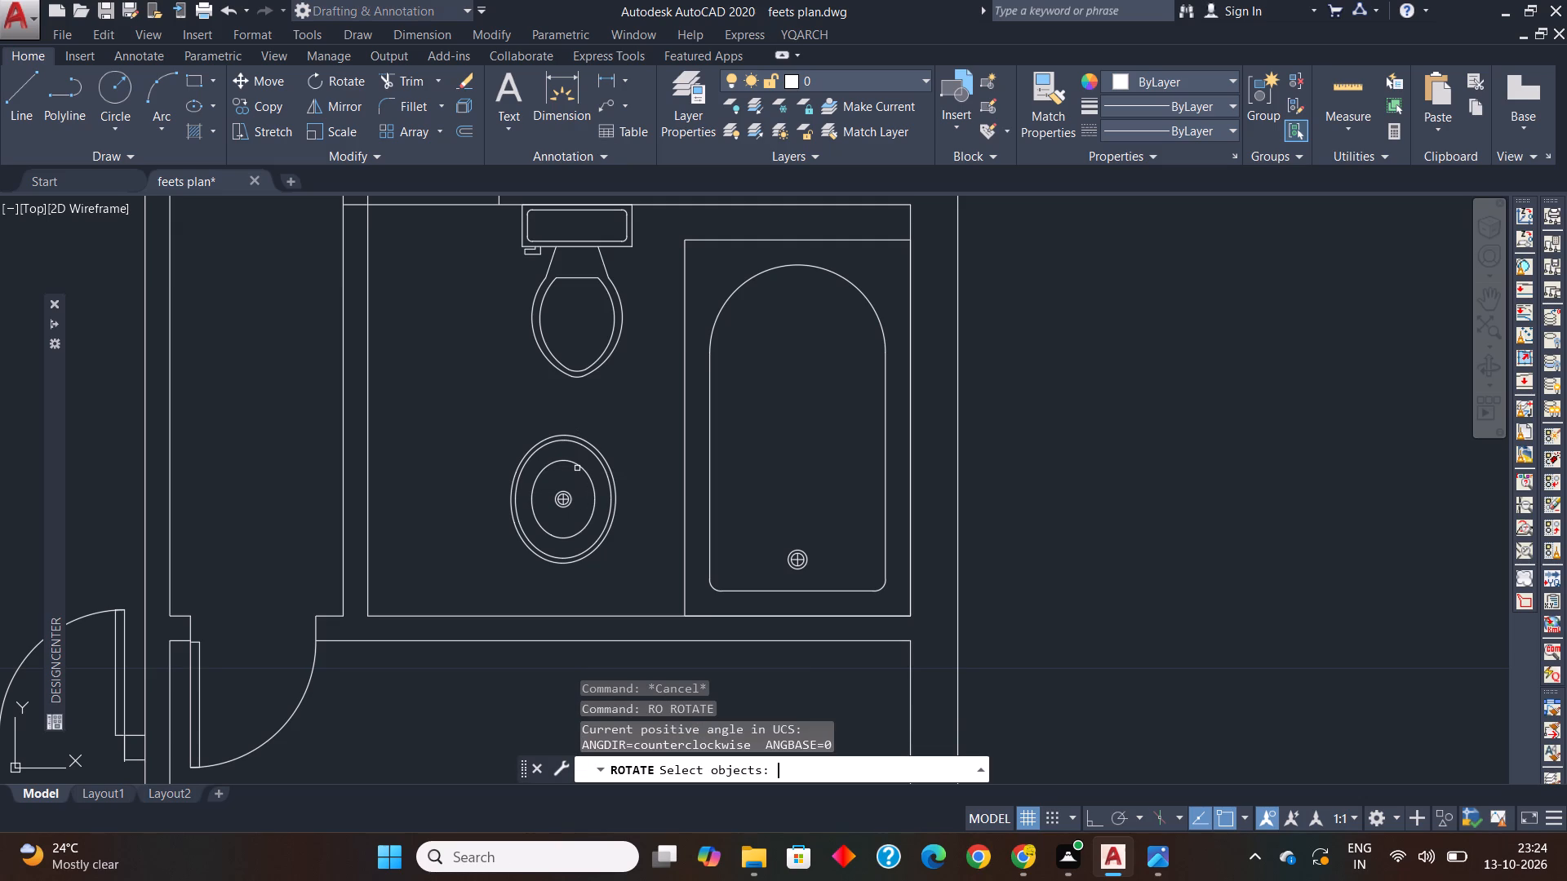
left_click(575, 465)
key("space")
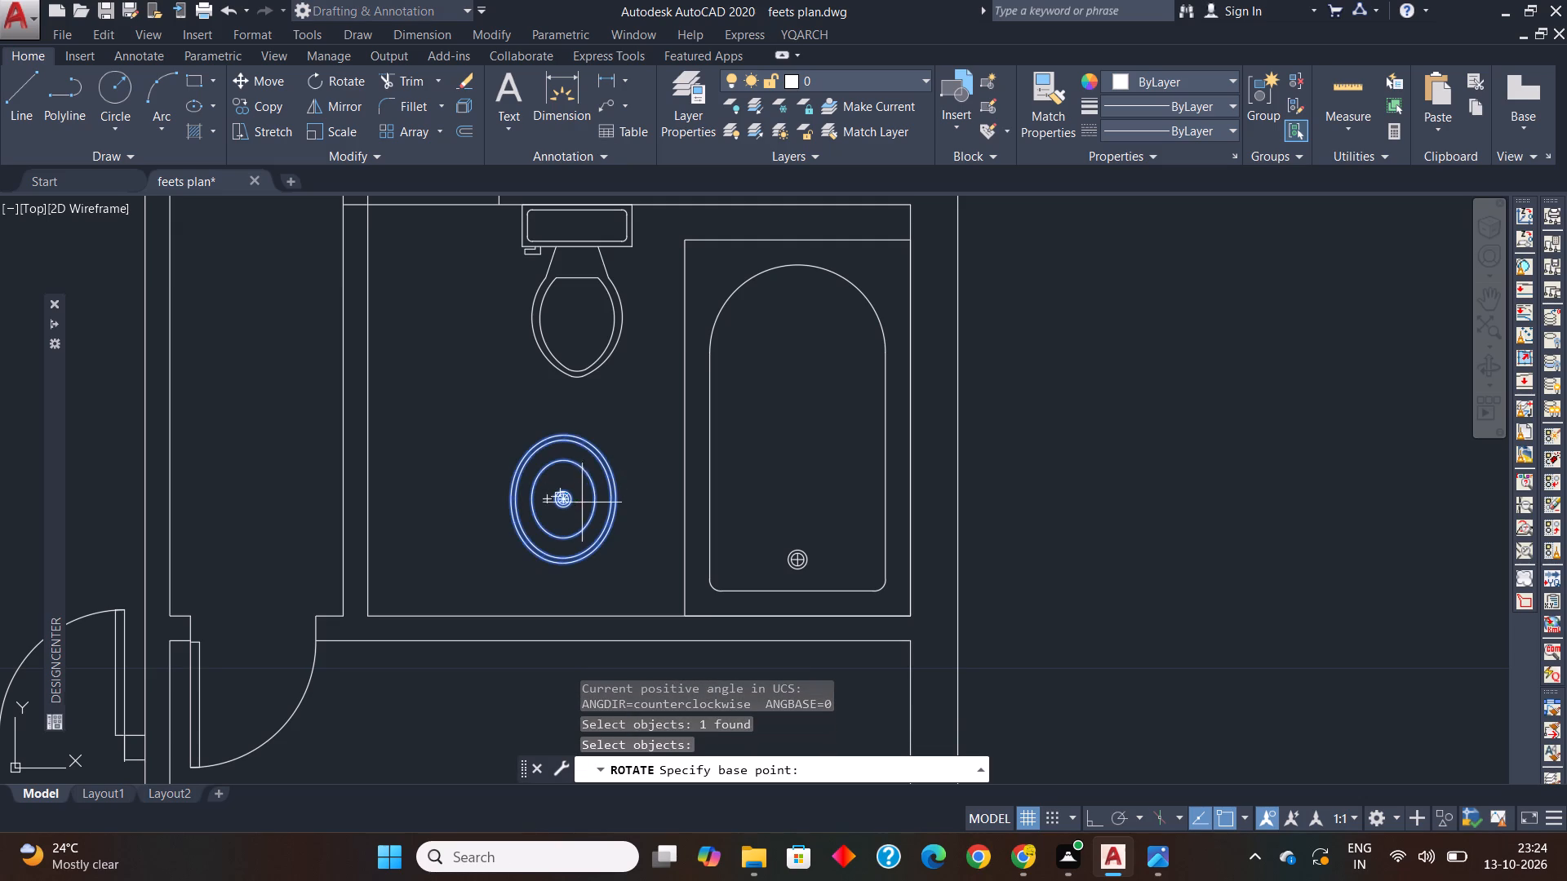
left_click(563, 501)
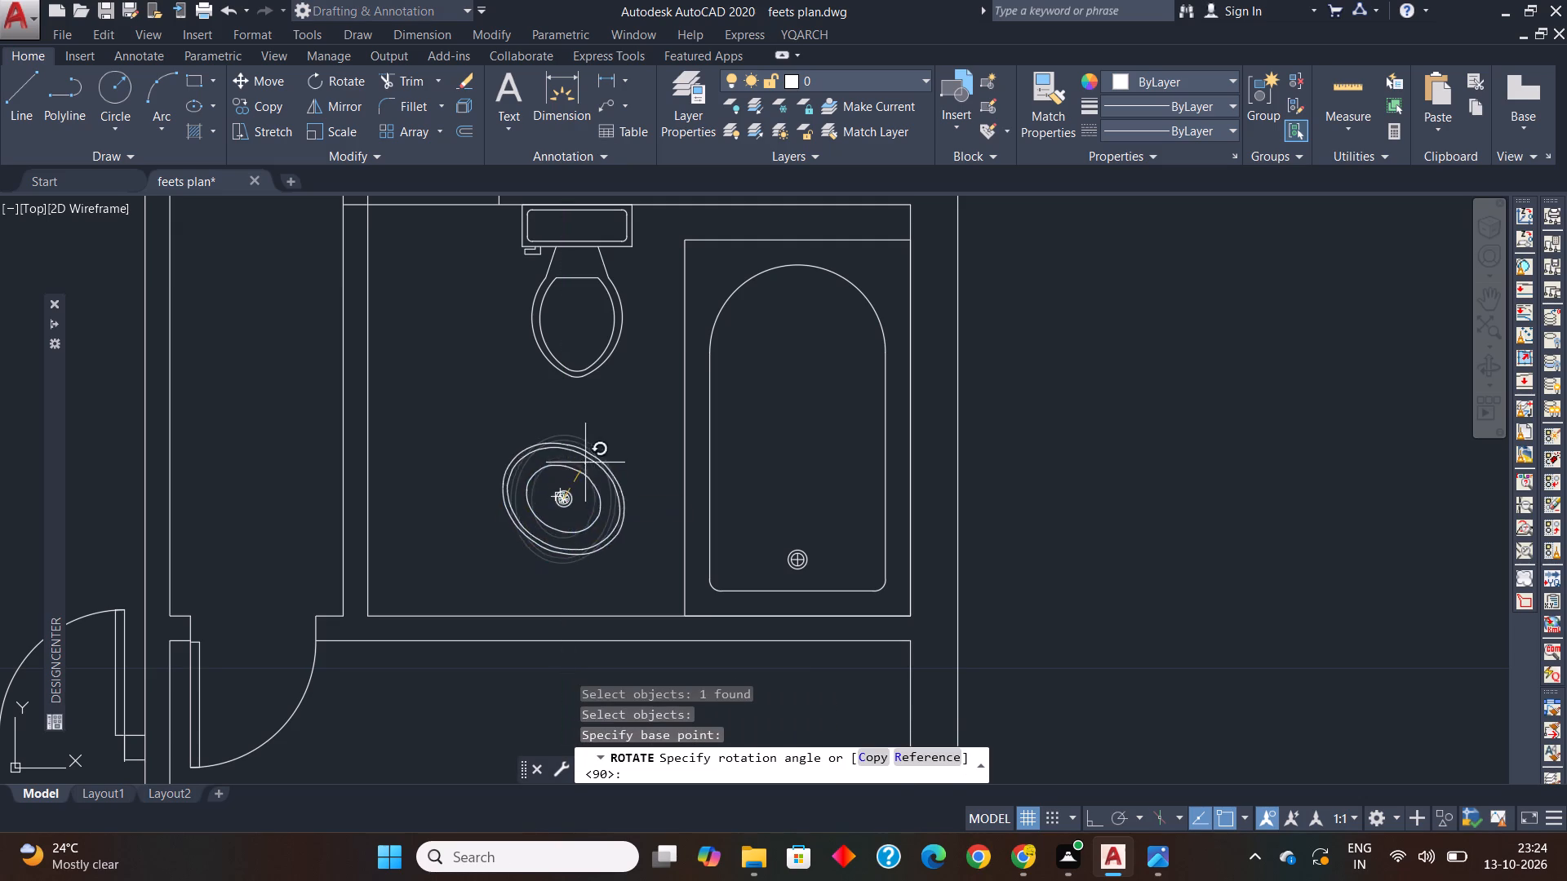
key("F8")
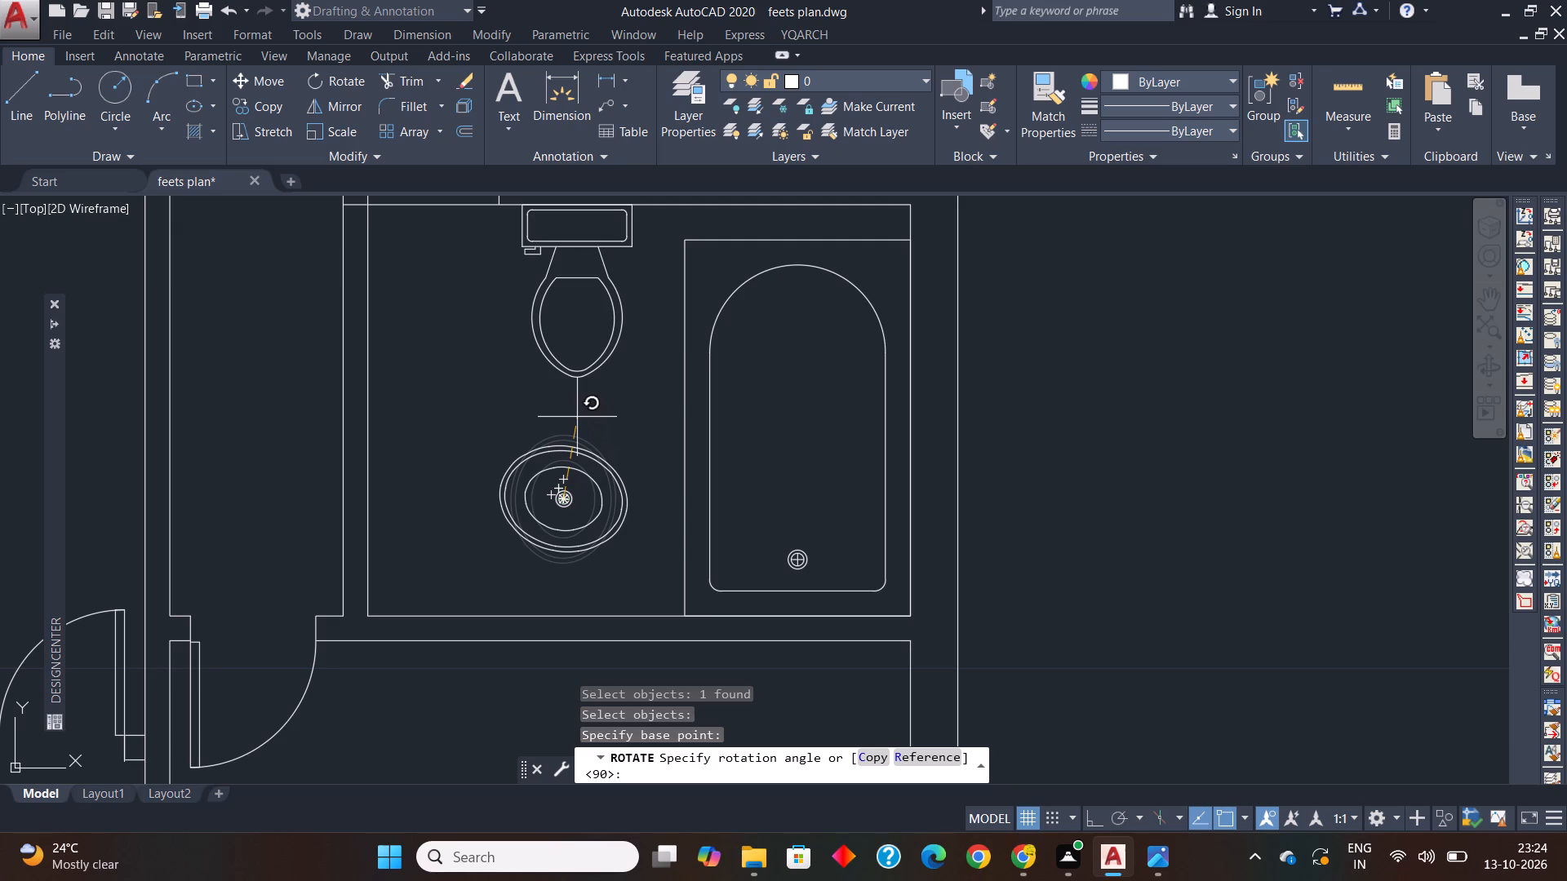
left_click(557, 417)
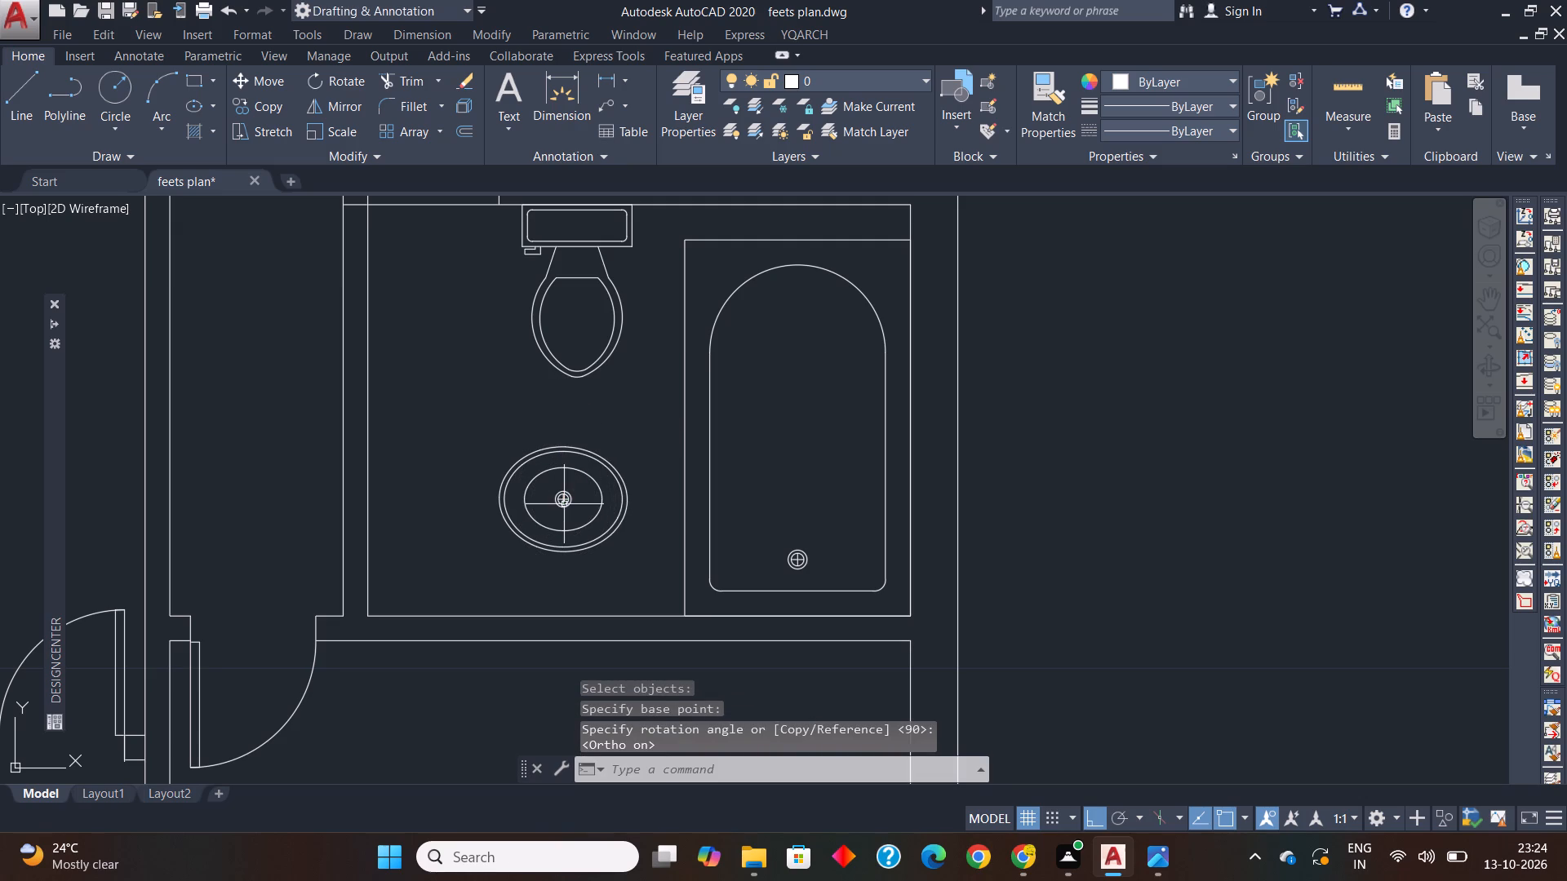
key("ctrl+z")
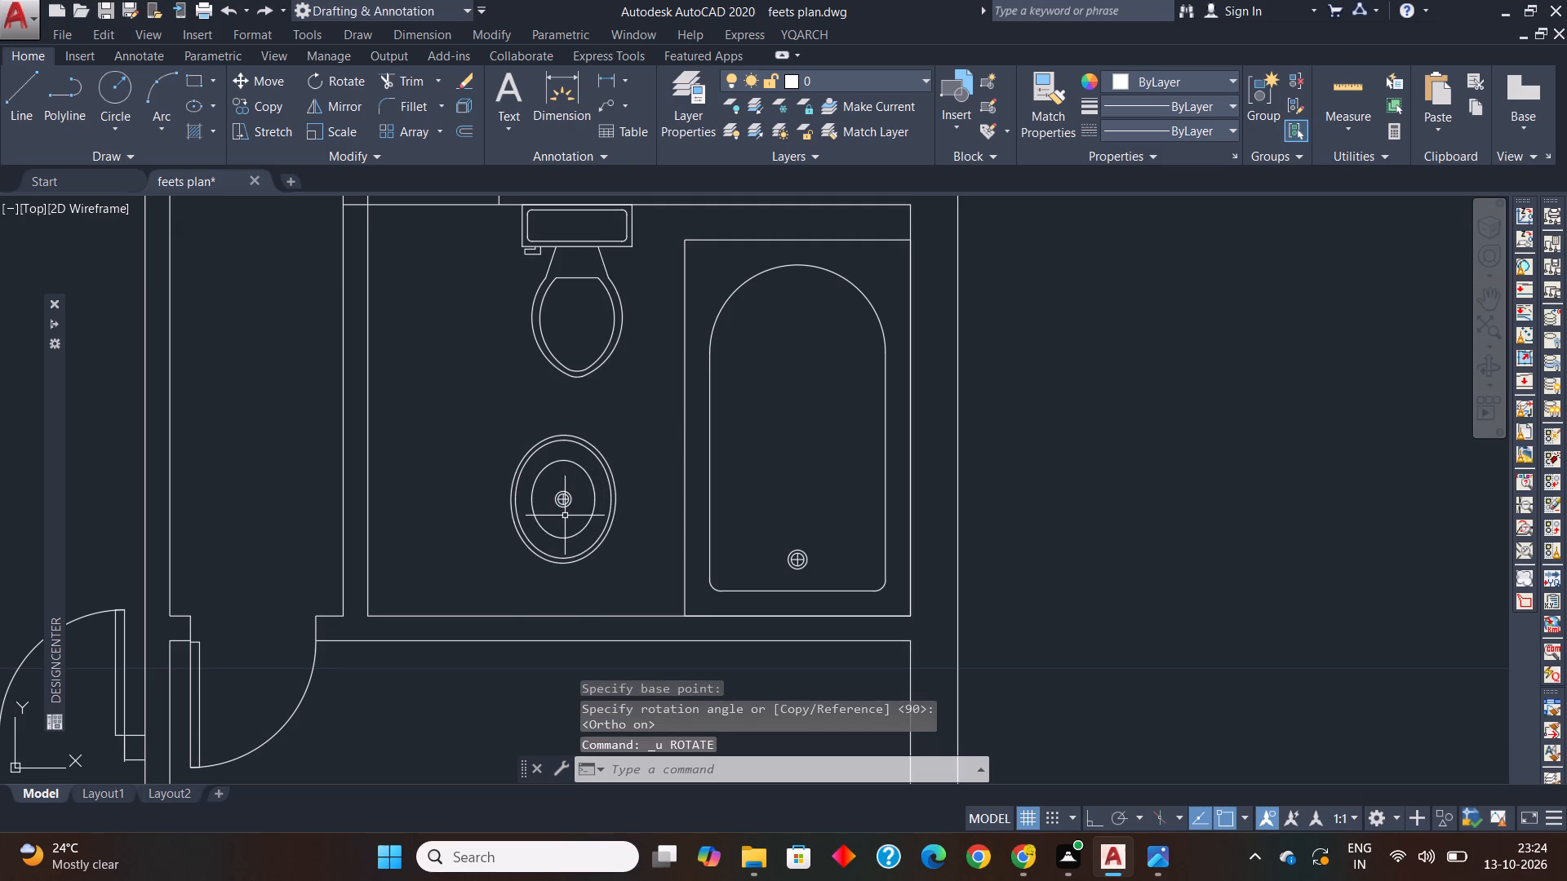
Rotate the lower bathroom's oval sink 90° about its drain with Ortho on, so its long axis runs horizontally.
type("ro")
key("space")
left_click(545, 553)
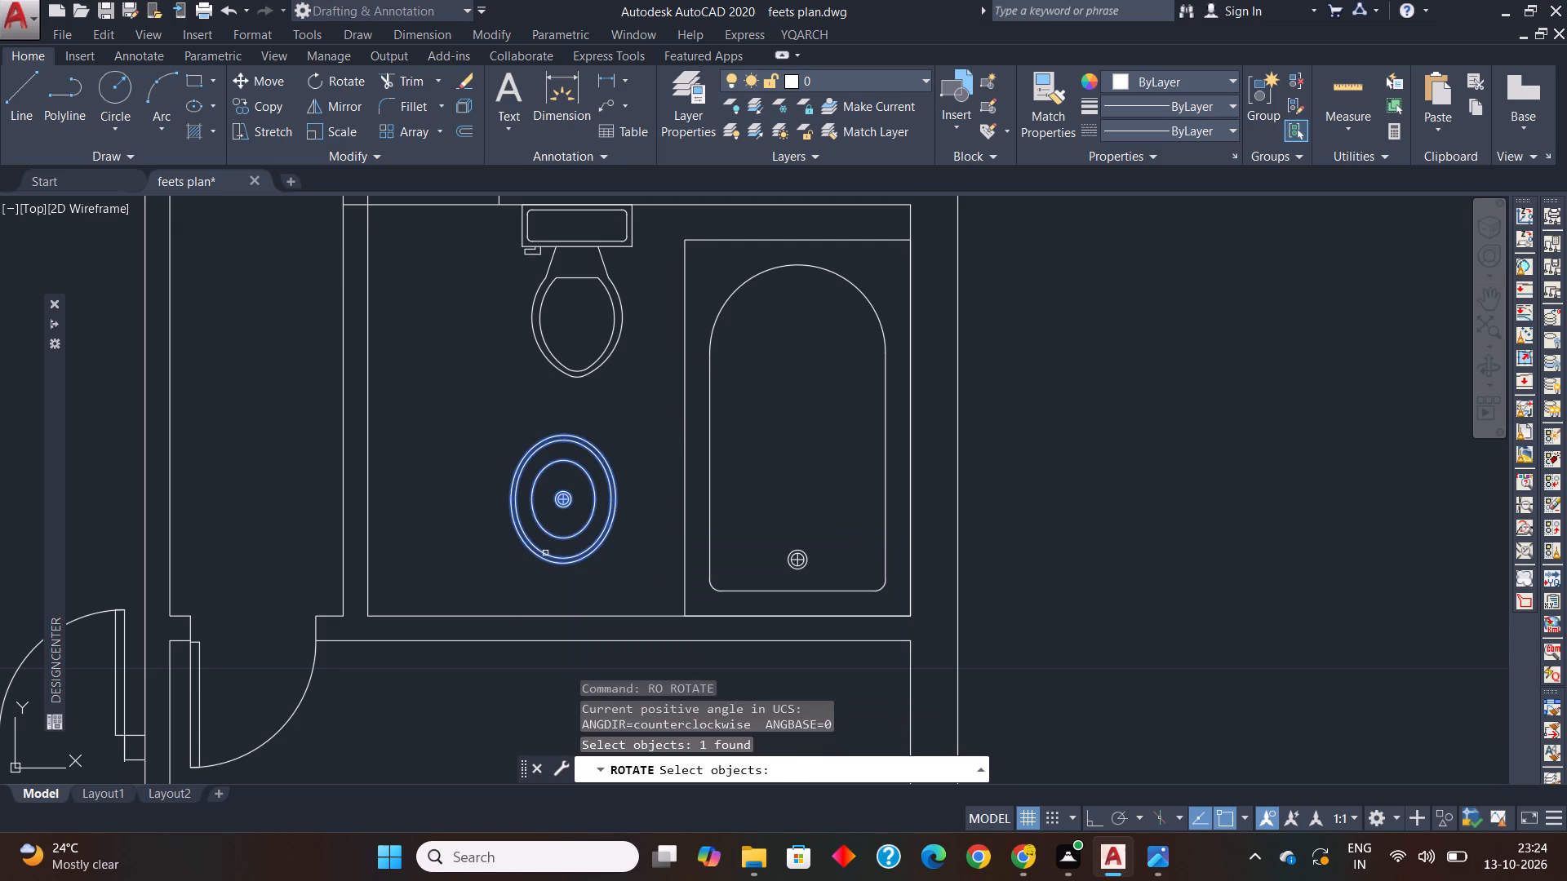
key("space")
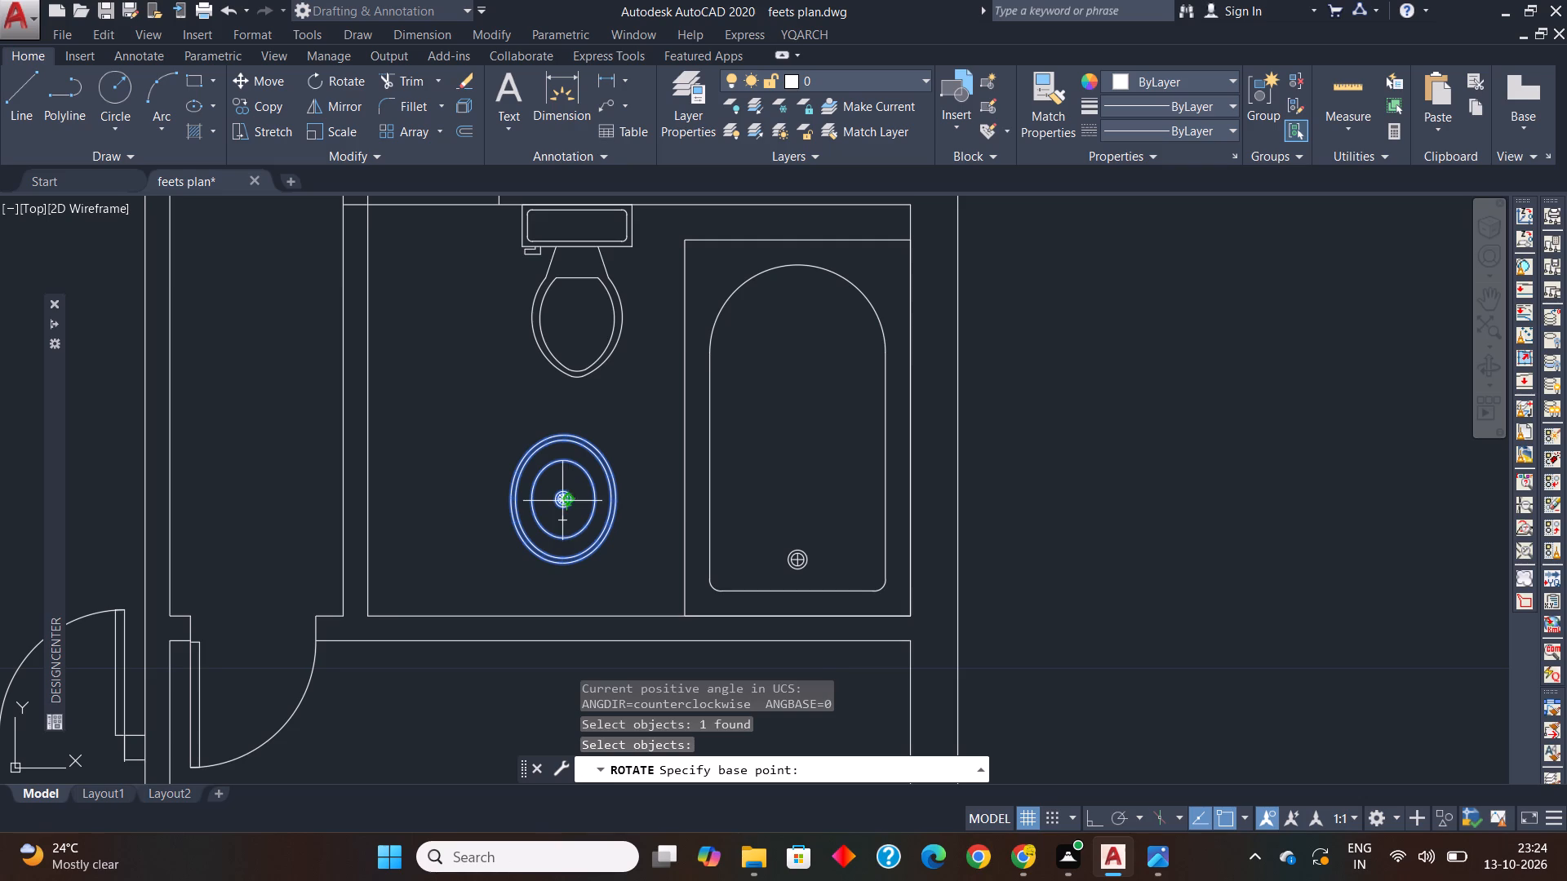
left_click(566, 505)
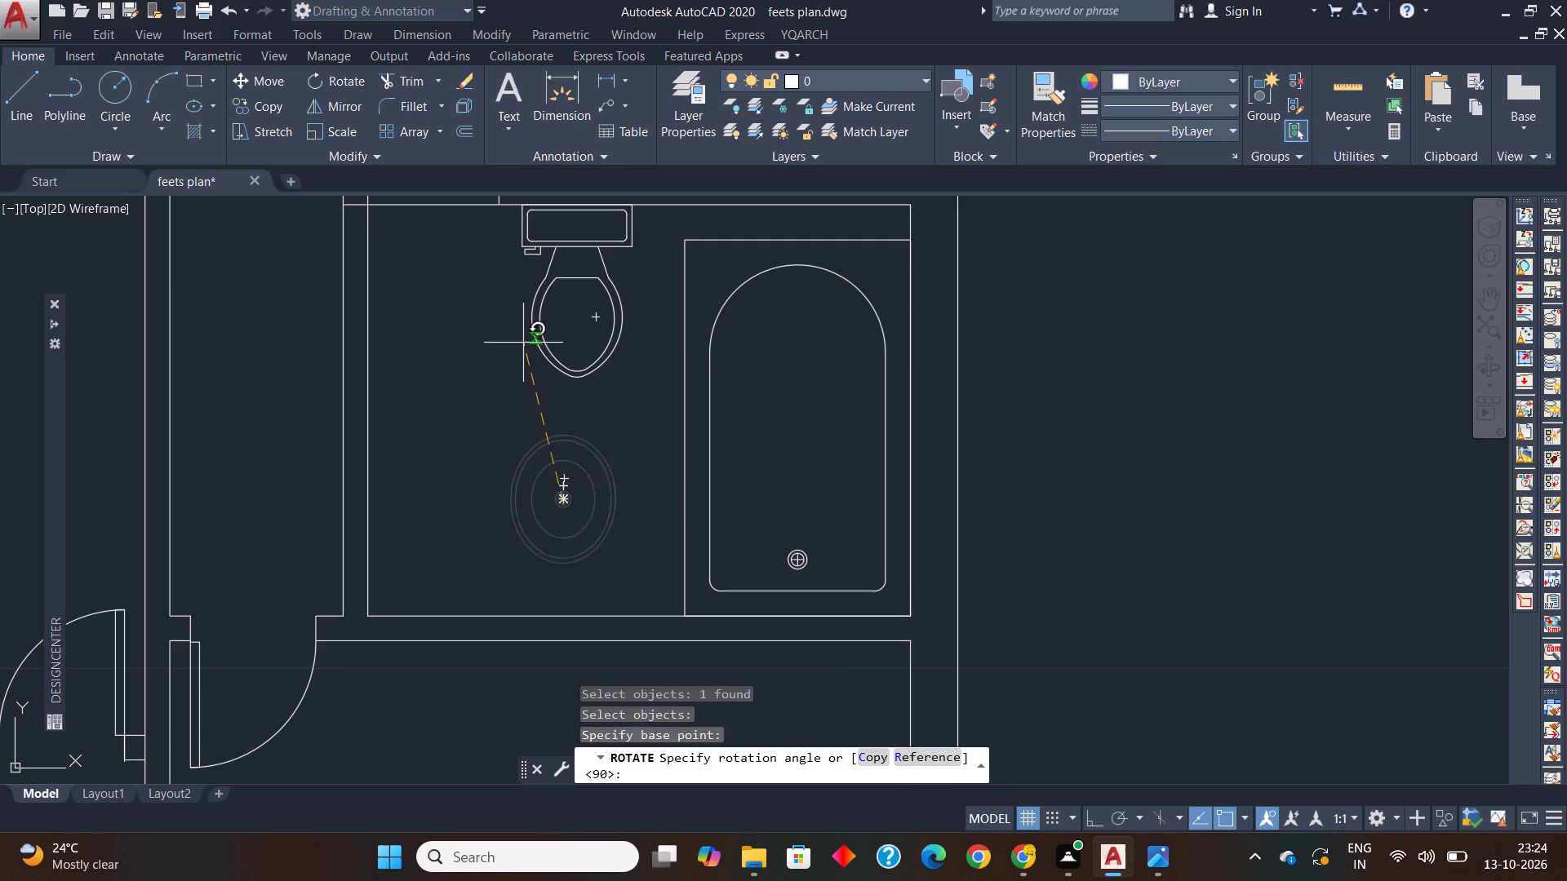
key("F8")
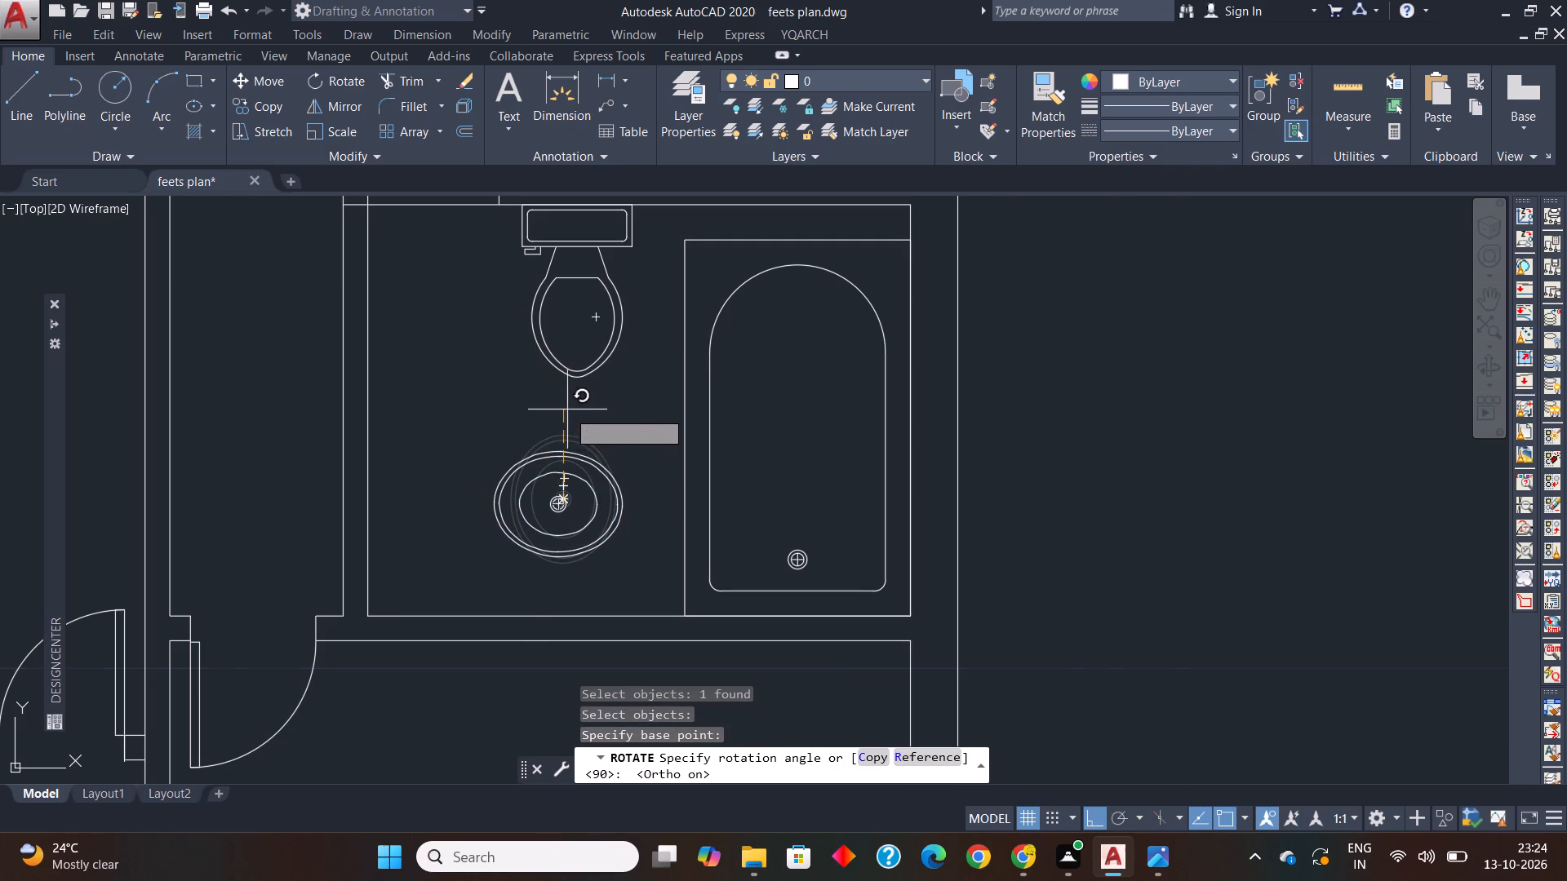
scroll(567, 410, "up", 2)
left_click(534, 382)
Move the rotated sink by its lower edge straight down onto the lower bathroom's bottom wall.
scroll(547, 490, "down", 2)
middle_click_drag(547, 491, 551, 431)
left_click(558, 544)
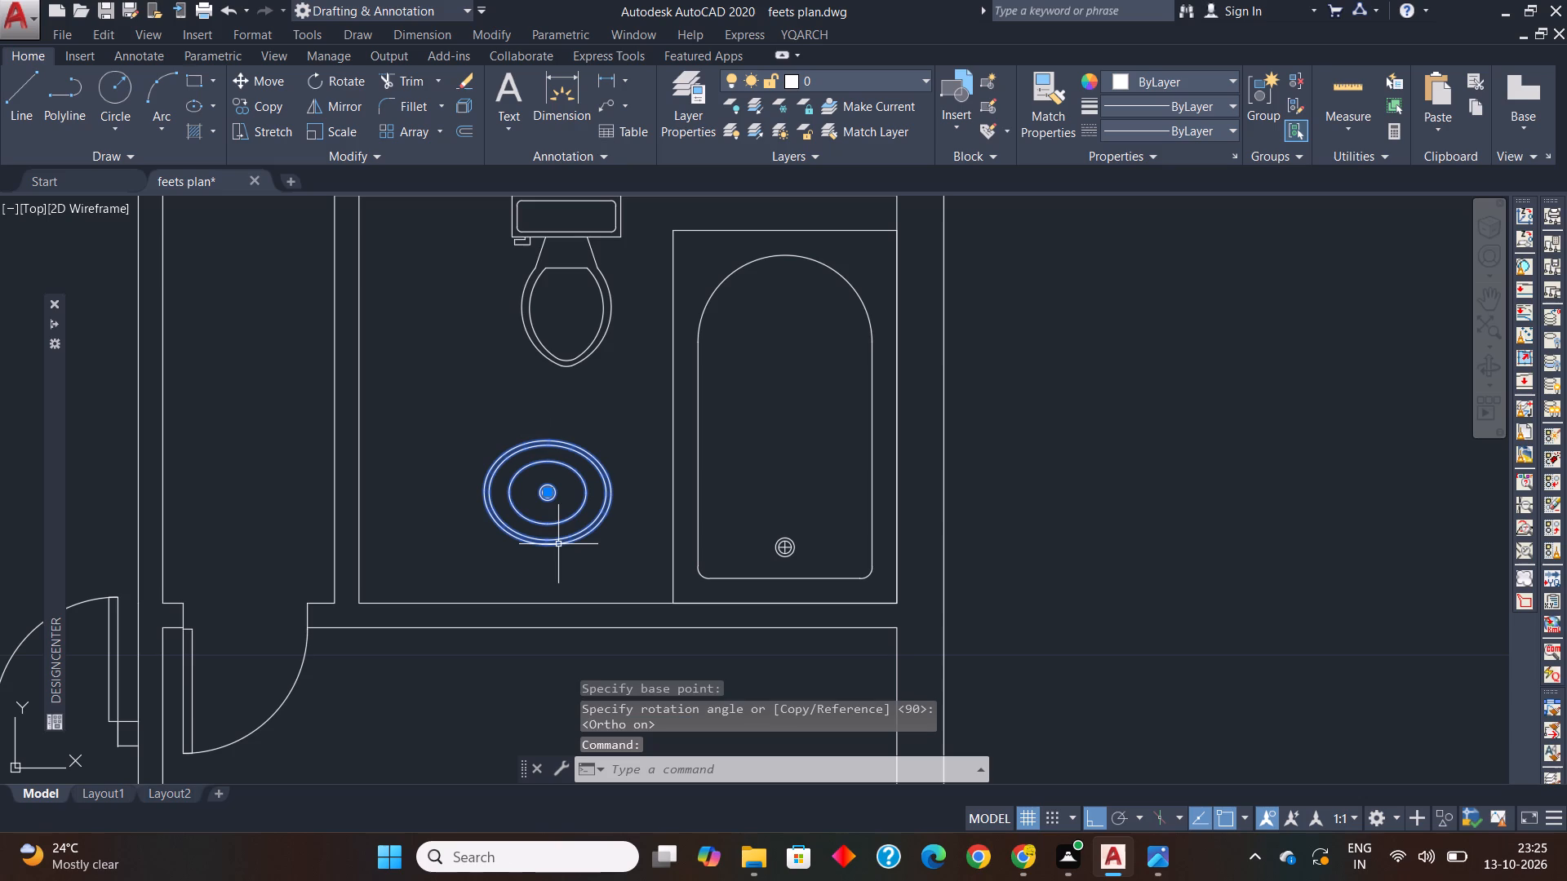
key("m")
key("space")
left_click(539, 548)
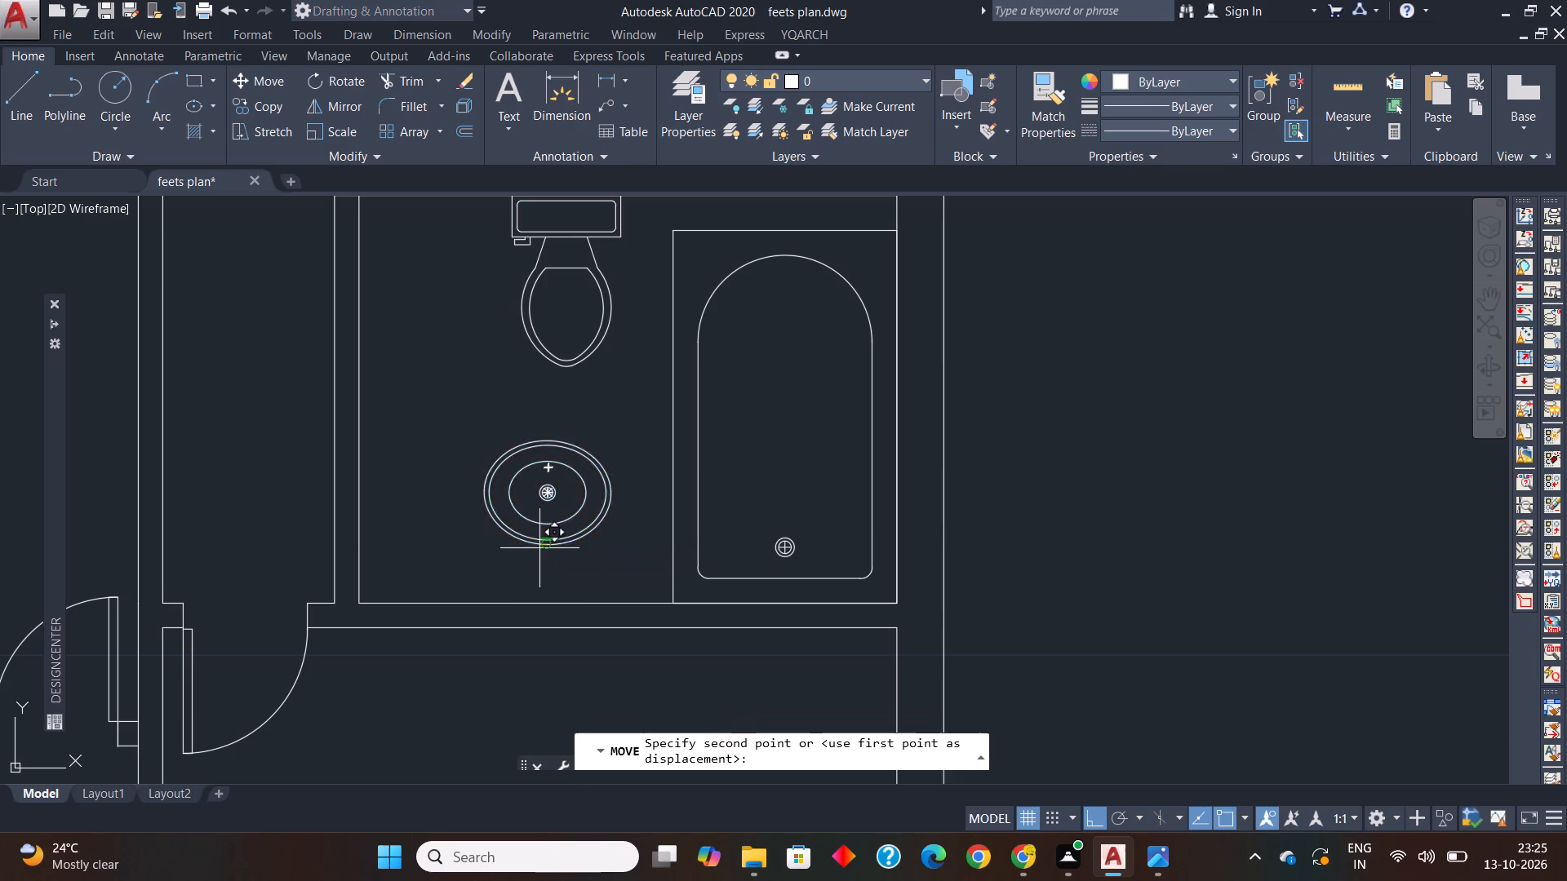
left_click(548, 600)
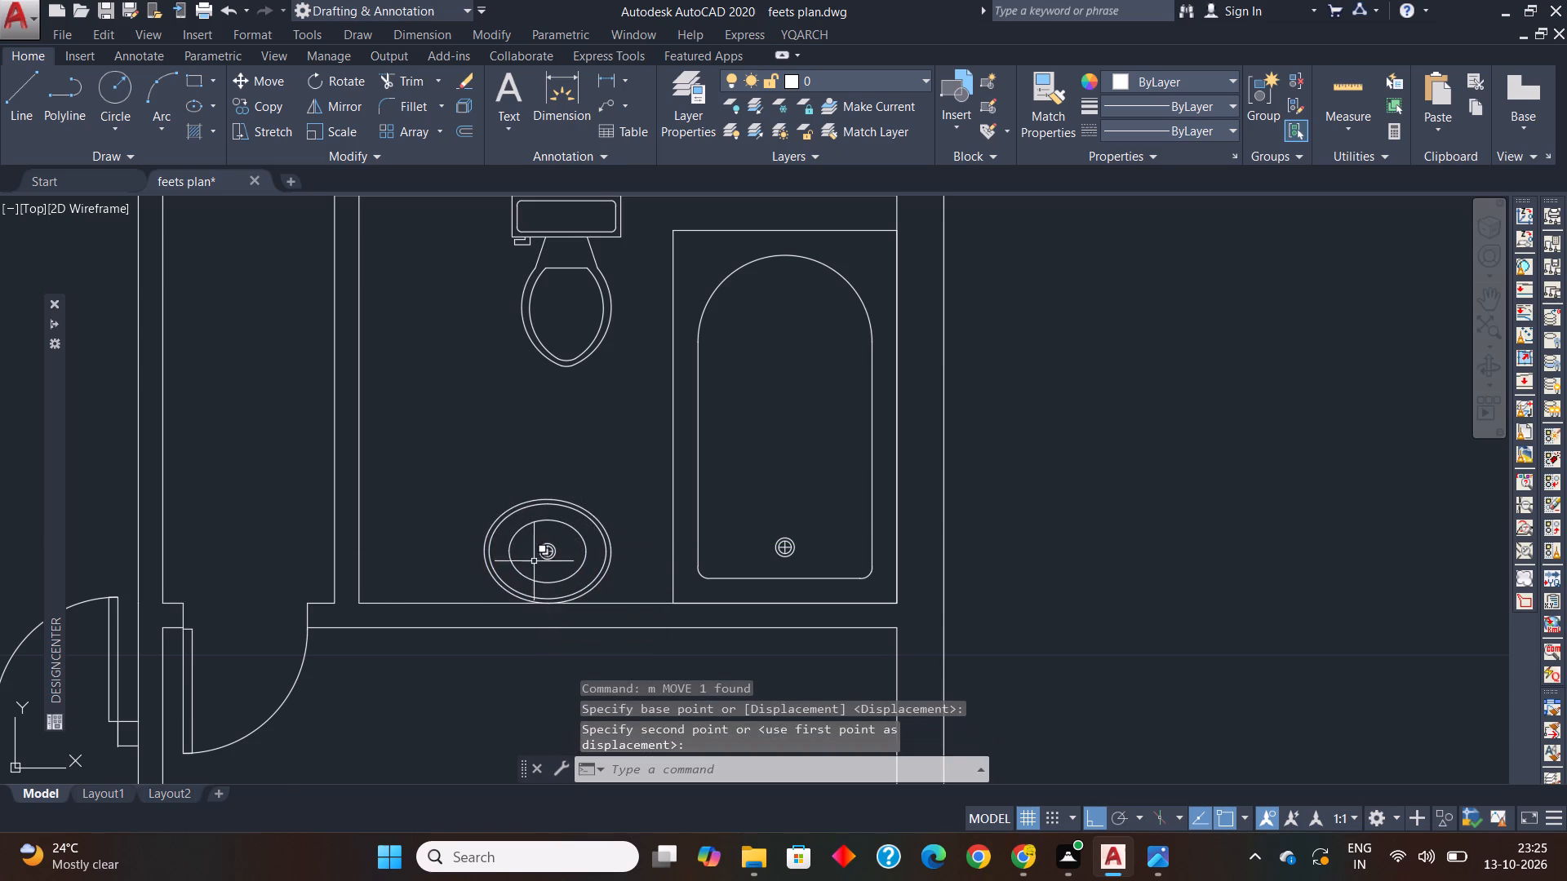
Move the spare double bed by its headboard midpoint onto the top wall of the empty lower bedroom.
scroll(531, 556, "down", 2)
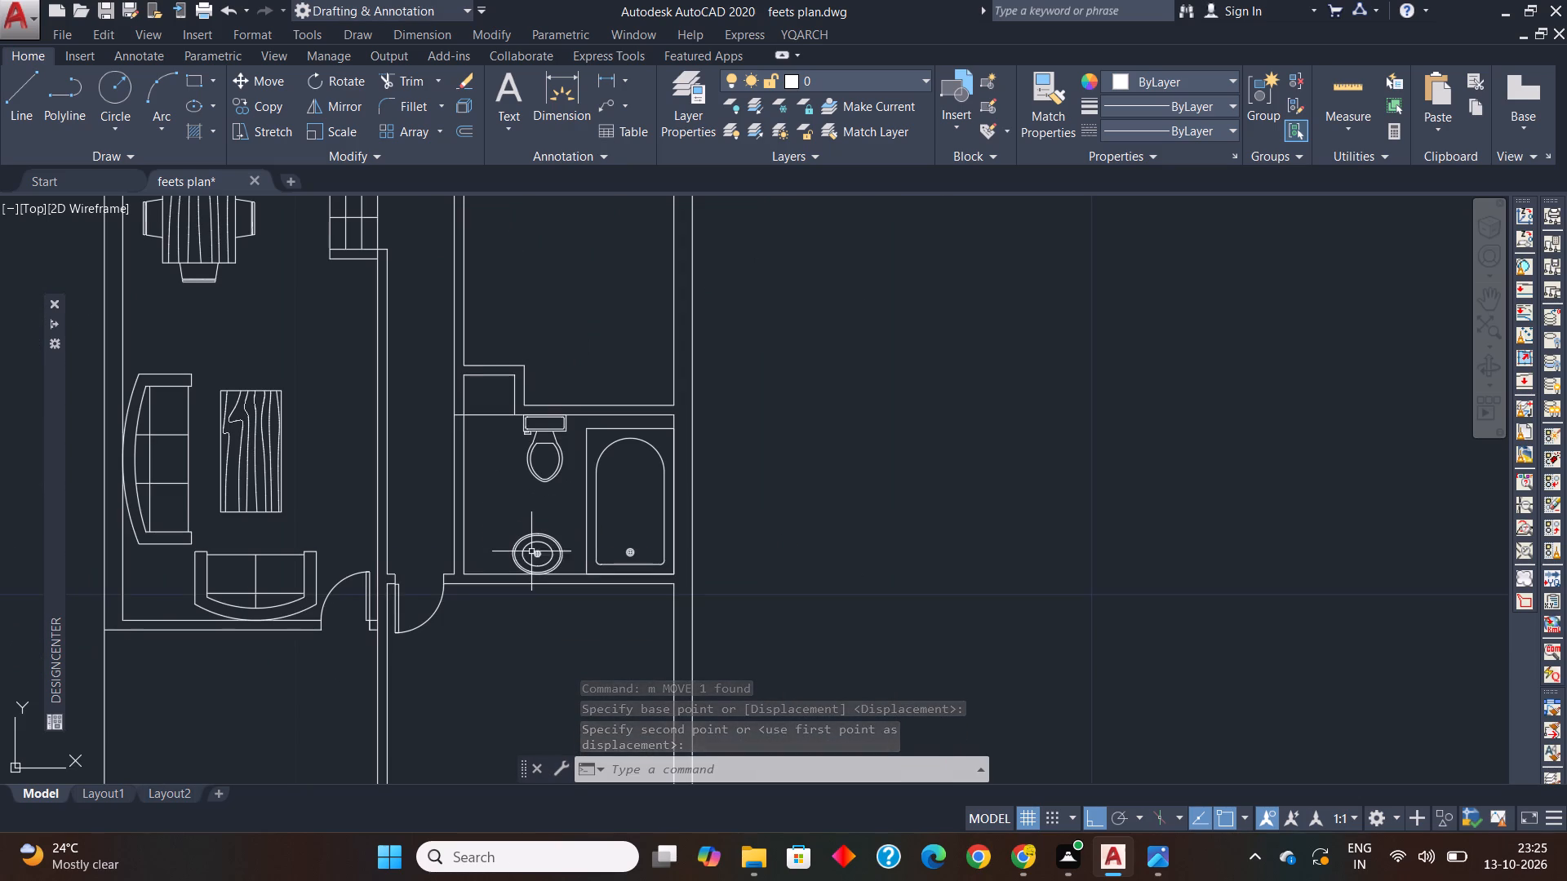
scroll(531, 549, "down", 2)
middle_click_drag(533, 462, 541, 494)
scroll(797, 354, "up", 2)
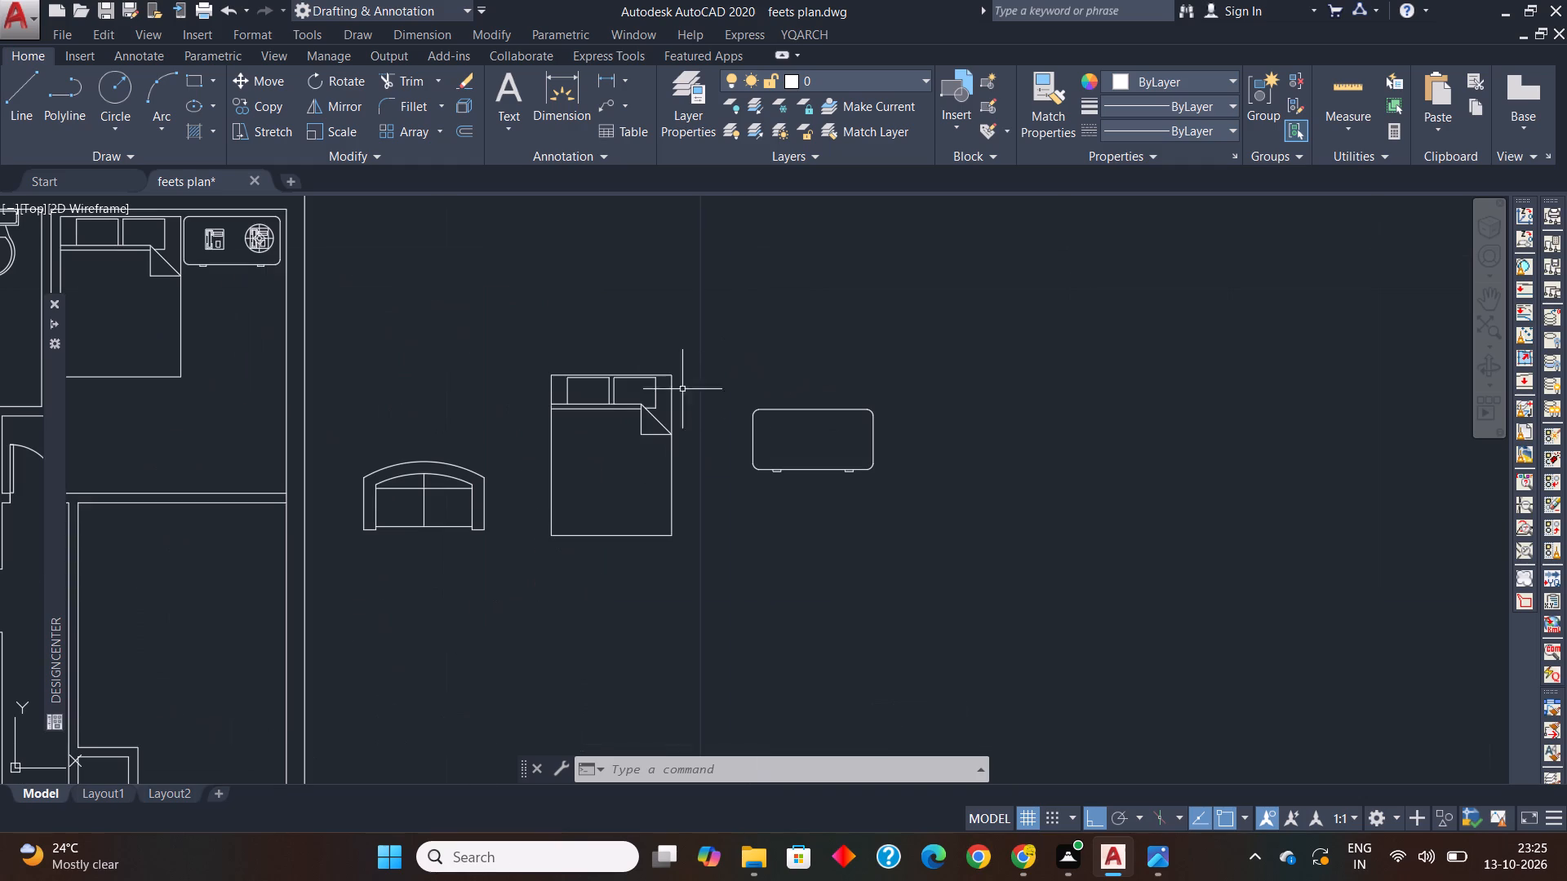
left_click(613, 410)
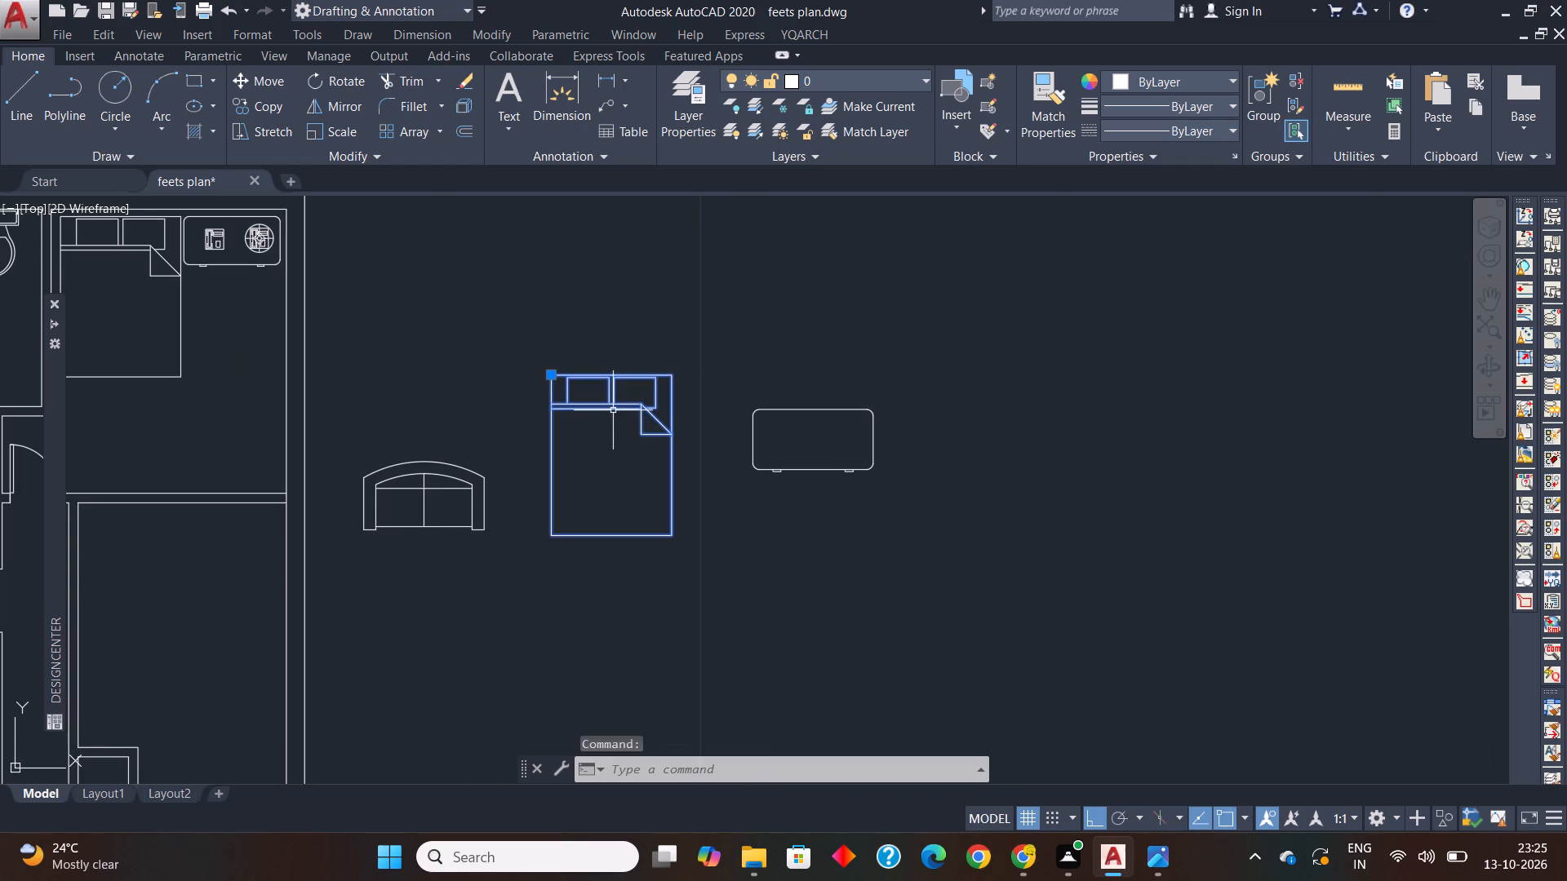
type("m")
key("space")
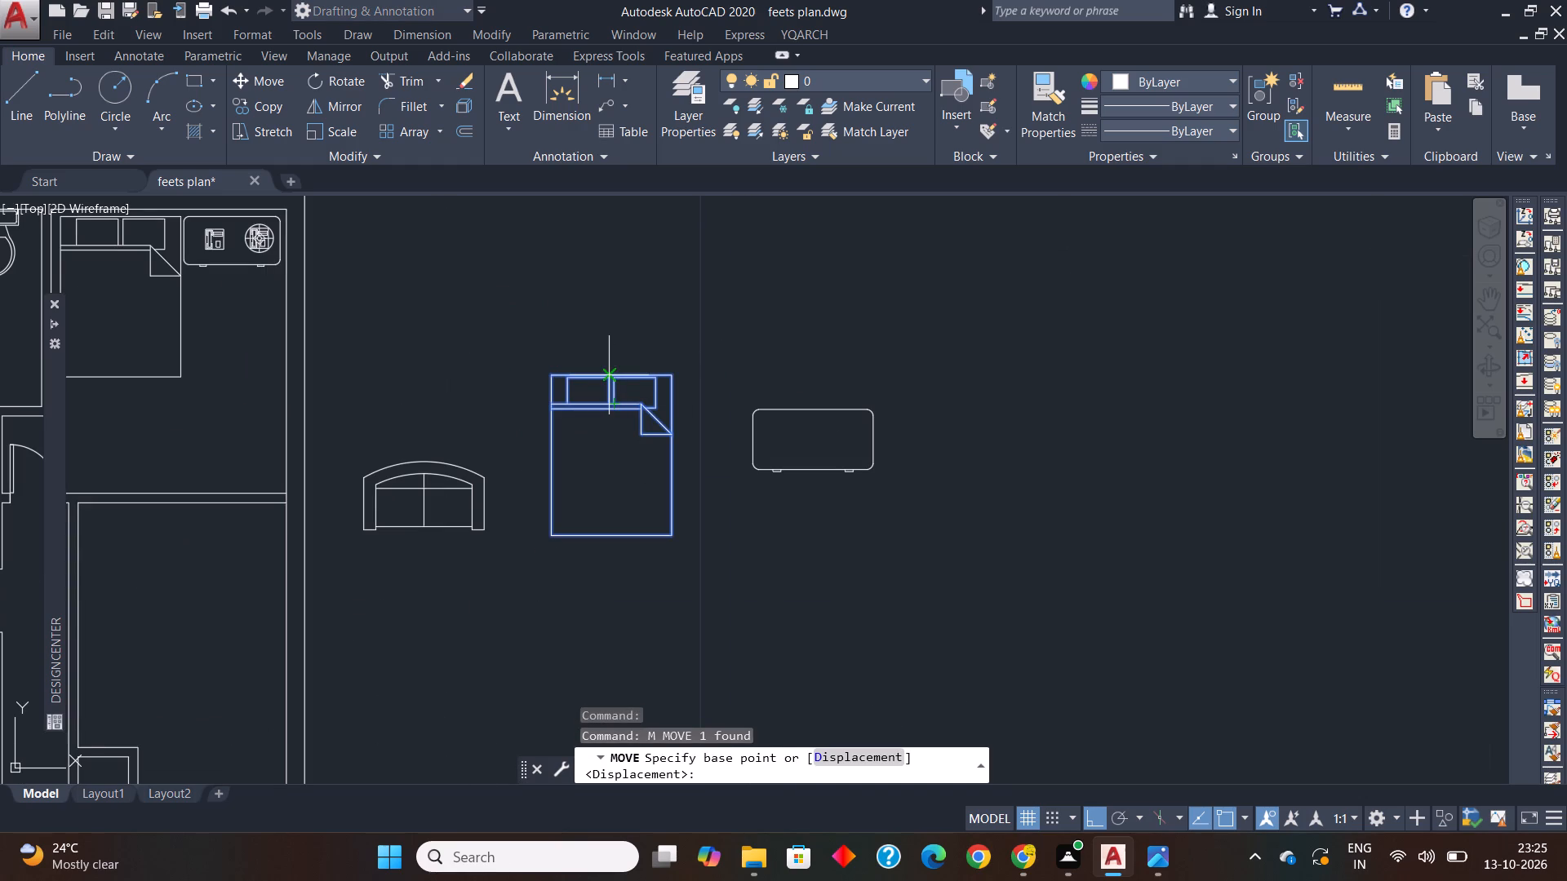
left_click(608, 373)
scroll(608, 373, "down", 2)
middle_click_drag(608, 373, 756, 374)
scroll(578, 462, "up", 1)
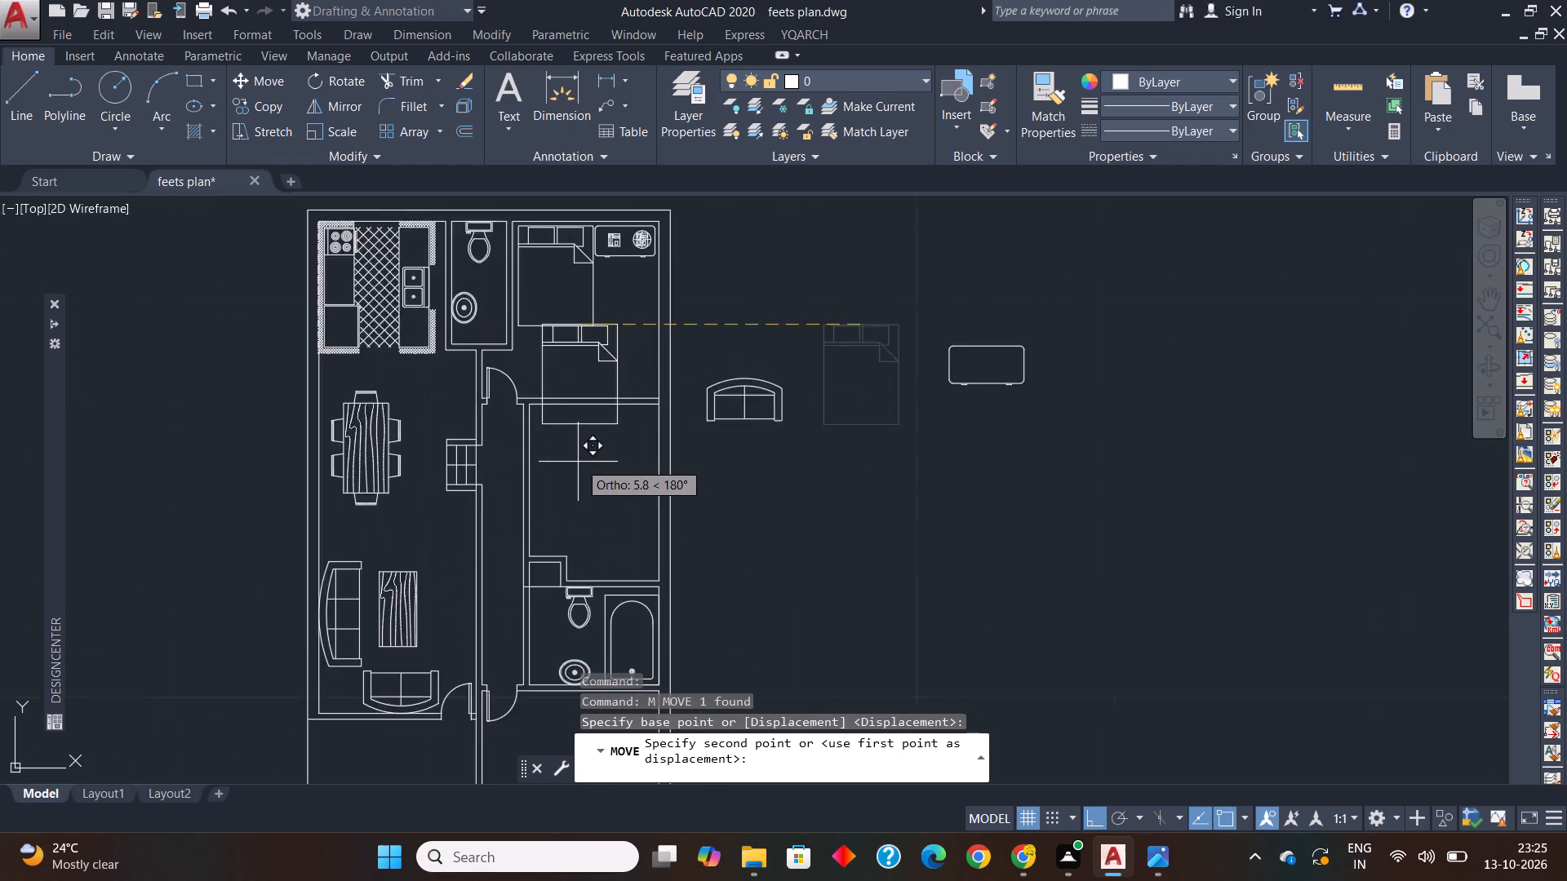
scroll(578, 462, "up", 1)
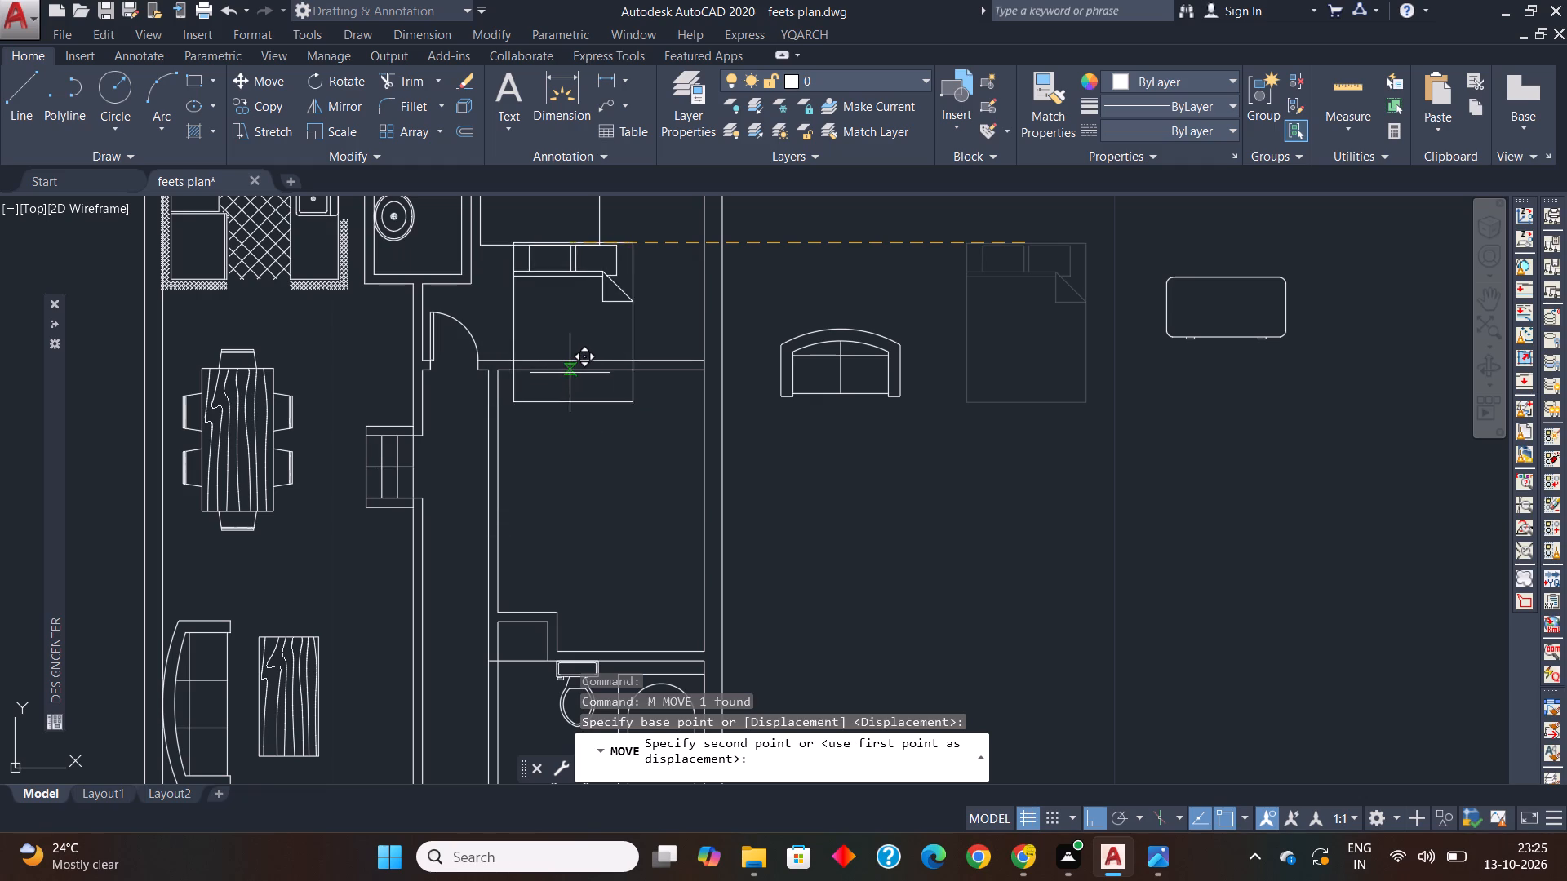
left_click(570, 373)
Rotate the spare rounded table outside the plan 270° about its long edge's midpoint with Ortho on, so it stands vertically.
scroll(570, 373, "up", 1)
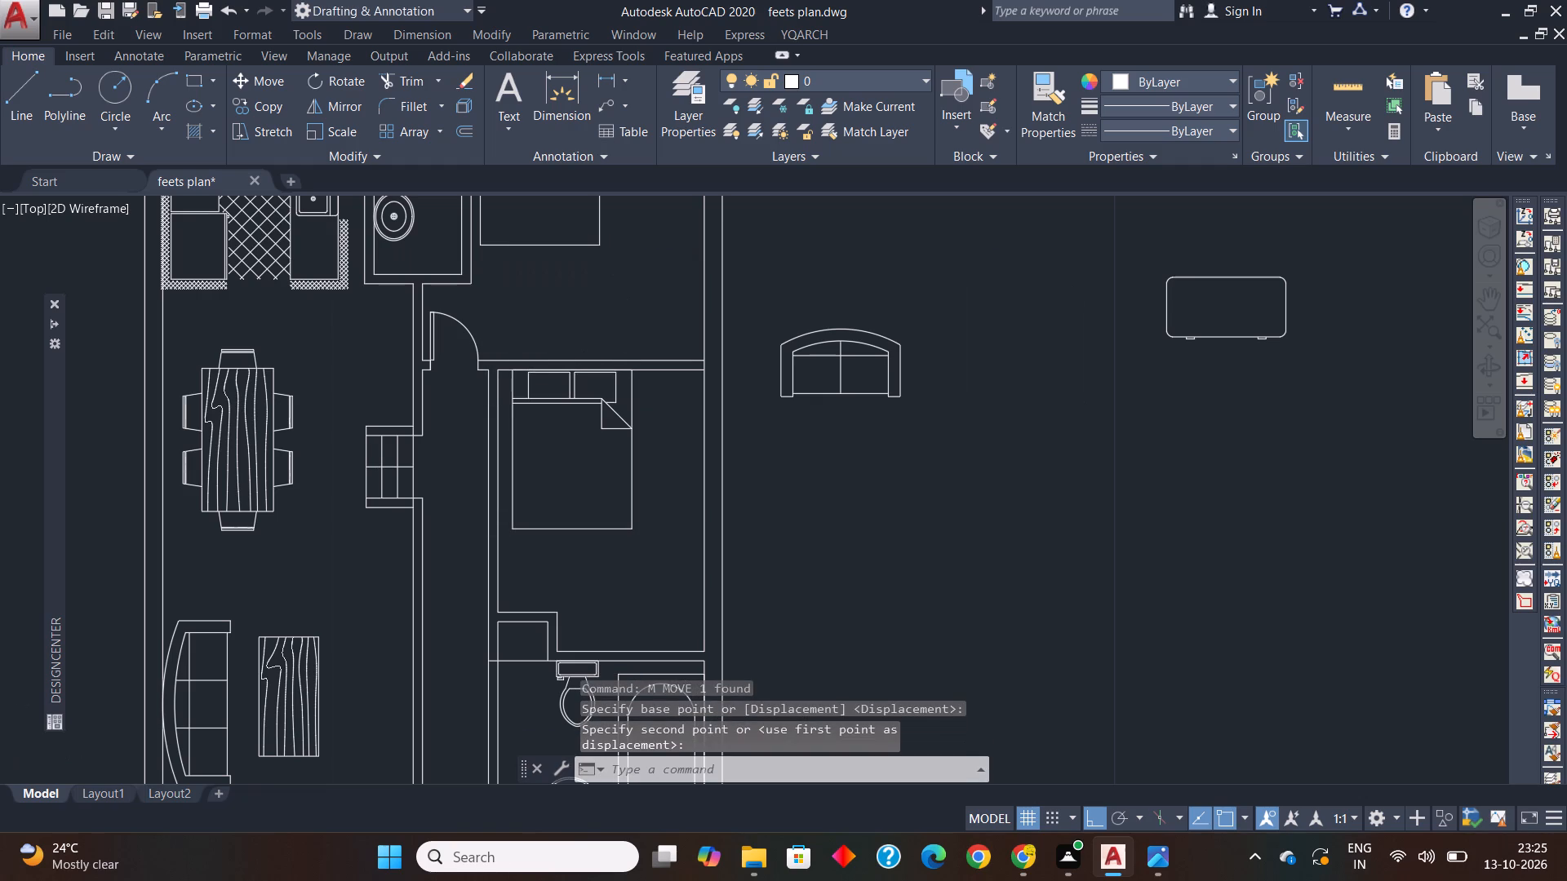
scroll(570, 373, "down", 3)
scroll(832, 330, "up", 2)
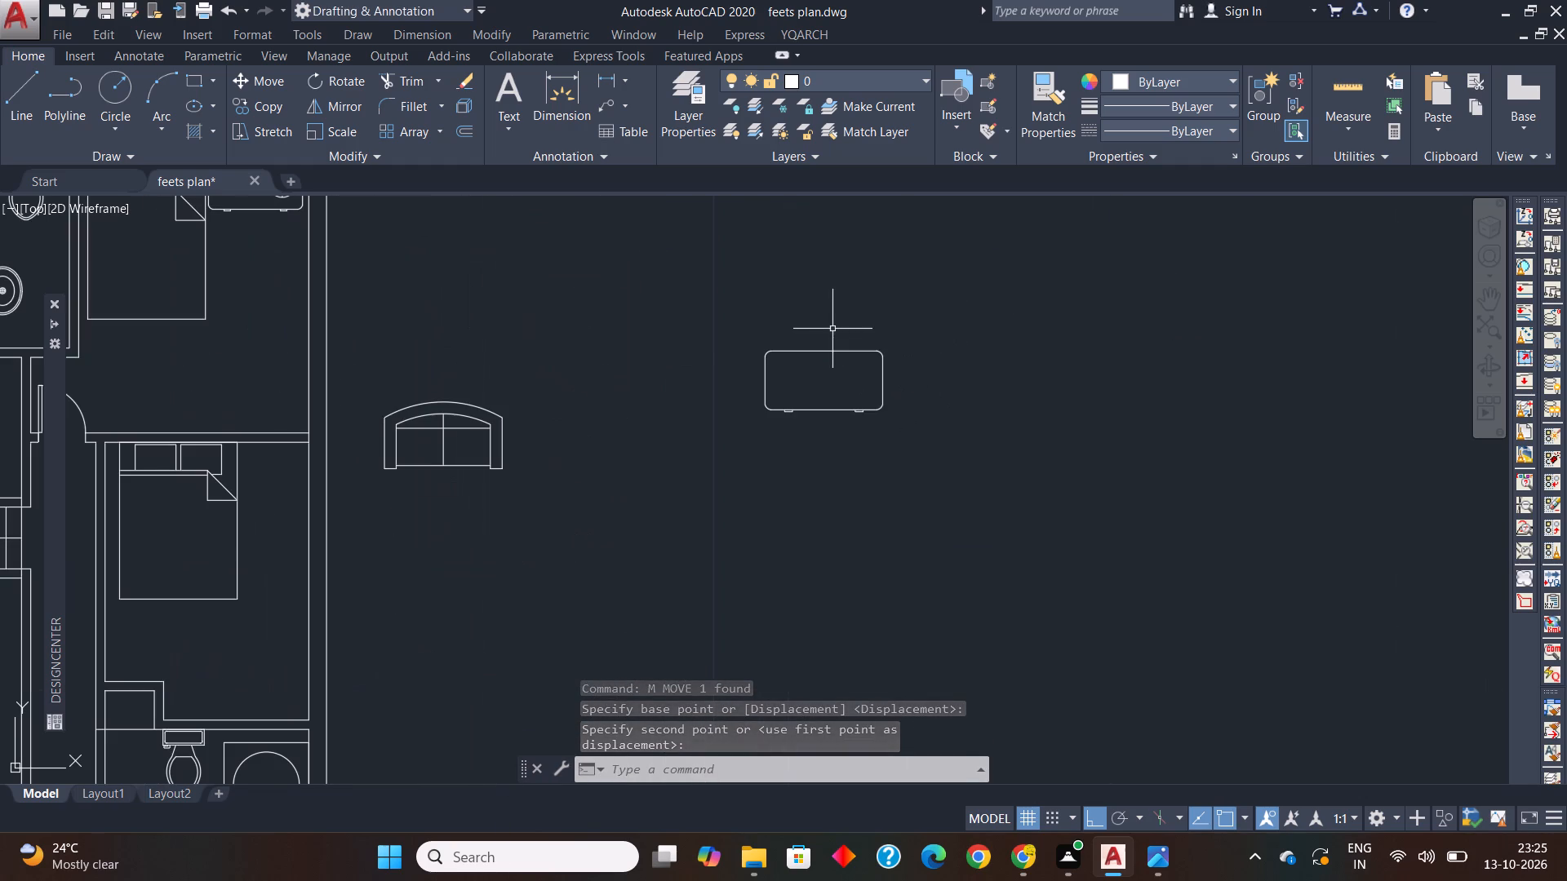
left_click(907, 324)
left_click(784, 456)
key("r")
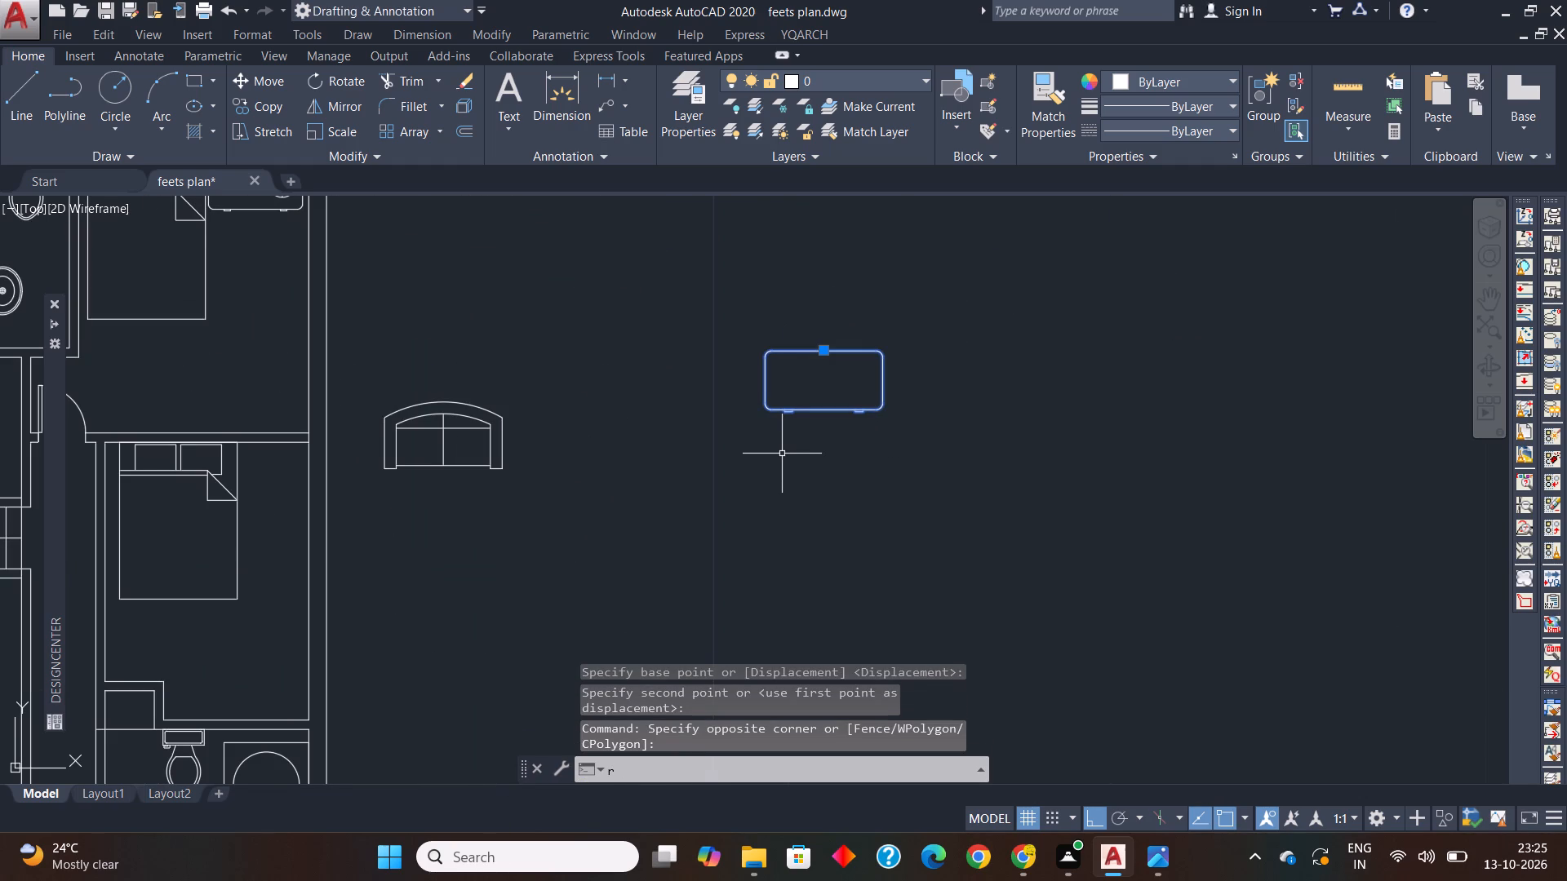
type("o")
key("space")
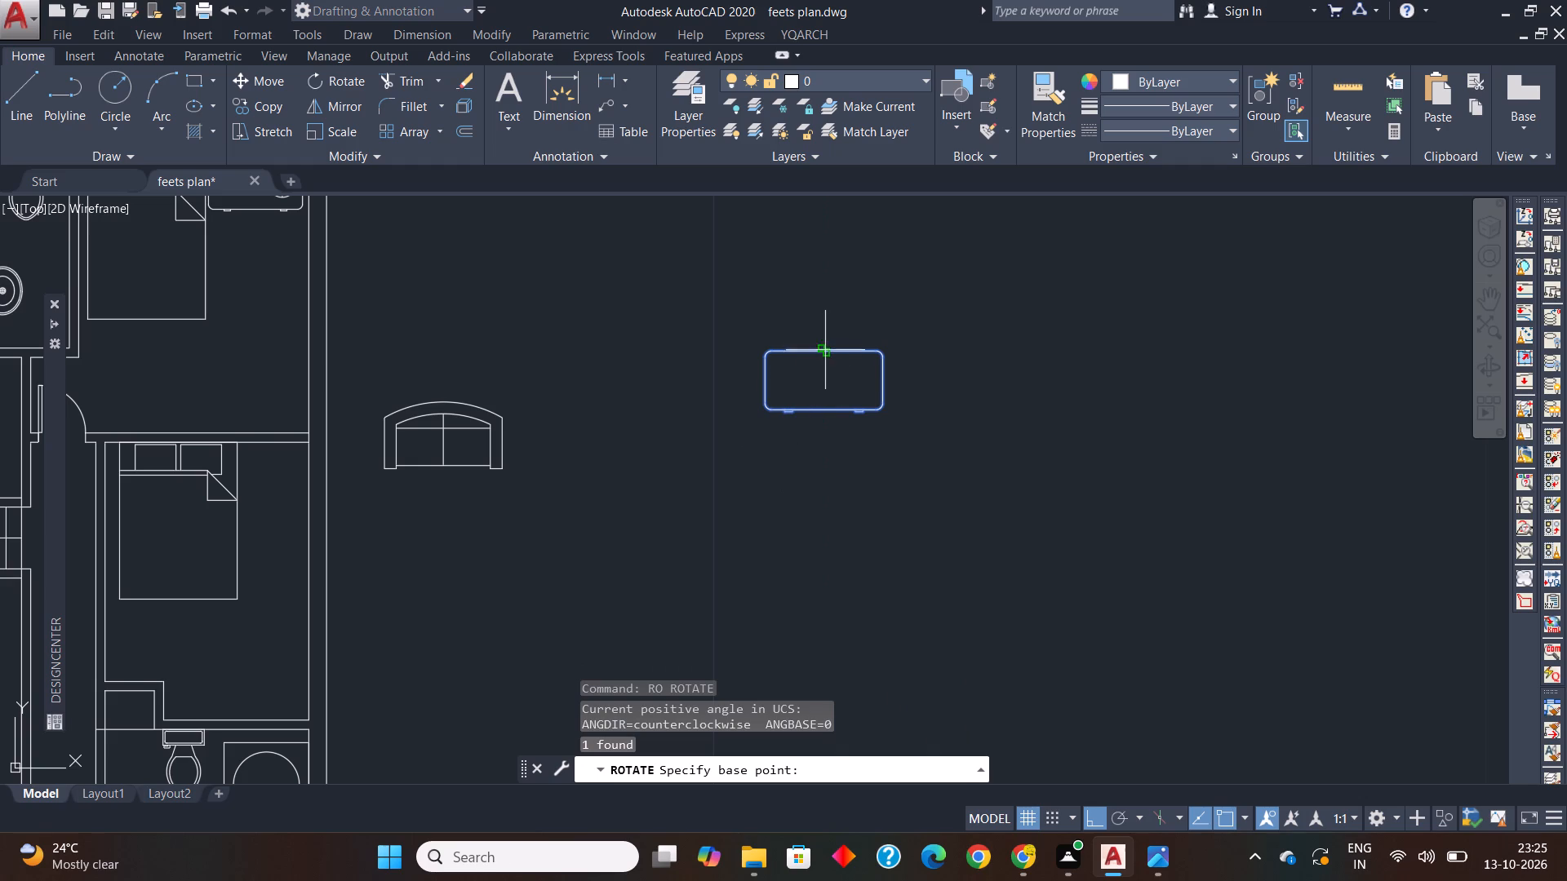
left_click(820, 353)
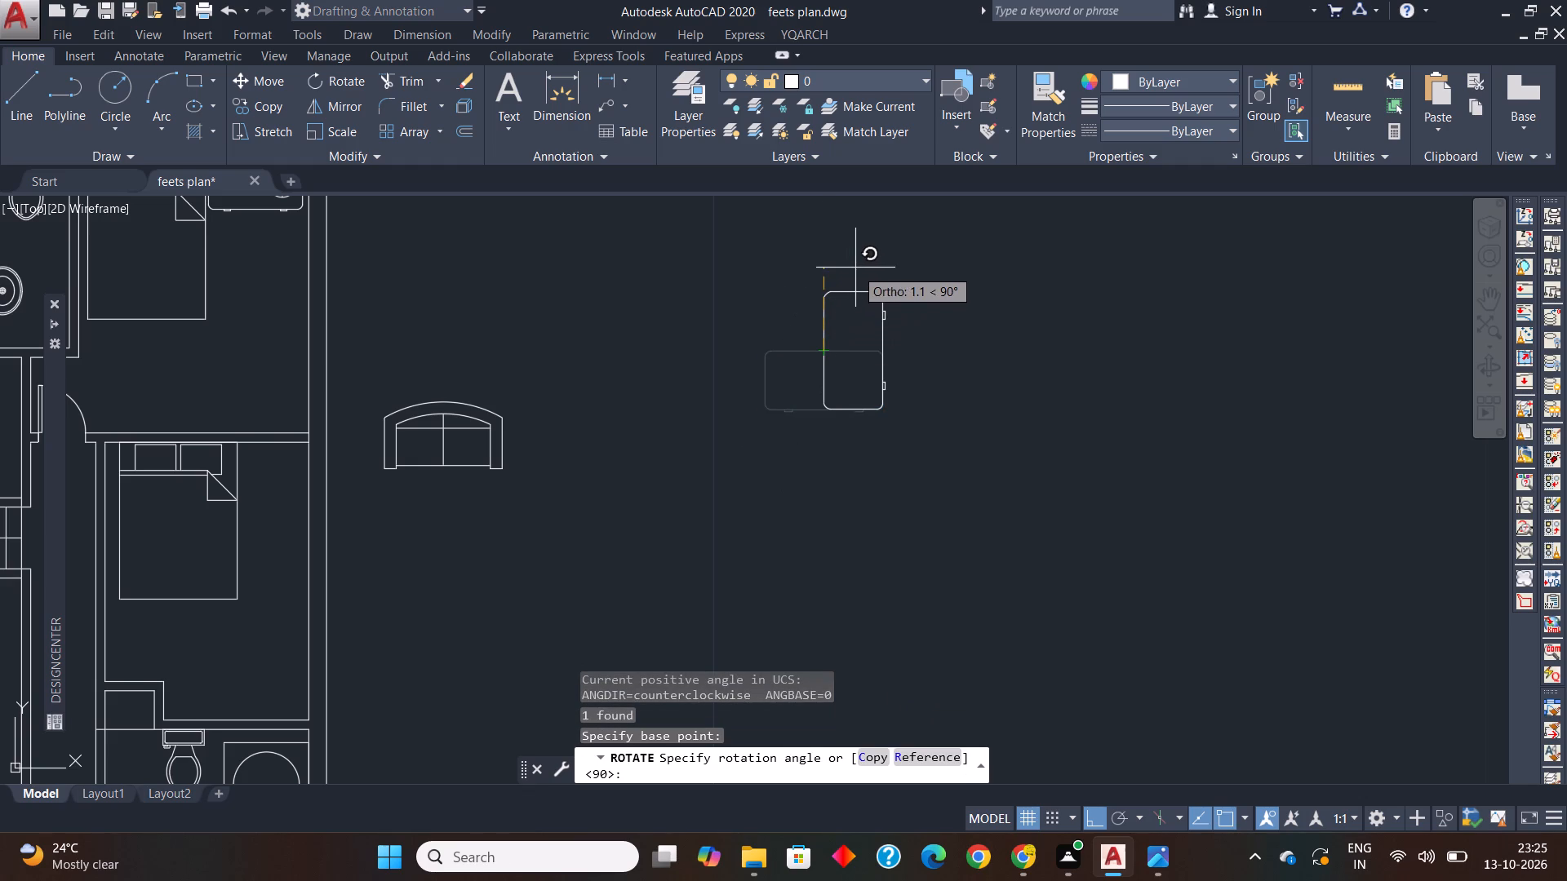
left_click(800, 529)
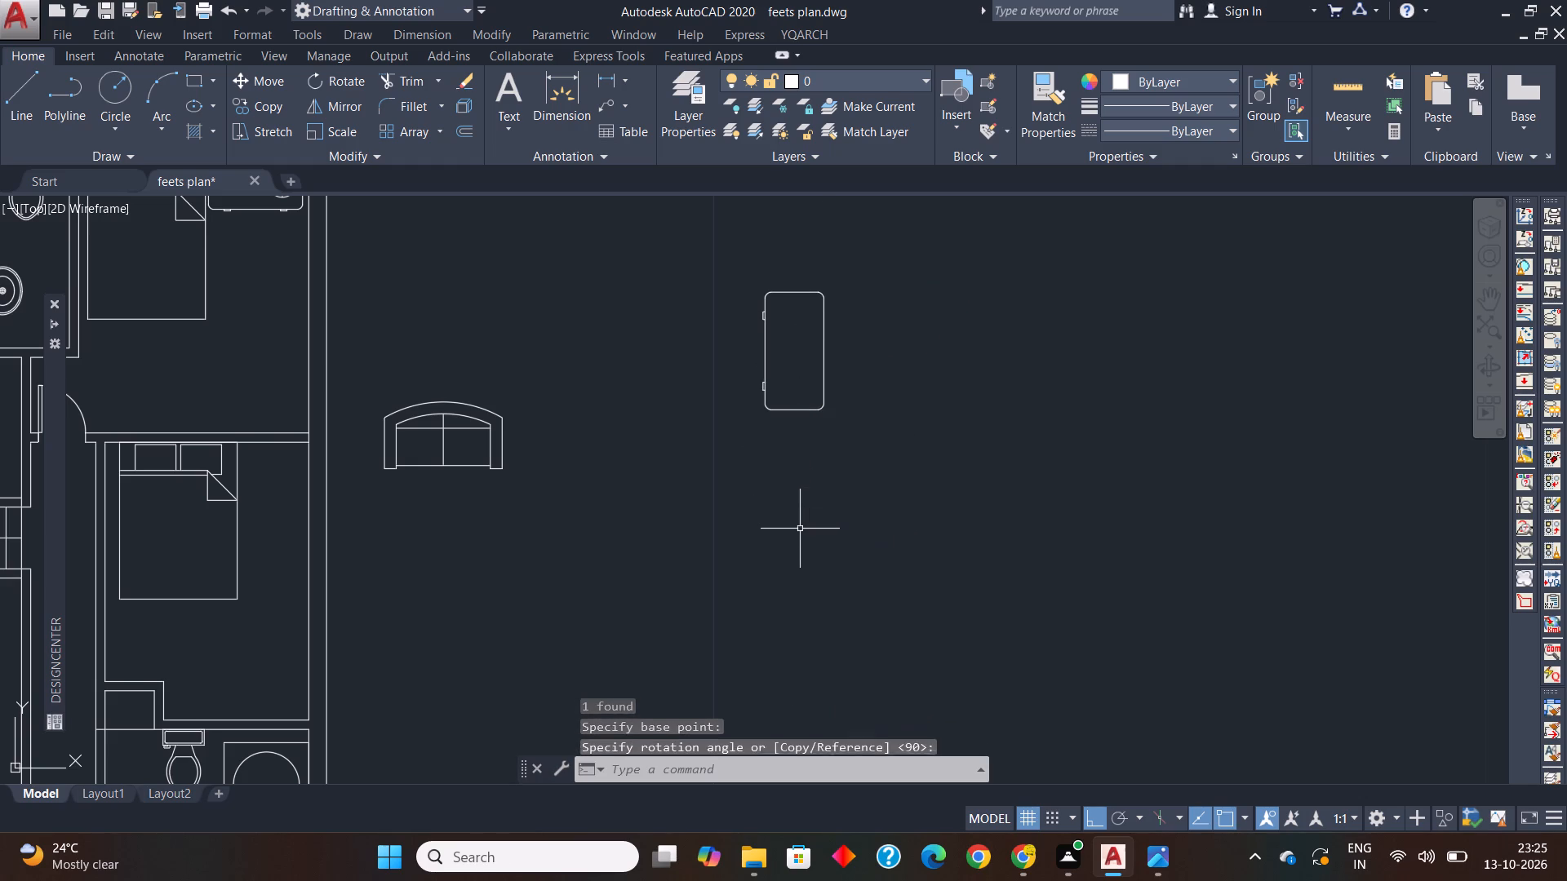
Move the rotated table by its plain long edge's midpoint onto the lower bedroom's right wall, beside the bed.
left_click_drag(873, 365, 868, 375)
left_click(783, 466)
type("m")
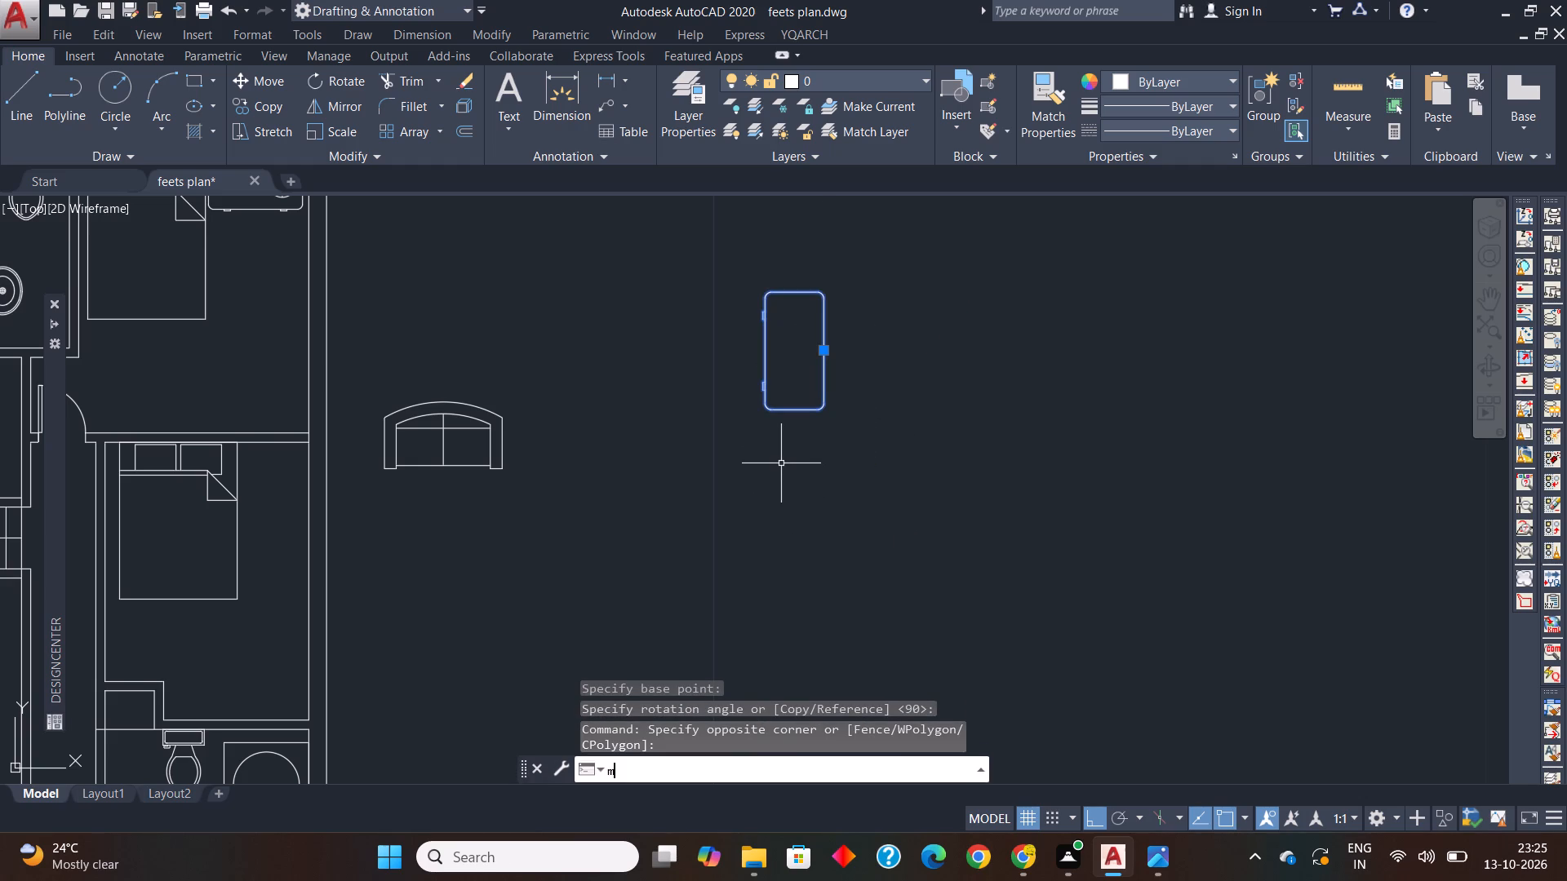
key("space")
left_click(826, 348)
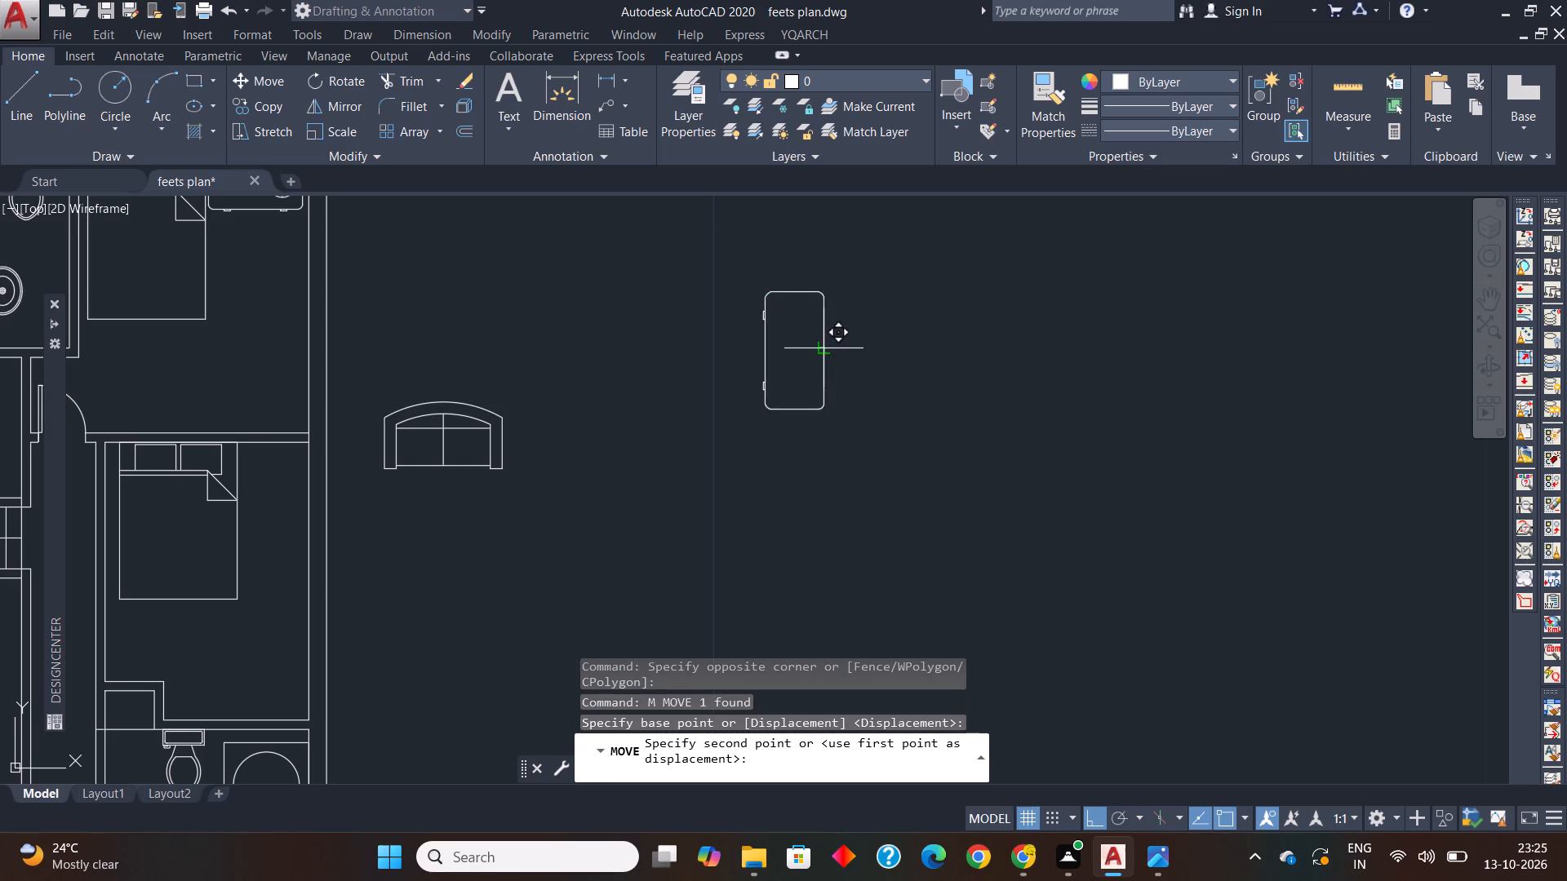
scroll(841, 344, "down", 2)
scroll(633, 442, "up", 2)
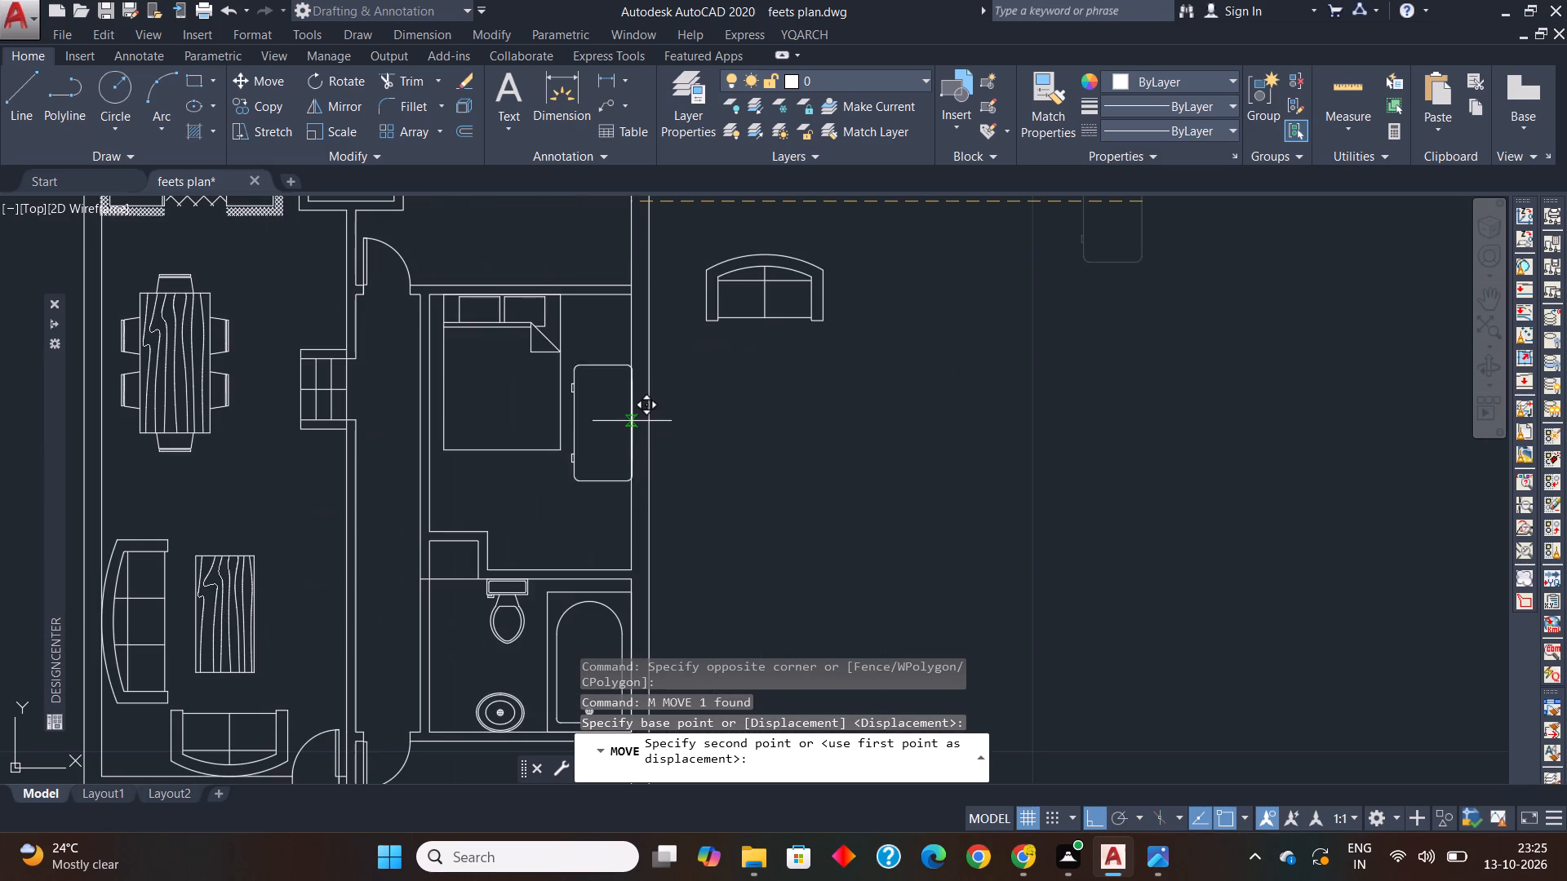
left_click(627, 369)
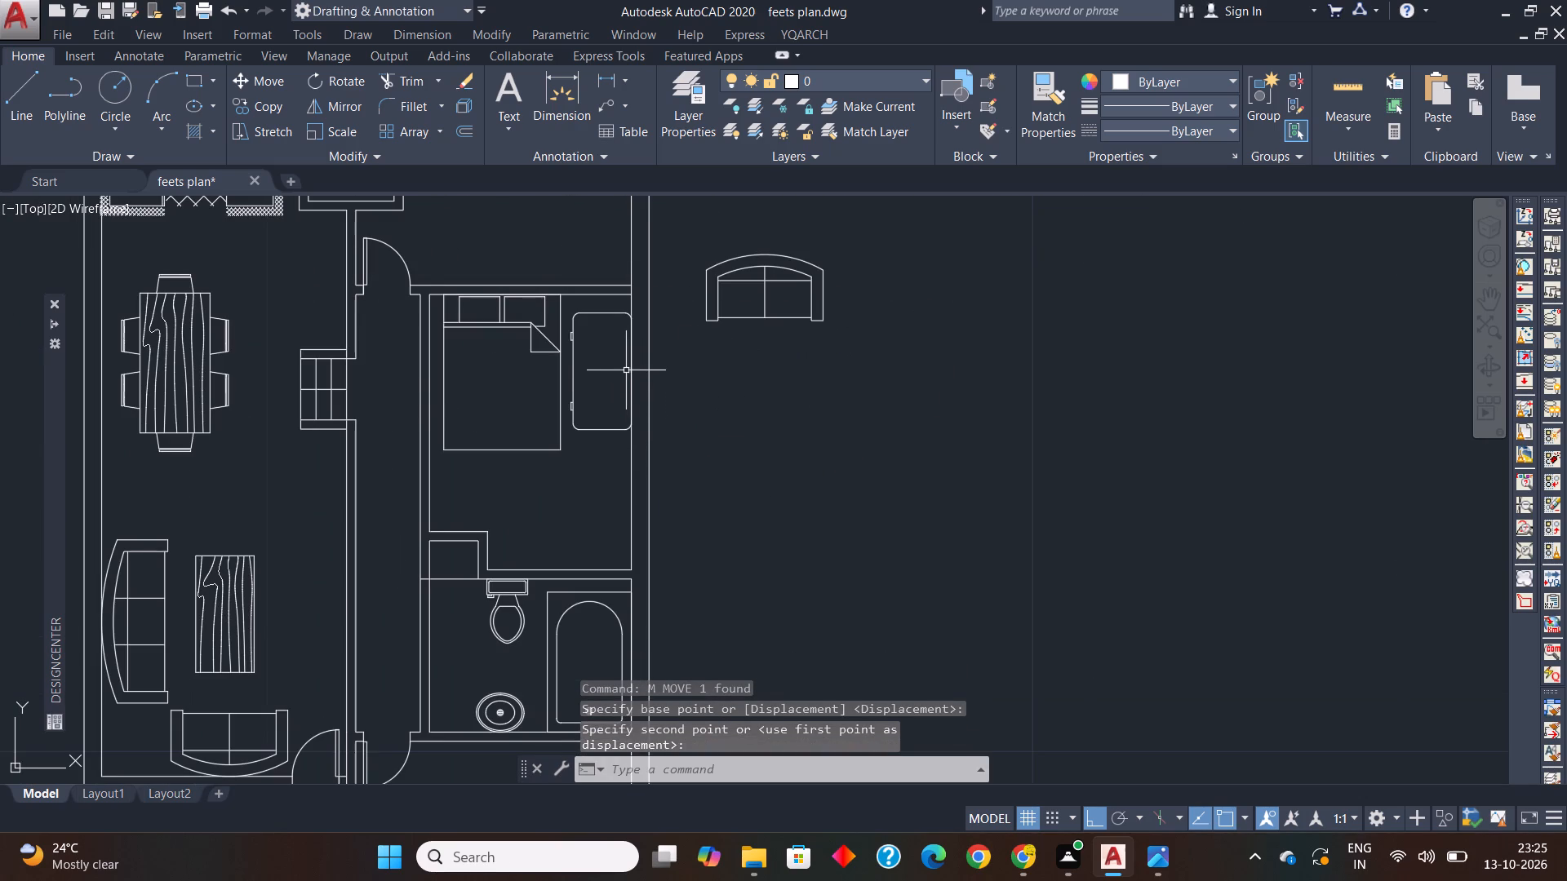
Delete the duplicate telephone that overlaps the round lamp on the upper bedroom's table.
scroll(633, 426, "down", 2)
scroll(615, 249, "up", 3)
scroll(613, 351, "up", 1)
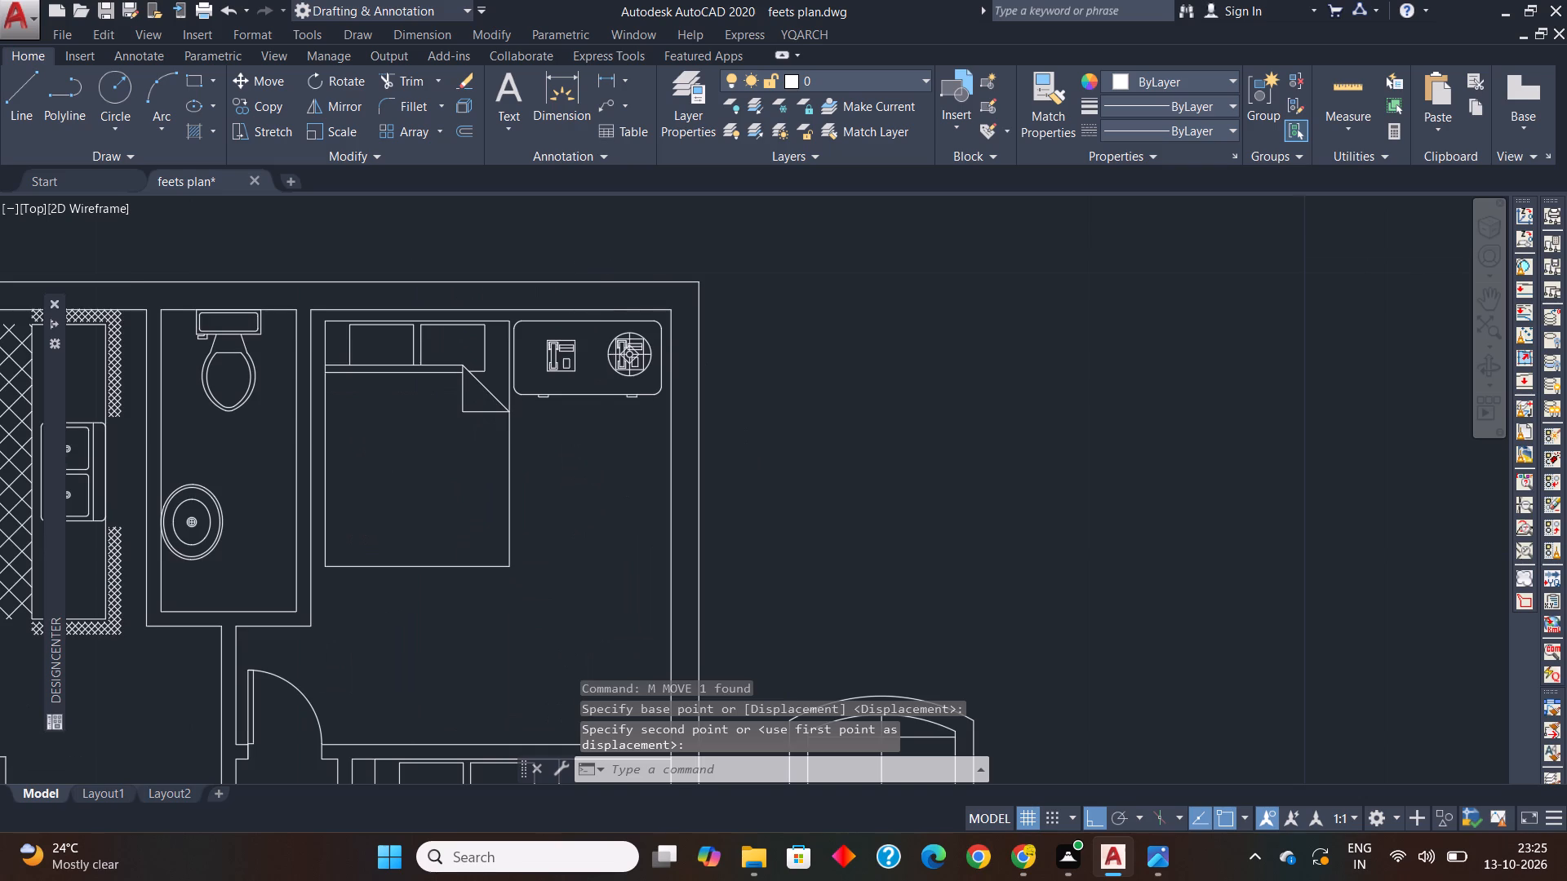
scroll(628, 352, "up", 3)
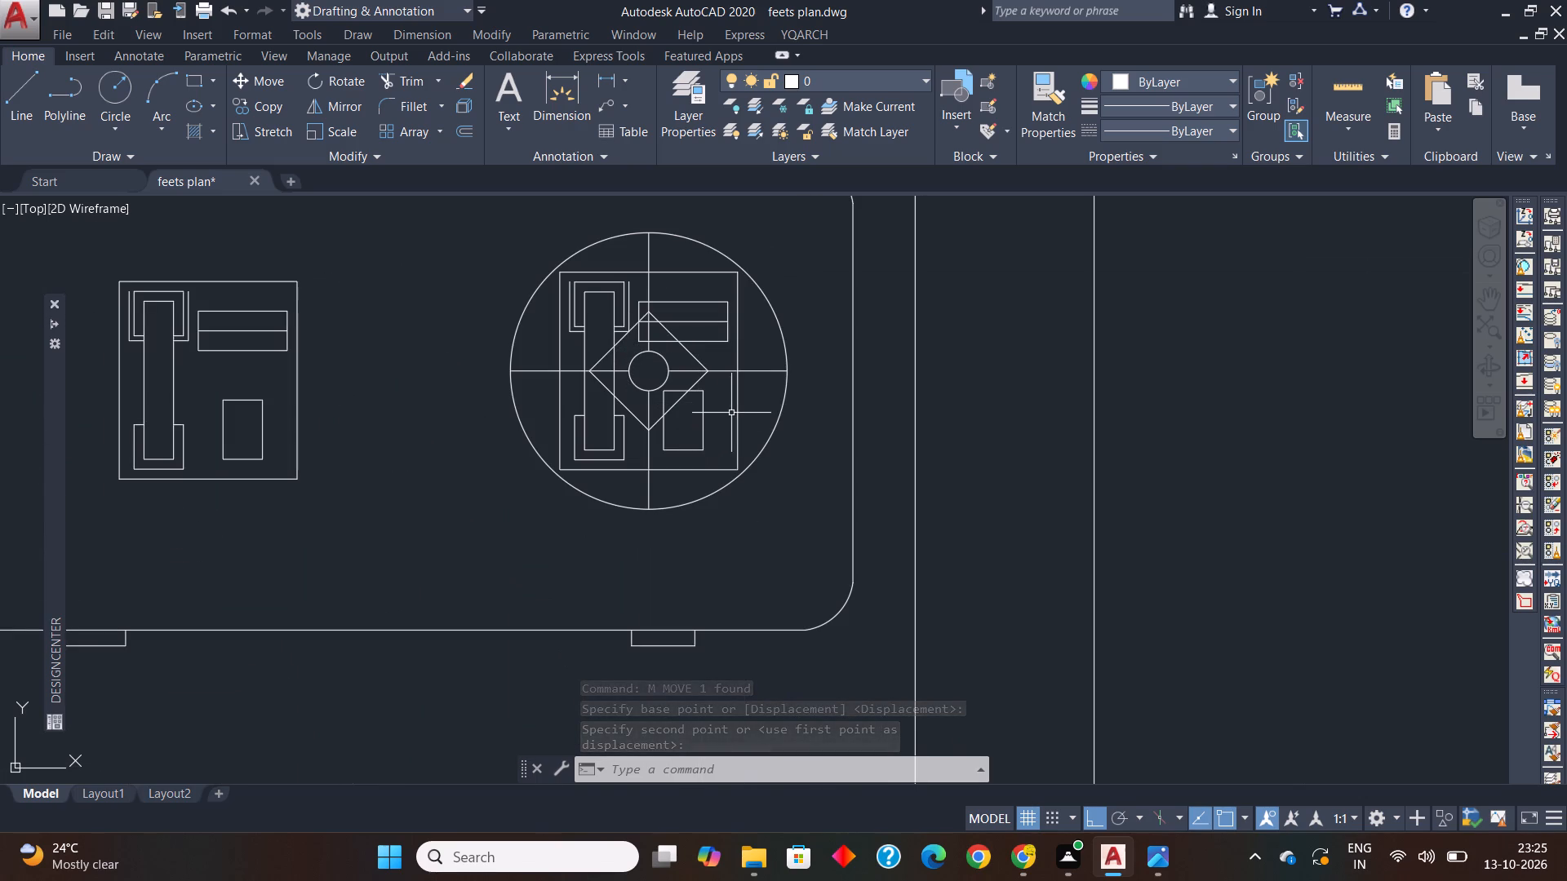
left_click(737, 410)
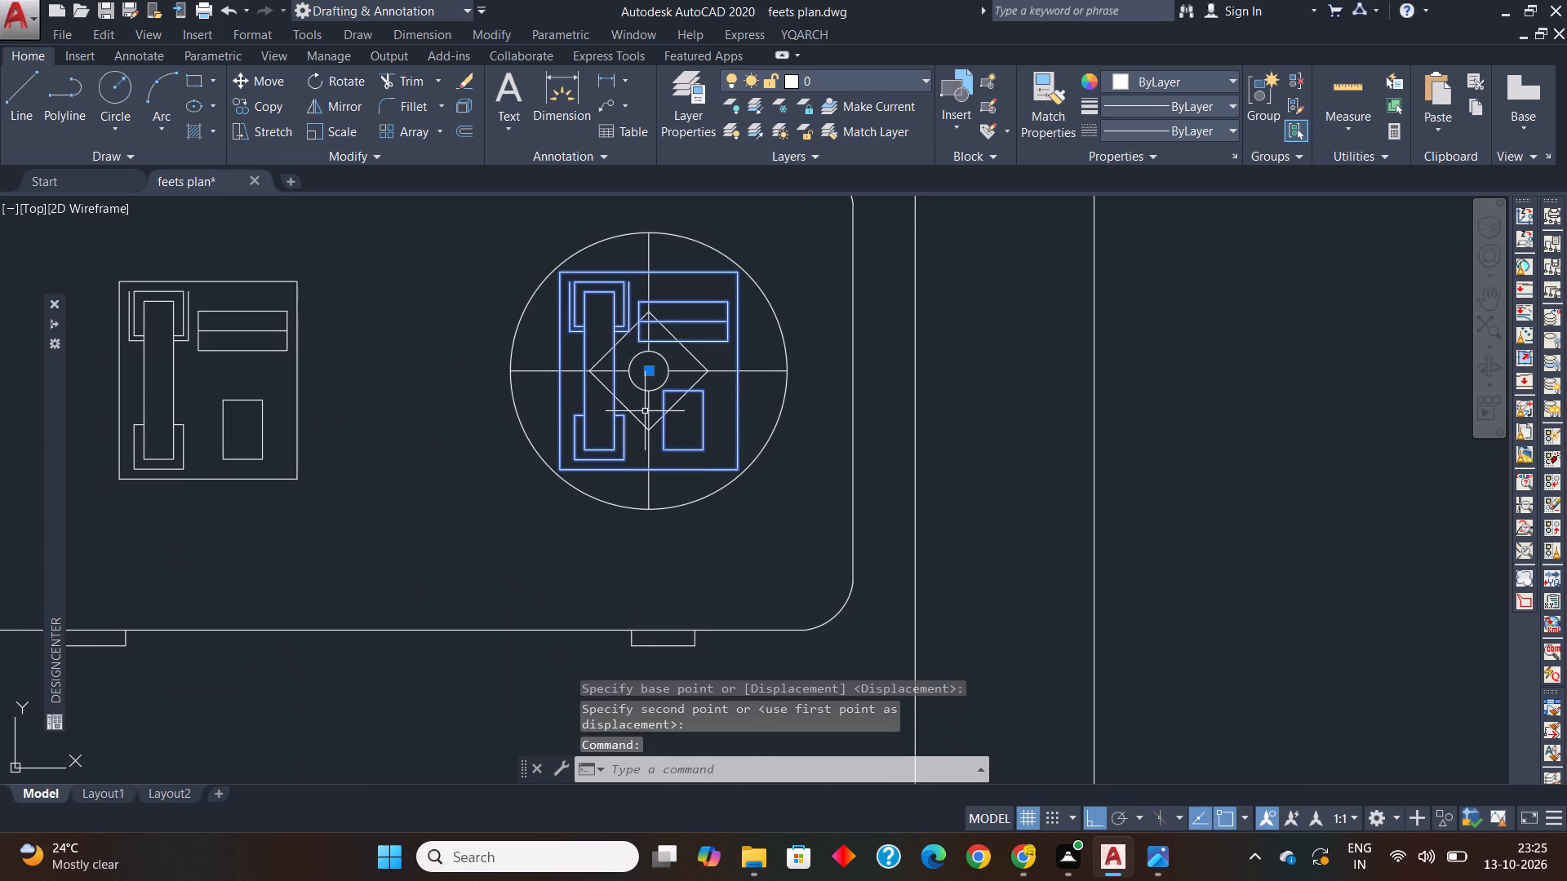
key("Delete")
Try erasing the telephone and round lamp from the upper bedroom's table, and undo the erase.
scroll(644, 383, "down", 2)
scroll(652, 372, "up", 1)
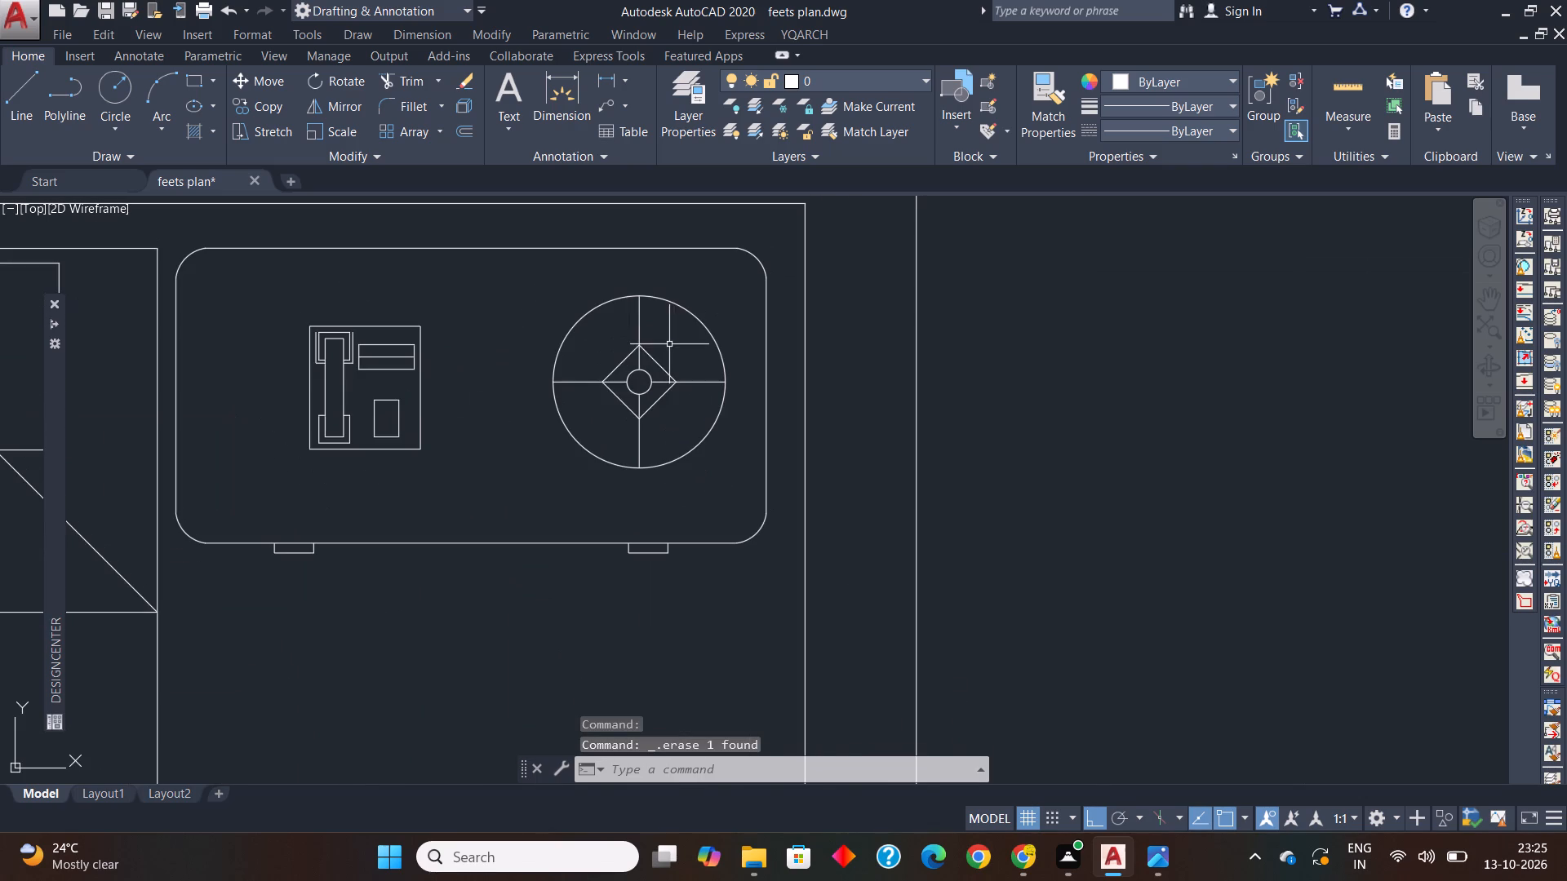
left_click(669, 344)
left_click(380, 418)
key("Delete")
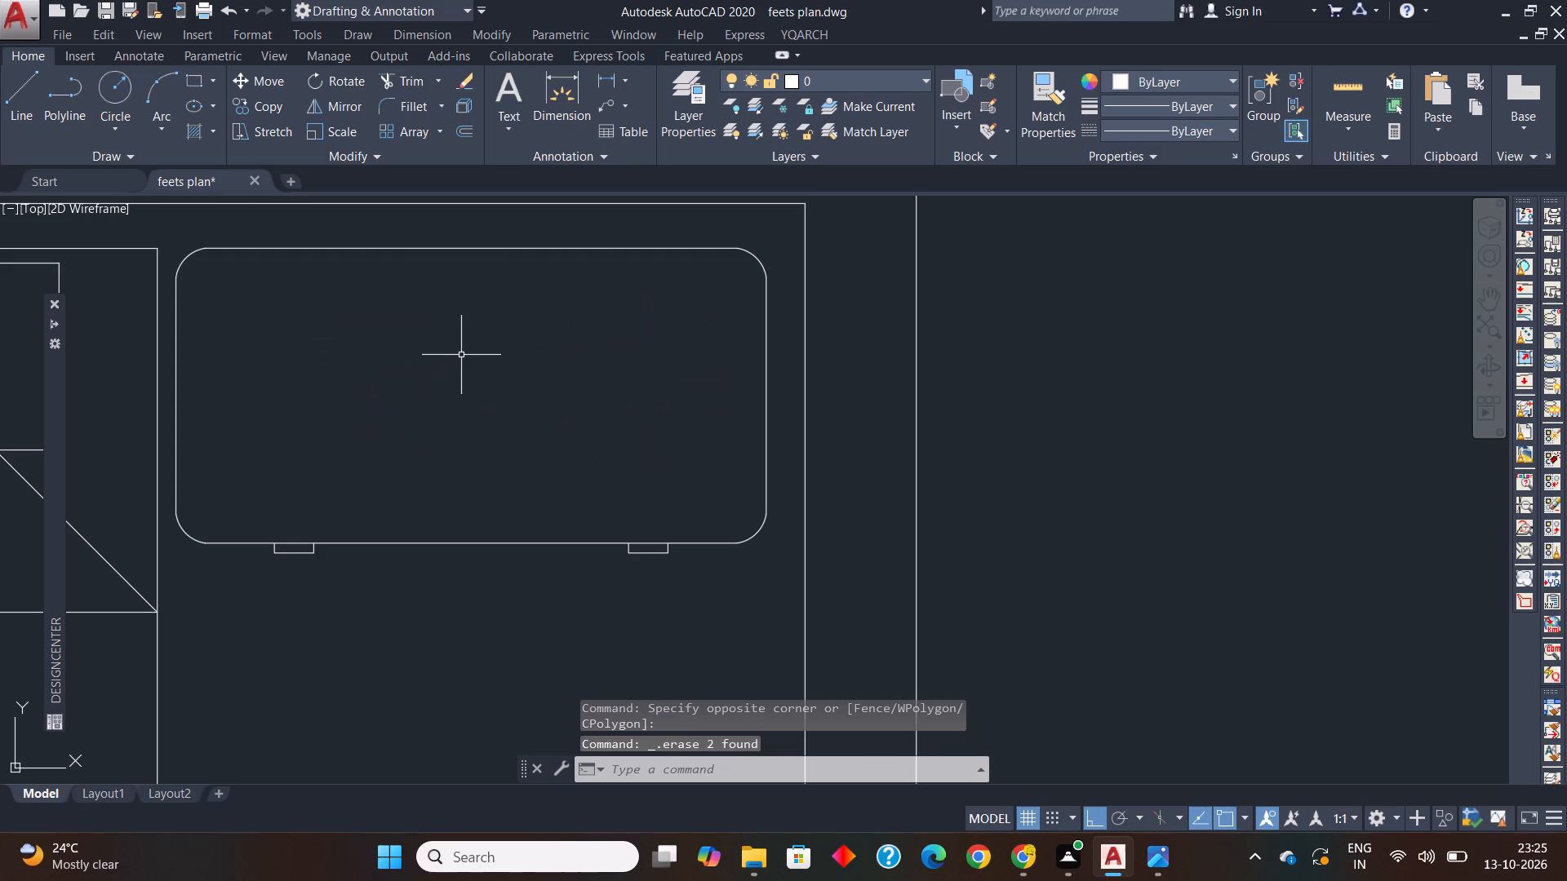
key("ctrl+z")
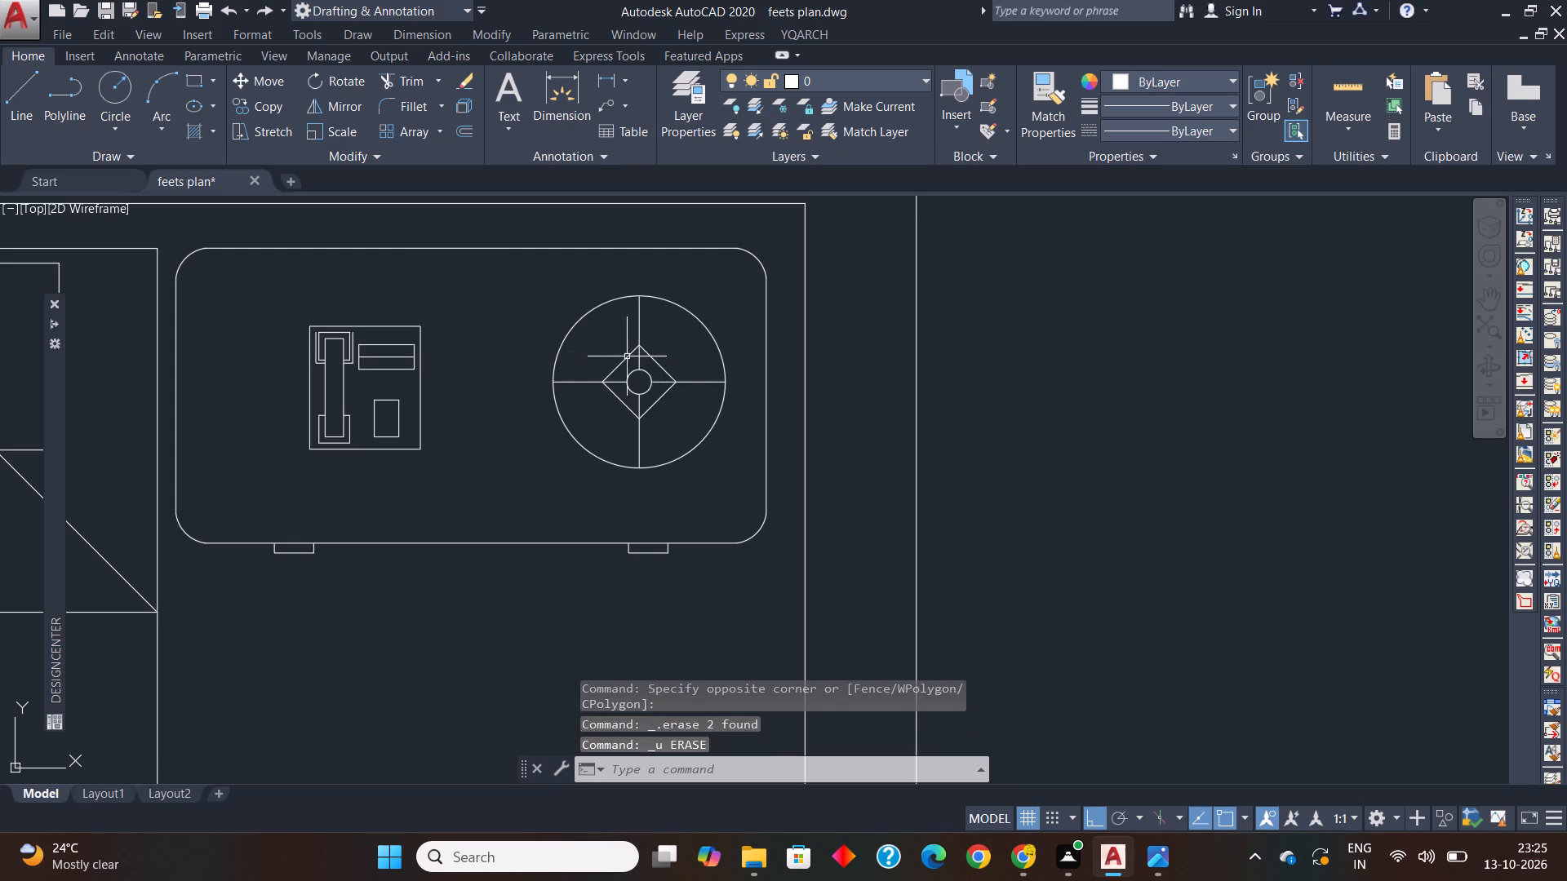
Copy the upper bedroom table's telephone and lamp by the lamp's centre straight down onto the lower bedroom's table.
left_click_drag(692, 342, 683, 346)
left_click(379, 418)
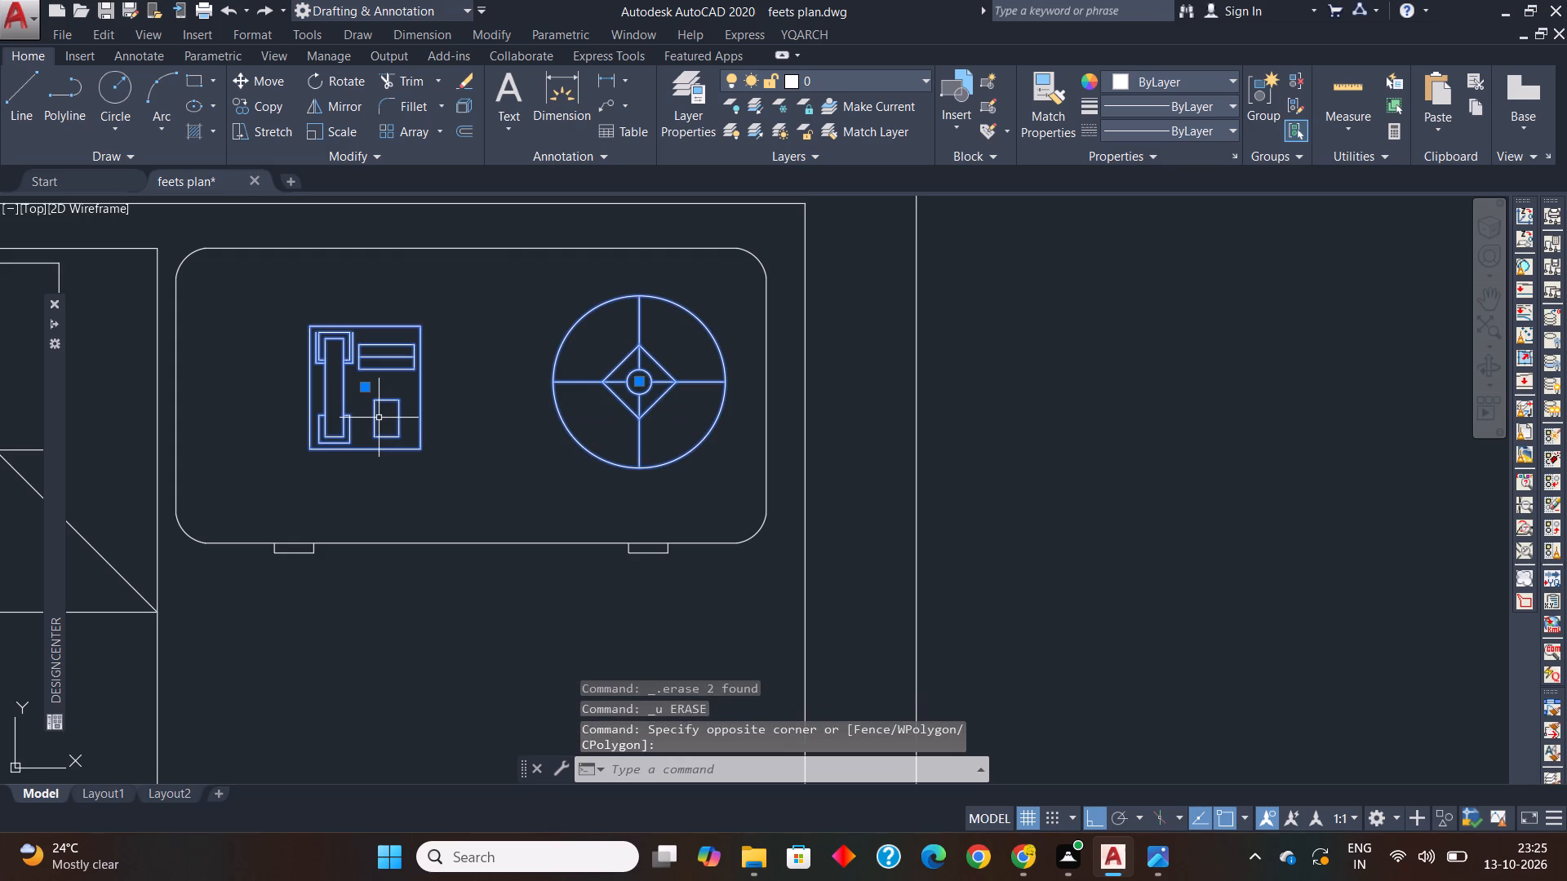
type("co")
key("space")
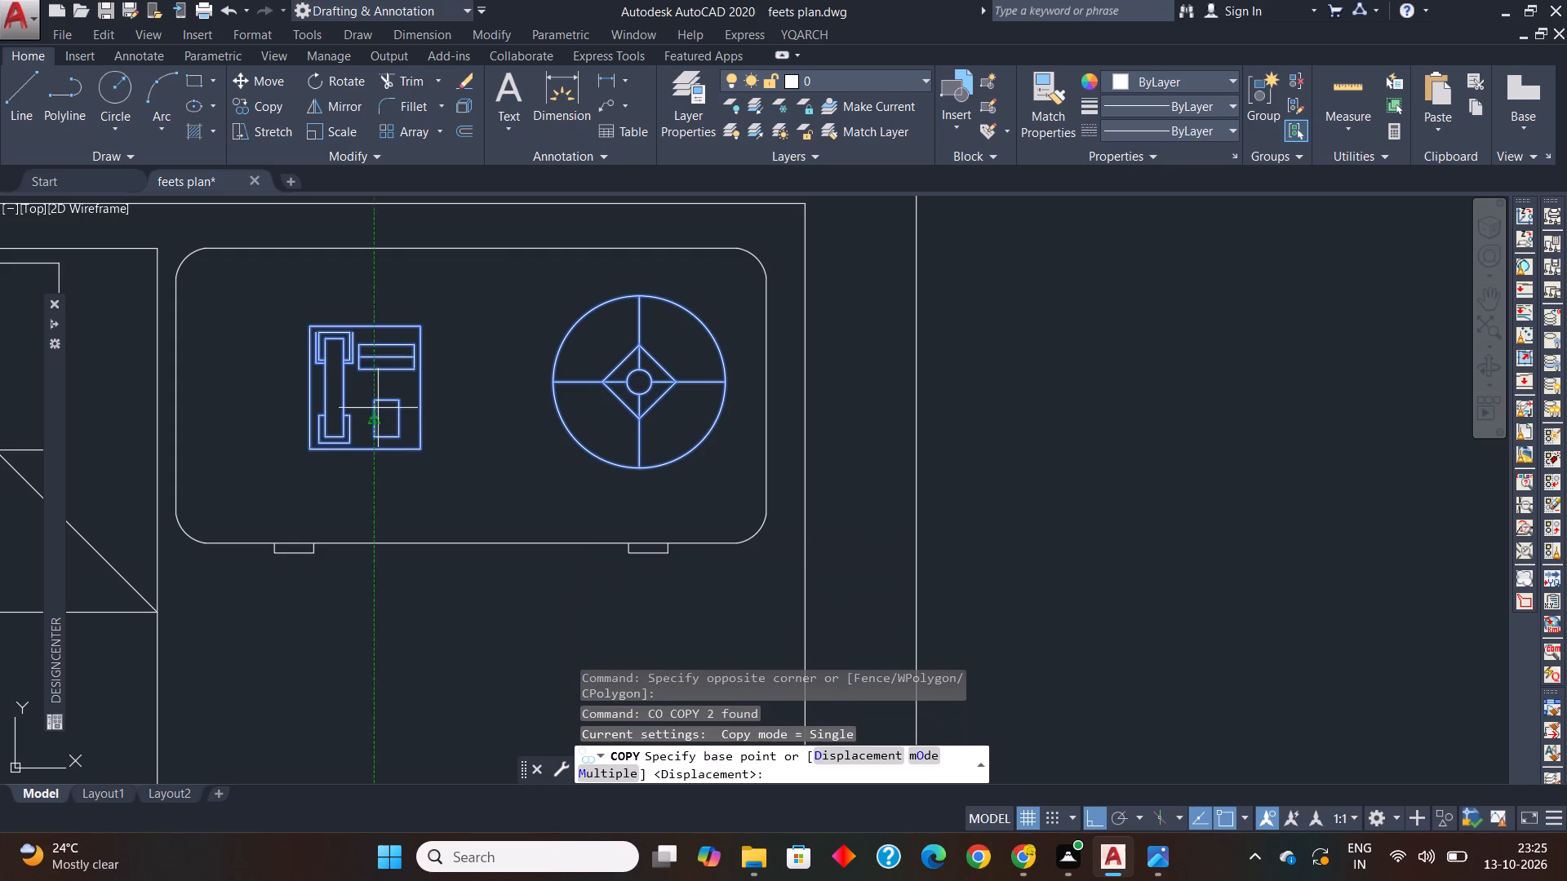
left_click(636, 382)
scroll(608, 334, "down", 5)
middle_click_drag(593, 396, 647, 276)
scroll(646, 518, "up", 2)
middle_click_drag(646, 511, 641, 453)
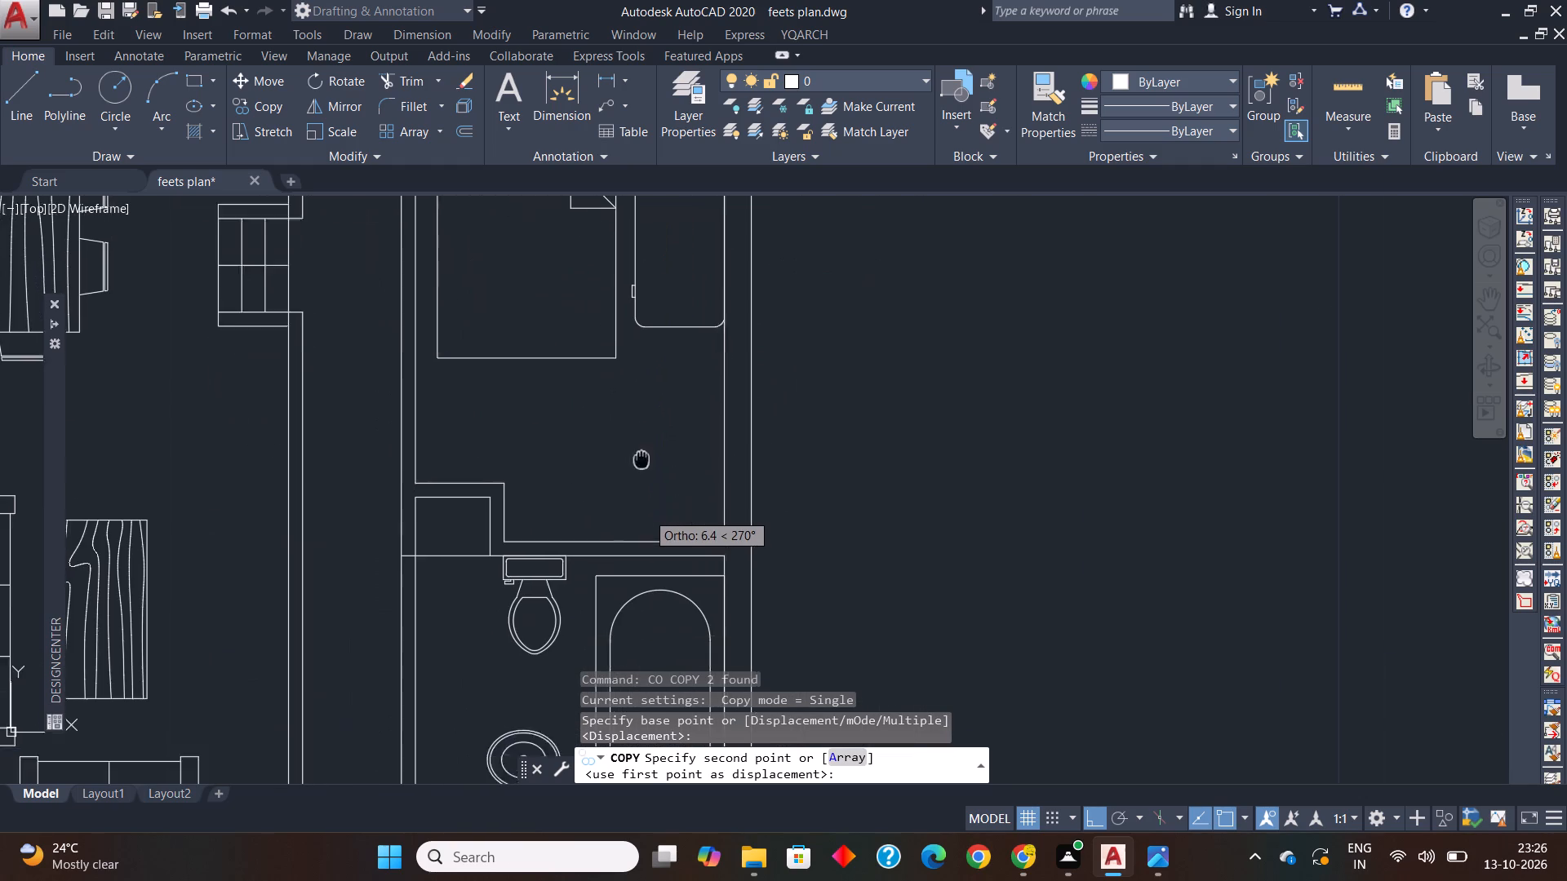
middle_click_drag(641, 453, 639, 348)
scroll(636, 436, "down", 2)
scroll(651, 305, "up", 2)
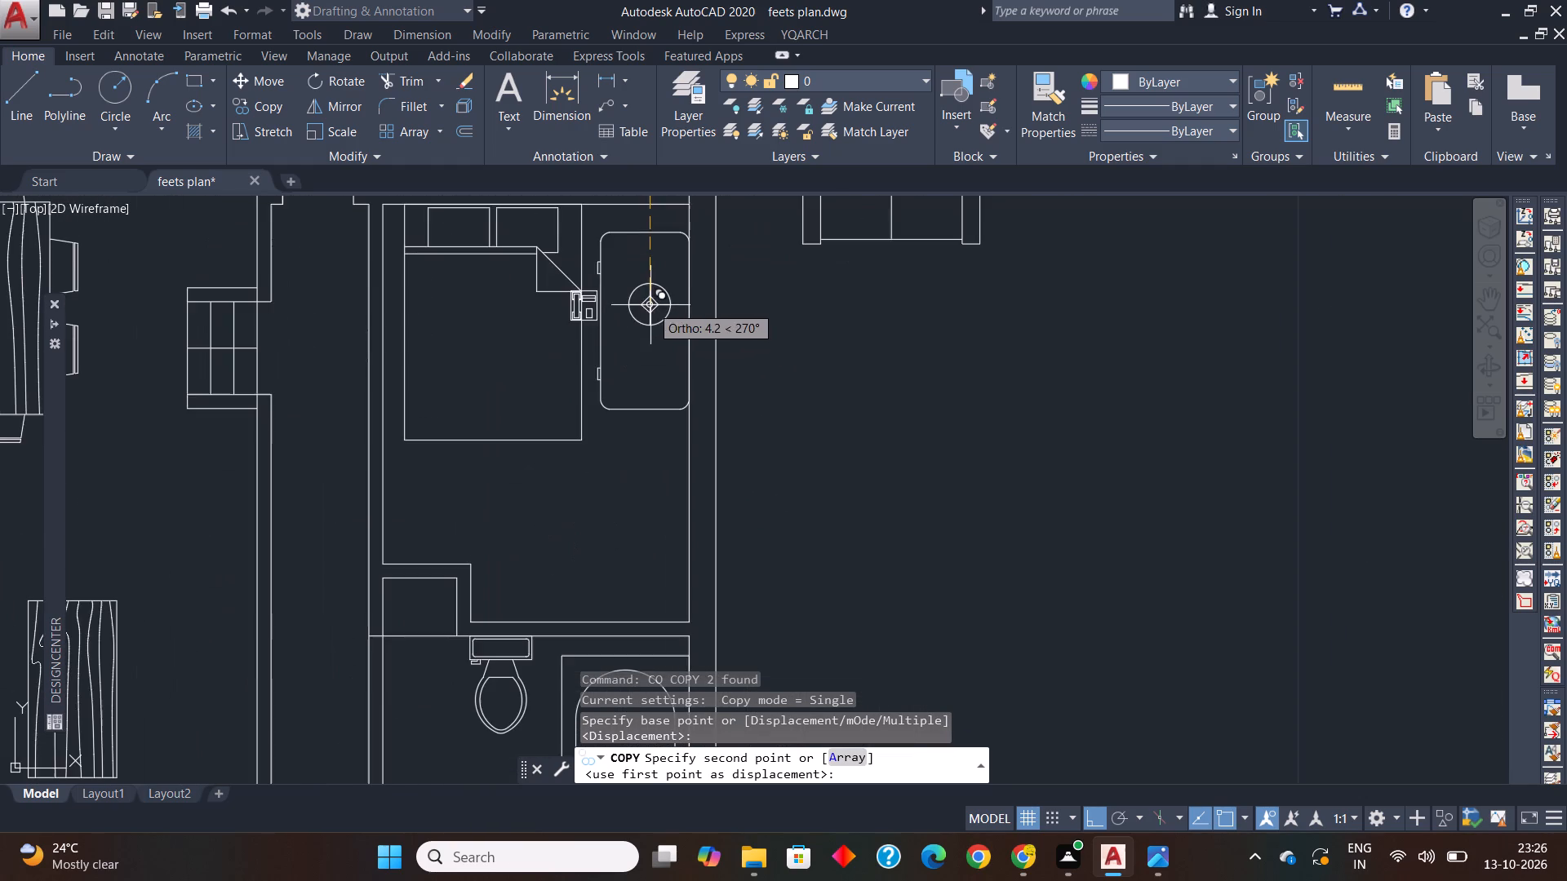
scroll(647, 313, "up", 1)
left_click(643, 322)
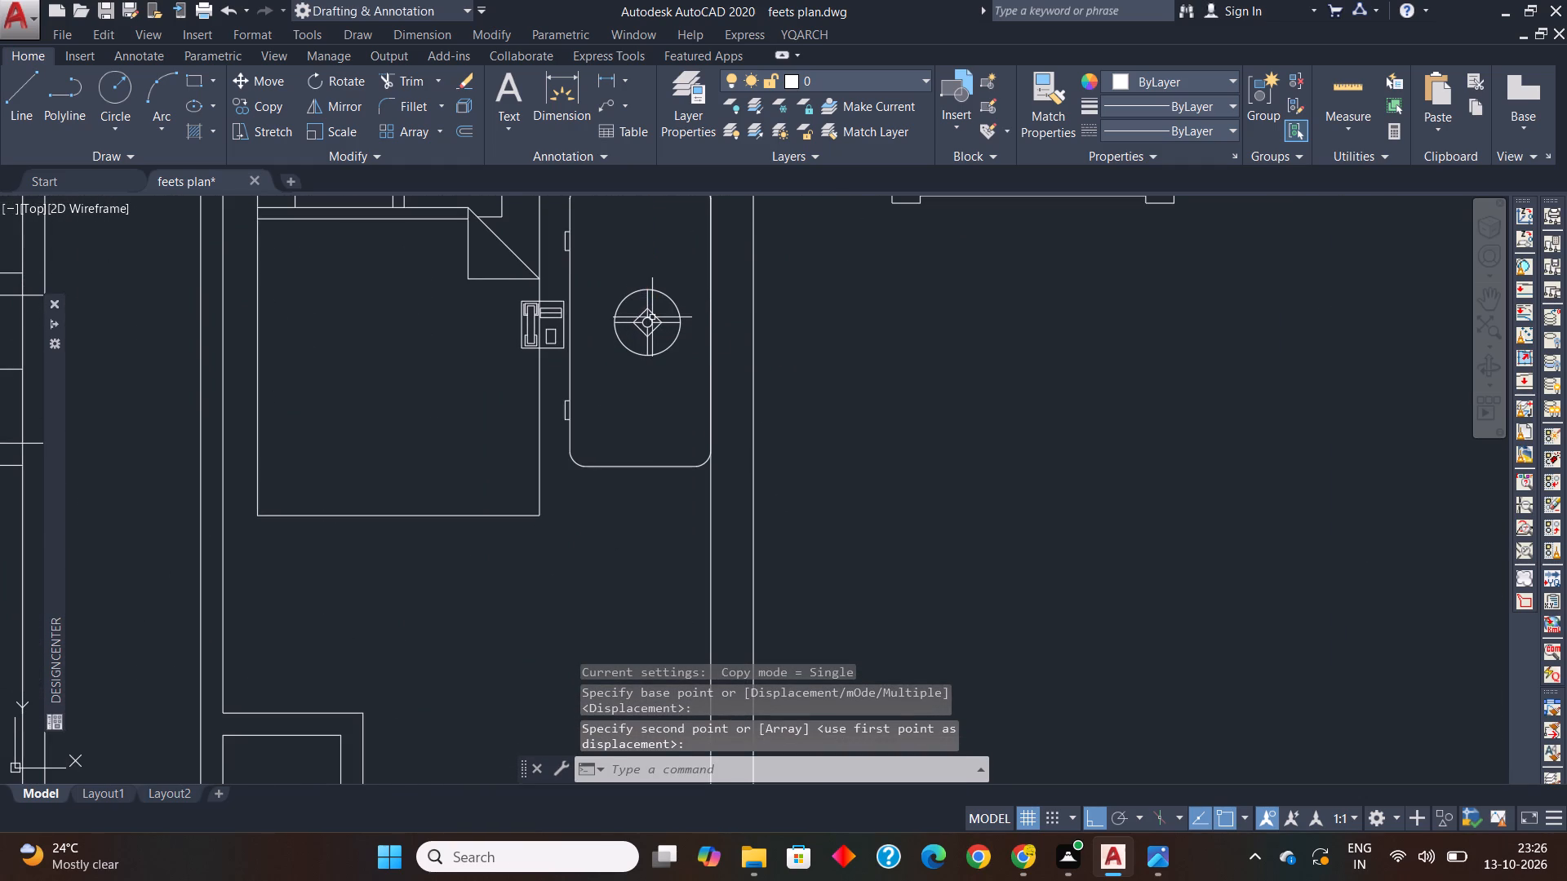
Rotate the copied telephone and lamp 270° about the lamp's centre with Ortho on, so both sit on the lower bedroom's table.
left_click(650, 319)
scroll(543, 320, "up", 2)
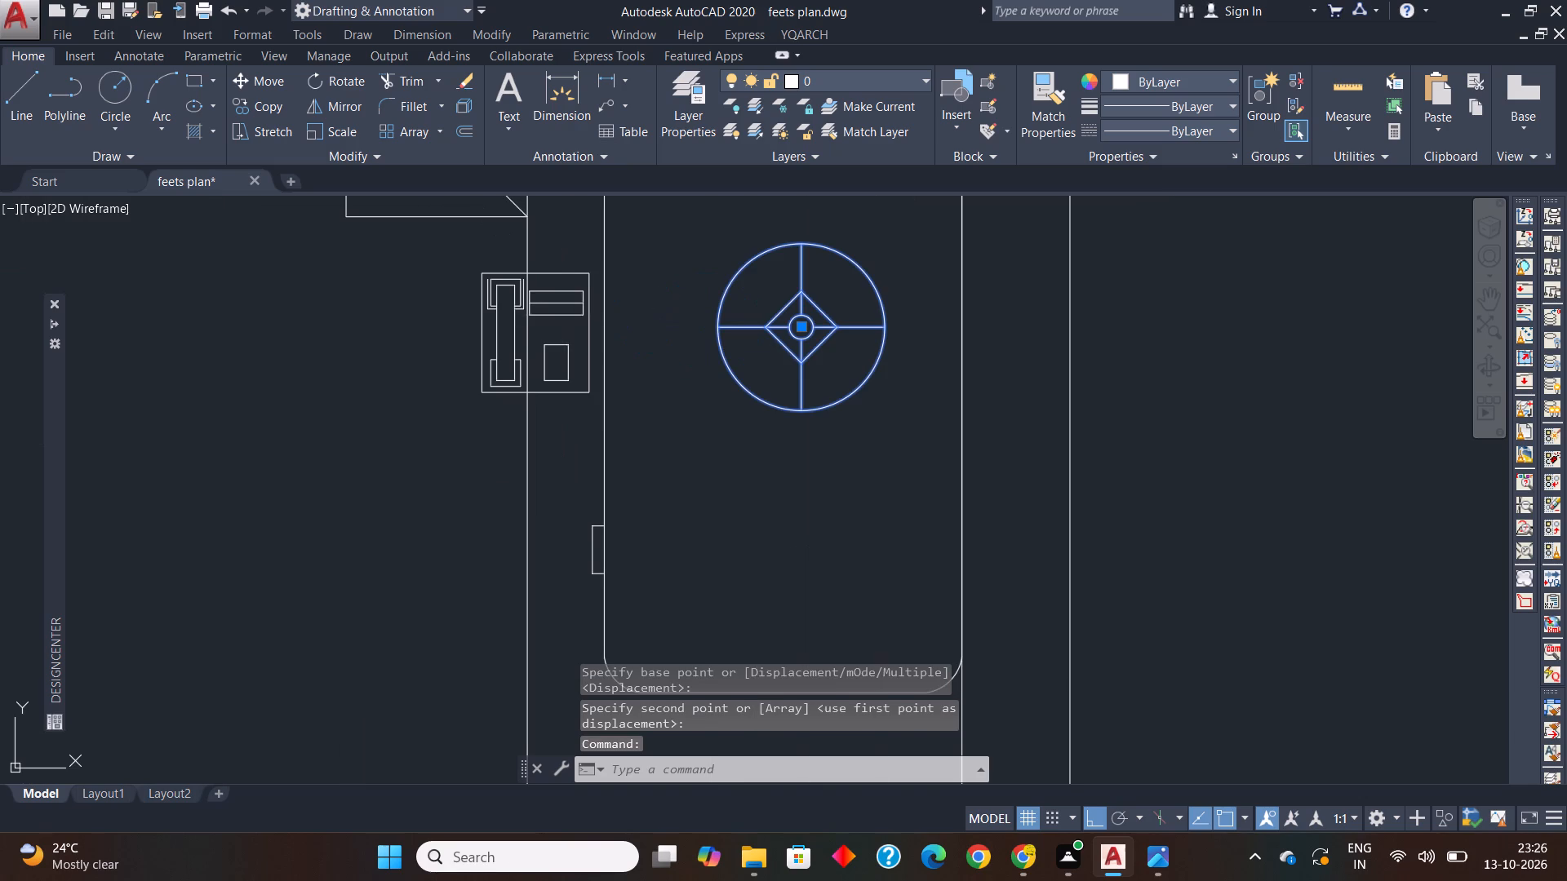
left_click(562, 316)
key("r")
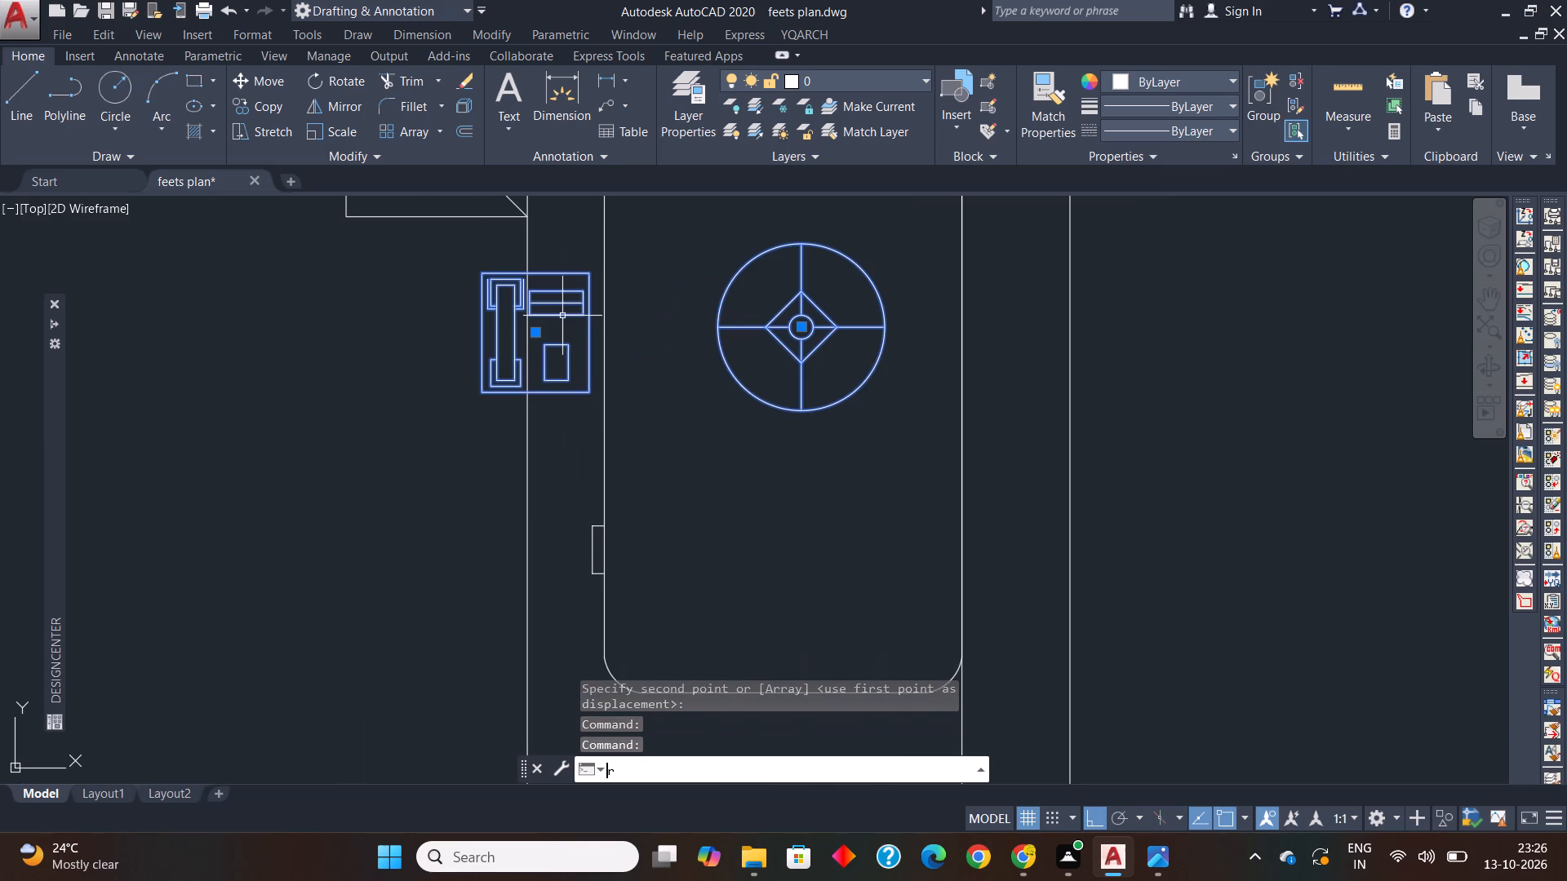
type("o")
key("space")
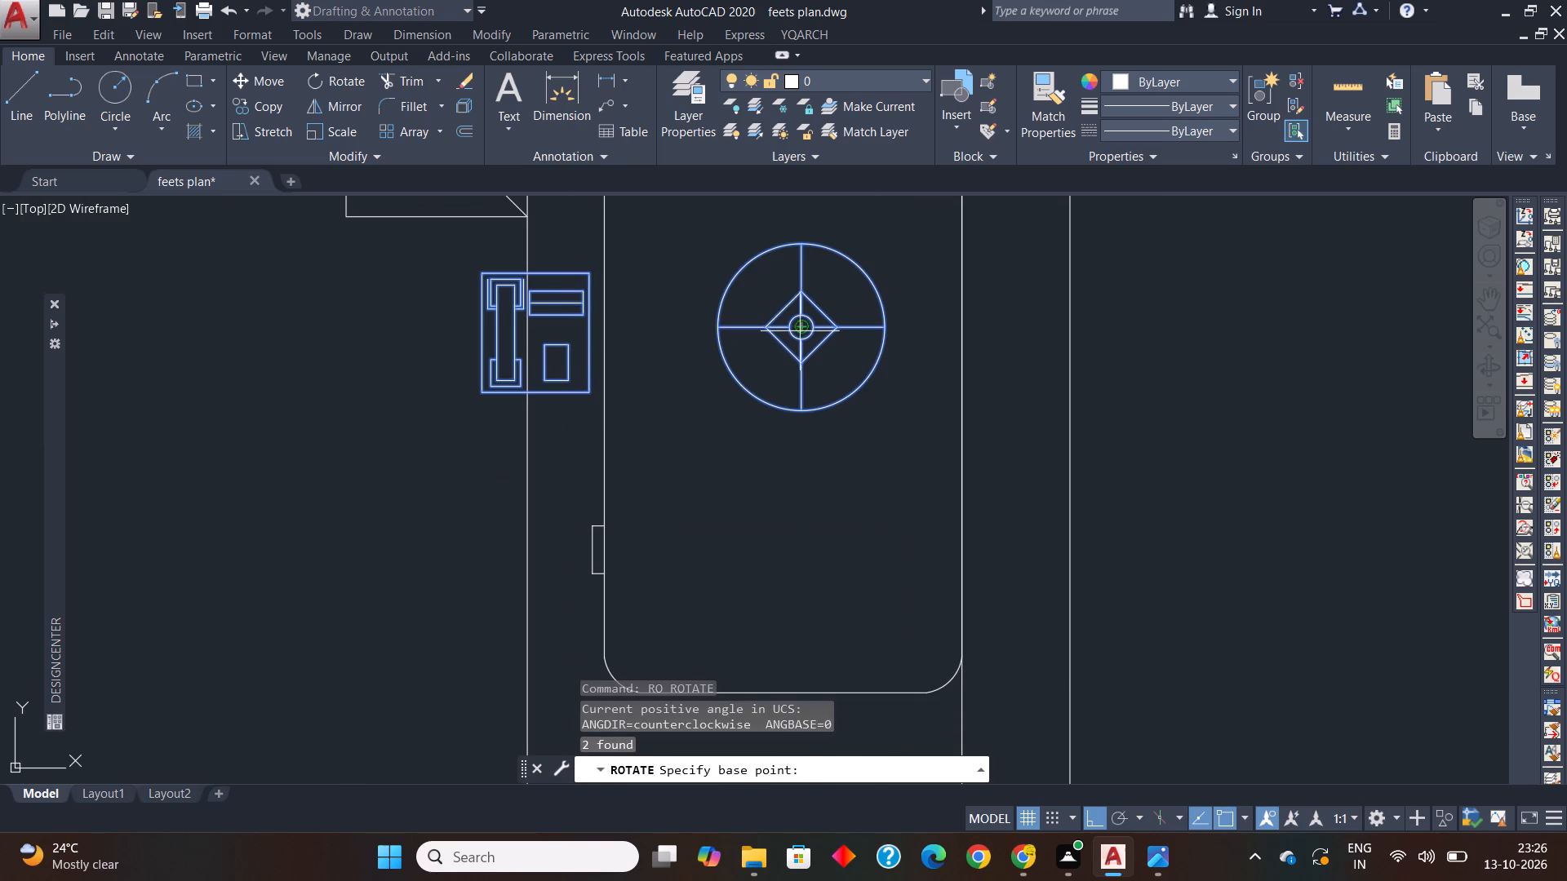
left_click(804, 325)
scroll(773, 495, "down", 2)
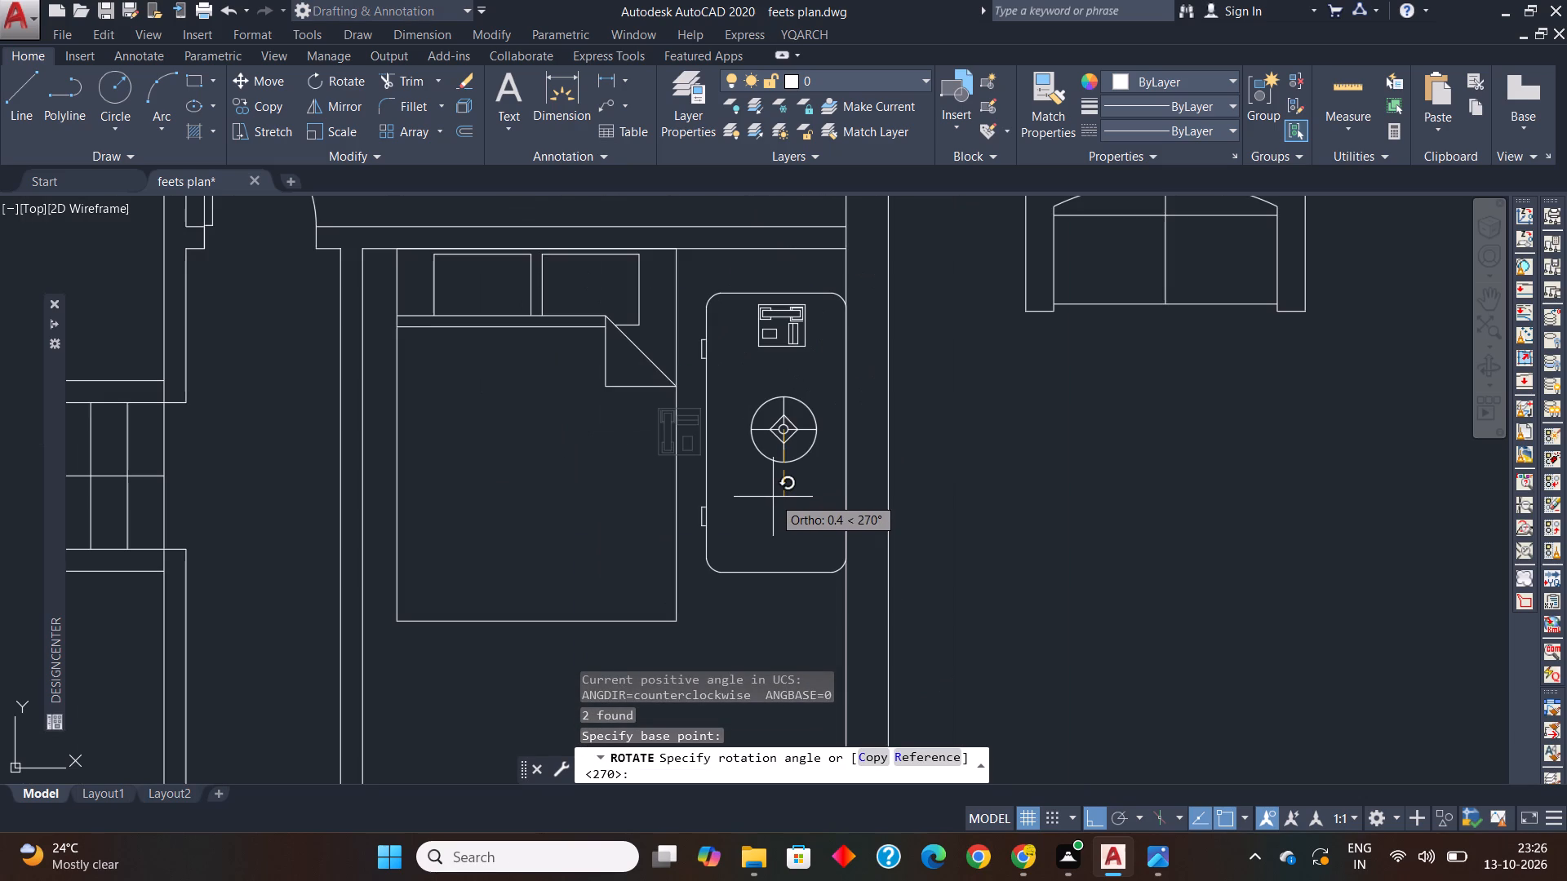
left_click(773, 522)
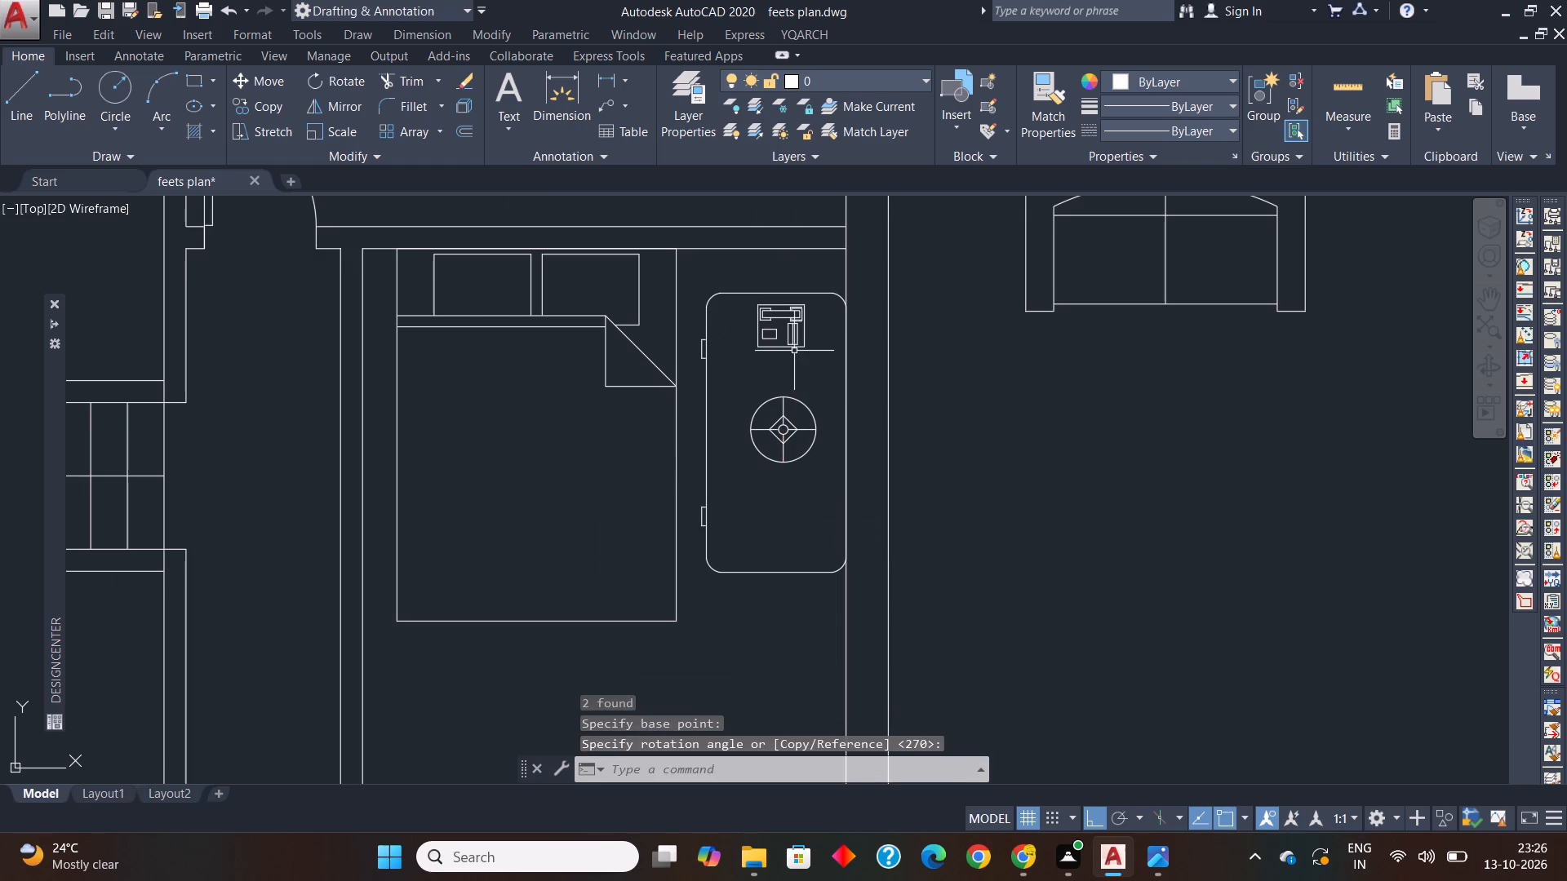
Move the rotated telephone and lamp straight down by the lamp's centre to roughly centre the pair along the lower bedroom's table.
left_click(811, 321)
left_click(744, 437)
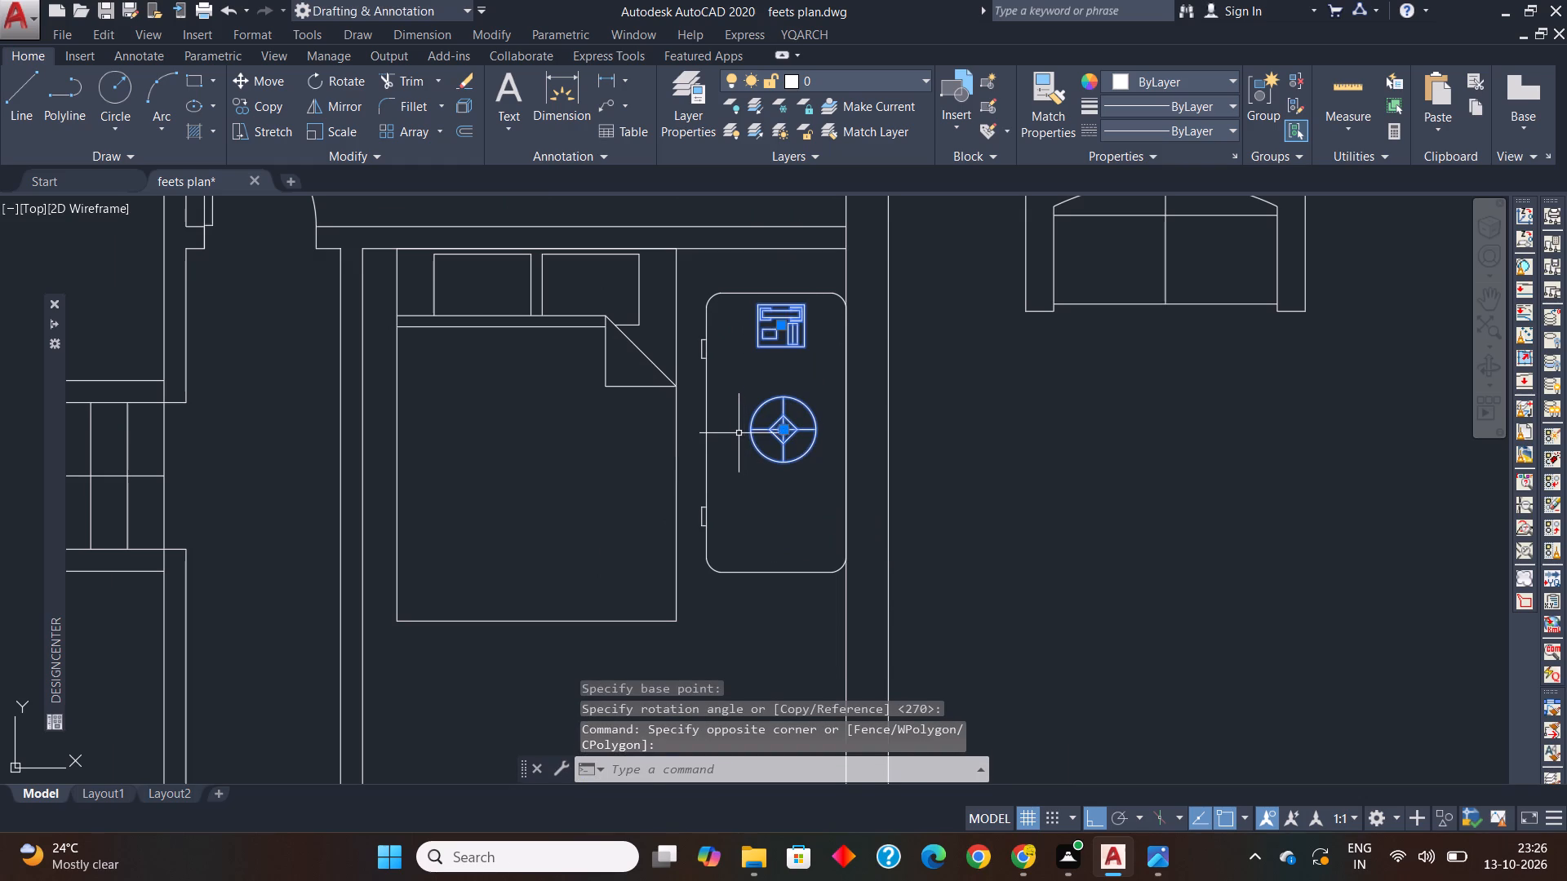
key("m")
key("space")
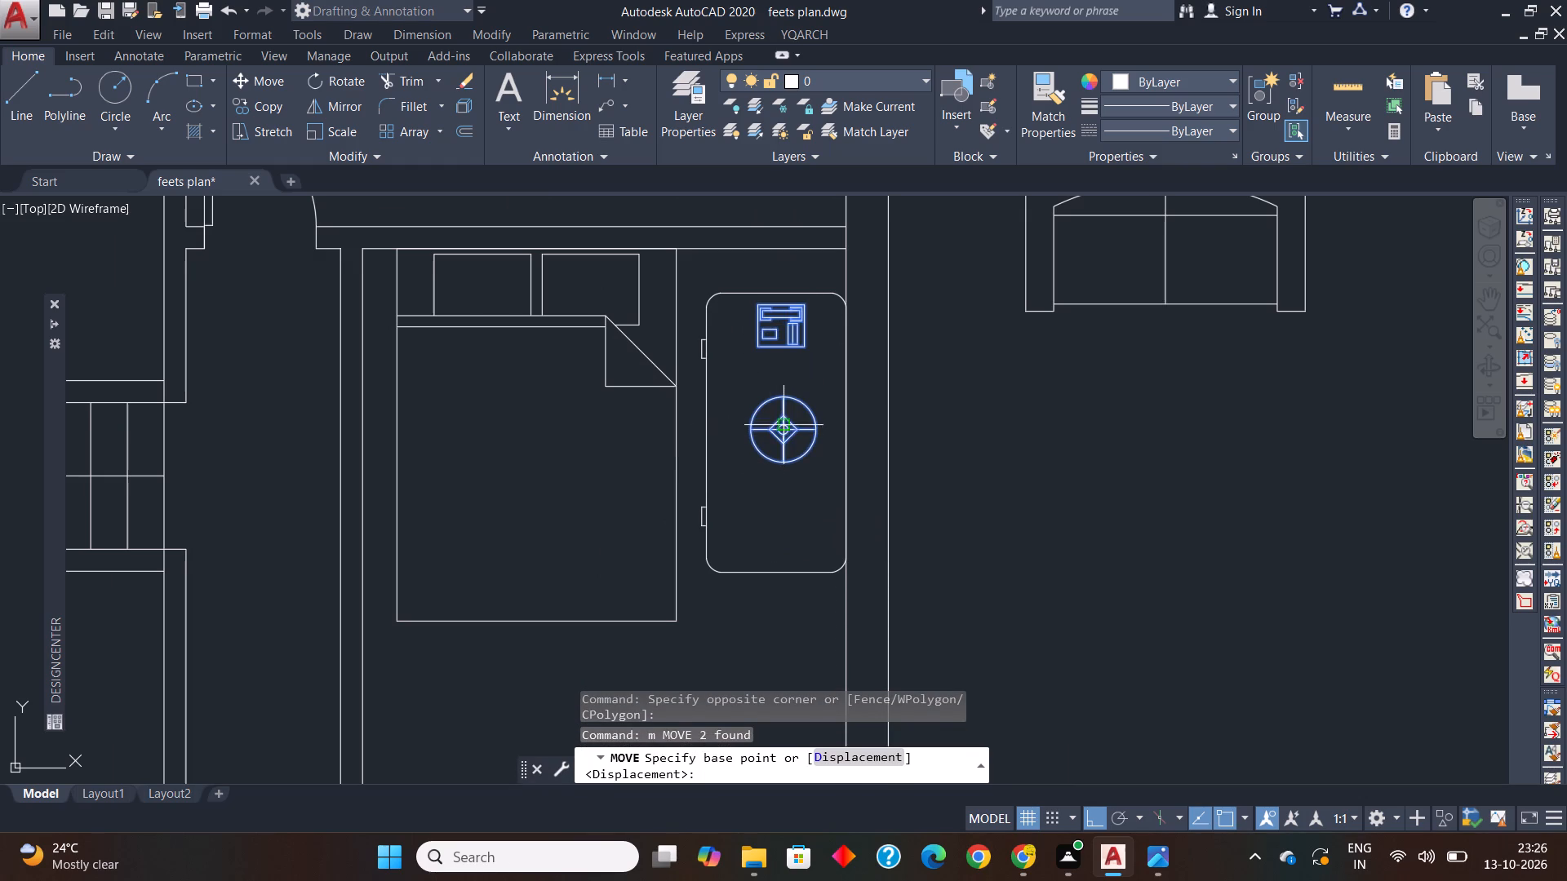
left_click(782, 426)
left_click(784, 476)
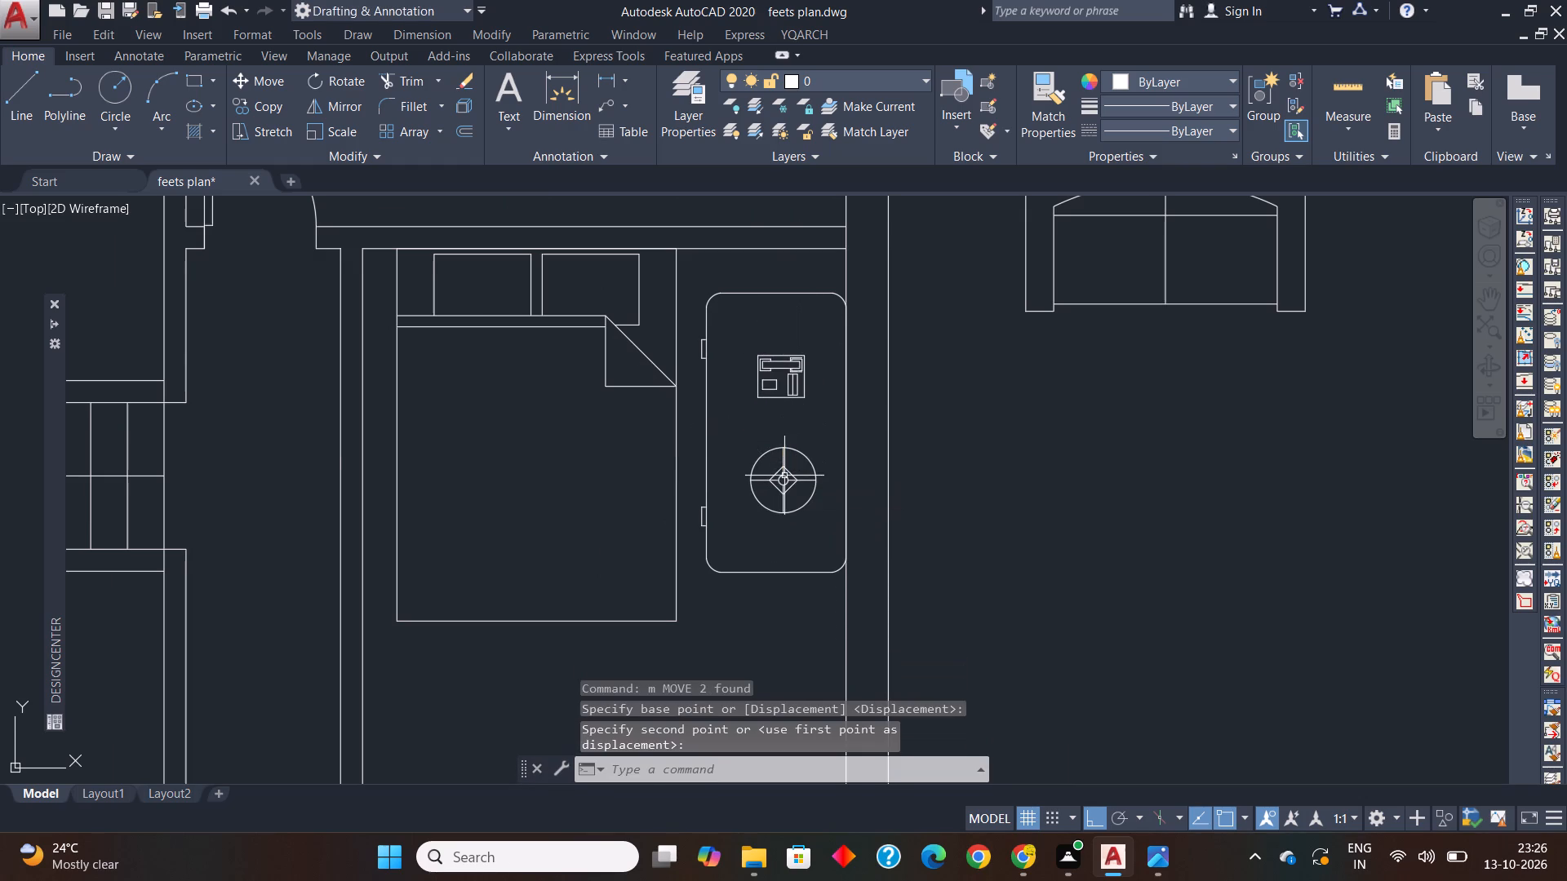
Extend the short jamb line above the lower room's door to the living-room face of the hallway dividing wall.
scroll(689, 422, "down", 2)
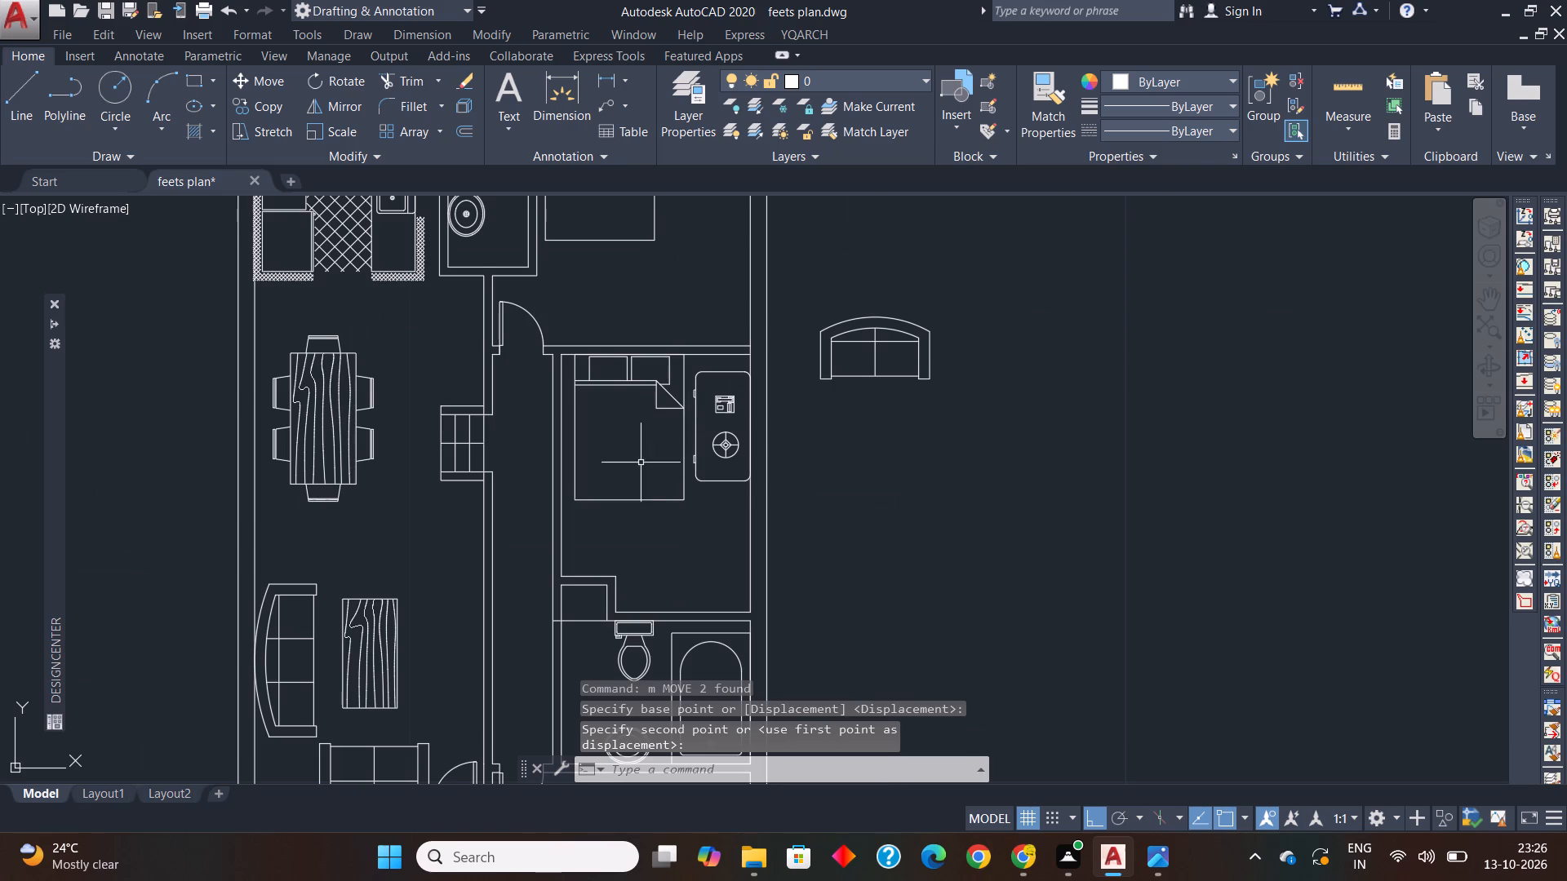
middle_click_drag(615, 498, 680, 400)
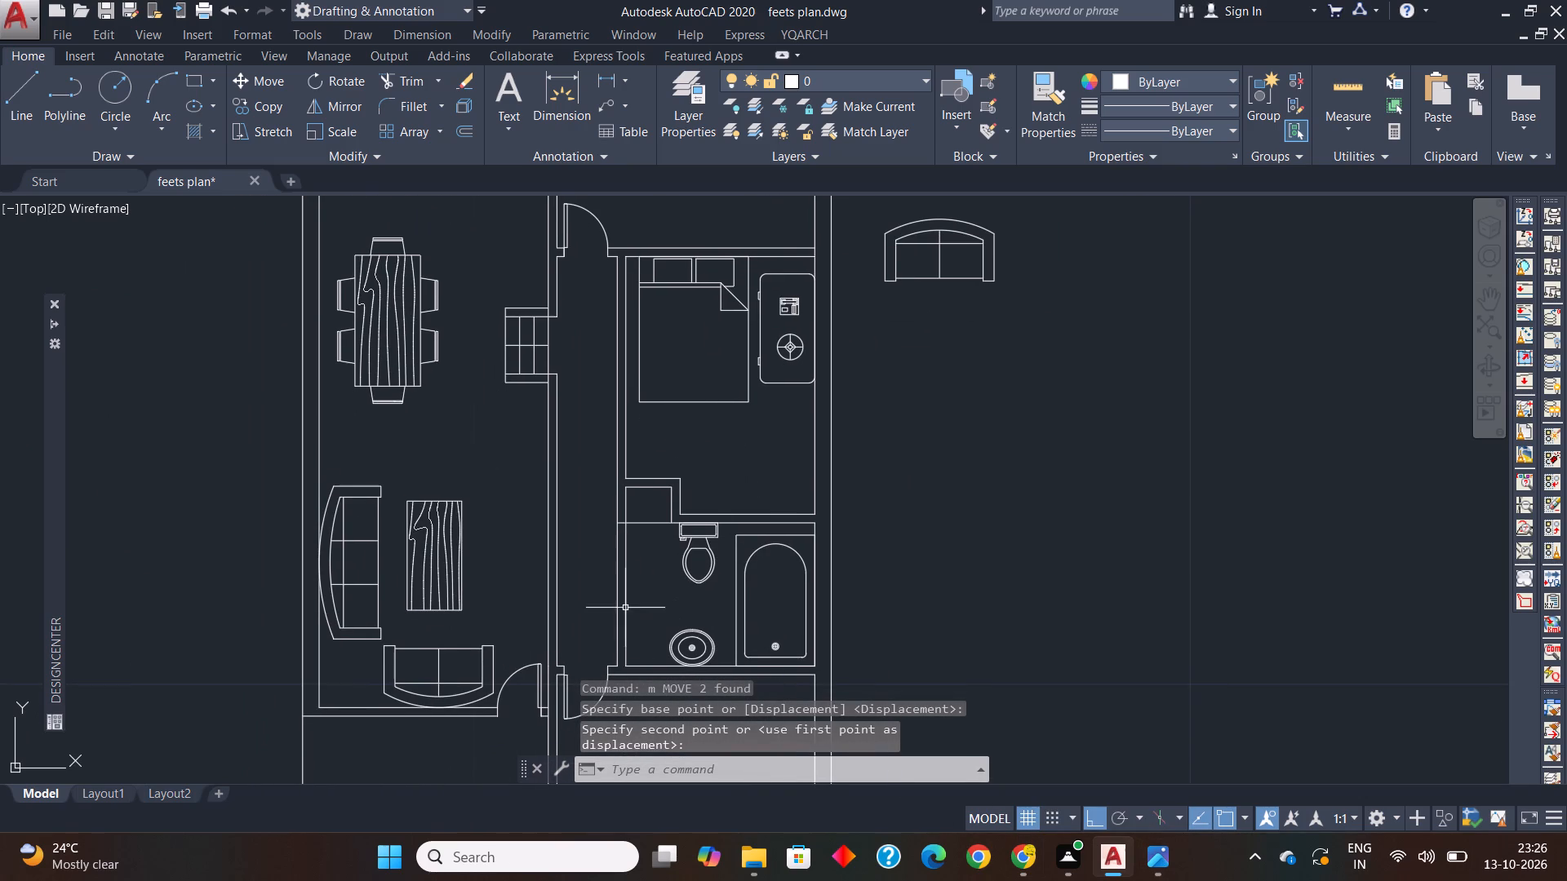
middle_click_drag(623, 606, 636, 544)
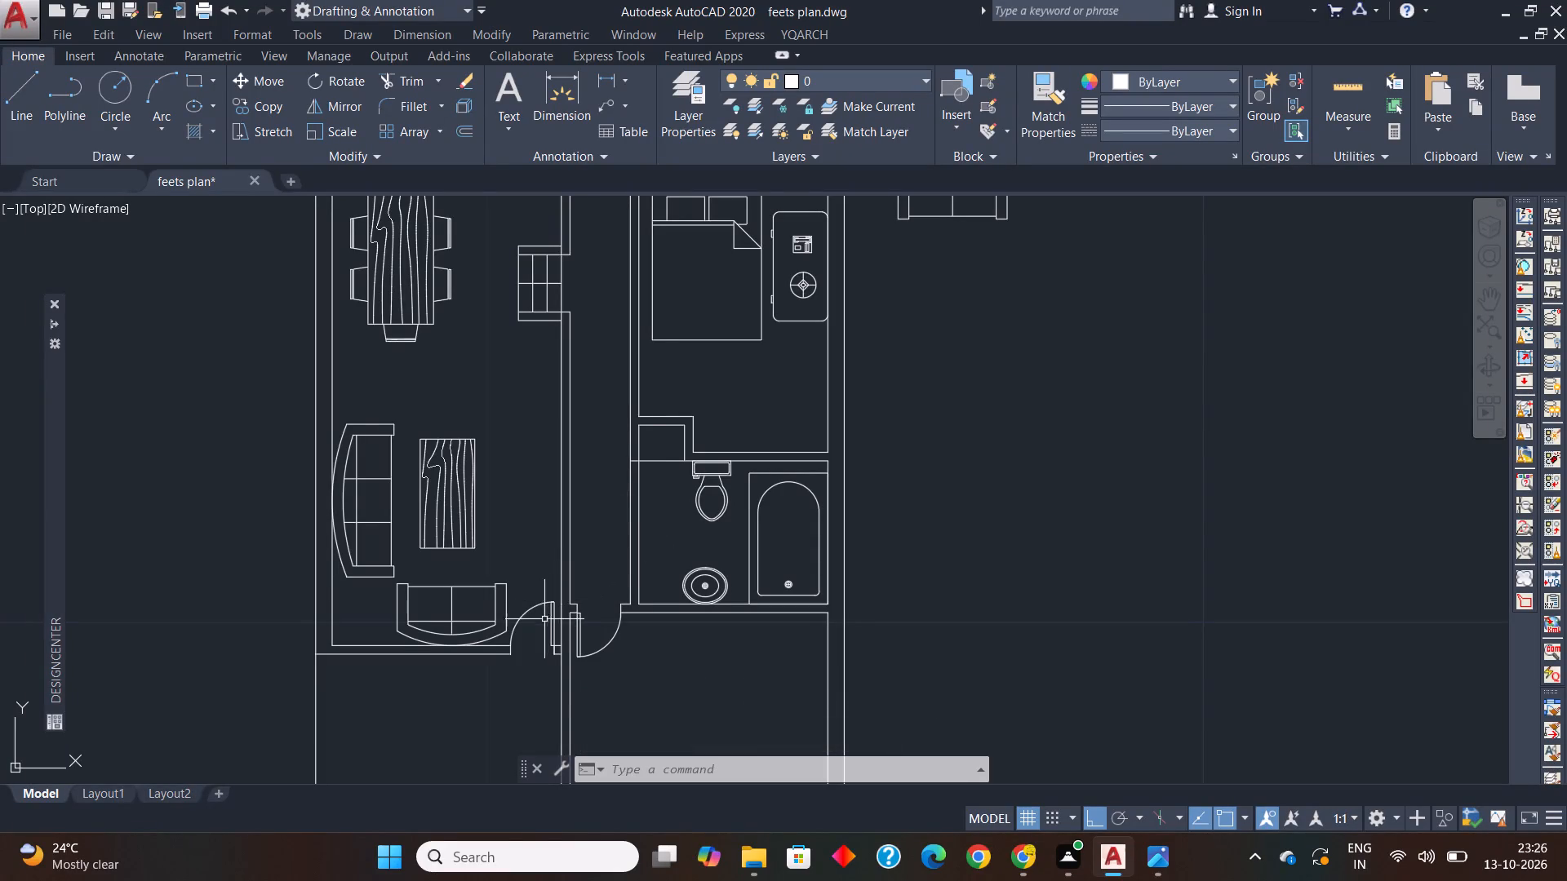
scroll(534, 632, "up", 2)
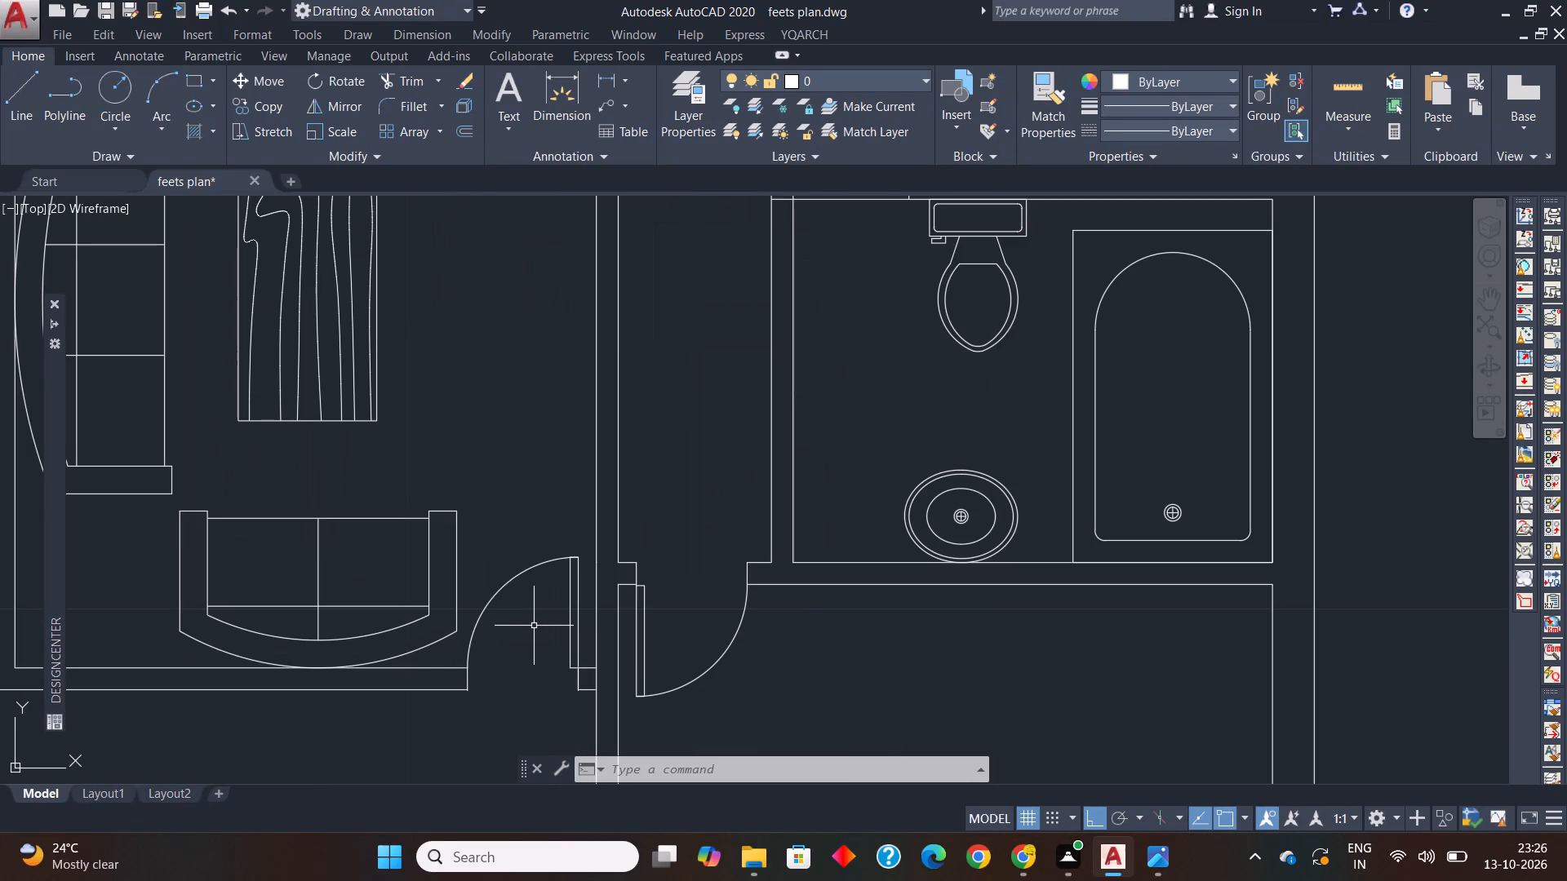
scroll(533, 625, "up", 2)
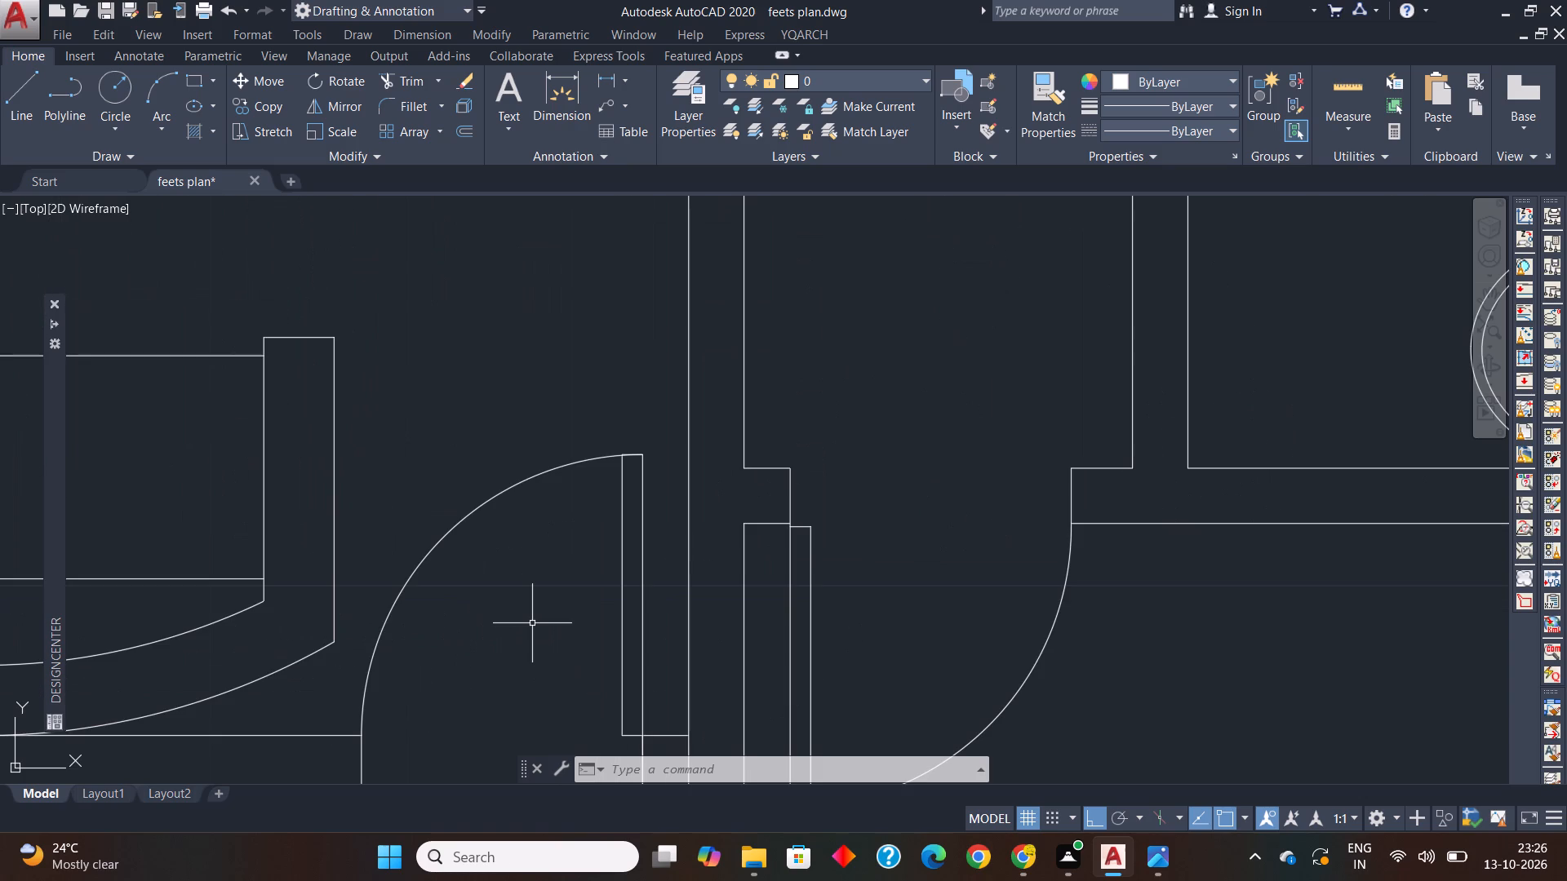
type("ex")
key("space")
key("space")
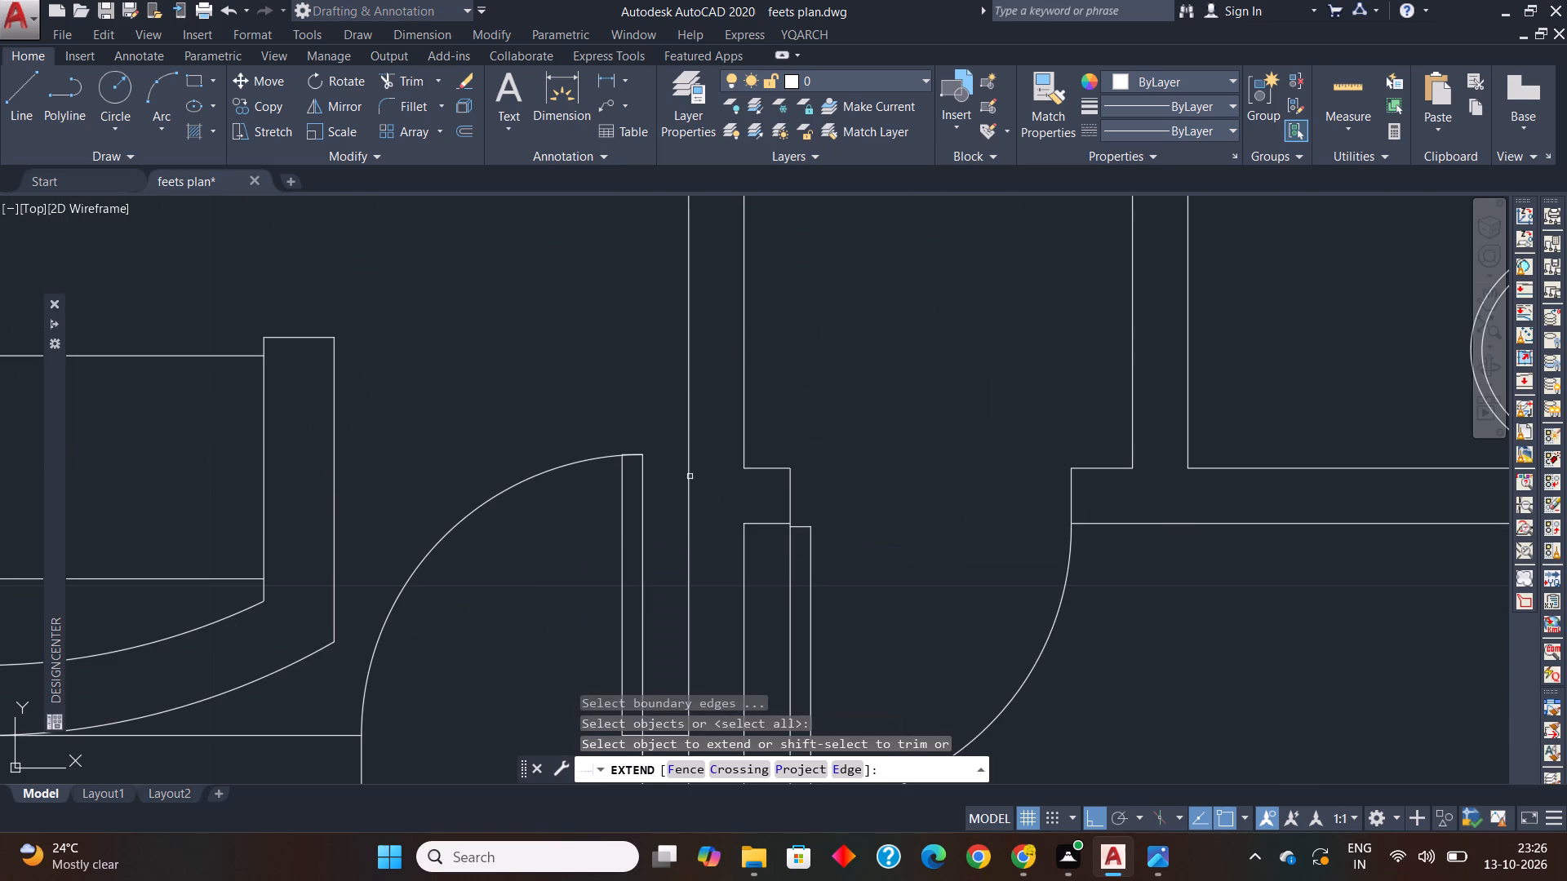
left_click(753, 466)
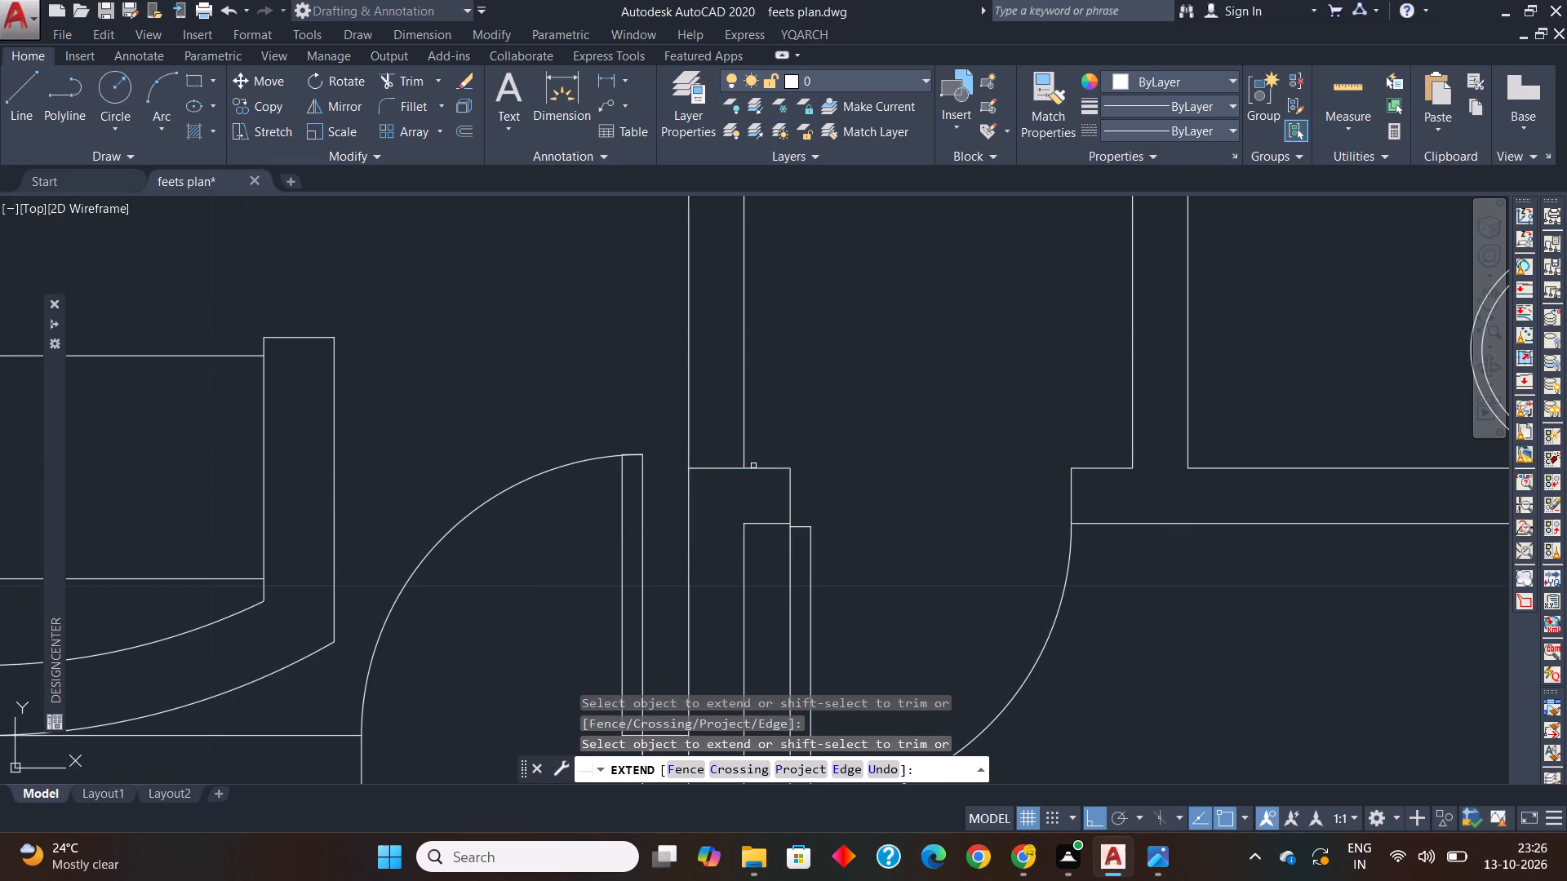
Extend the lower edge line of the gridded unit near the dining table to the hallway face of the dividing wall.
scroll(703, 497, "down", 2)
middle_click_drag(702, 504, 675, 622)
scroll(674, 613, "down", 2)
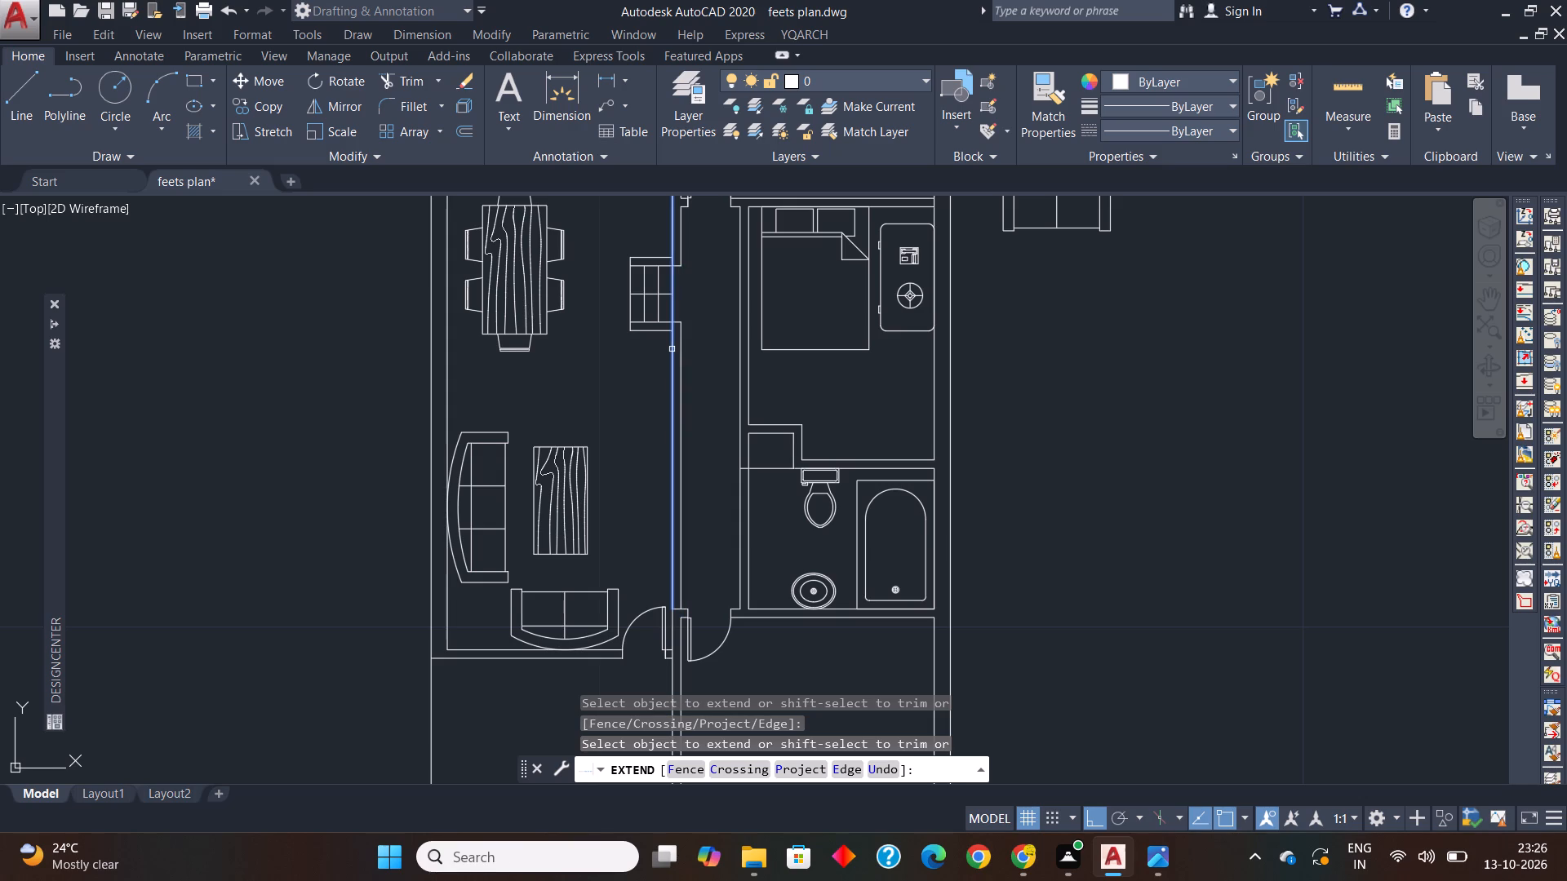
scroll(640, 312, "up", 2)
left_click(702, 356)
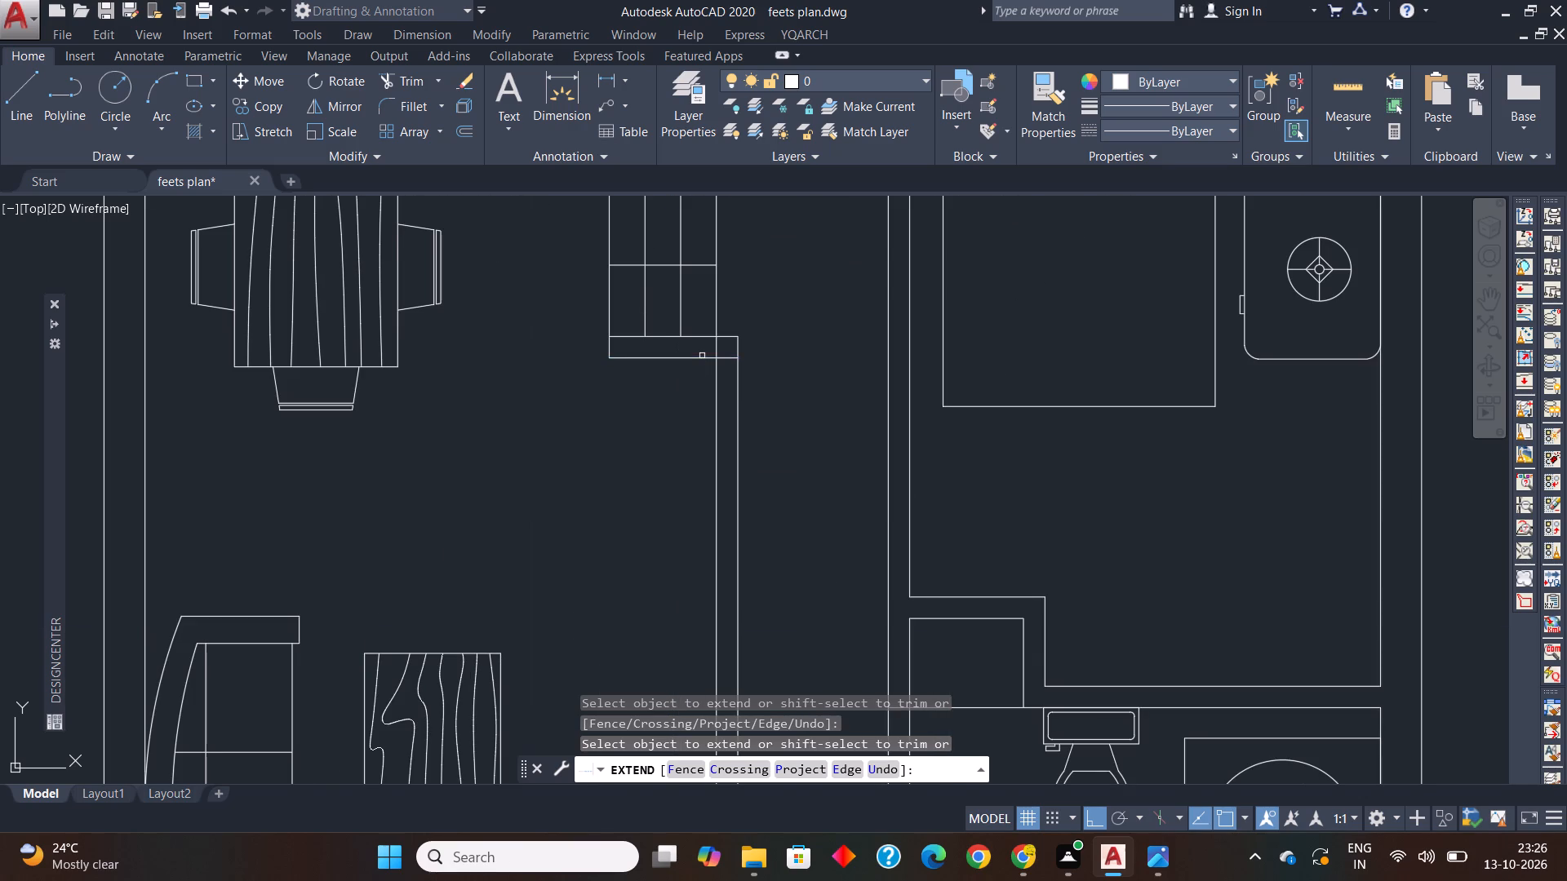
scroll(702, 356, "down", 1)
key("Escape")
key("Escape")
Break the dividing wall's living-room face line at a single point where it crosses the gridded unit's lower edge.
left_click(710, 396)
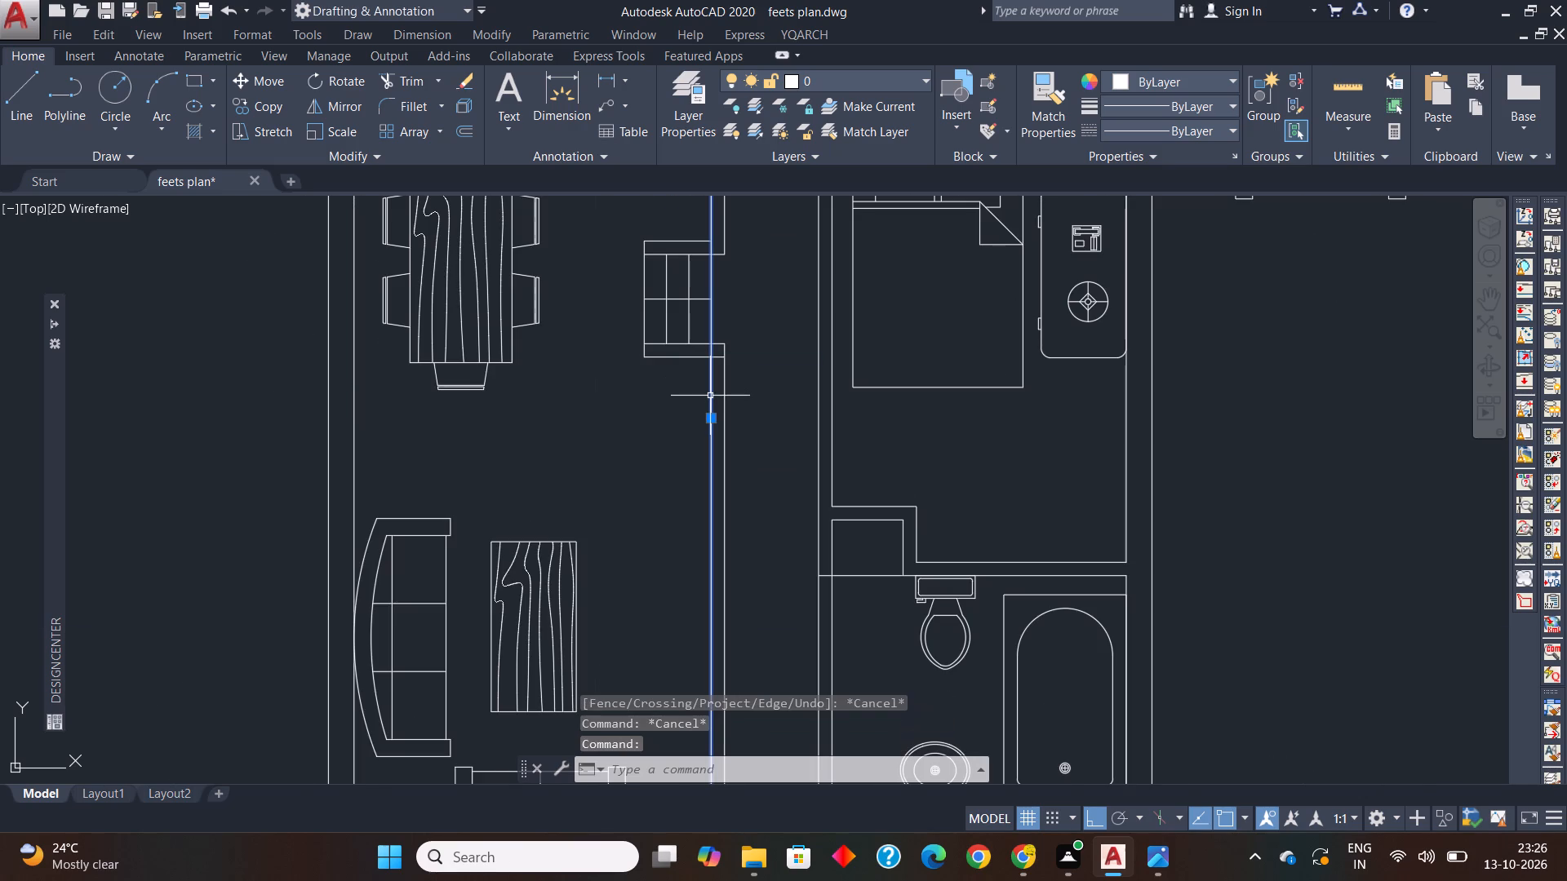
key("Escape")
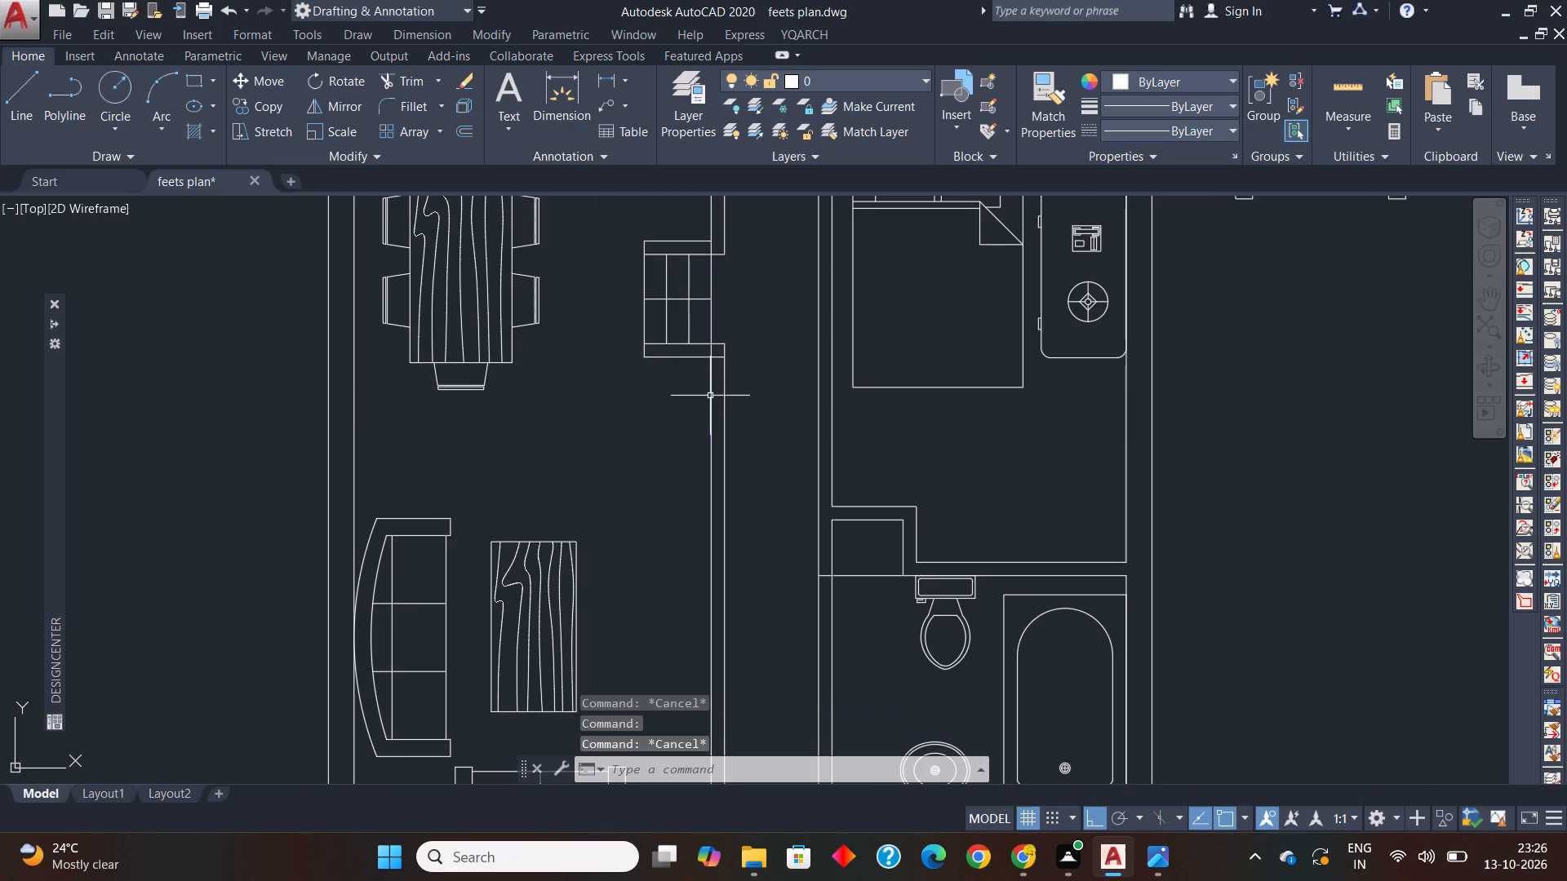
key("Escape")
key("Escape")
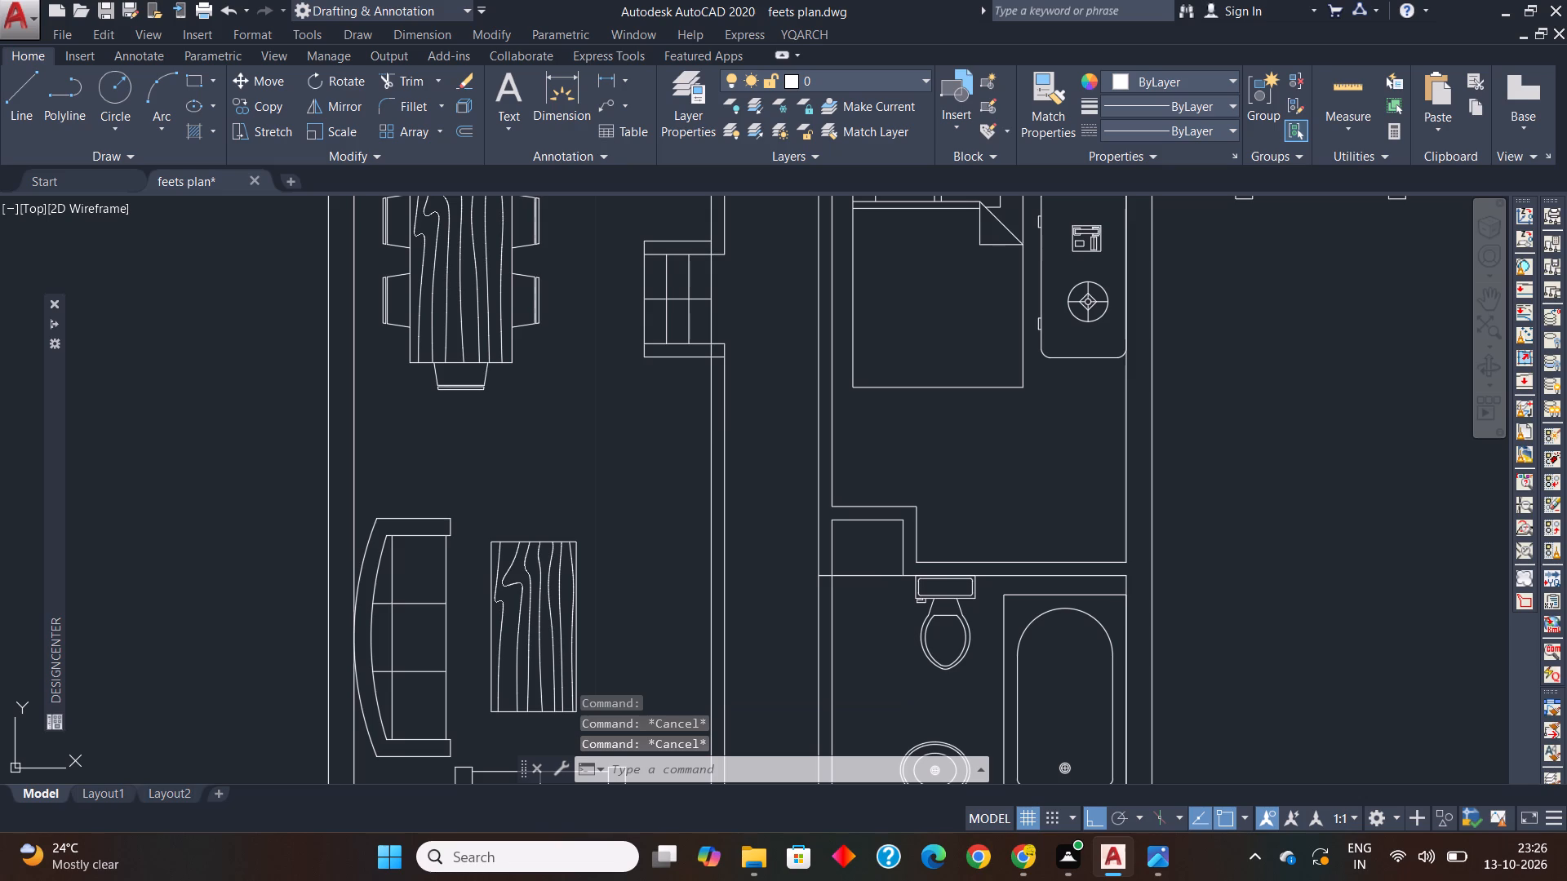
type("break")
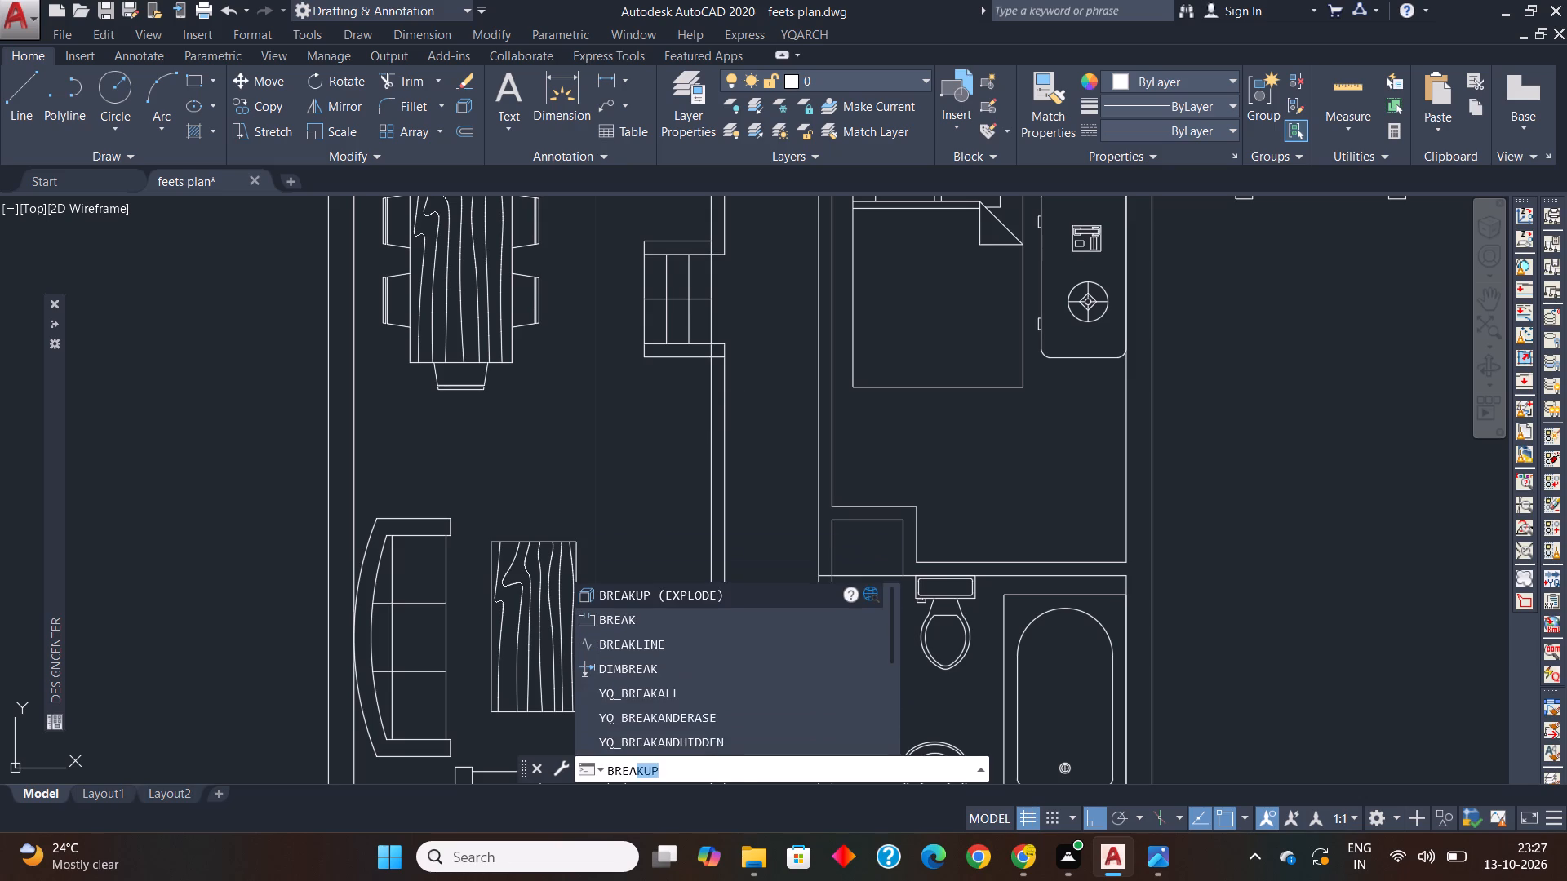
key("space")
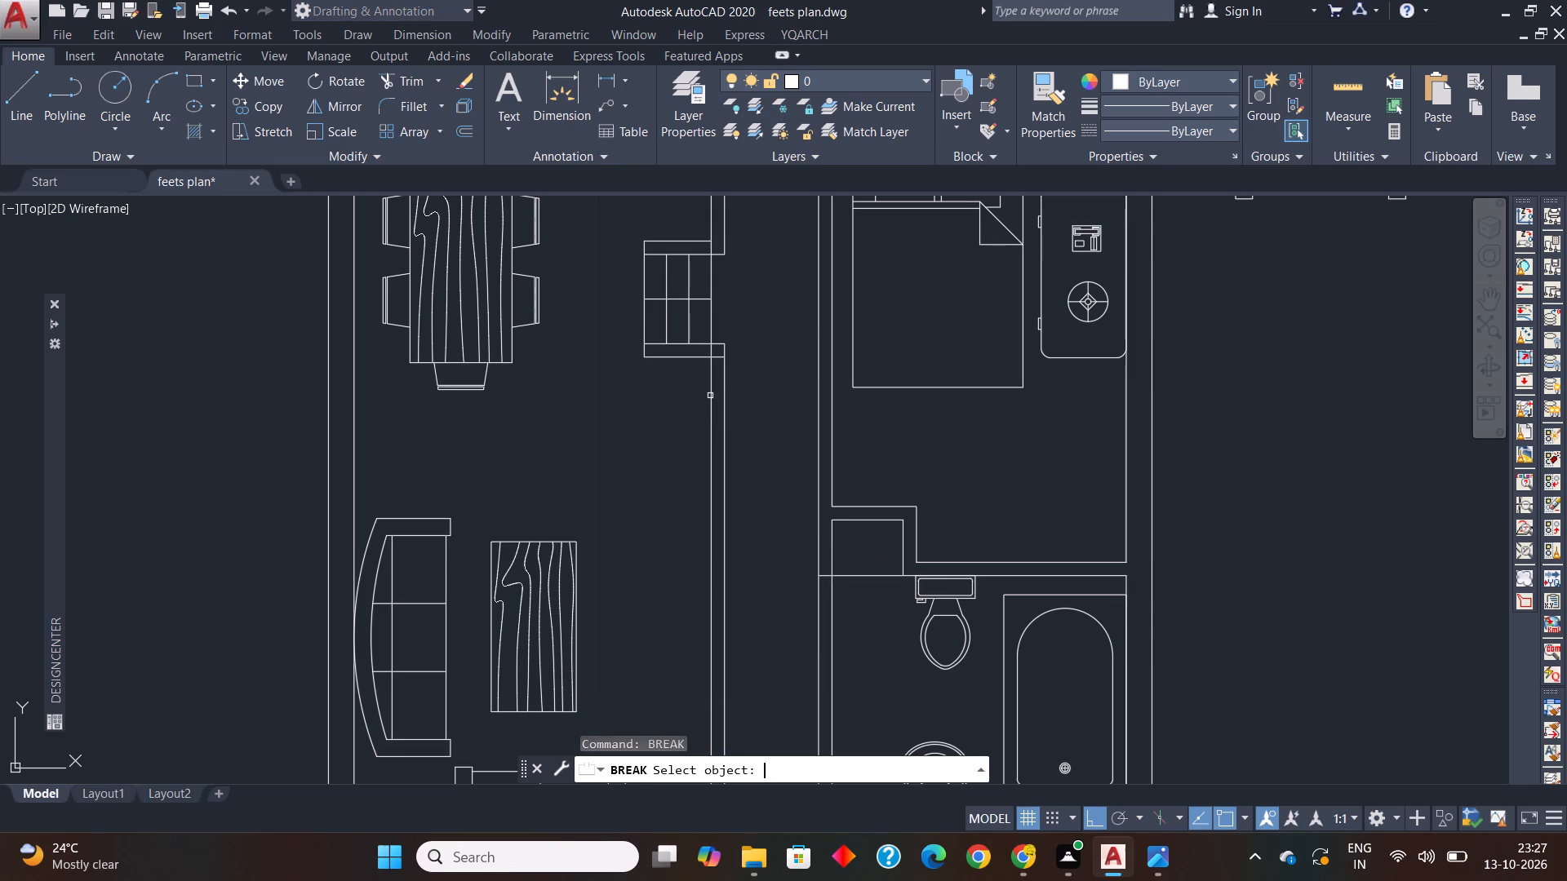
left_click(710, 396)
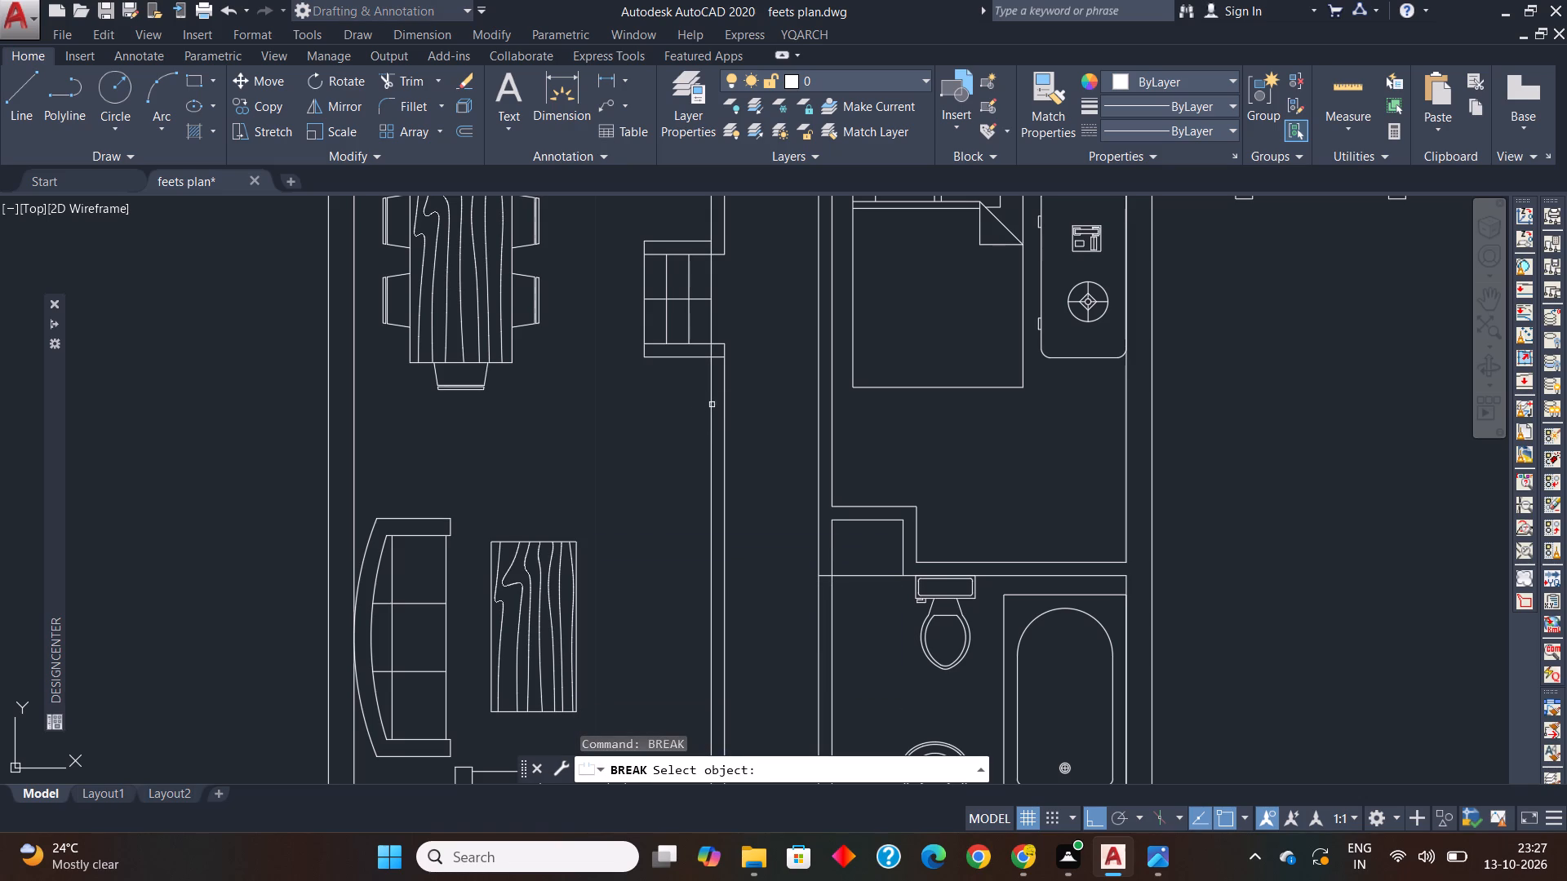
left_click(710, 405)
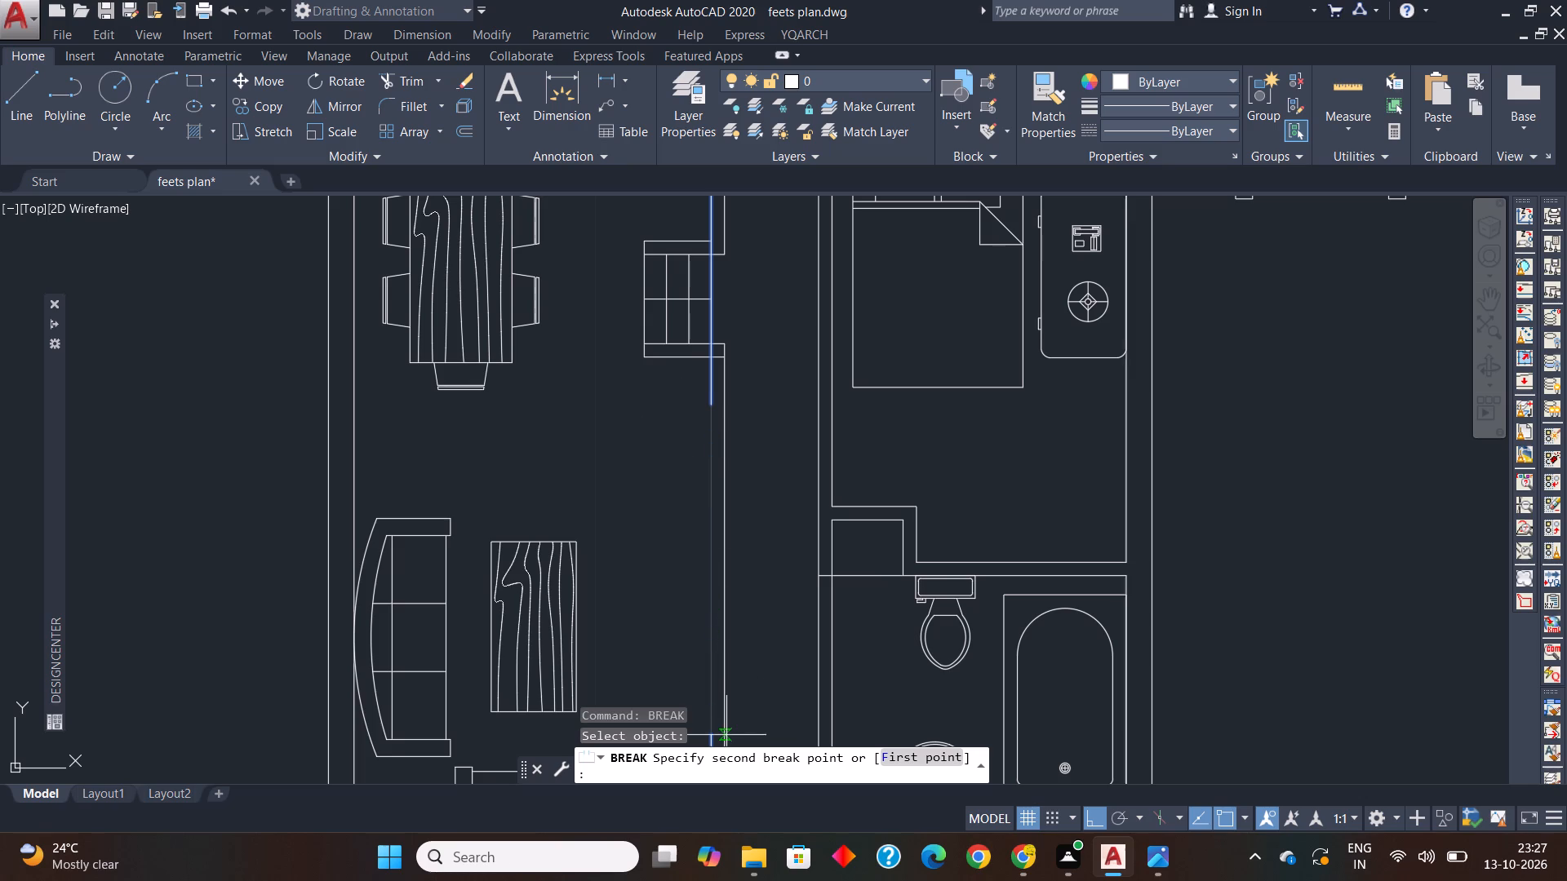
left_click(913, 759)
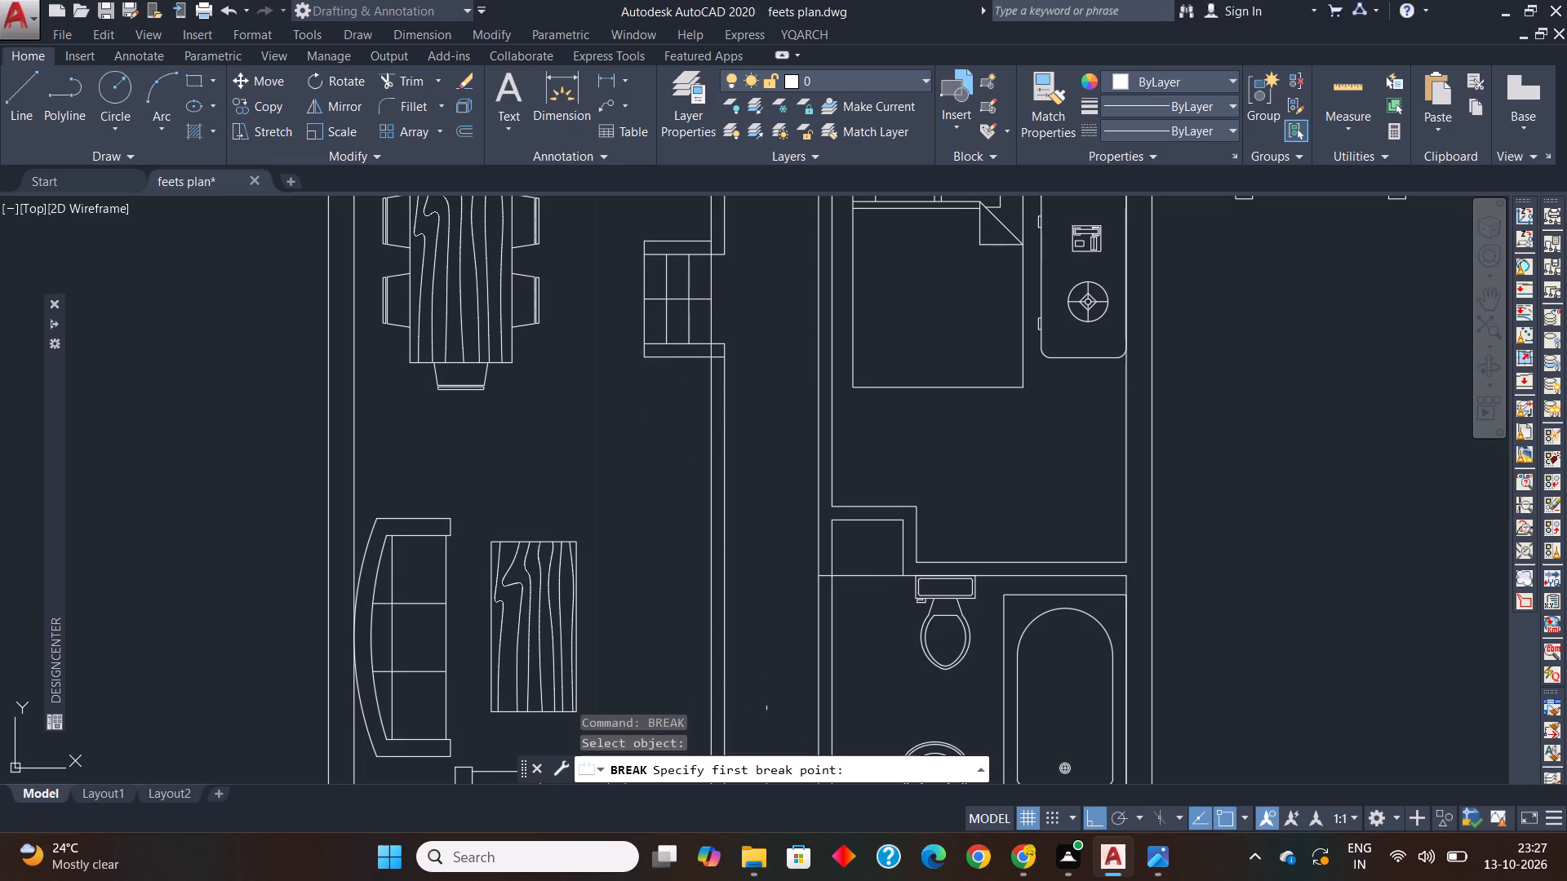
scroll(721, 361, "up", 2)
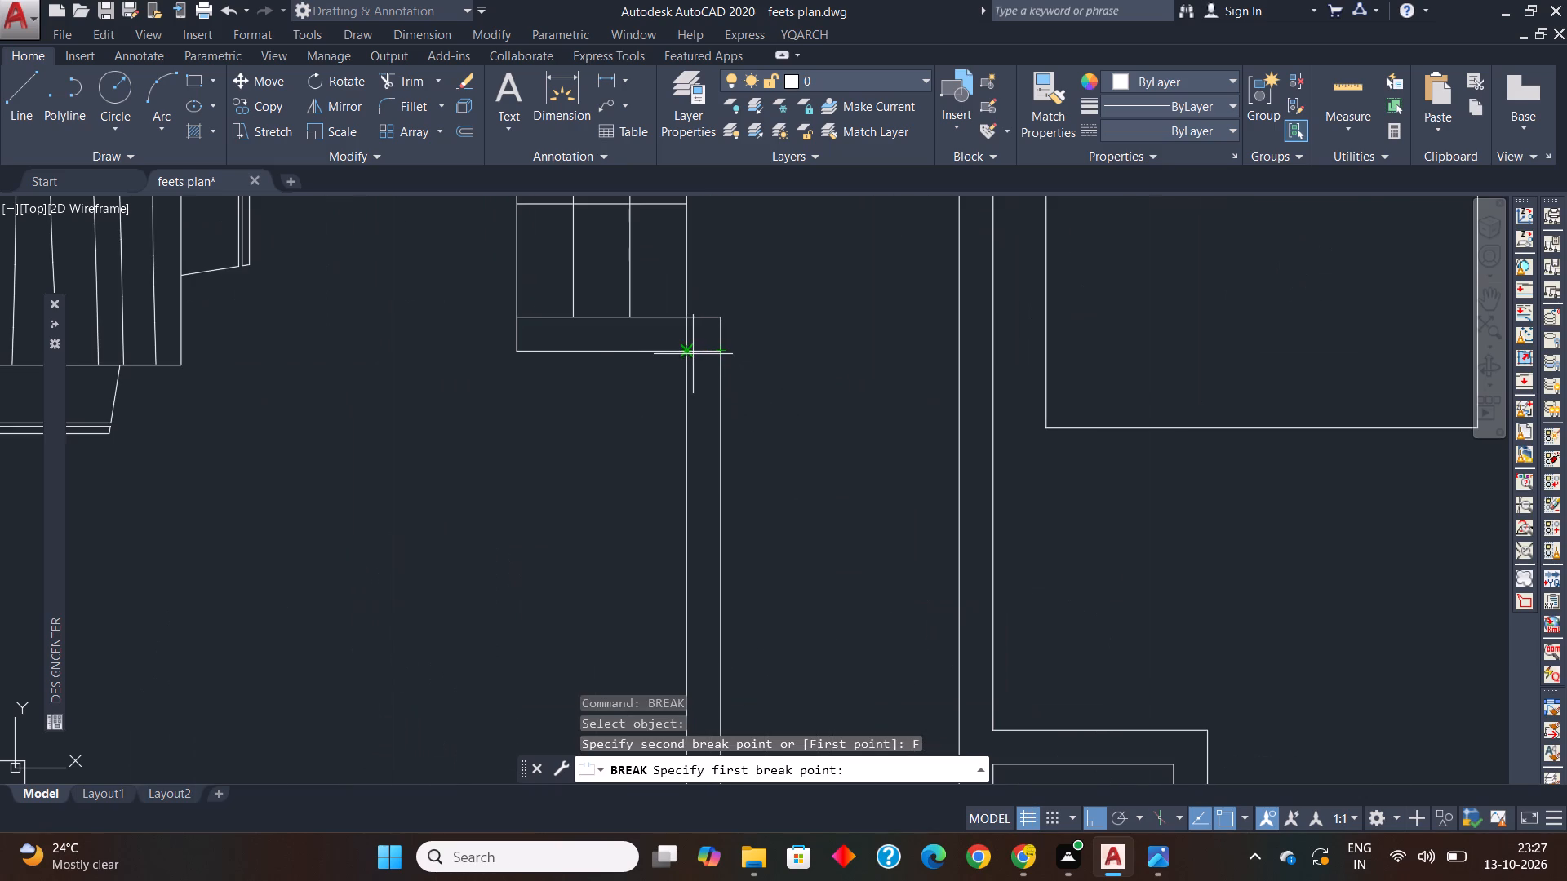
left_click(685, 349)
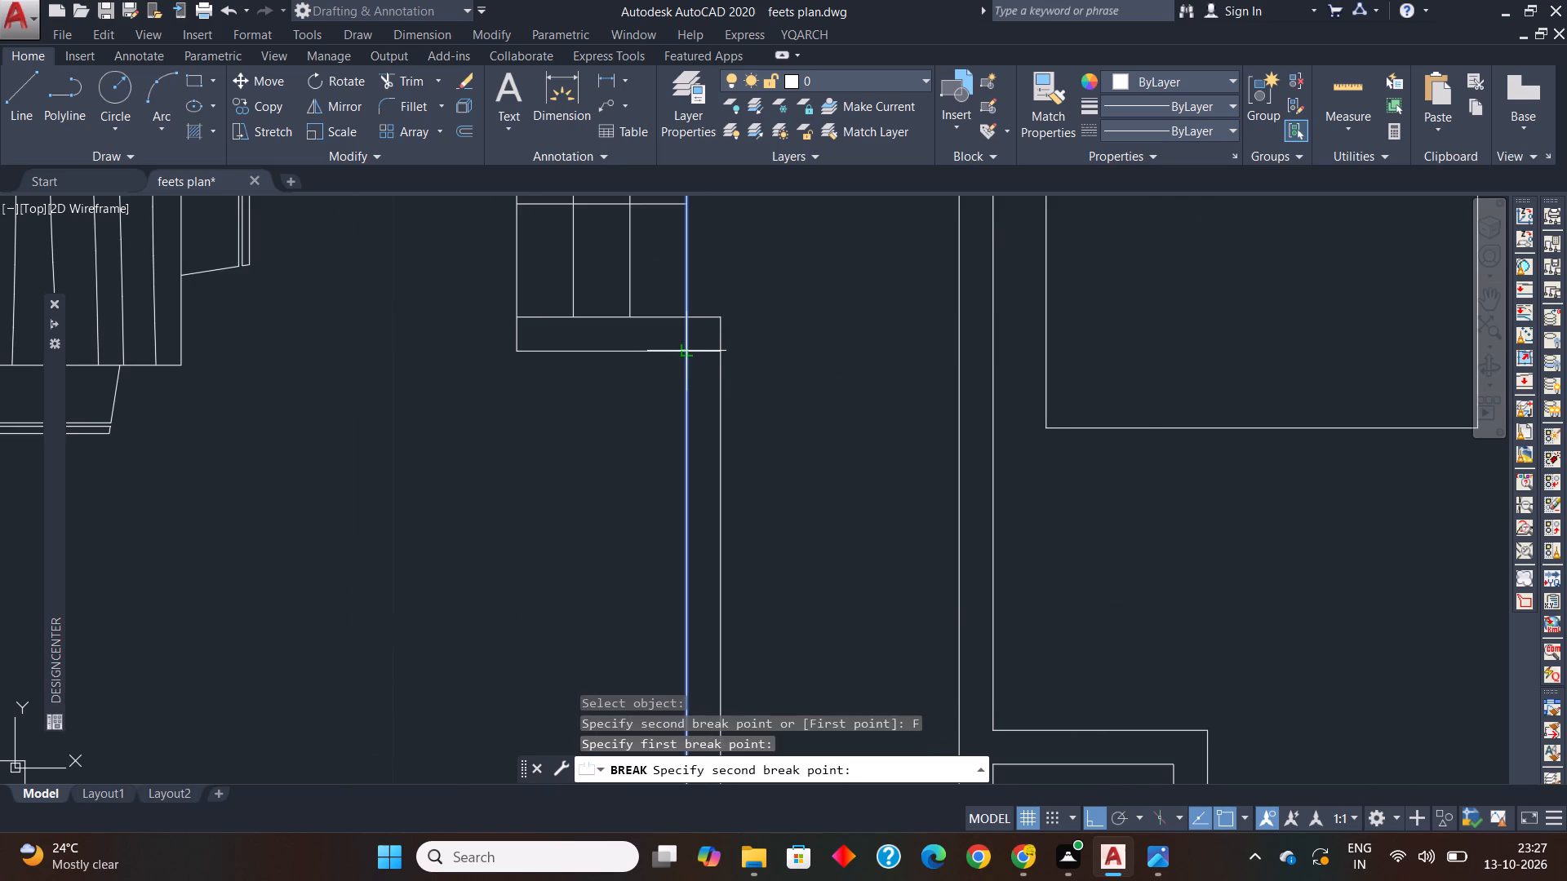
left_click(684, 349)
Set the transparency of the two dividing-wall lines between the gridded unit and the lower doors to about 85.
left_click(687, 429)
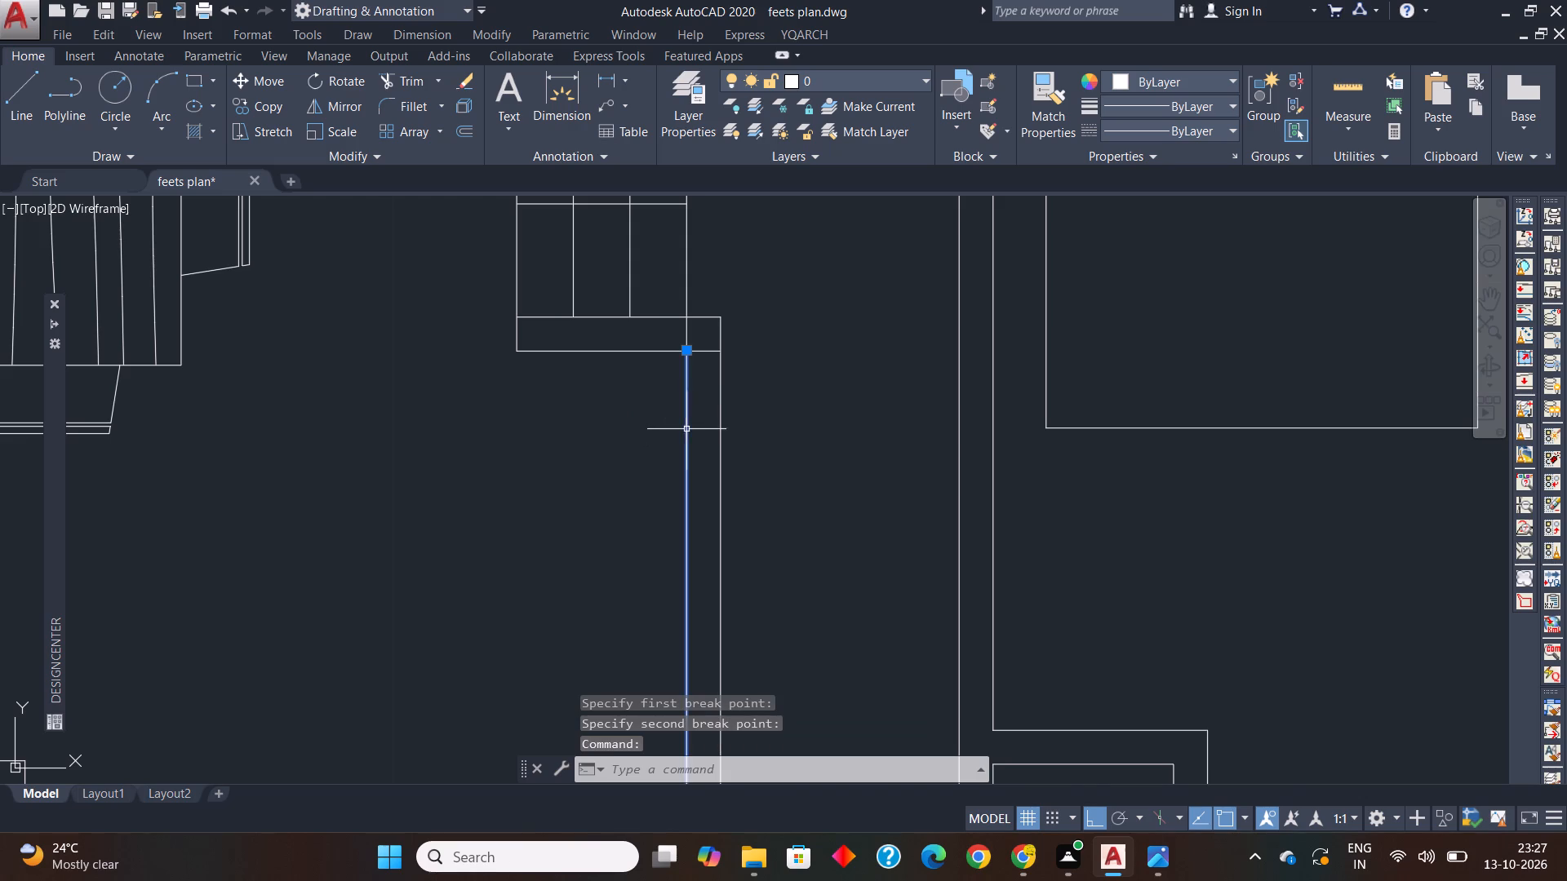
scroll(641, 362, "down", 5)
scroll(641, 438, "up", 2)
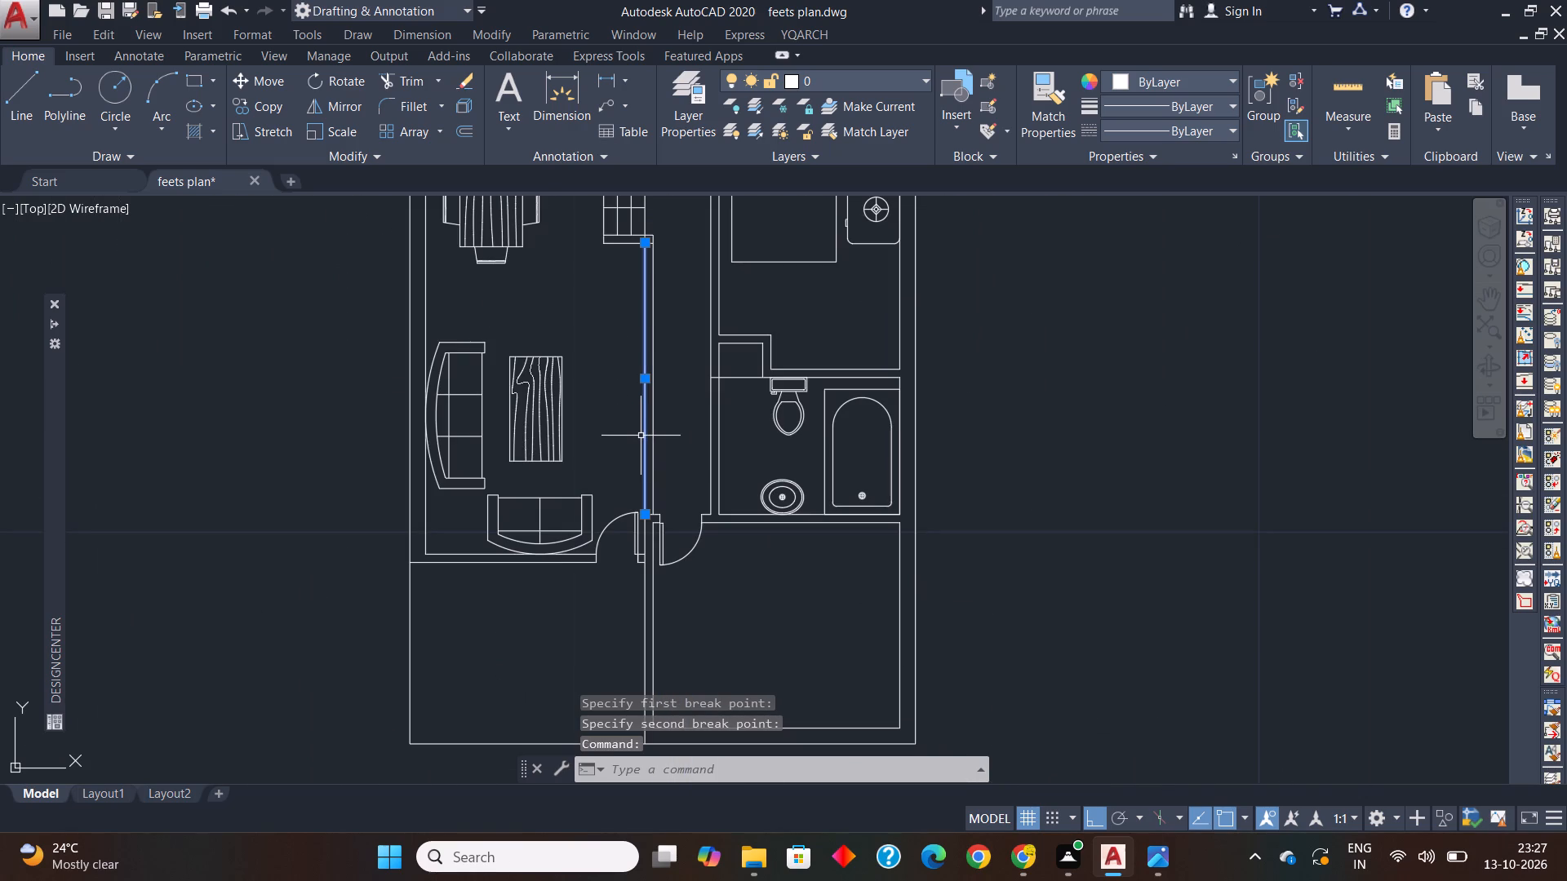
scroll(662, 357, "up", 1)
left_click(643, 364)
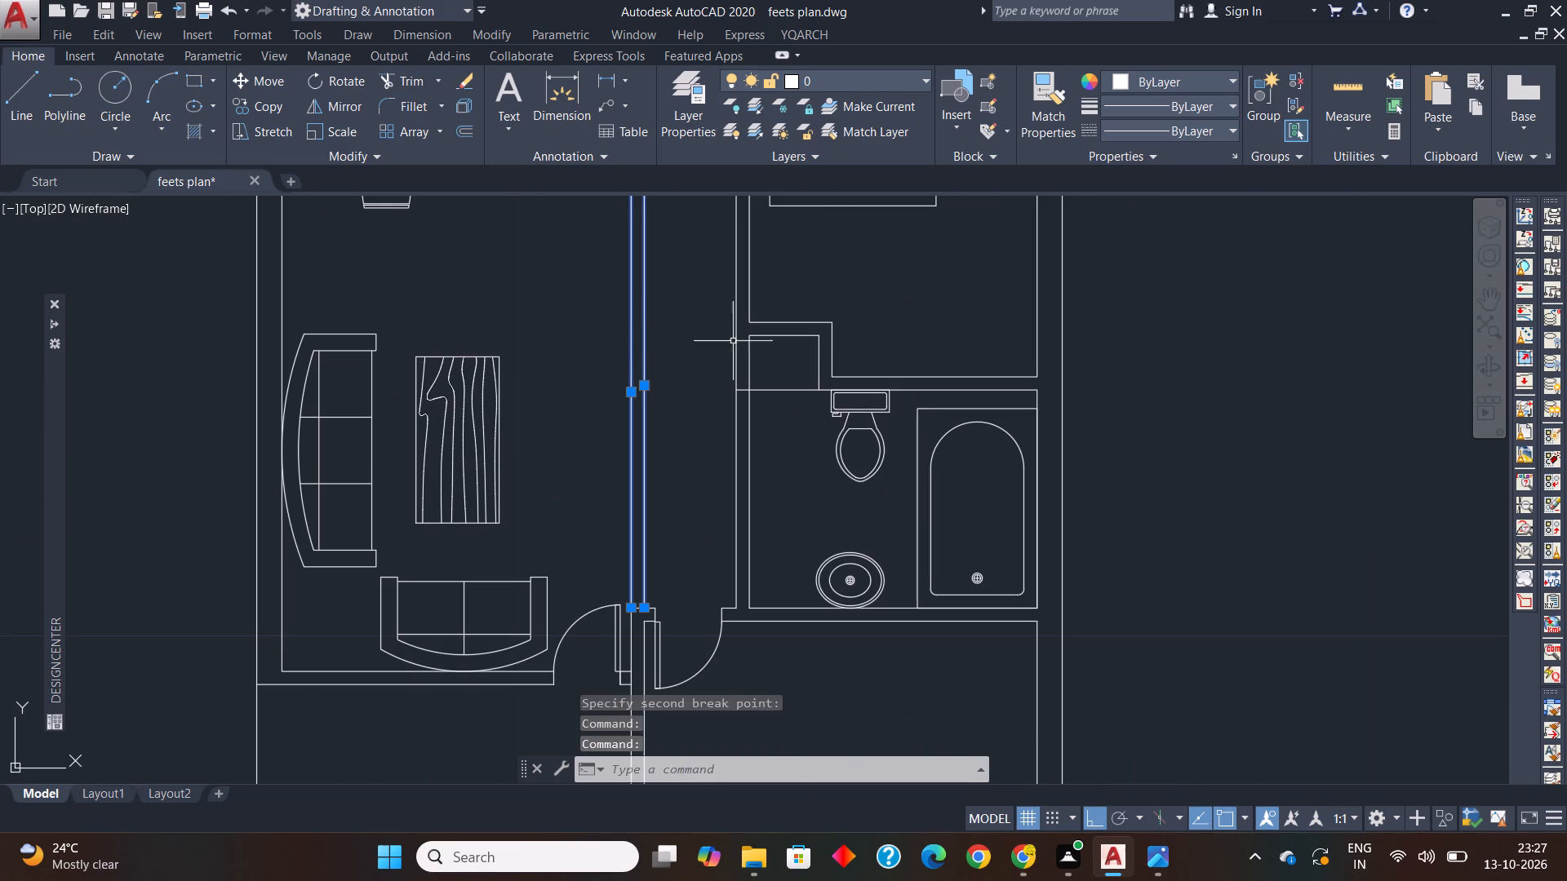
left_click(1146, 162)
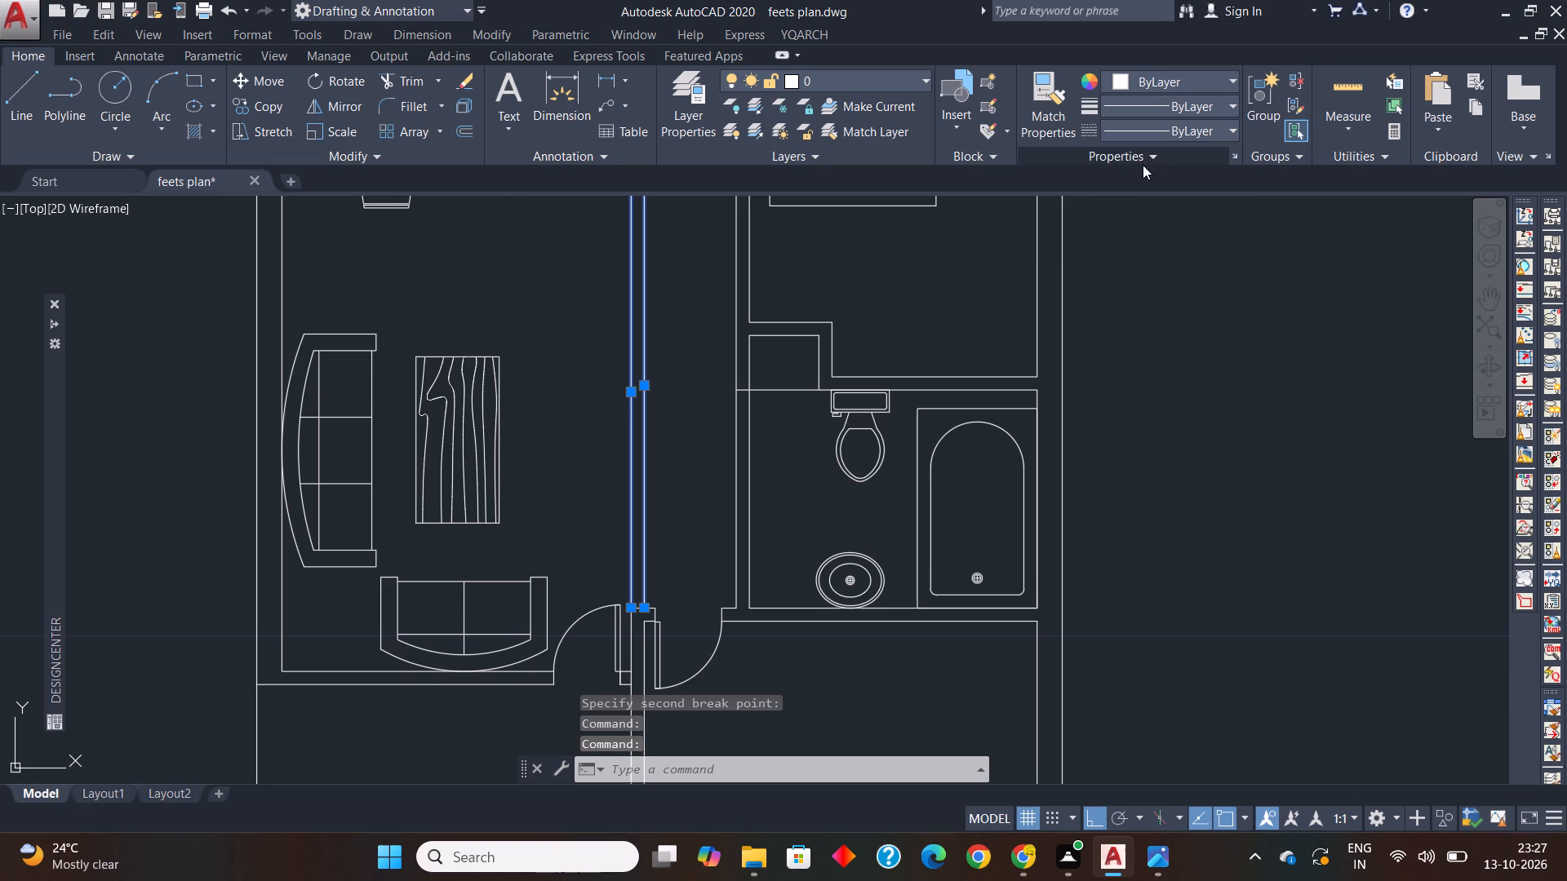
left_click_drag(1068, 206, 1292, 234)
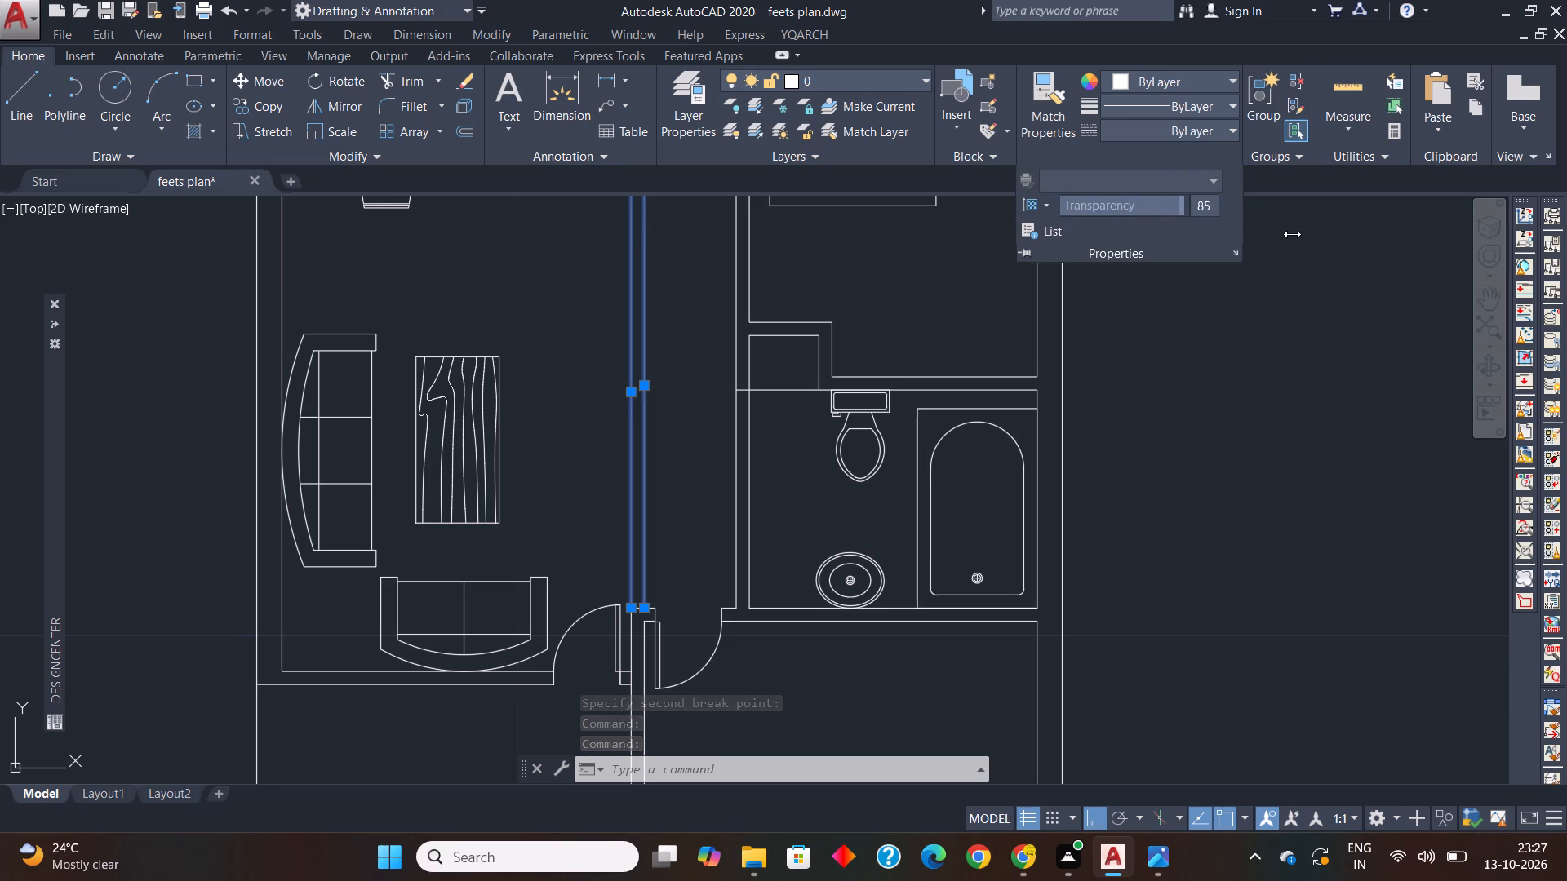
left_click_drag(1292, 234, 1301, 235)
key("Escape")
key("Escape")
Reduce the transparency of the two dividing-wall lines between the gridded unit and the lower doors to about 70.
scroll(664, 496, "down", 2)
middle_click_drag(664, 499, 619, 522)
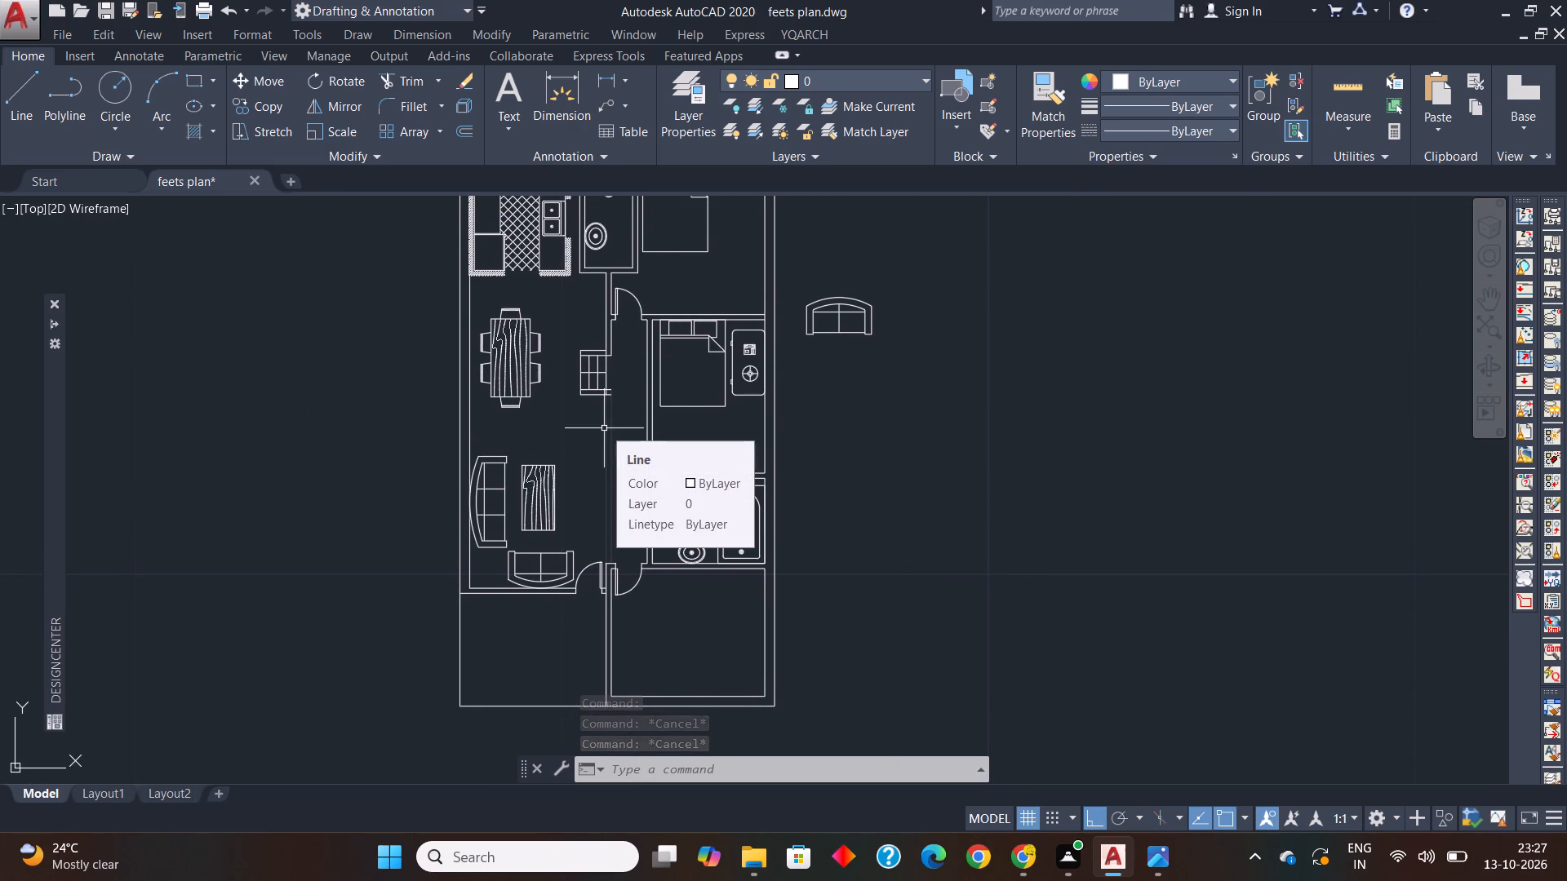
scroll(609, 317, "up", 1)
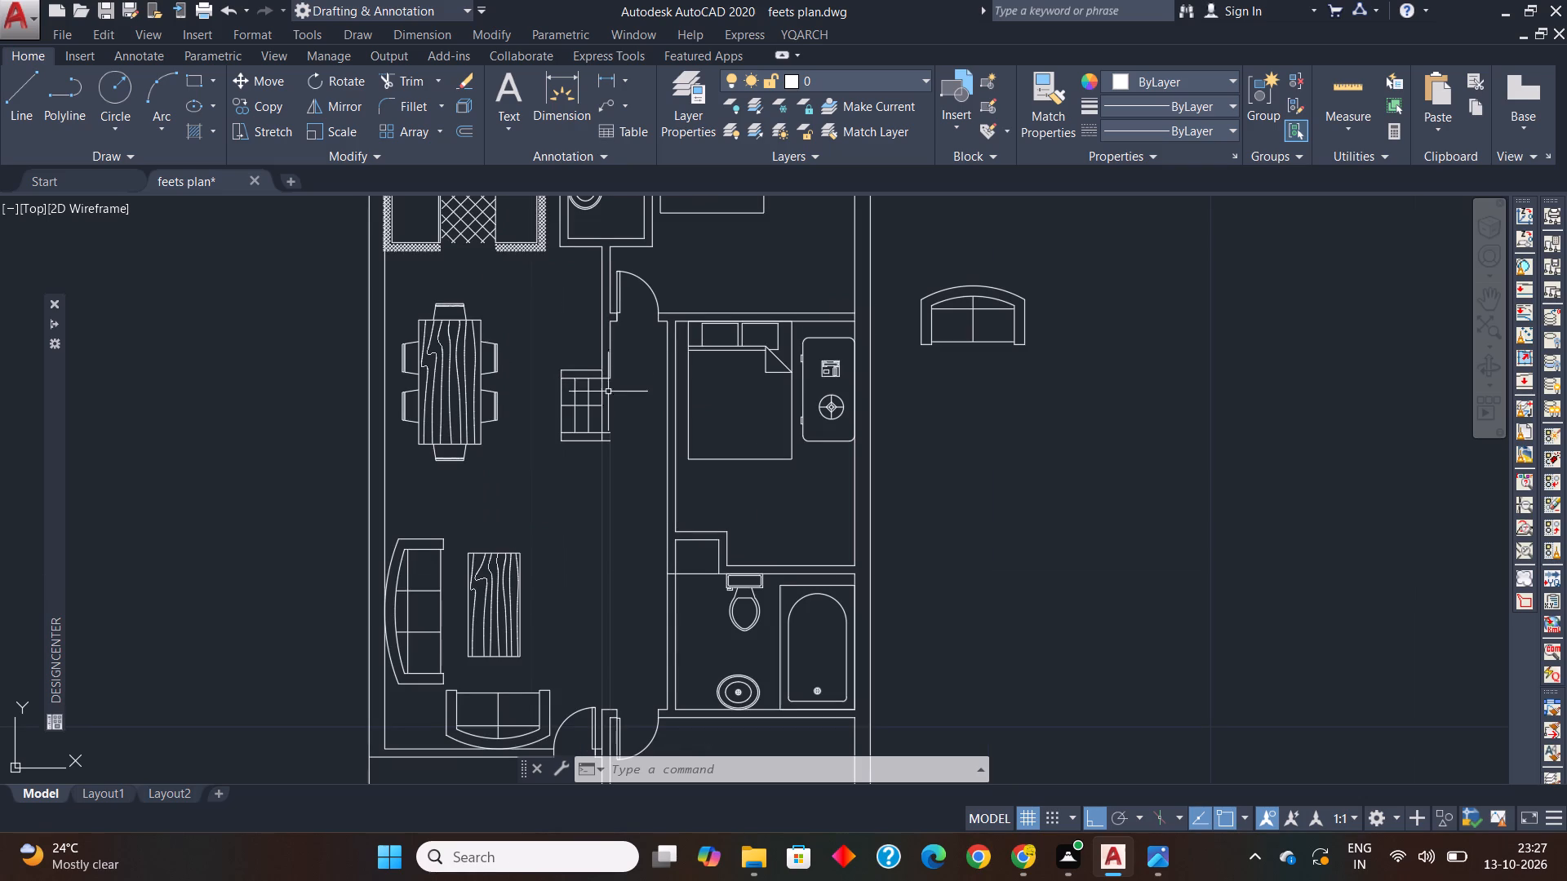
middle_click_drag(614, 439, 582, 343)
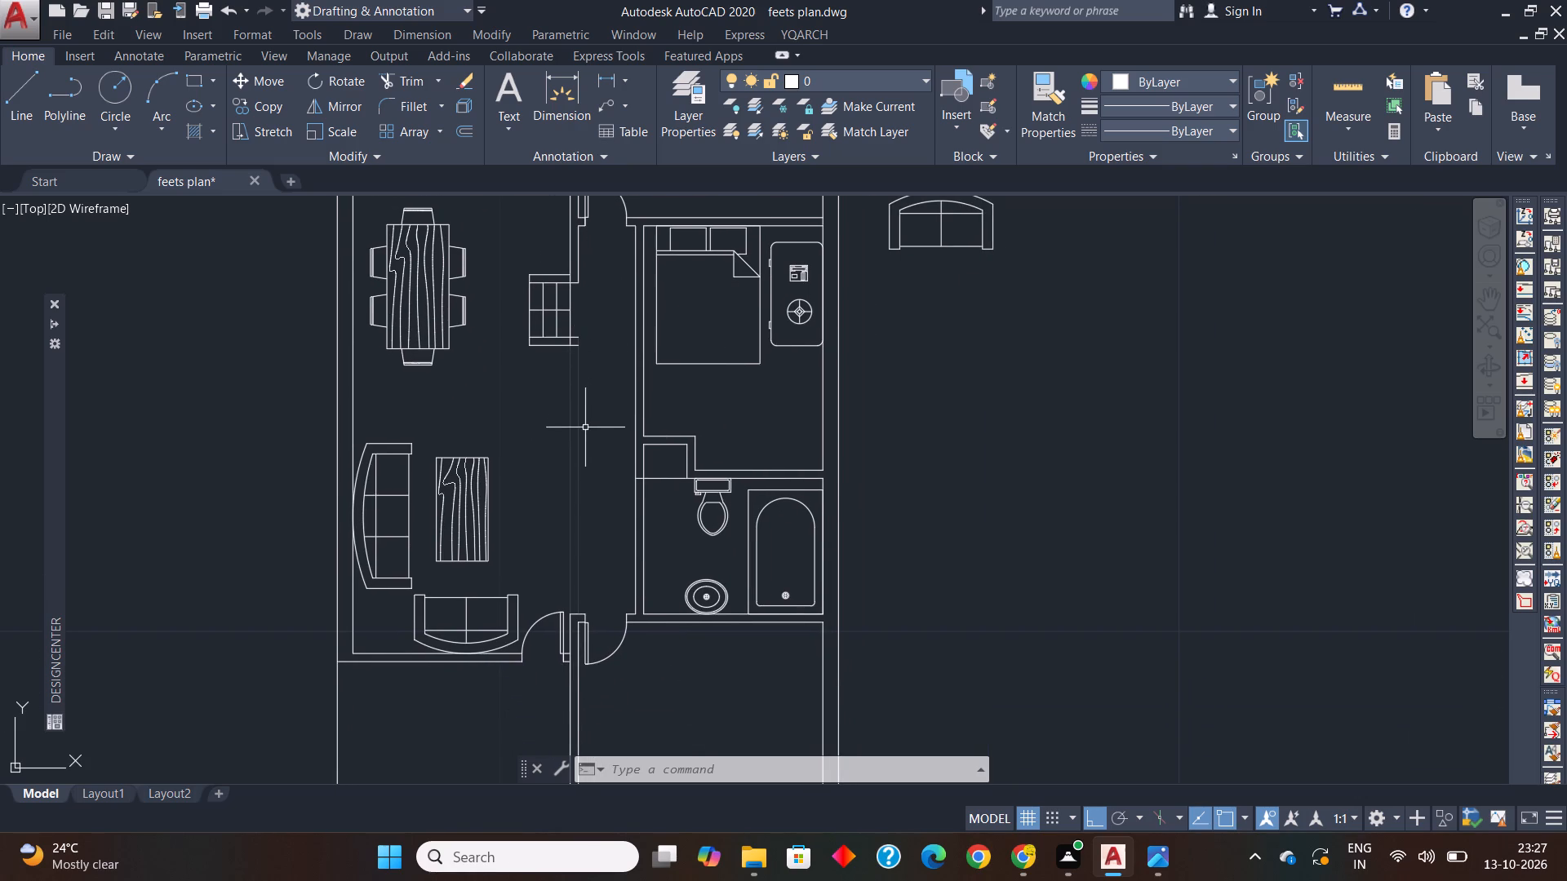
left_click(588, 427)
left_click(562, 449)
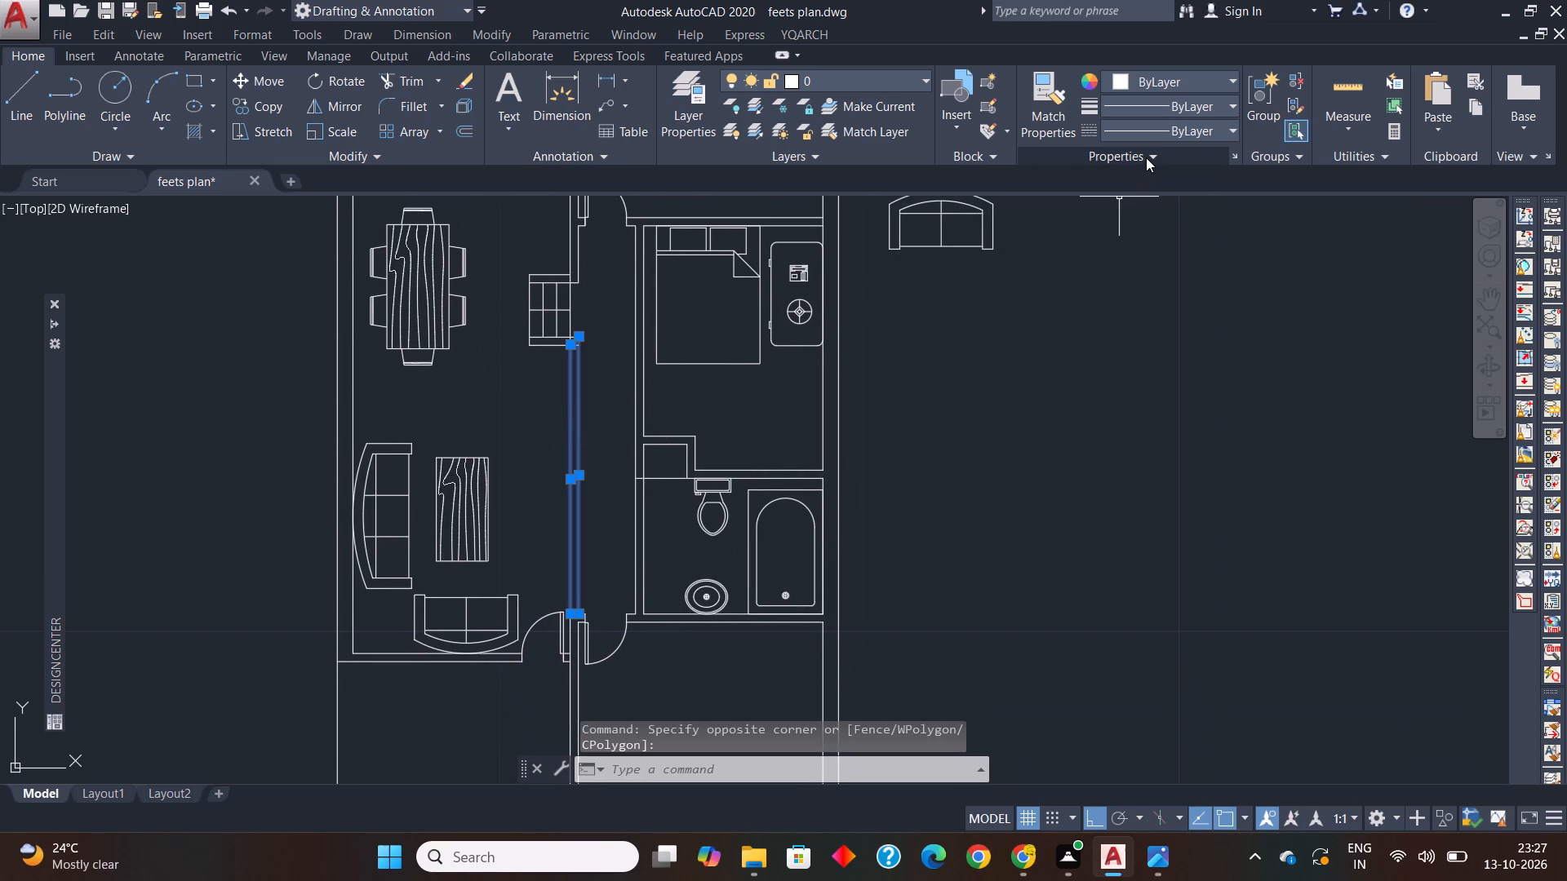
left_click(1145, 157)
left_click_drag(1183, 210, 1152, 210)
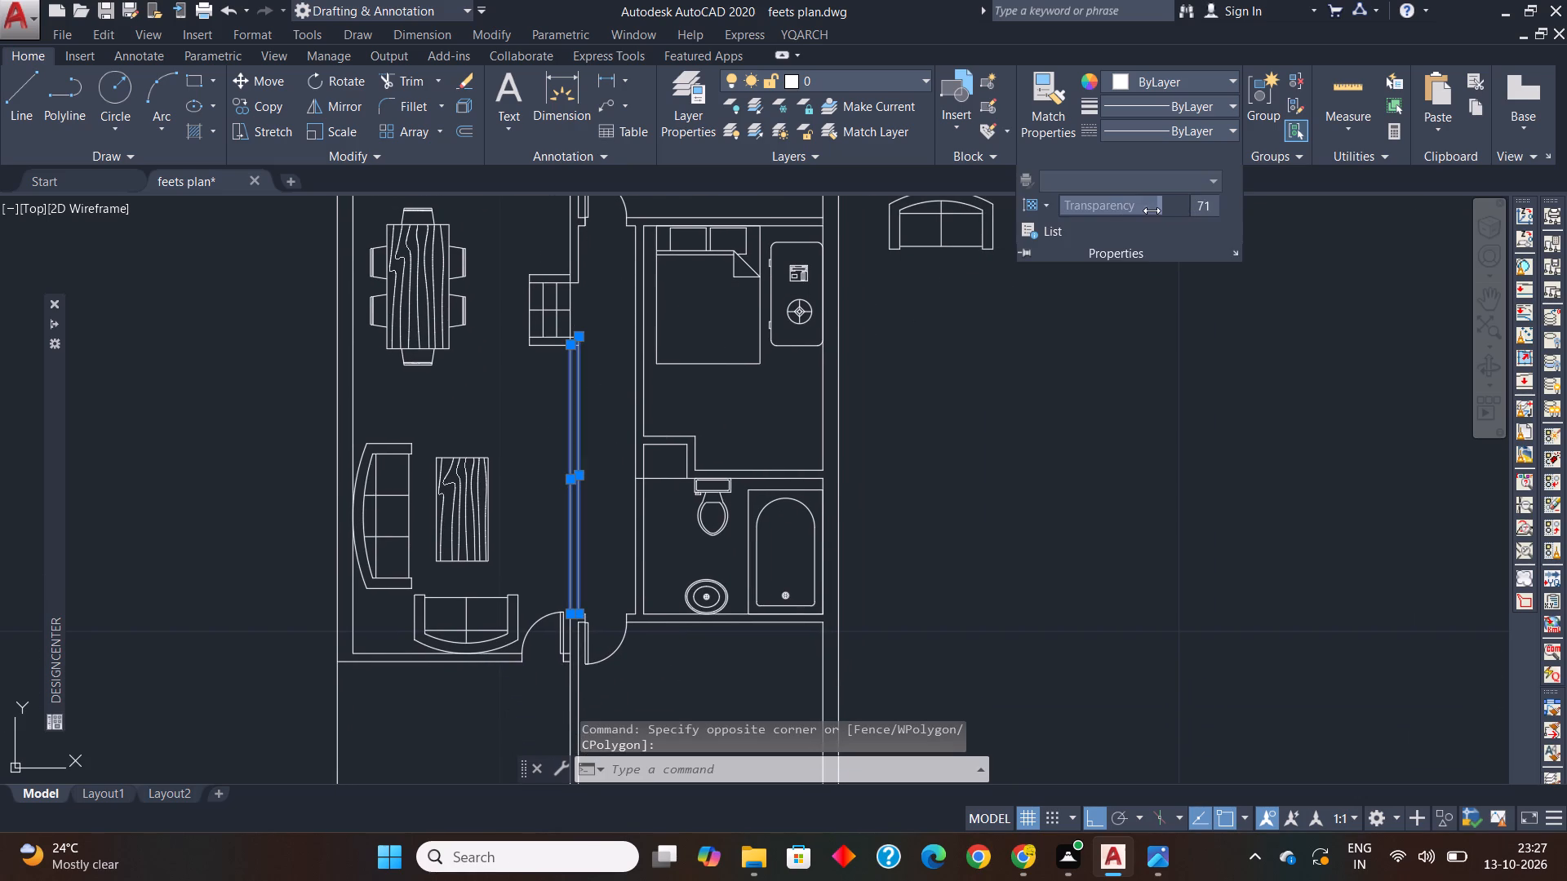
left_click_drag(1152, 210, 1144, 210)
key("Escape")
key("Escape")
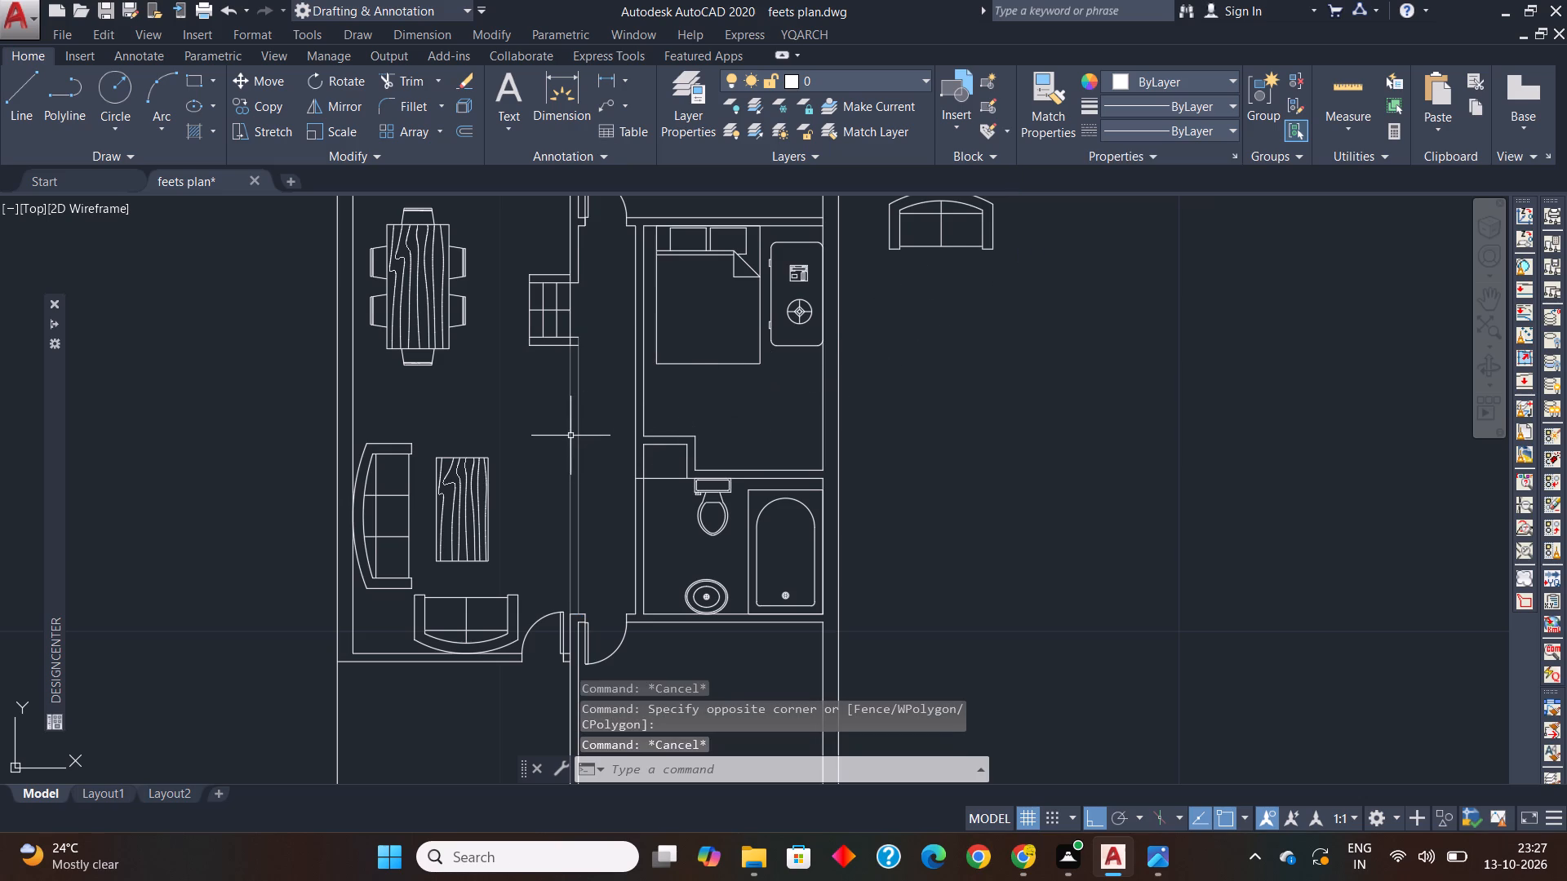
Copy the lower room's door by its jamb corner straight up into the hallway beside the lower bedroom.
scroll(576, 443, "down", 1)
middle_click_drag(656, 590, 655, 569)
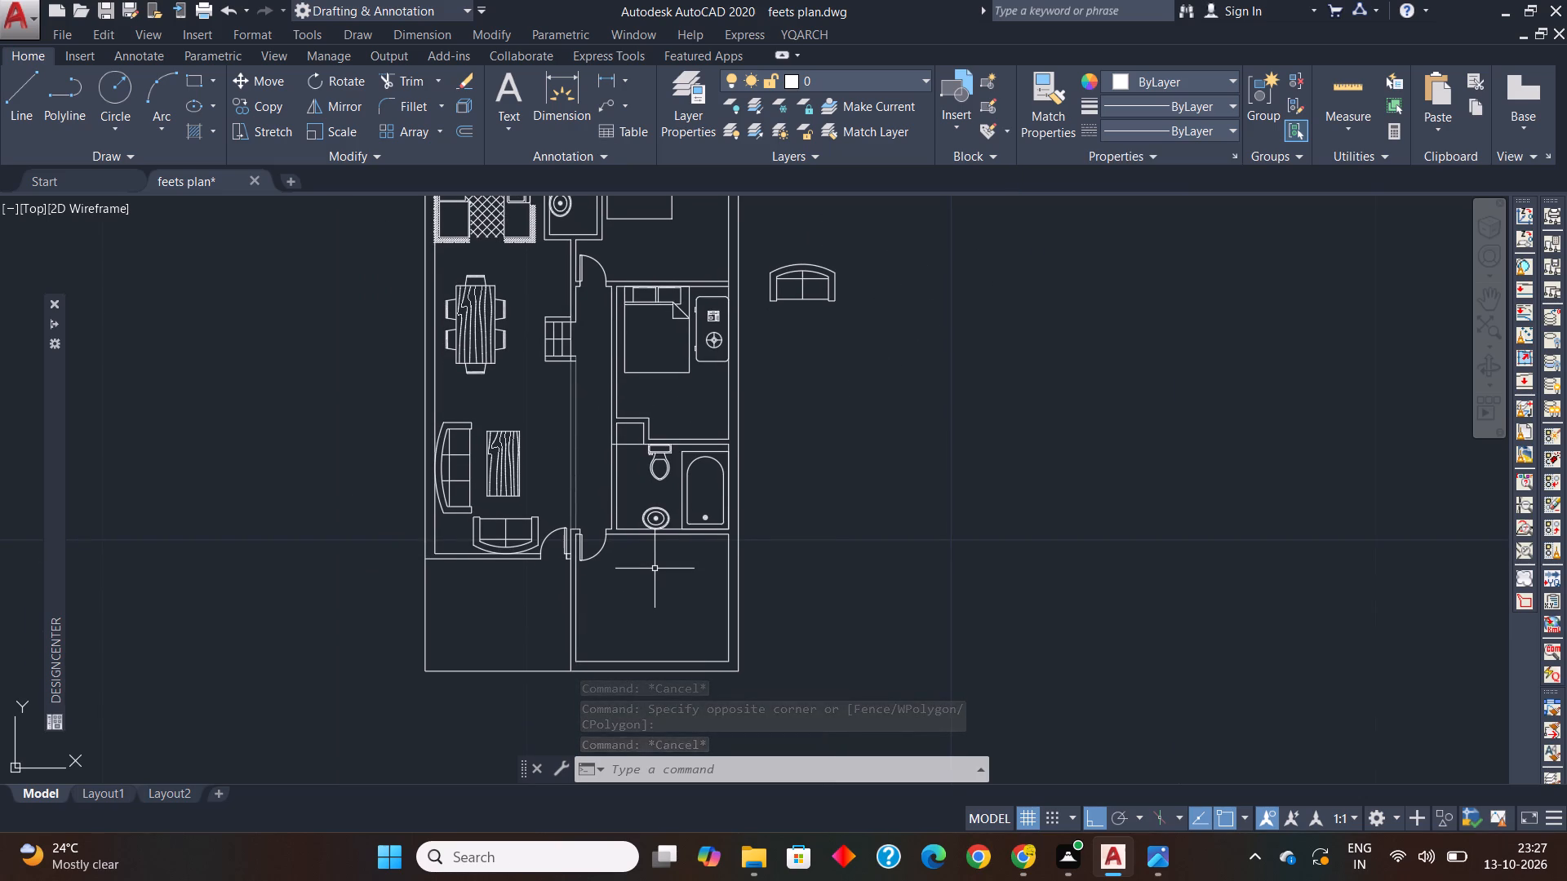
scroll(595, 564, "up", 2)
left_click(588, 535)
left_click(578, 555)
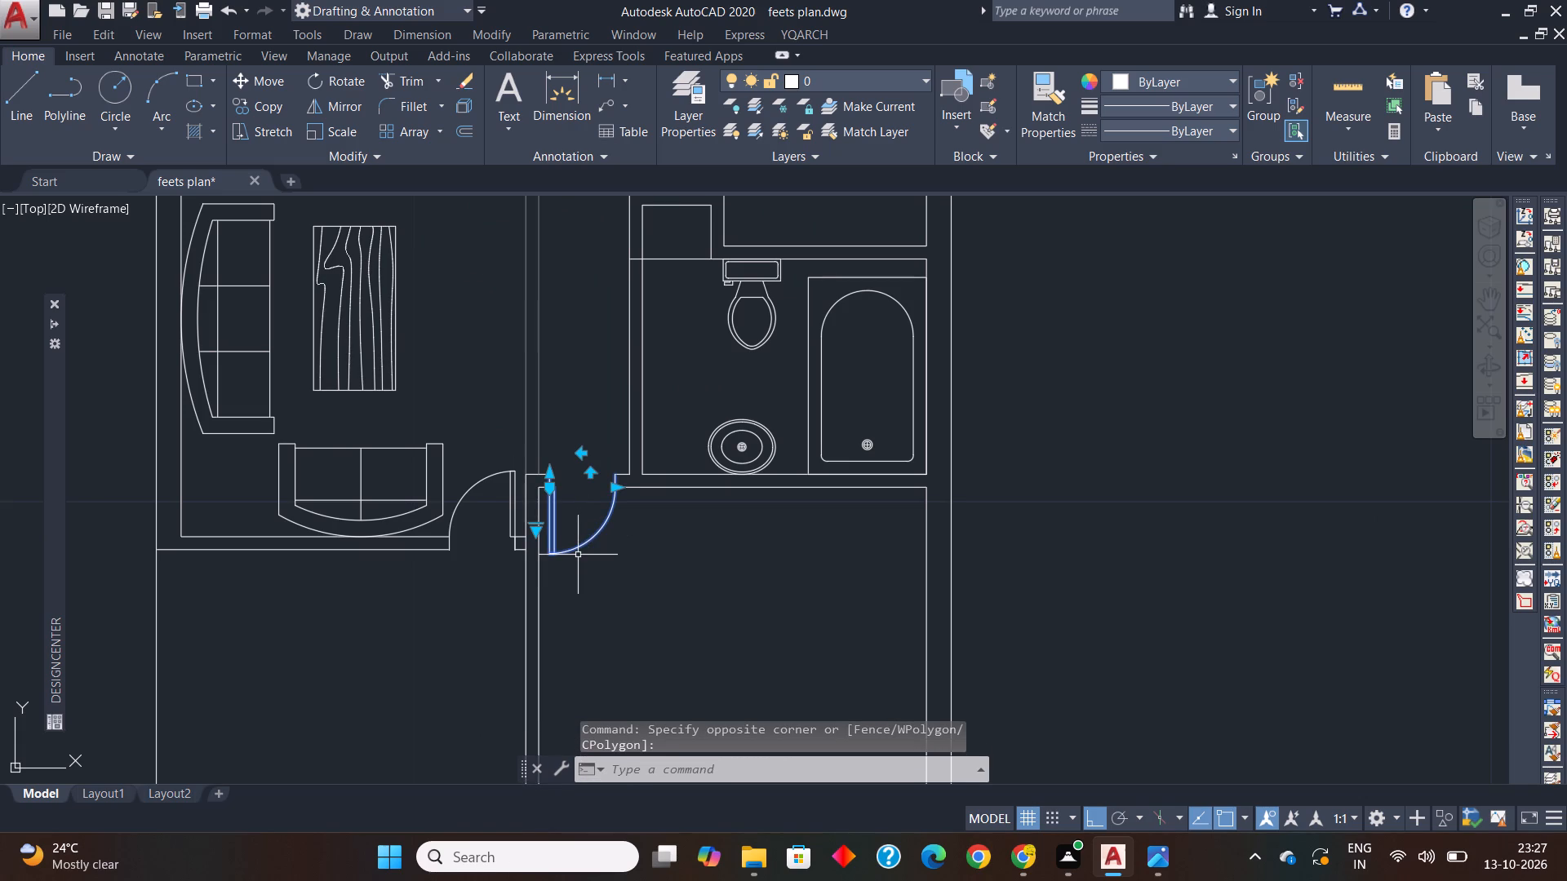
key("c")
type("o")
key("space")
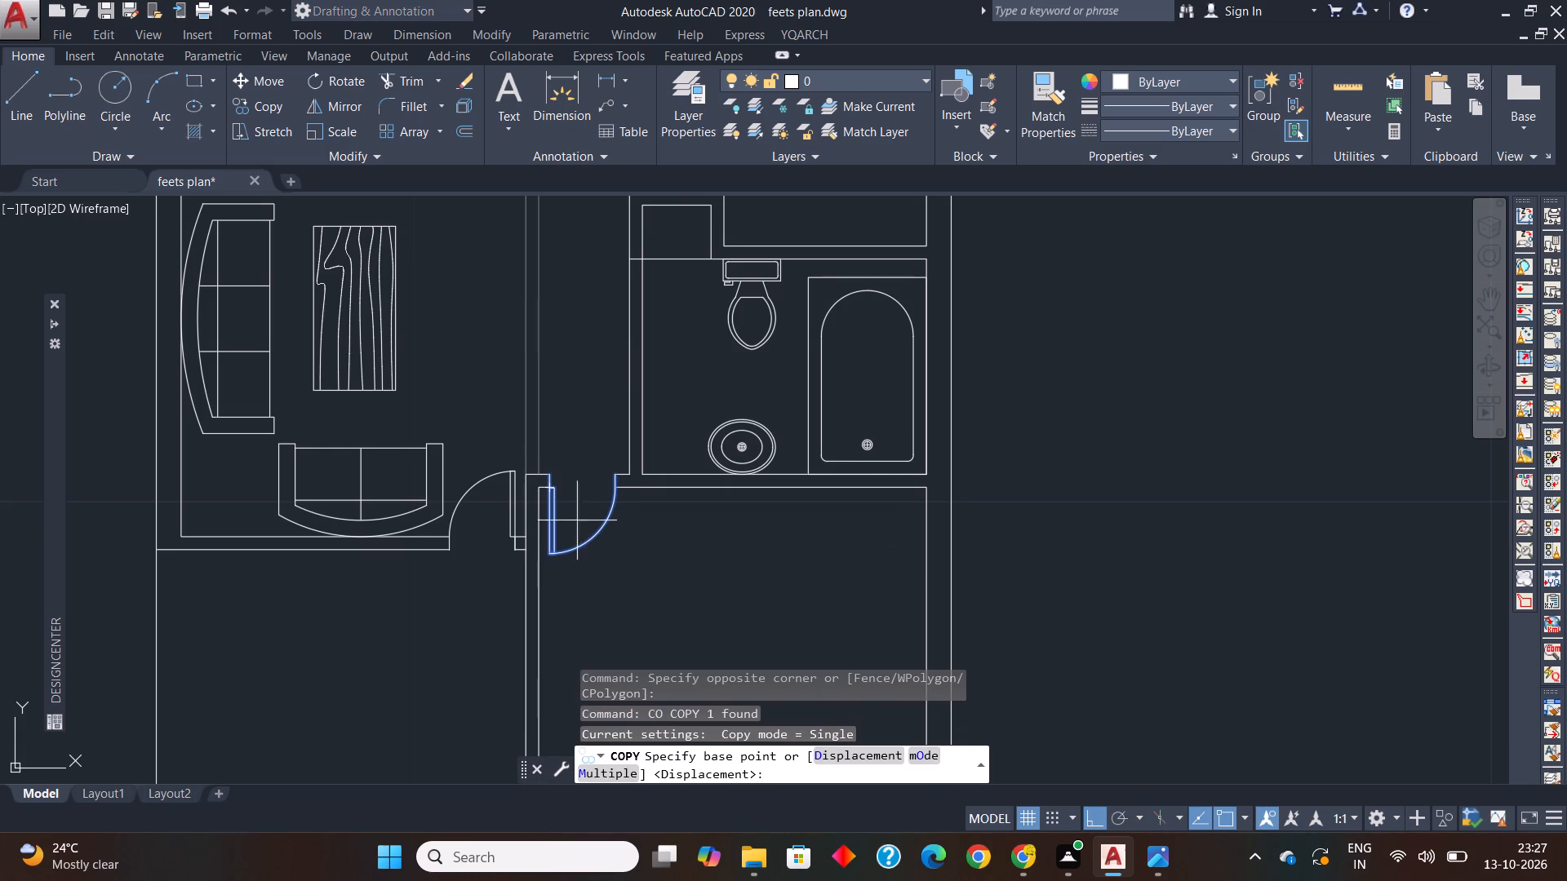
left_click(616, 472)
scroll(621, 350, "down", 2)
middle_click_drag(621, 351, 621, 352)
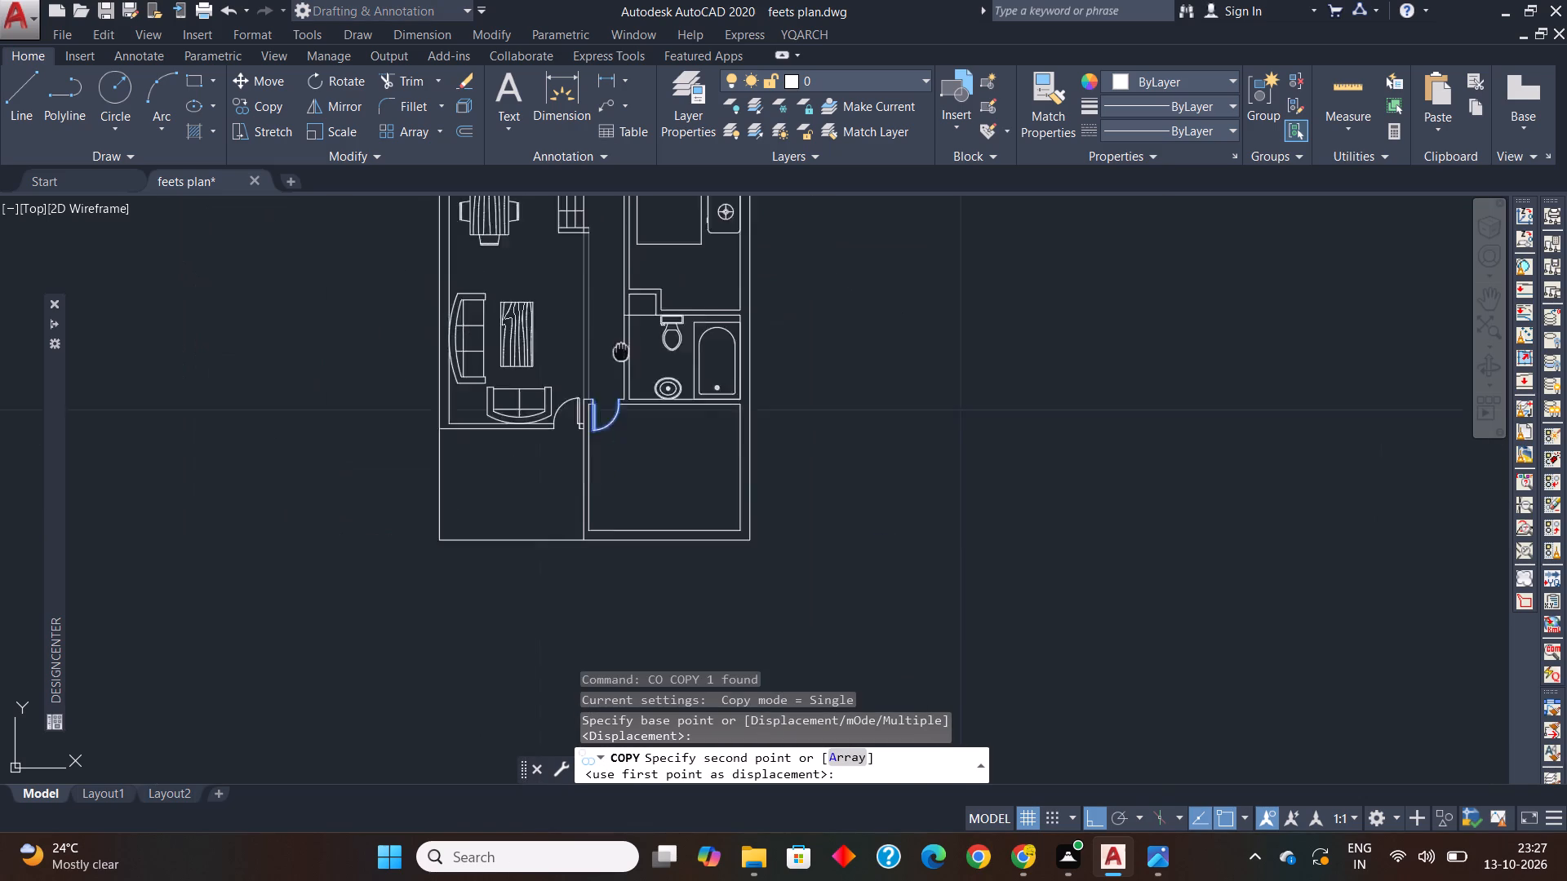
middle_click_drag(621, 352, 627, 575)
scroll(624, 507, "up", 3)
left_click(615, 472)
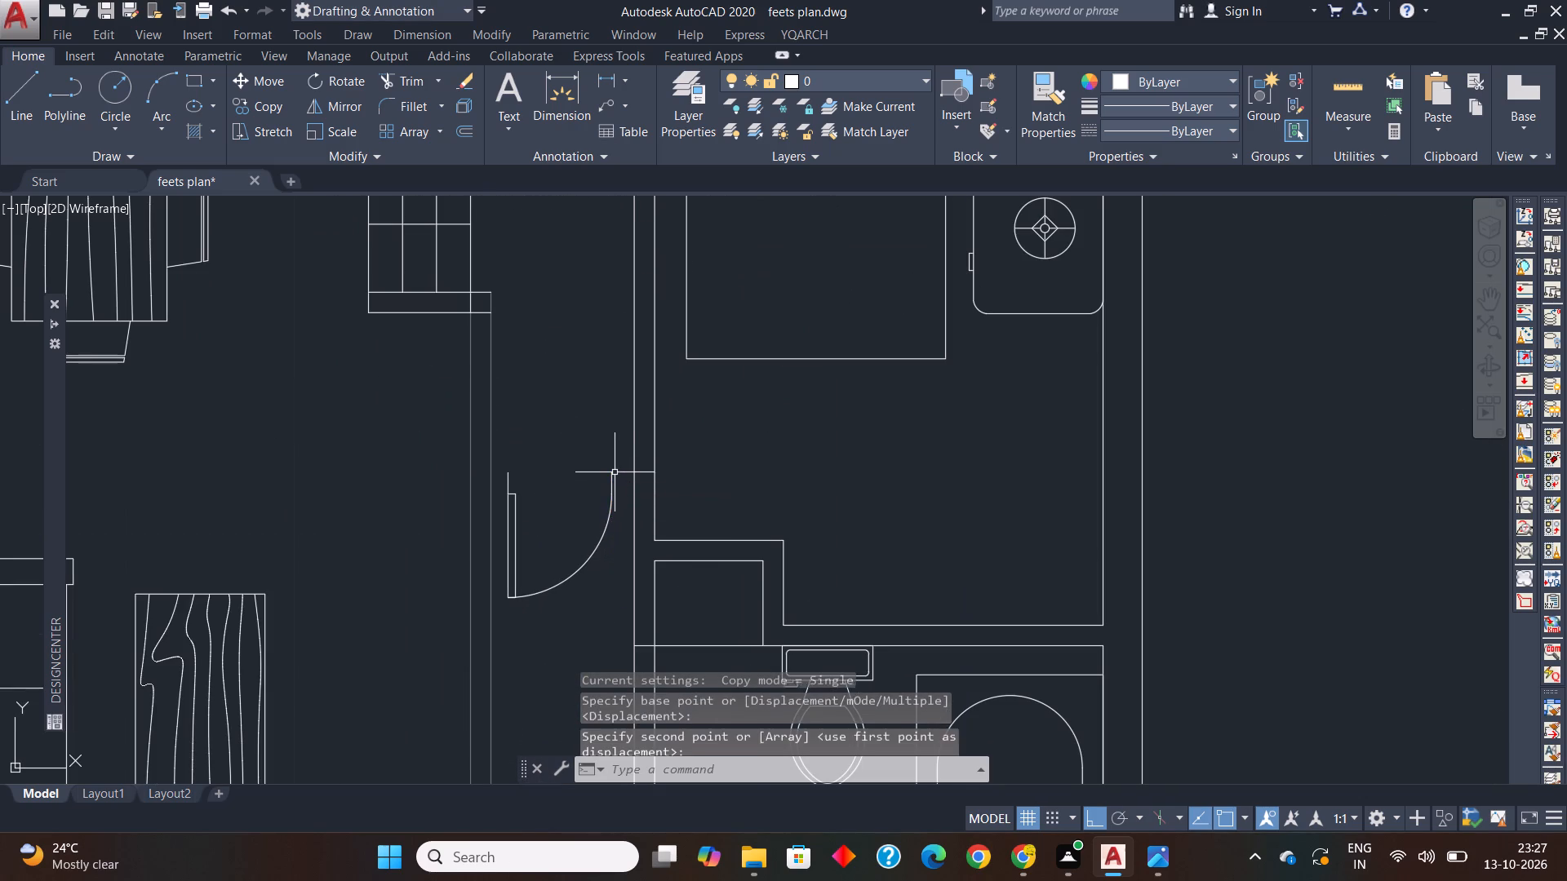
Rotate the copied hallway door 90 degrees counterclockwise about the free end of its swing arc.
left_click(608, 520)
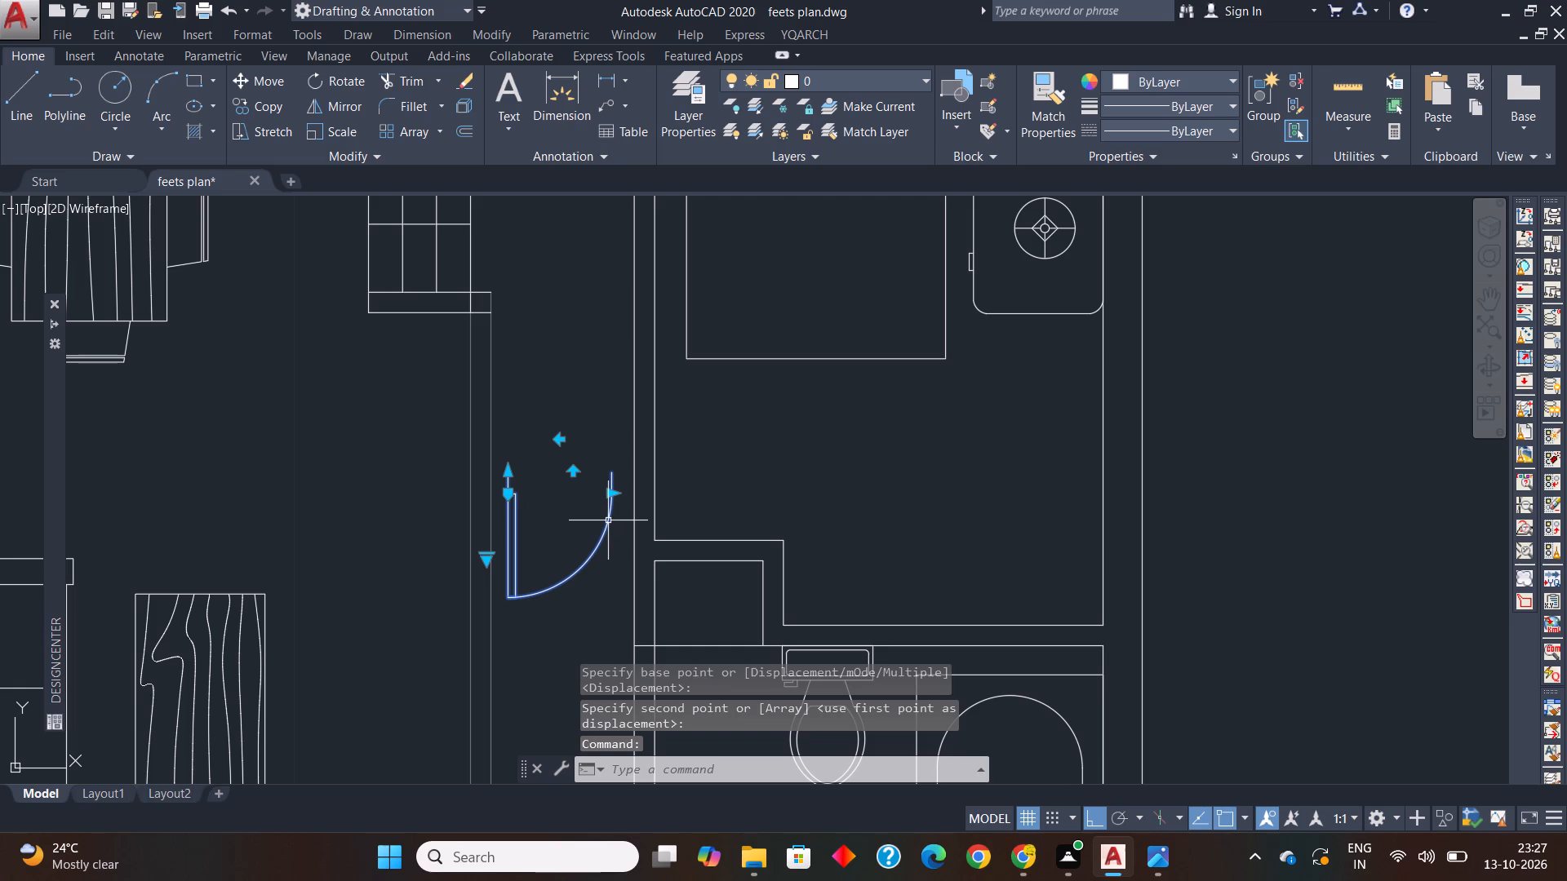
key("r")
type("o")
key("space")
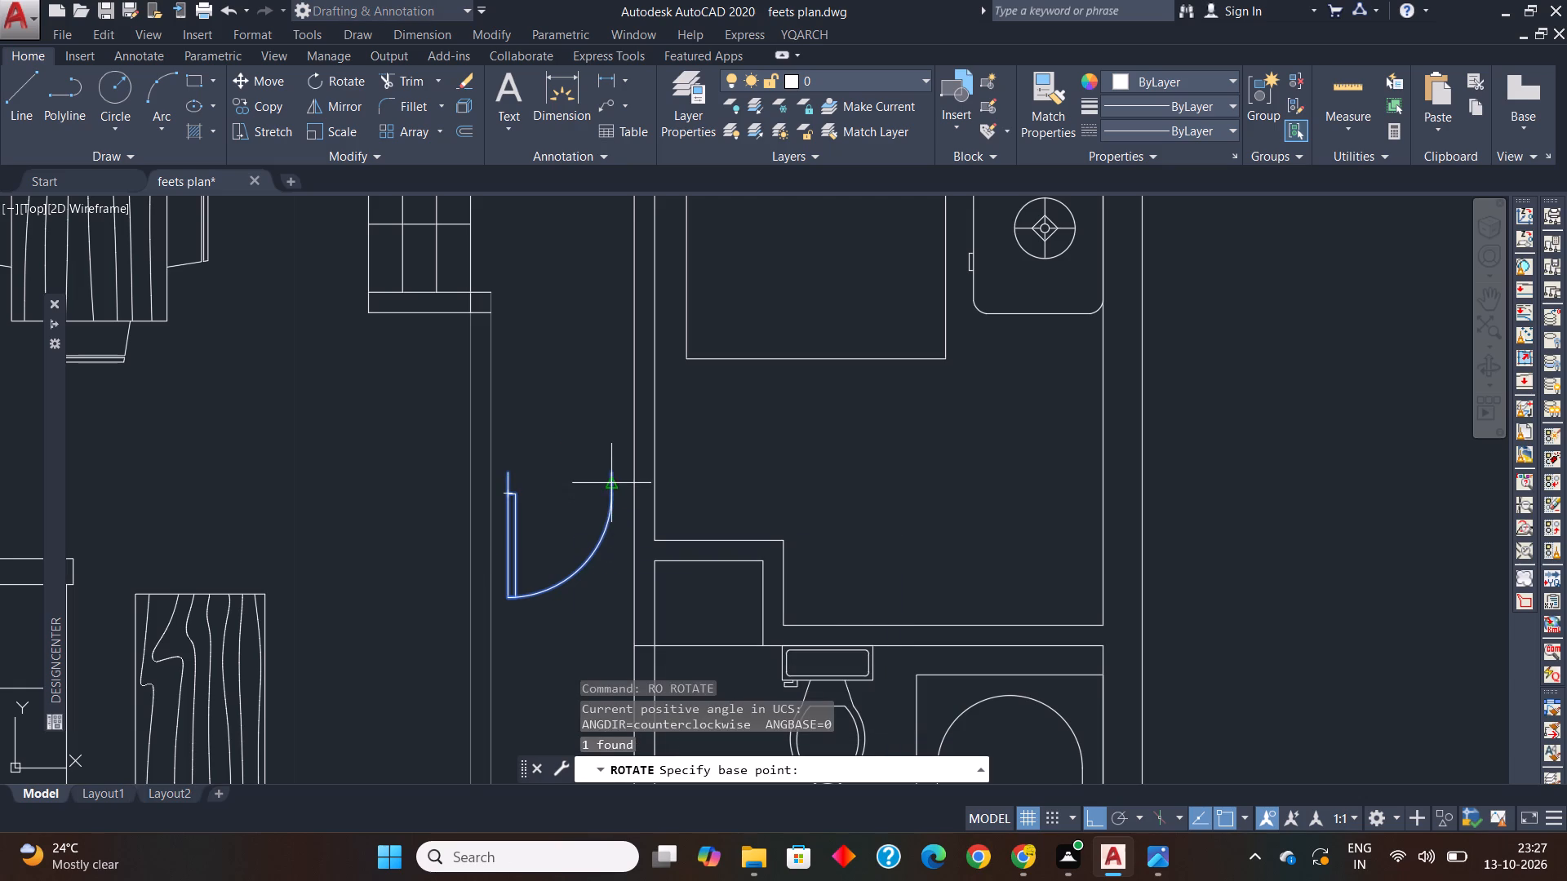
left_click(609, 469)
left_click(597, 319)
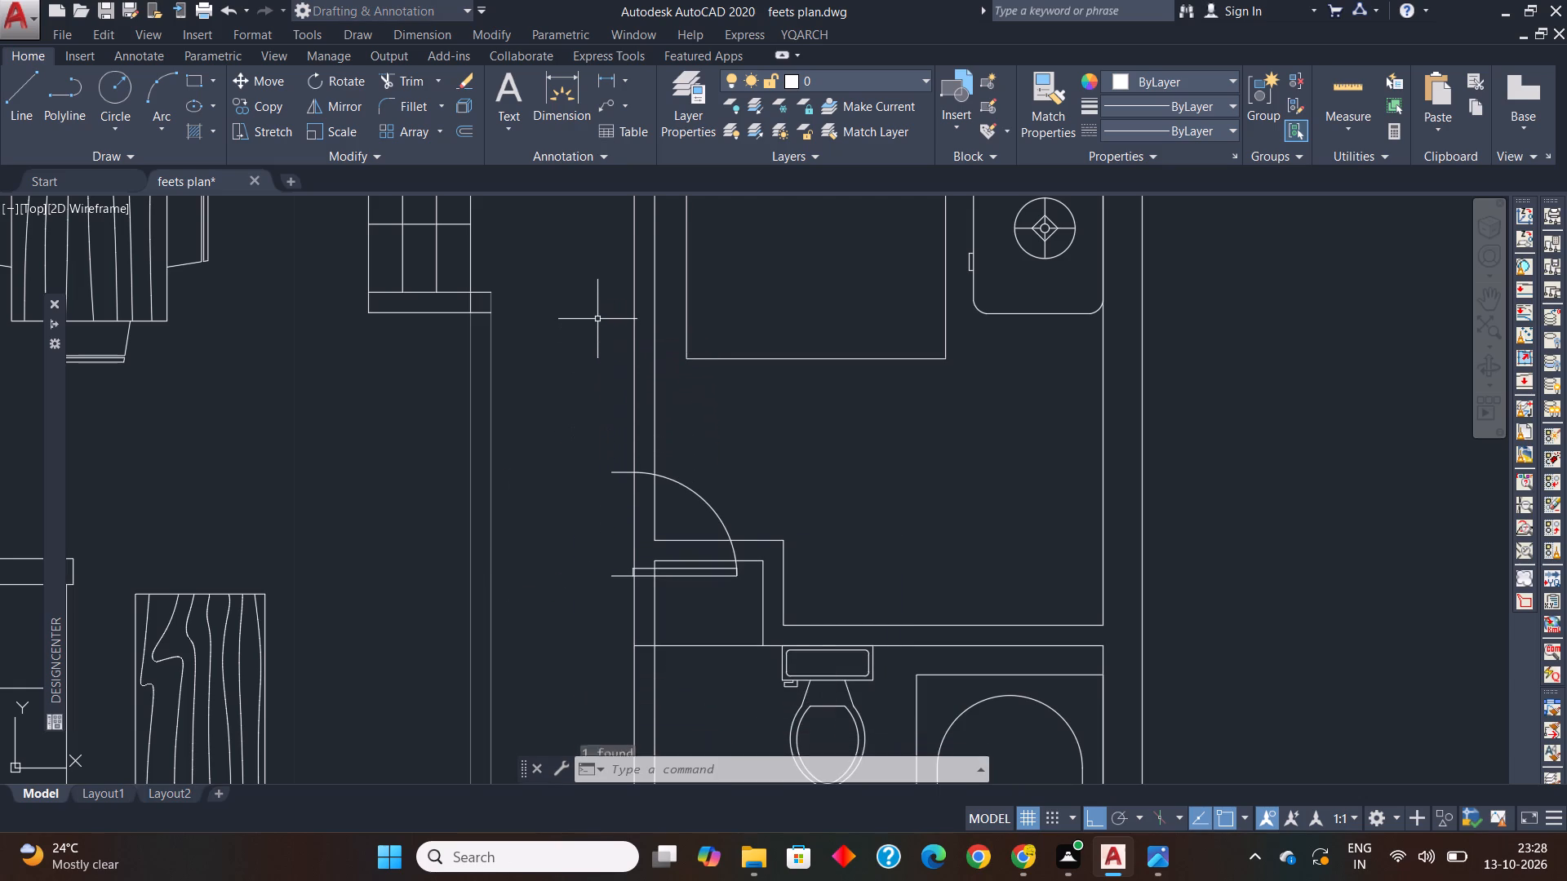
Move the rotated door by its lower jamb corner onto the lower bedroom's hallway wall face, just above the closet wall.
left_click(620, 469)
left_click(517, 500)
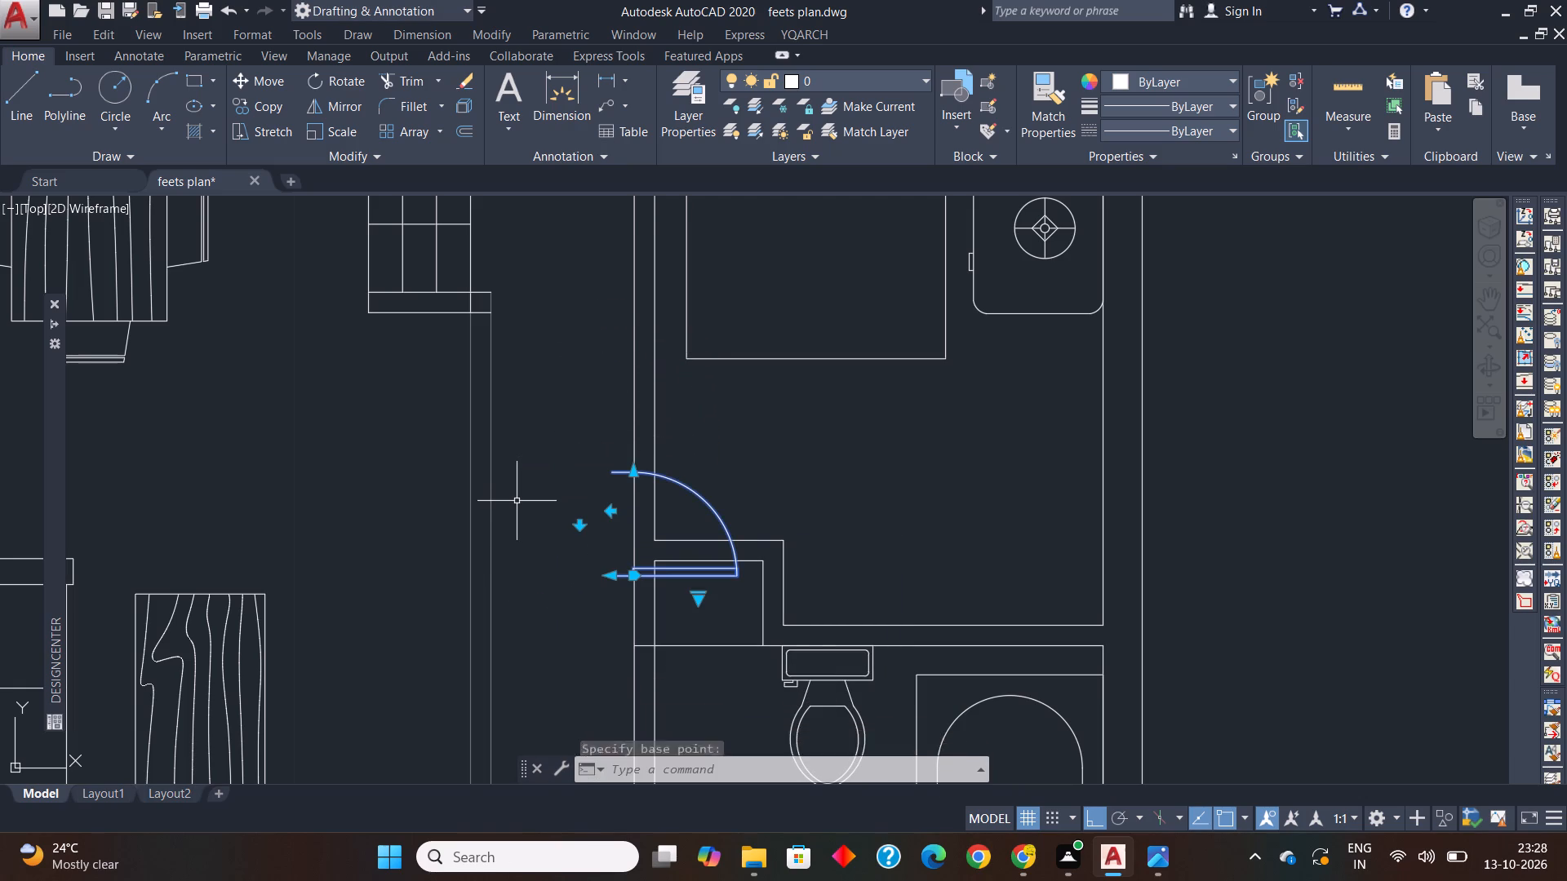
key("m")
key("space")
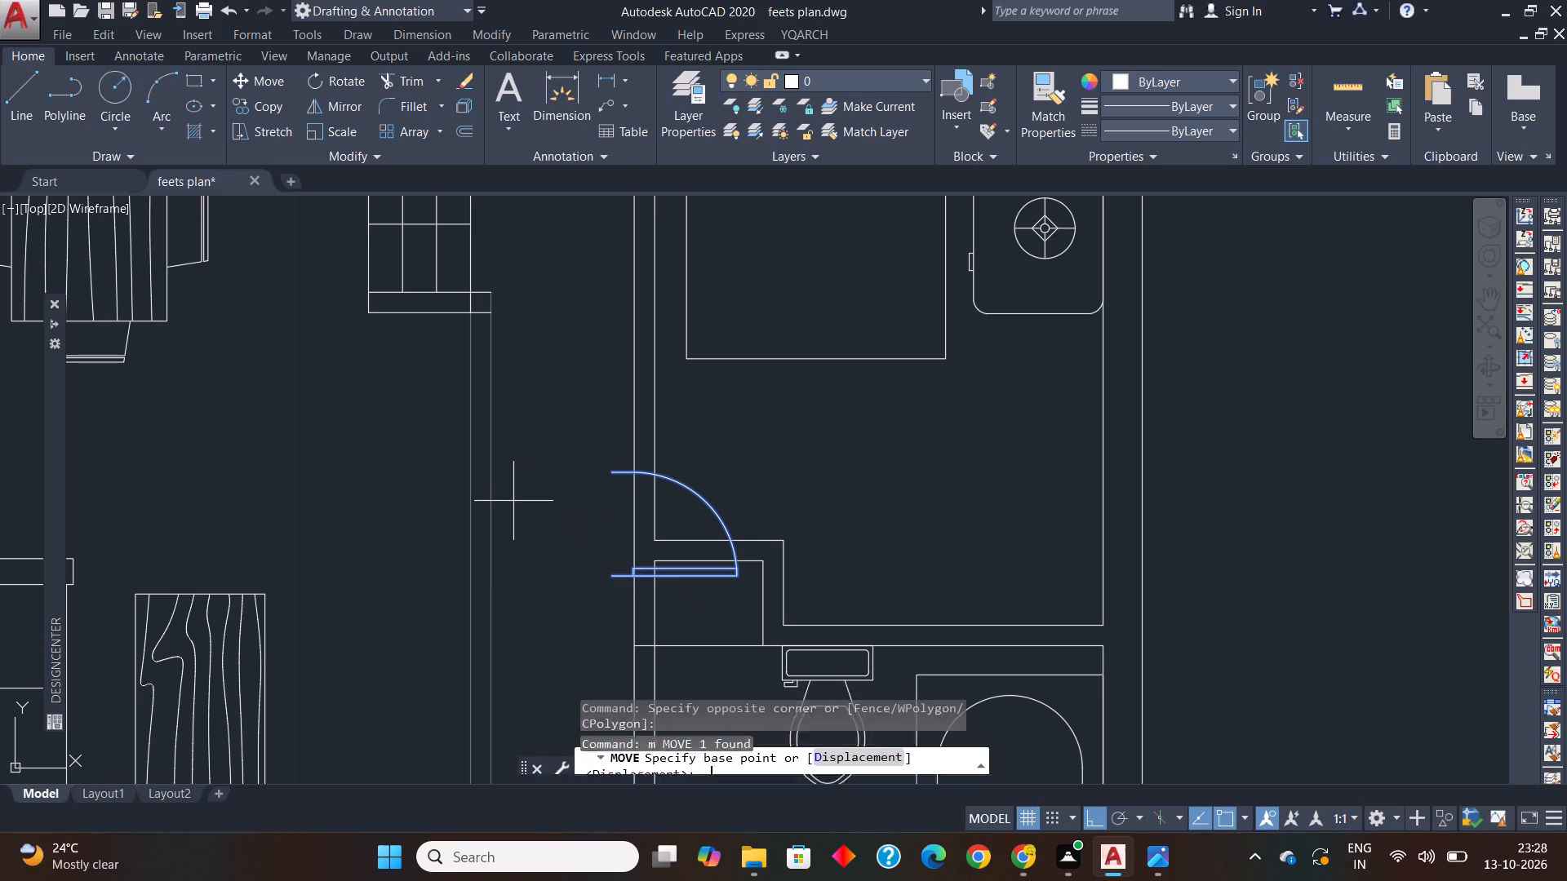
scroll(615, 560, "up", 2)
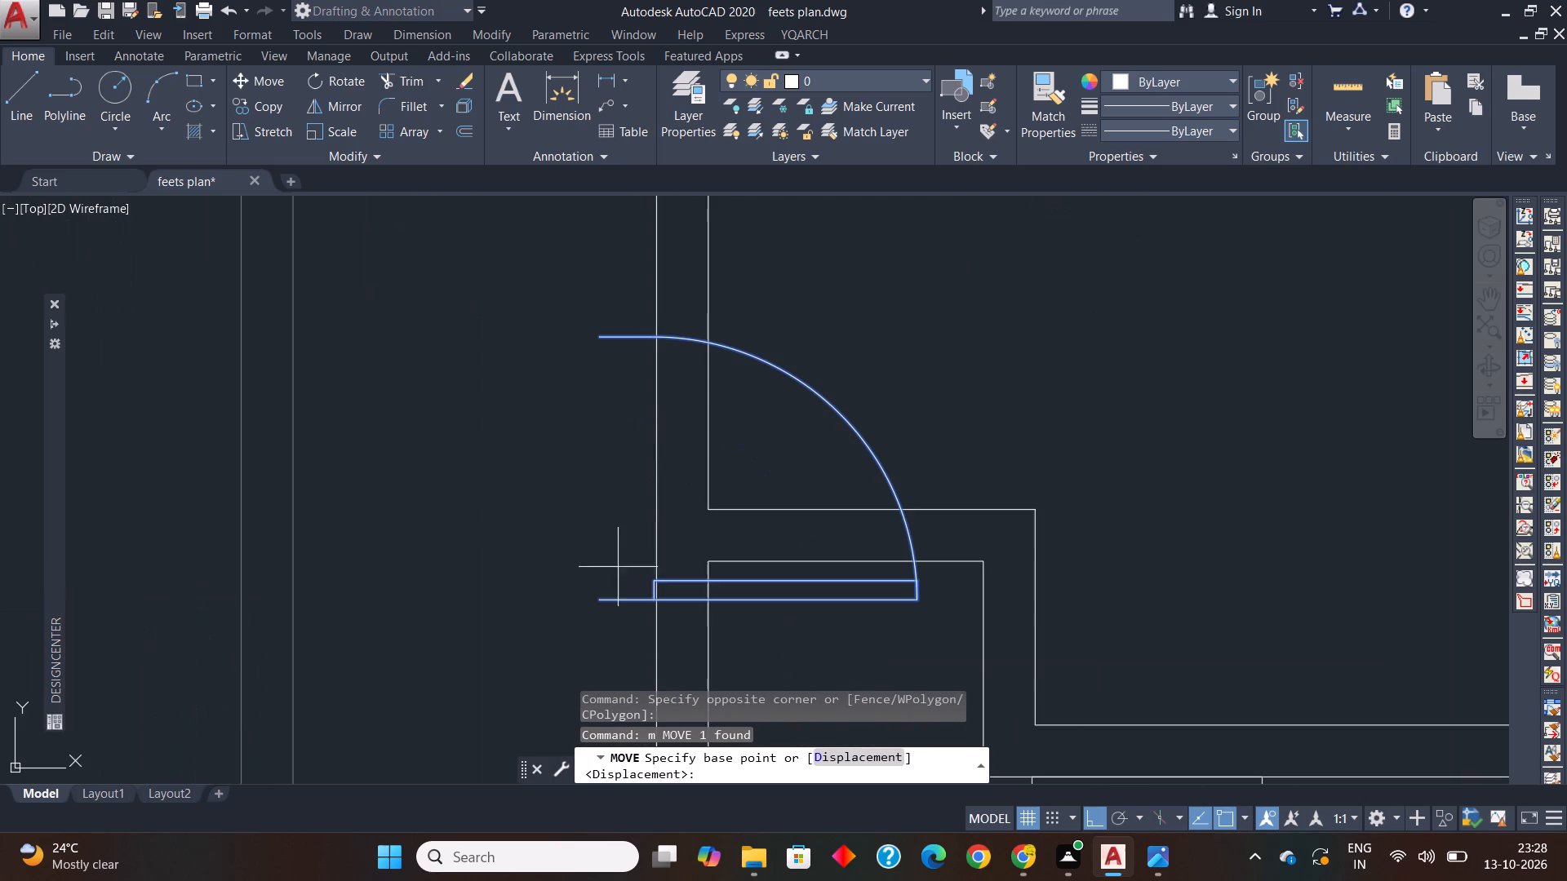
left_click(600, 604)
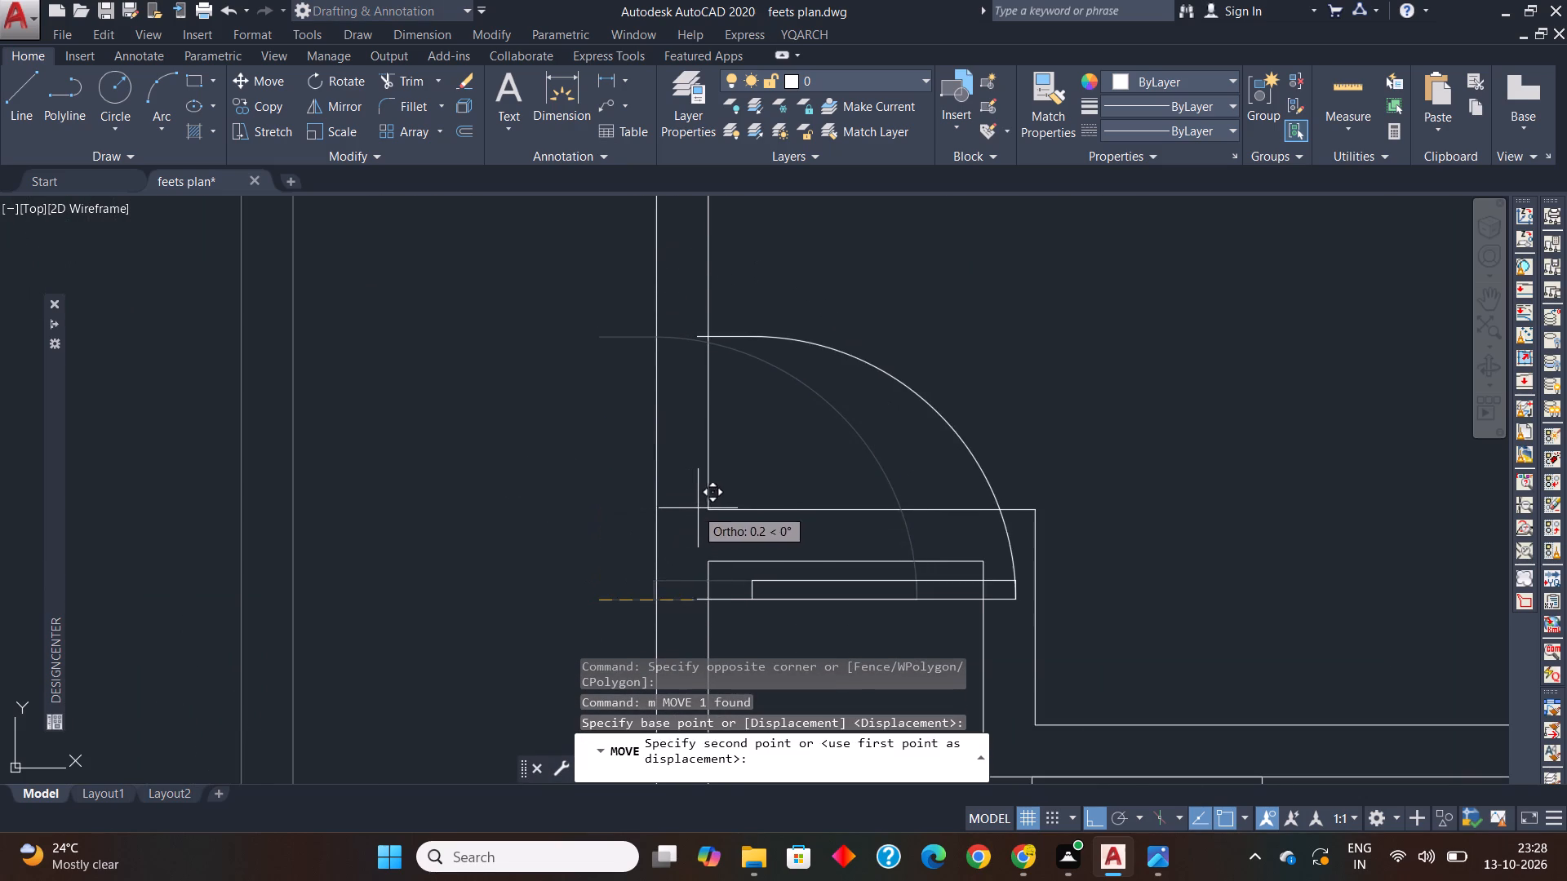
left_click(656, 485)
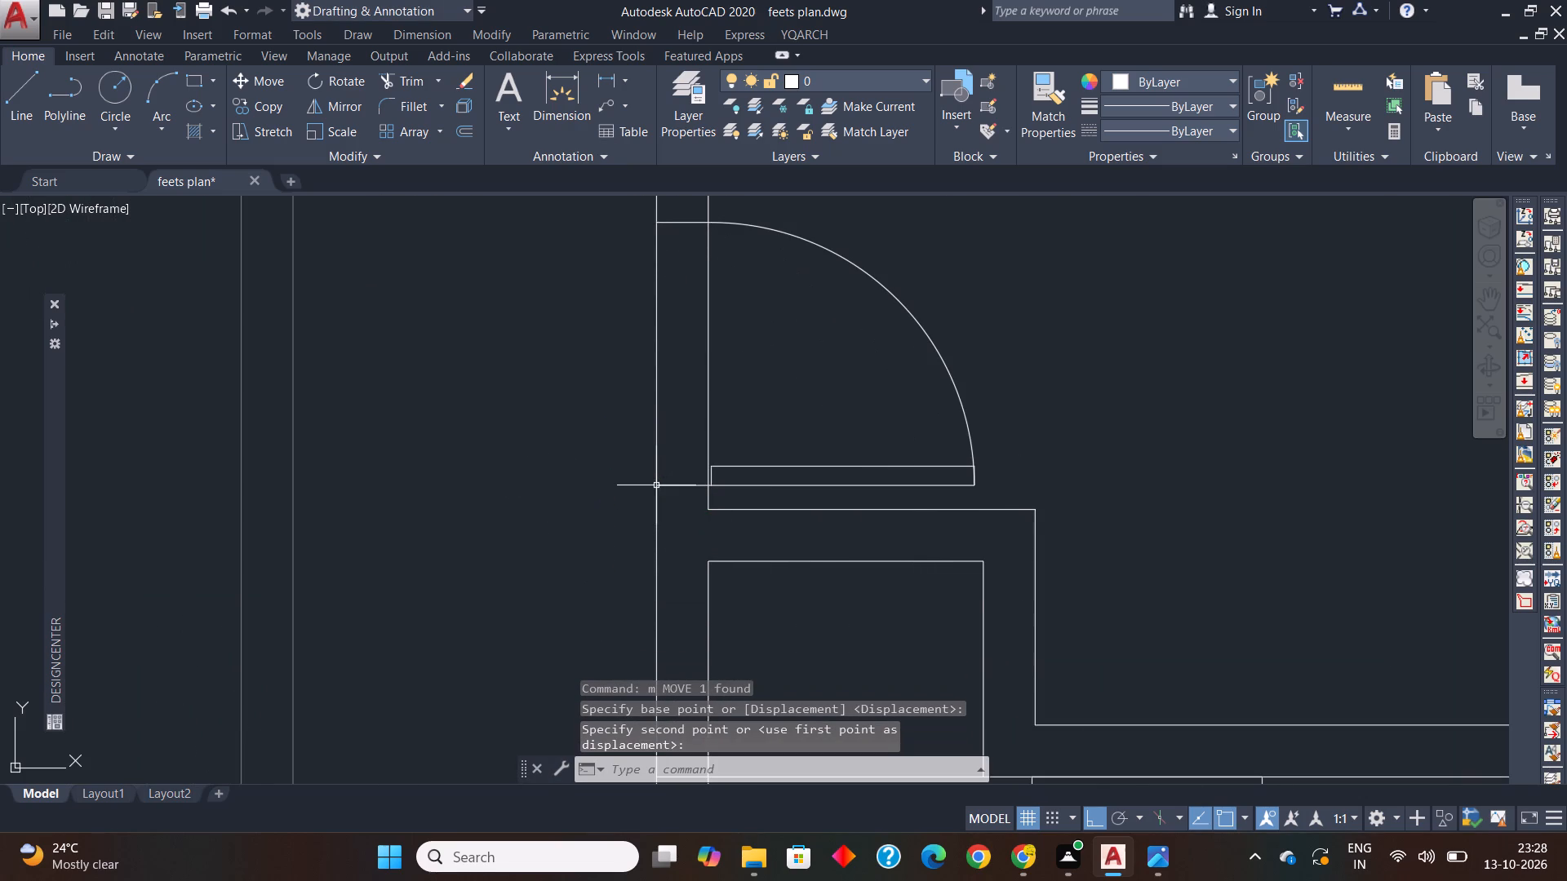
Trim both hallway wall lines across the lower bedroom's door opening.
scroll(673, 459, "down", 2)
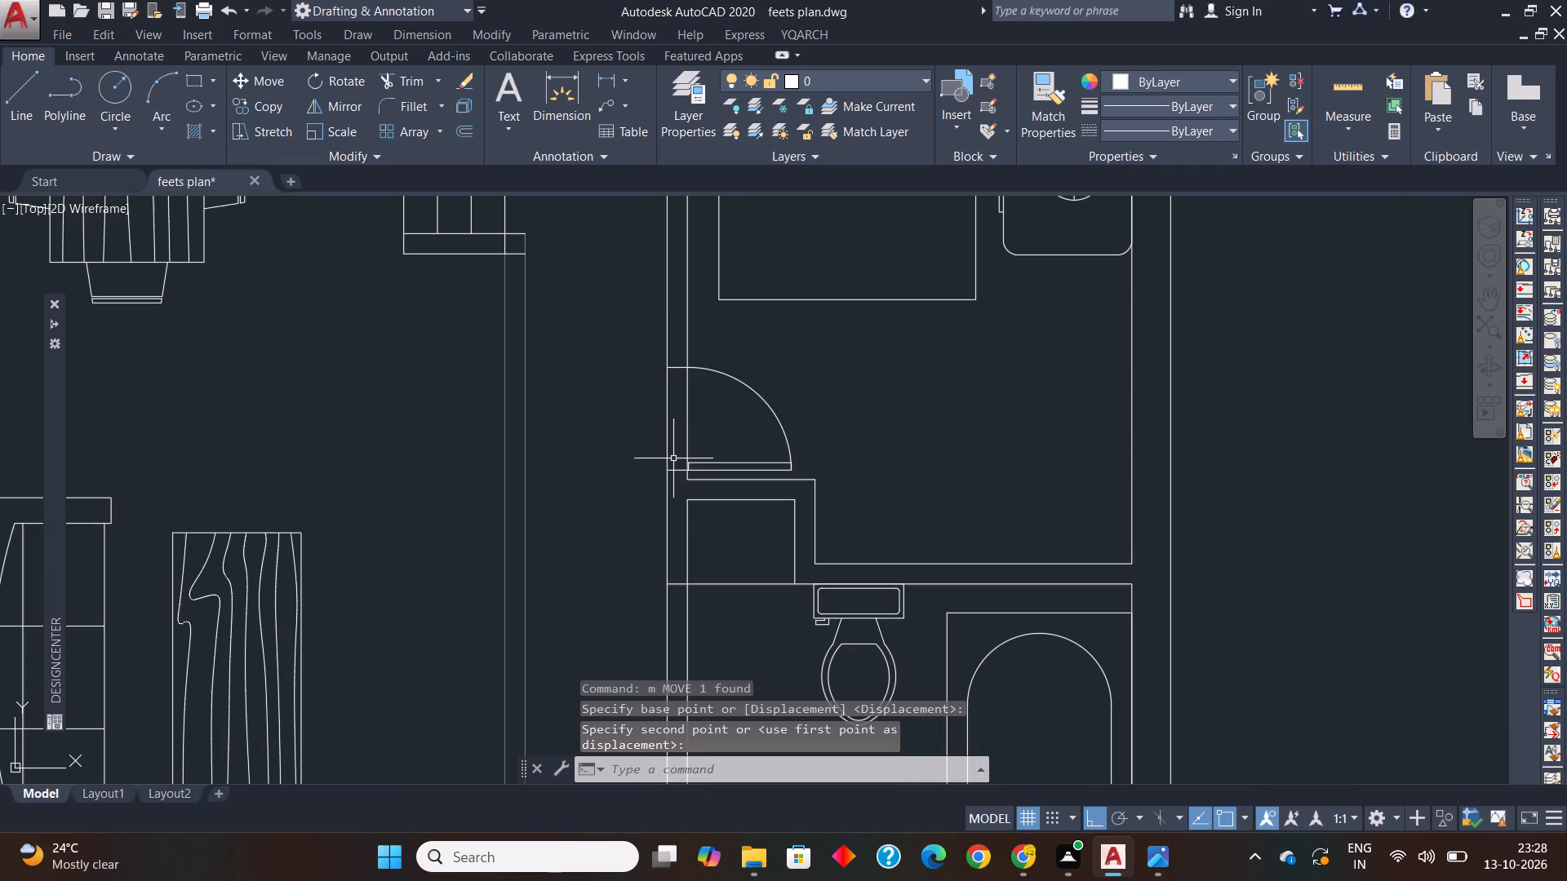
type("tr")
key("space")
key("space")
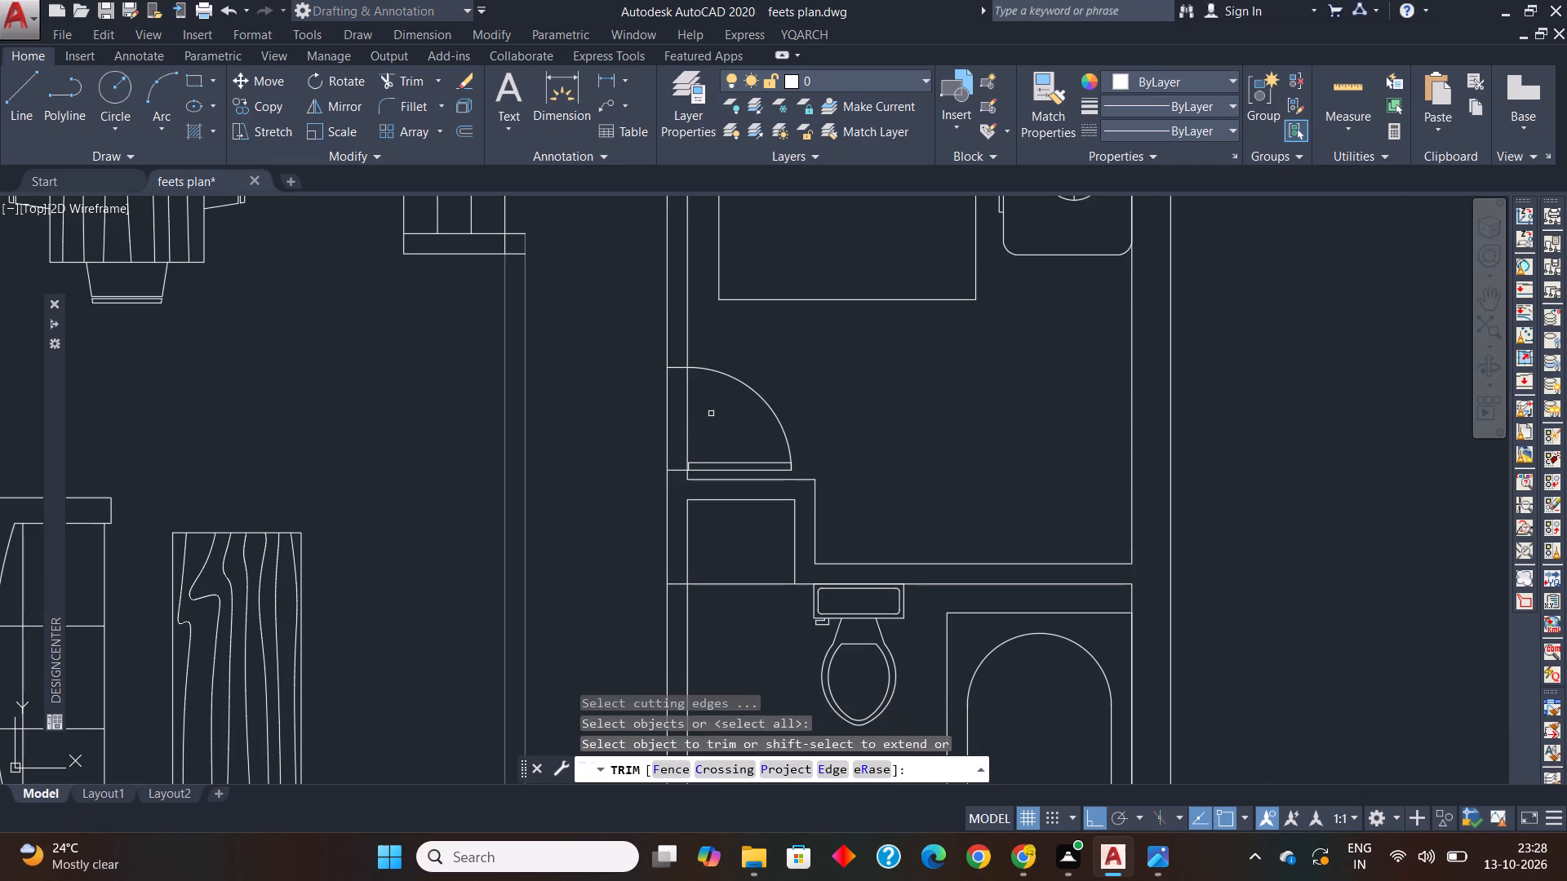
left_click(711, 413)
left_click(635, 422)
scroll(635, 423, "down", 2)
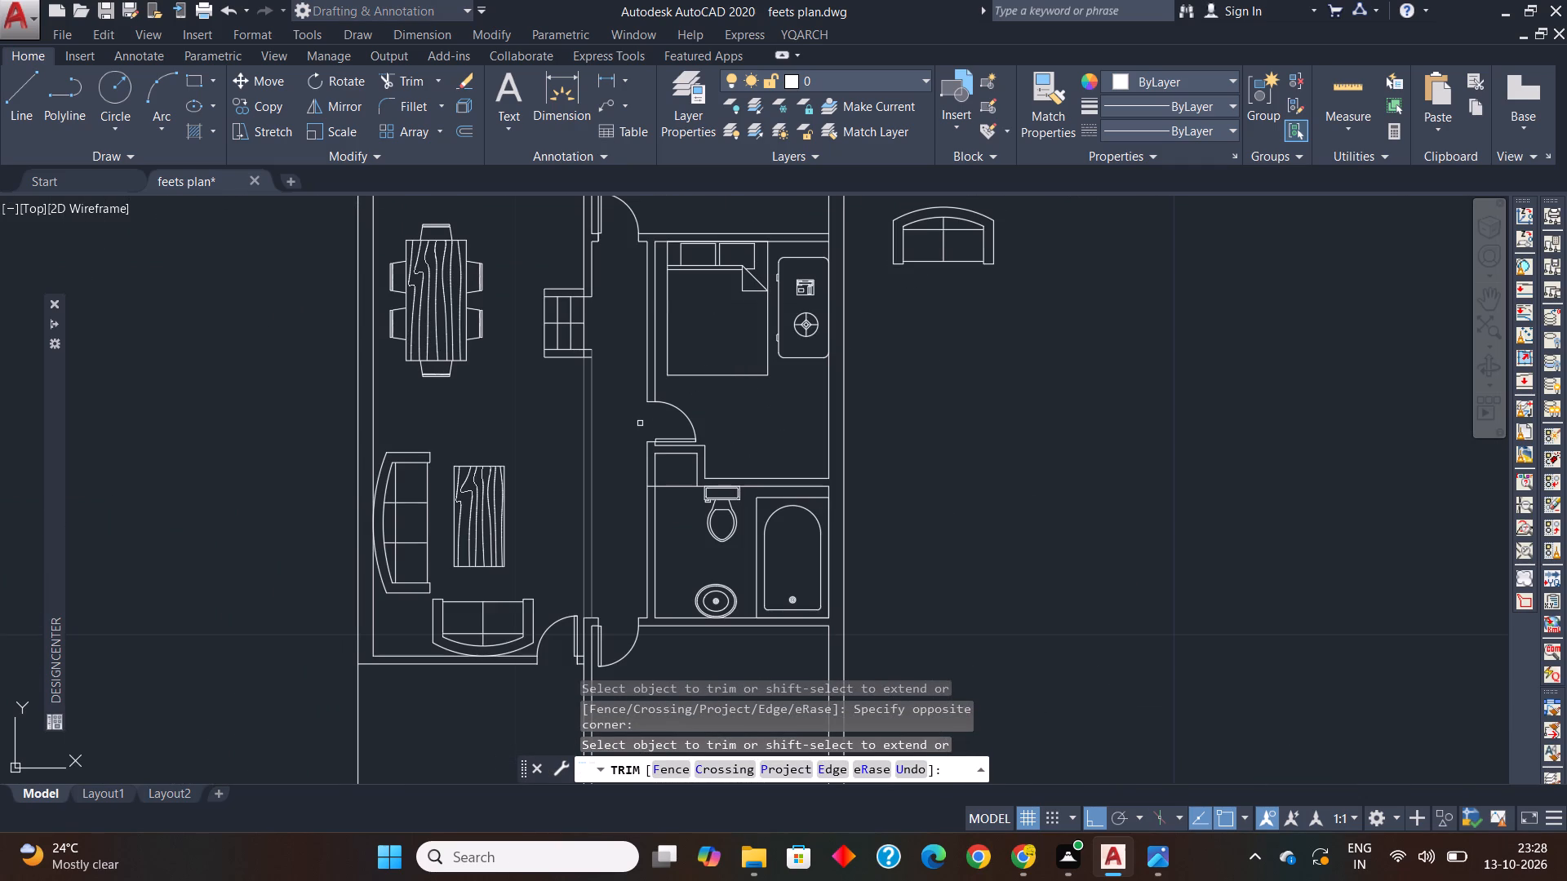
key("Escape")
key("Escape")
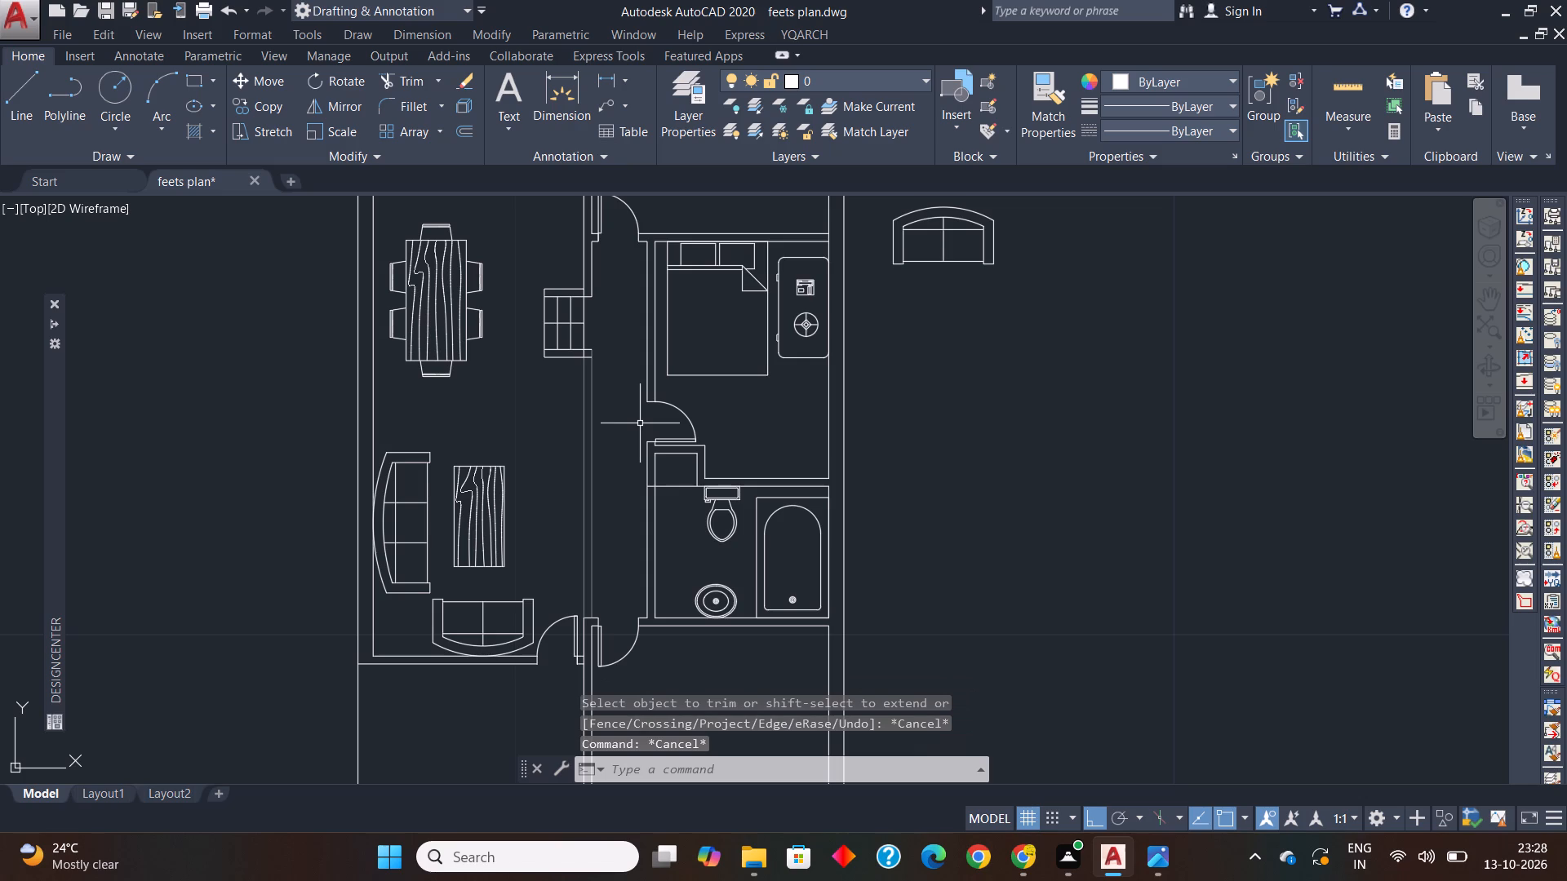
scroll(640, 423, "down", 1)
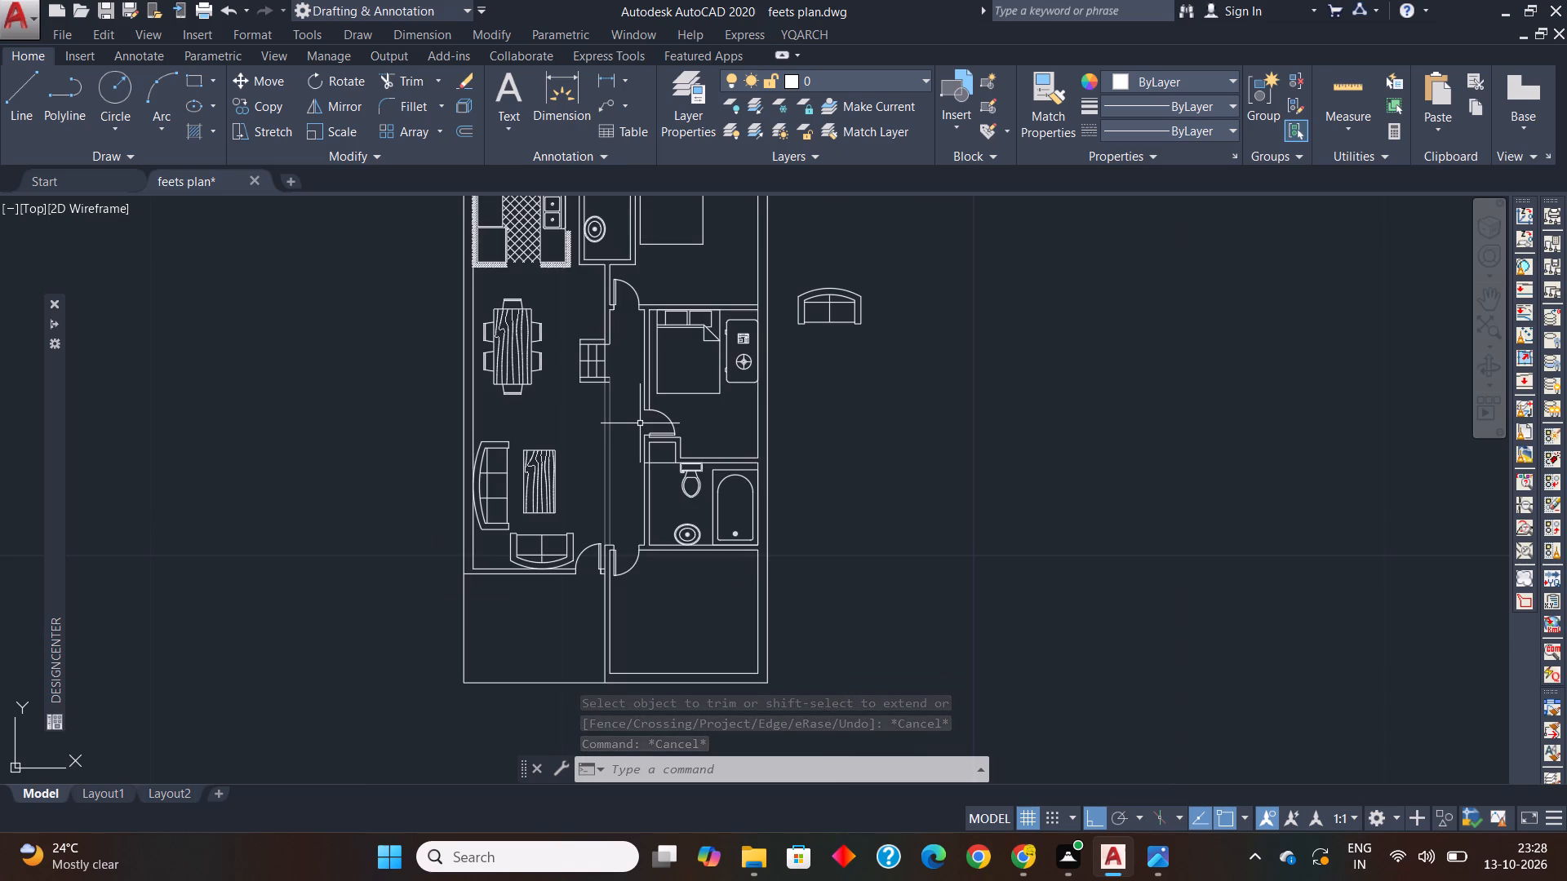
Copy the lower bedroom's door by its upper jamb corner straight down onto the bathroom's hallway wall, beside the washbasin.
scroll(656, 503, "up", 2)
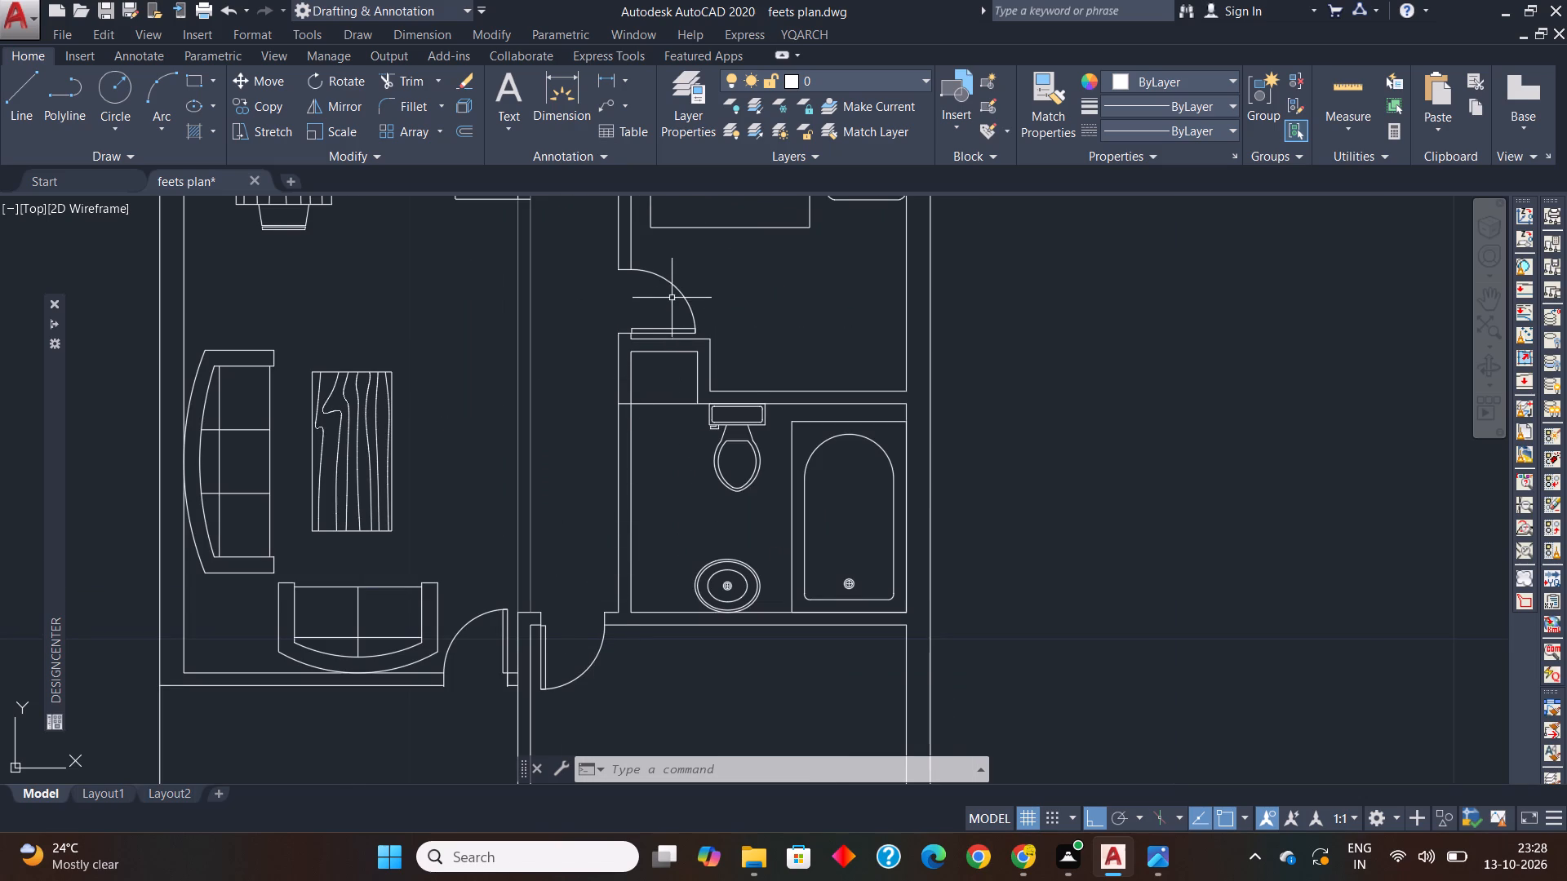
left_click(675, 292)
key("c")
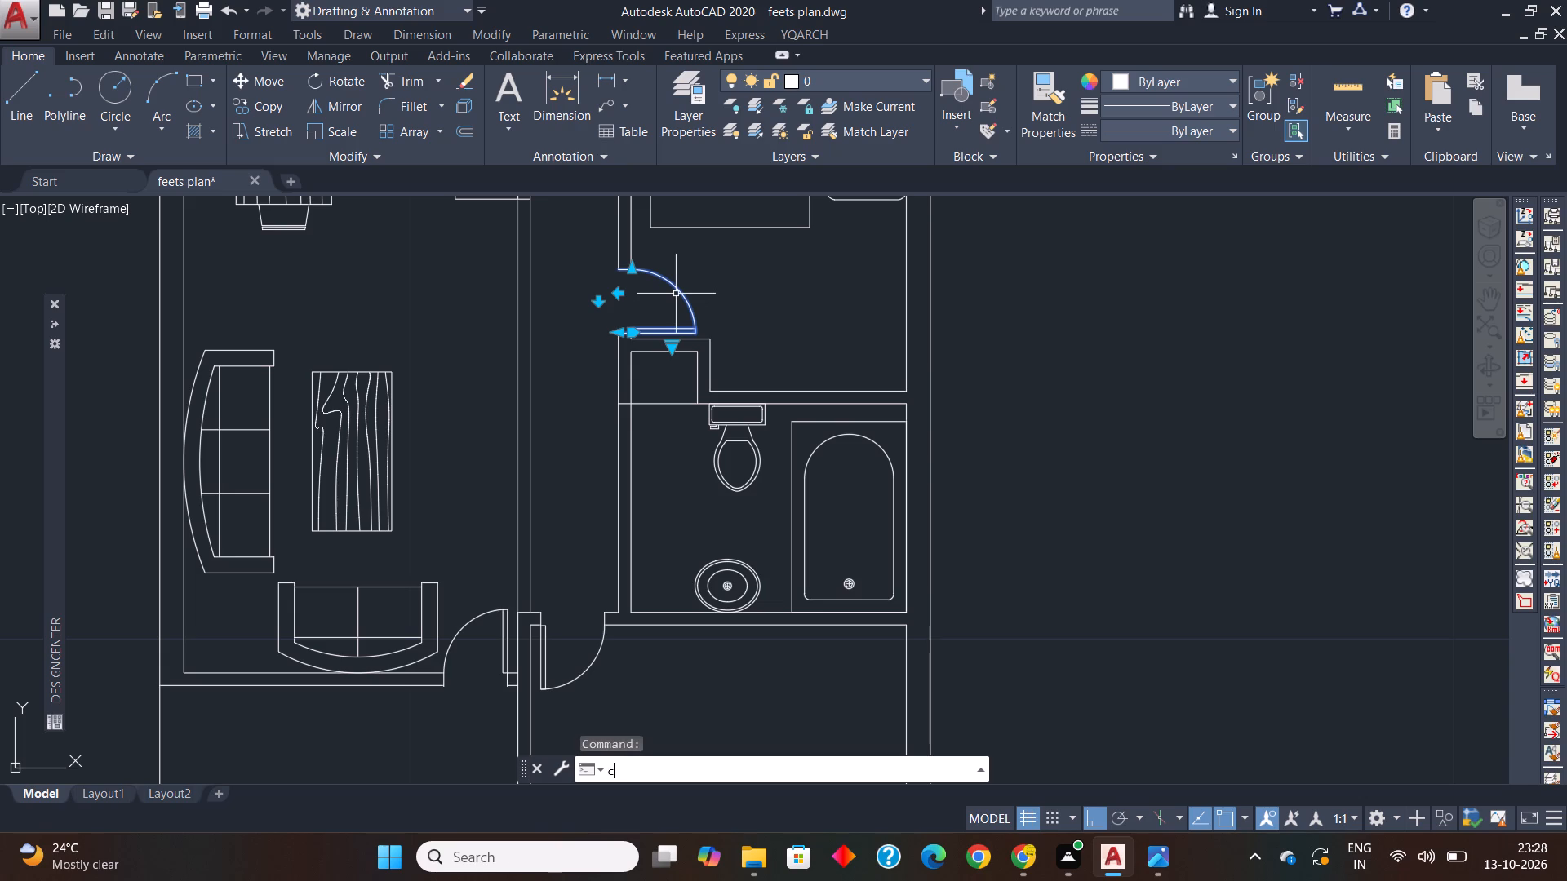
type("o")
key("space")
scroll(611, 257, "up", 1)
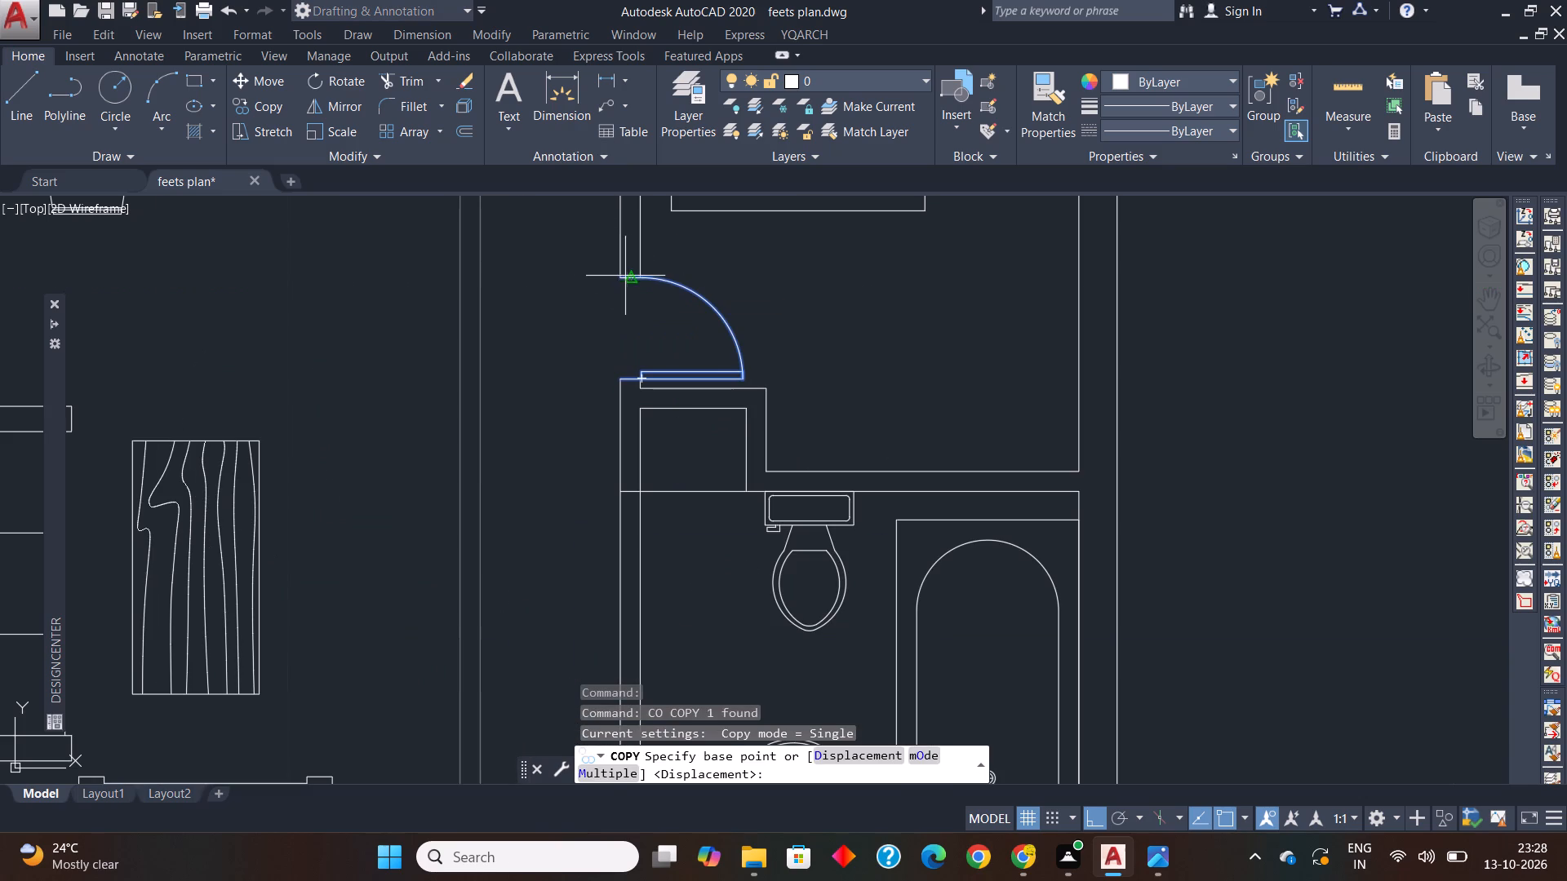
left_click(619, 276)
scroll(619, 276, "down", 2)
scroll(624, 415, "up", 3)
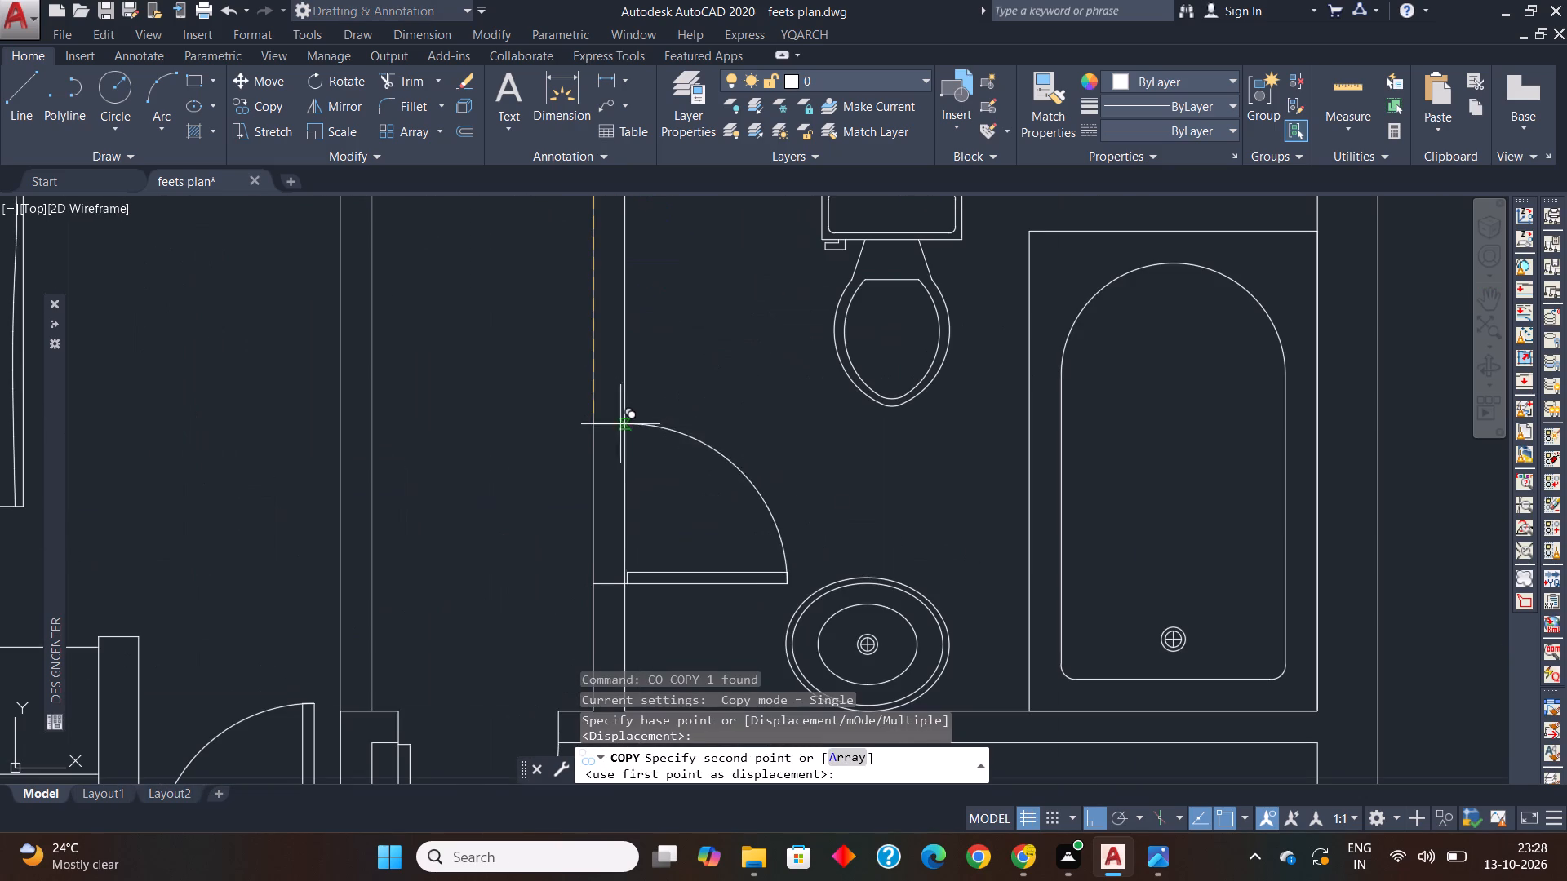
left_click(589, 423)
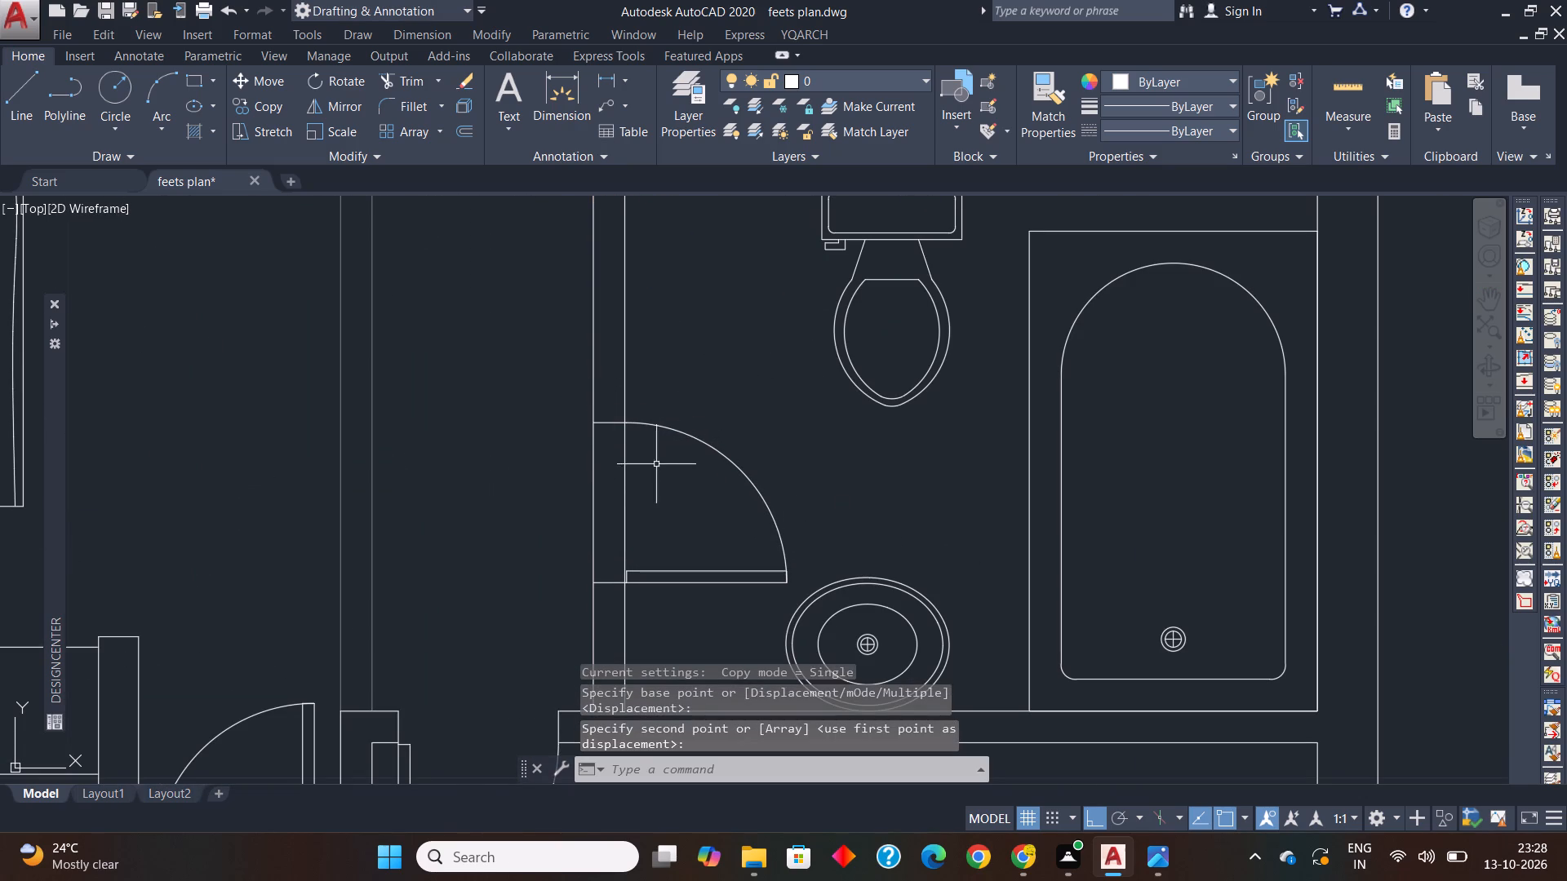
Flip the bathroom door vertically so its leaf hinges at the upper jamb, away from the washbasin.
left_click(722, 449)
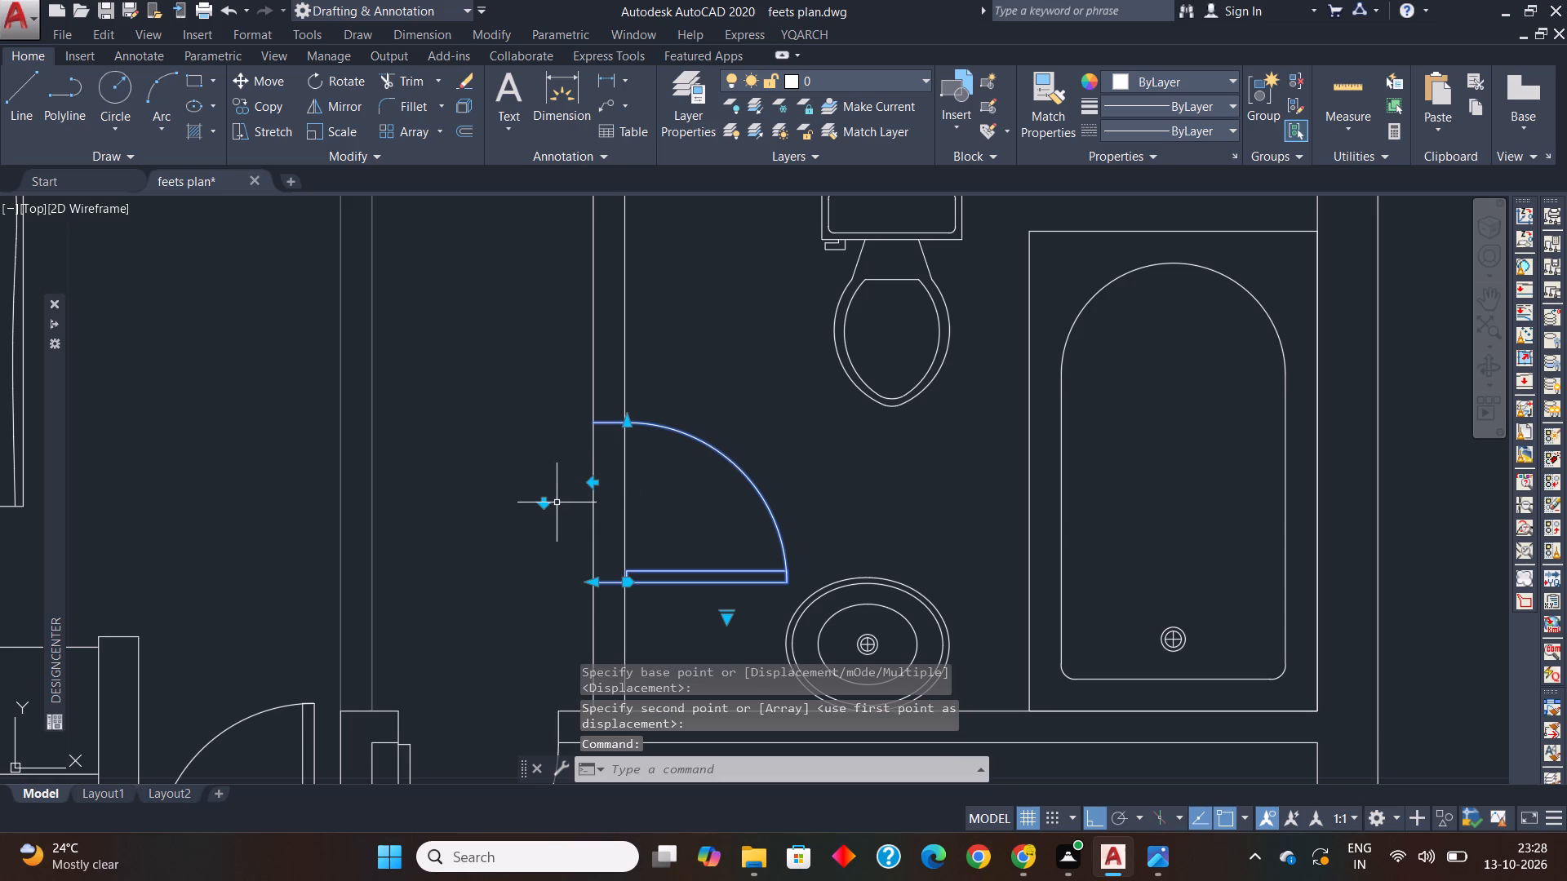
left_click(543, 502)
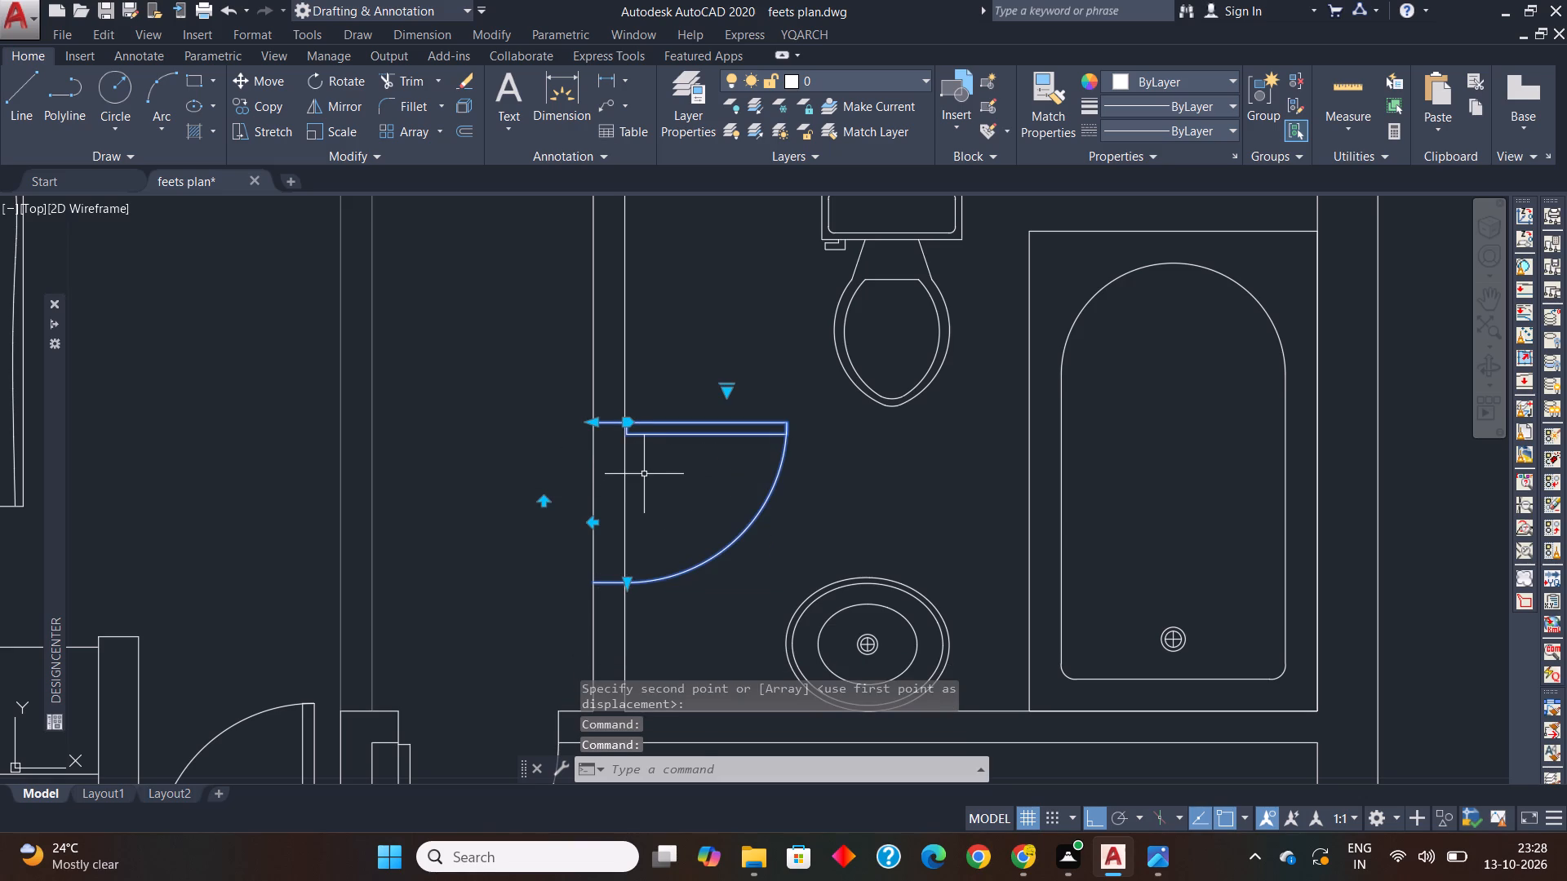
key("Escape")
key("Escape")
key("Escape")
Trim both hallway wall lines across the bathroom's door opening.
type("tr")
key("space")
key("space")
left_click(692, 483)
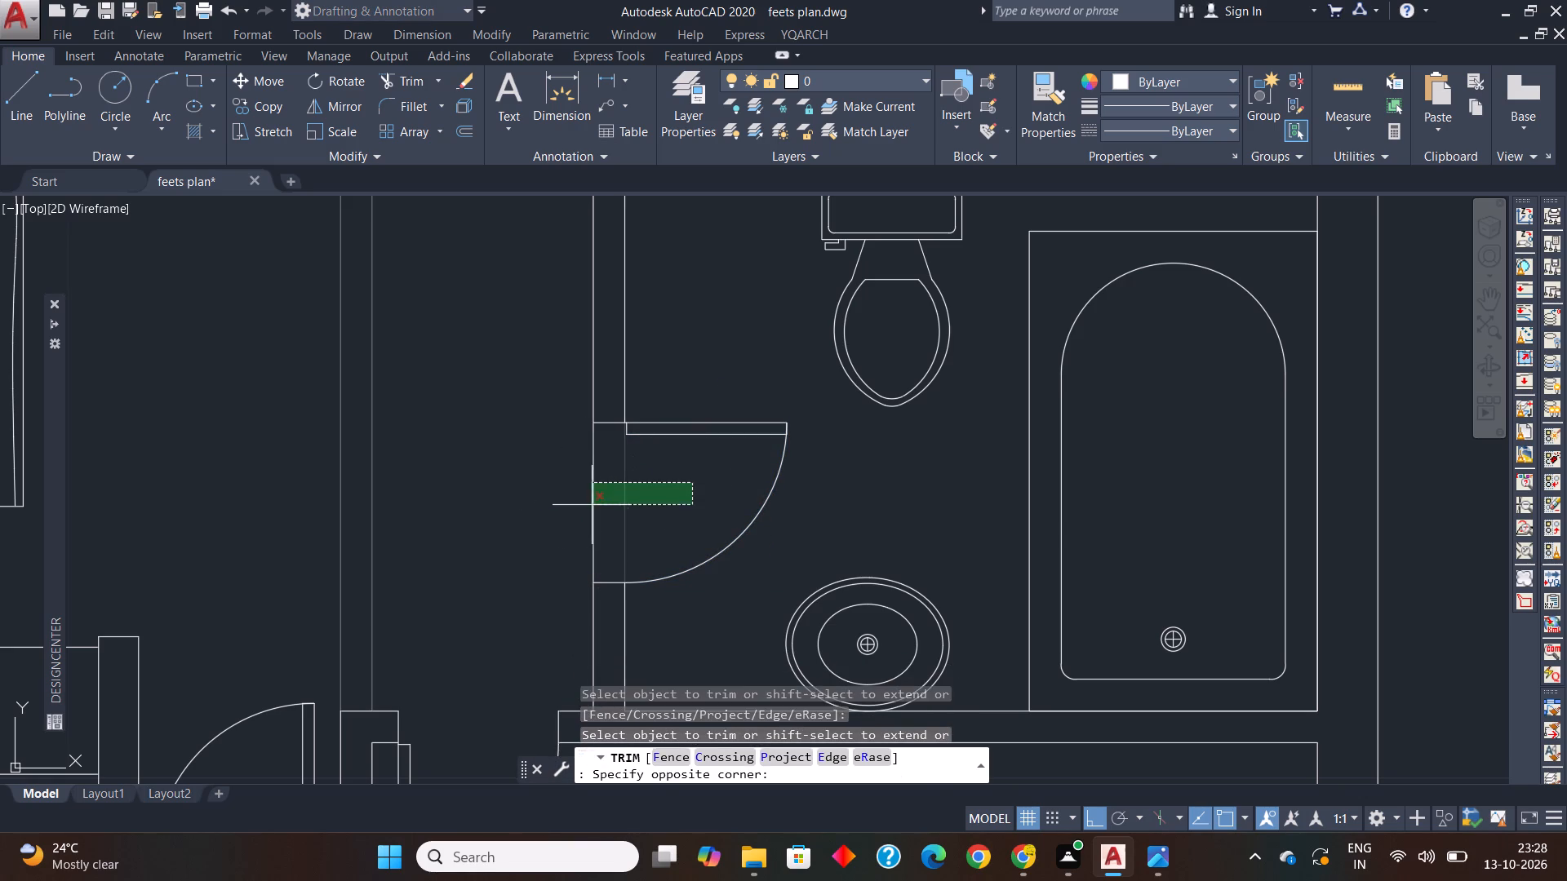
left_click(539, 510)
scroll(629, 464, "down", 2)
middle_click_drag(624, 460, 618, 460)
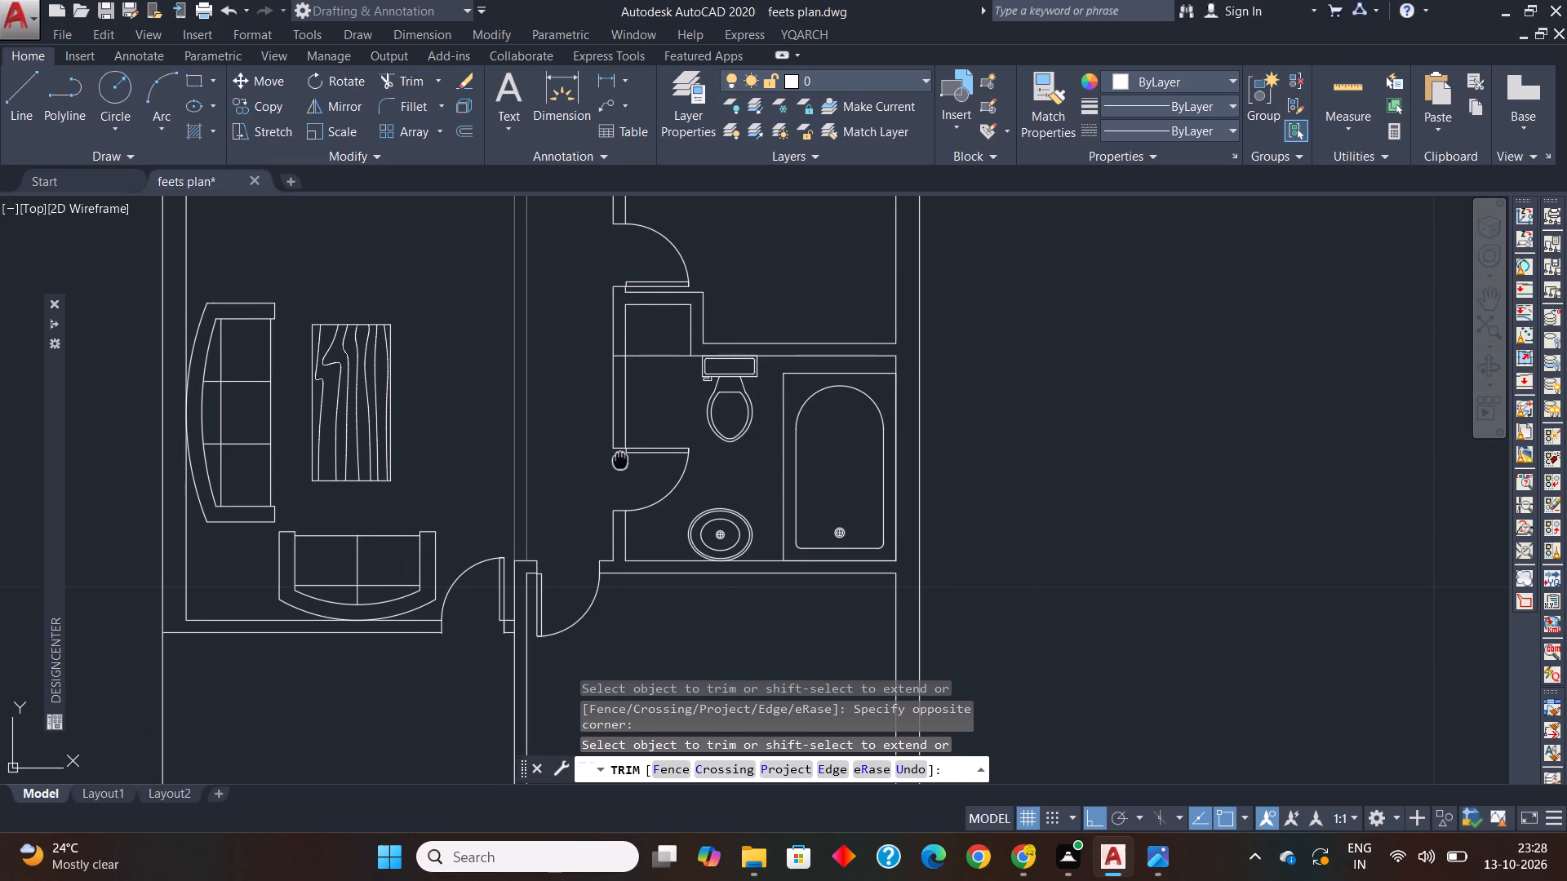
middle_click_drag(618, 460, 609, 462)
key("Escape")
key("Escape")
key("Escape")
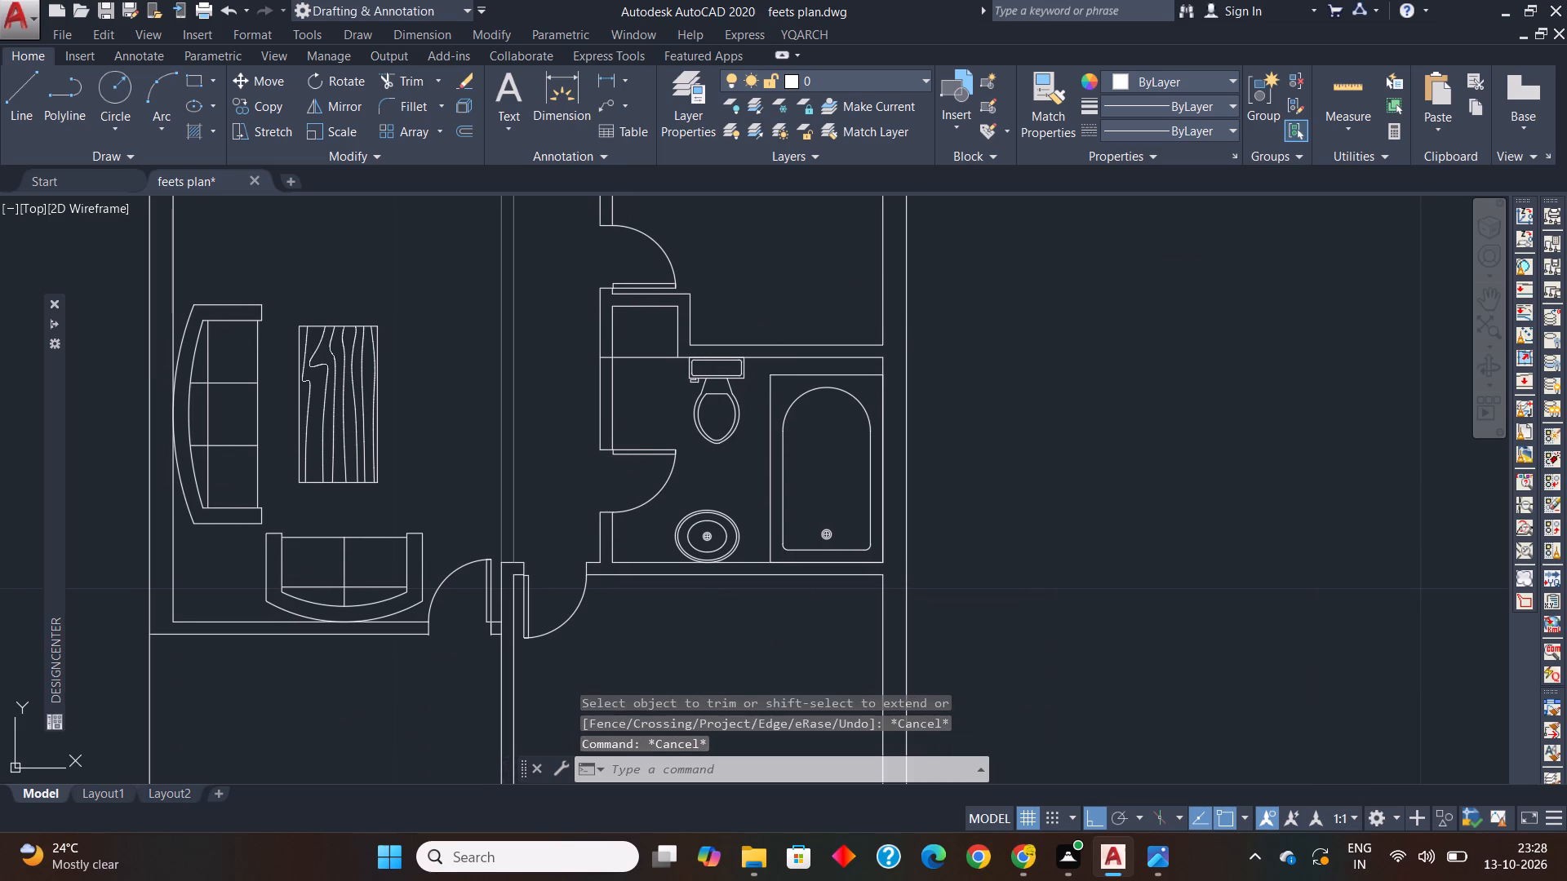
key("Escape")
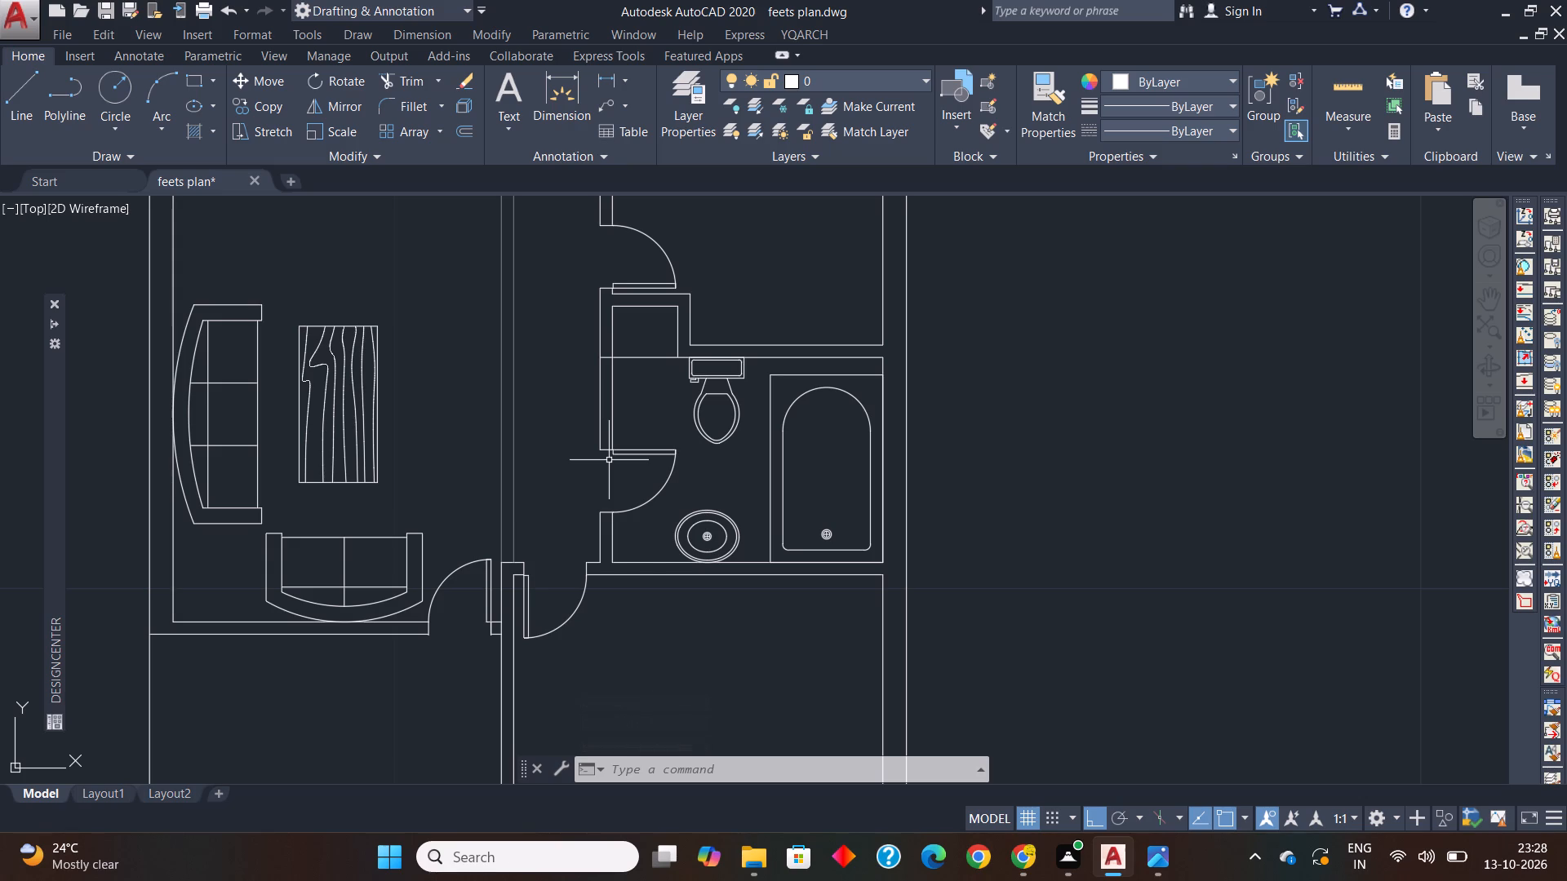
Copy the lower bedroom's bed and side table with its two tabletop items about 6.1 units straight down into the room below the bathroom.
scroll(651, 417, "down", 3)
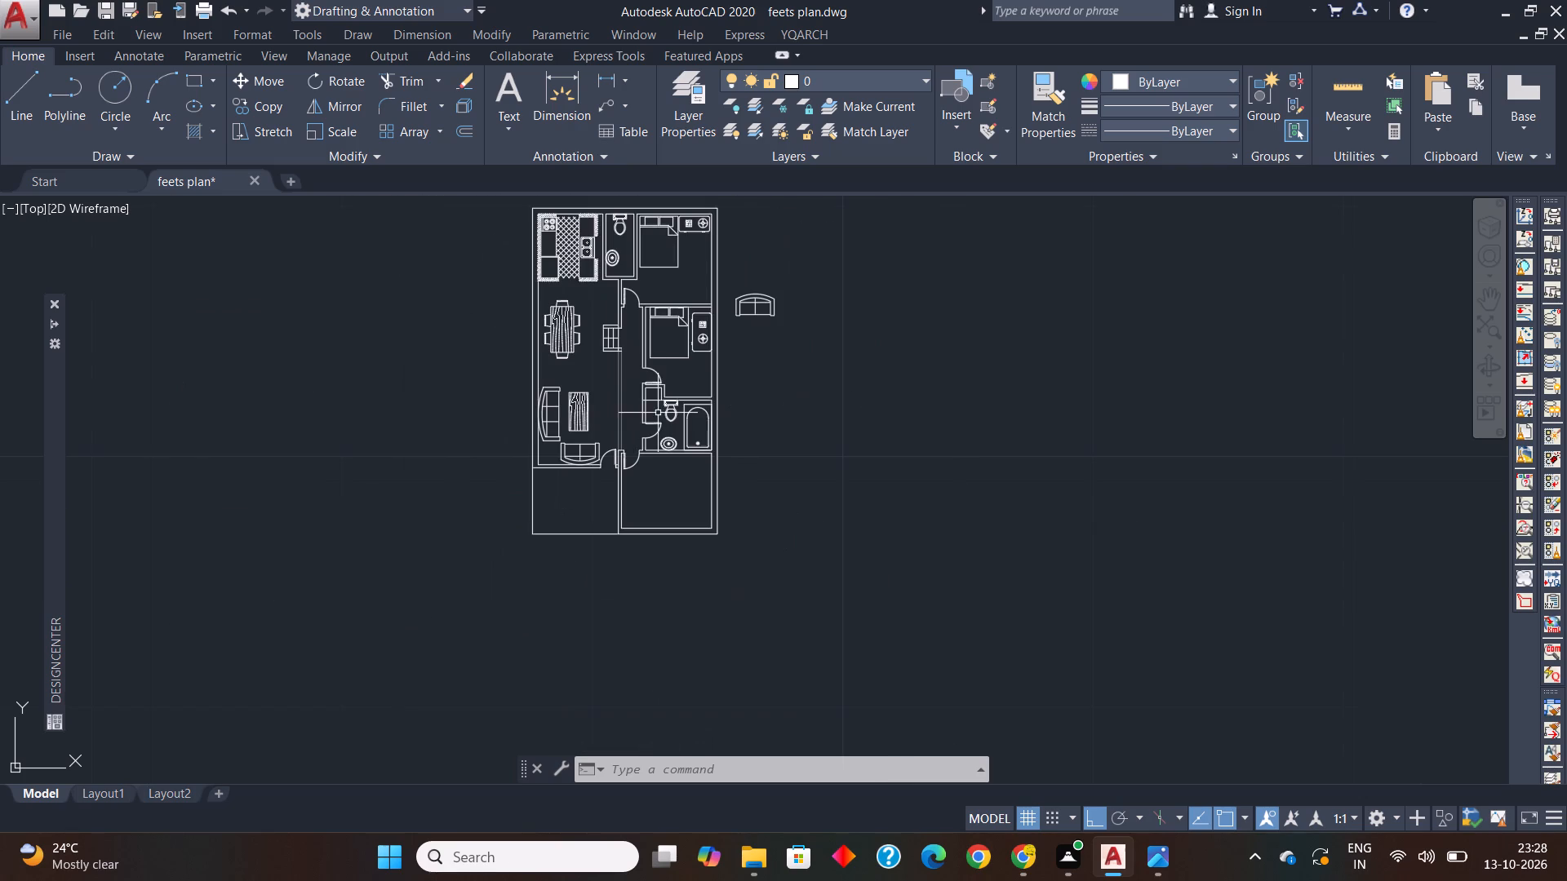
scroll(672, 314, "up", 3)
scroll(748, 300, "up", 1)
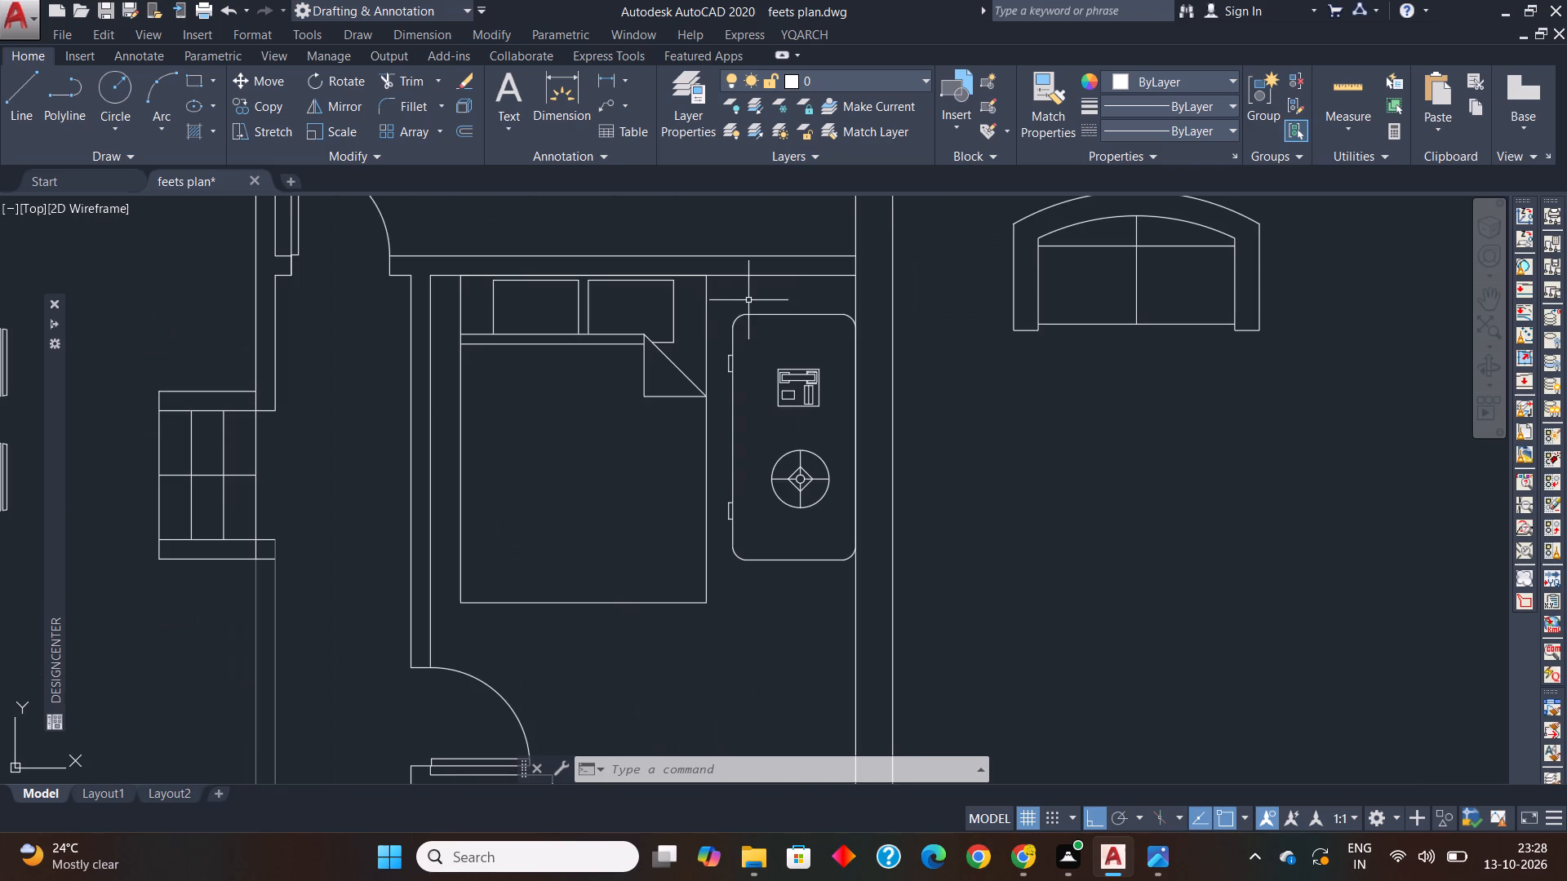
left_click(754, 297)
left_click(612, 538)
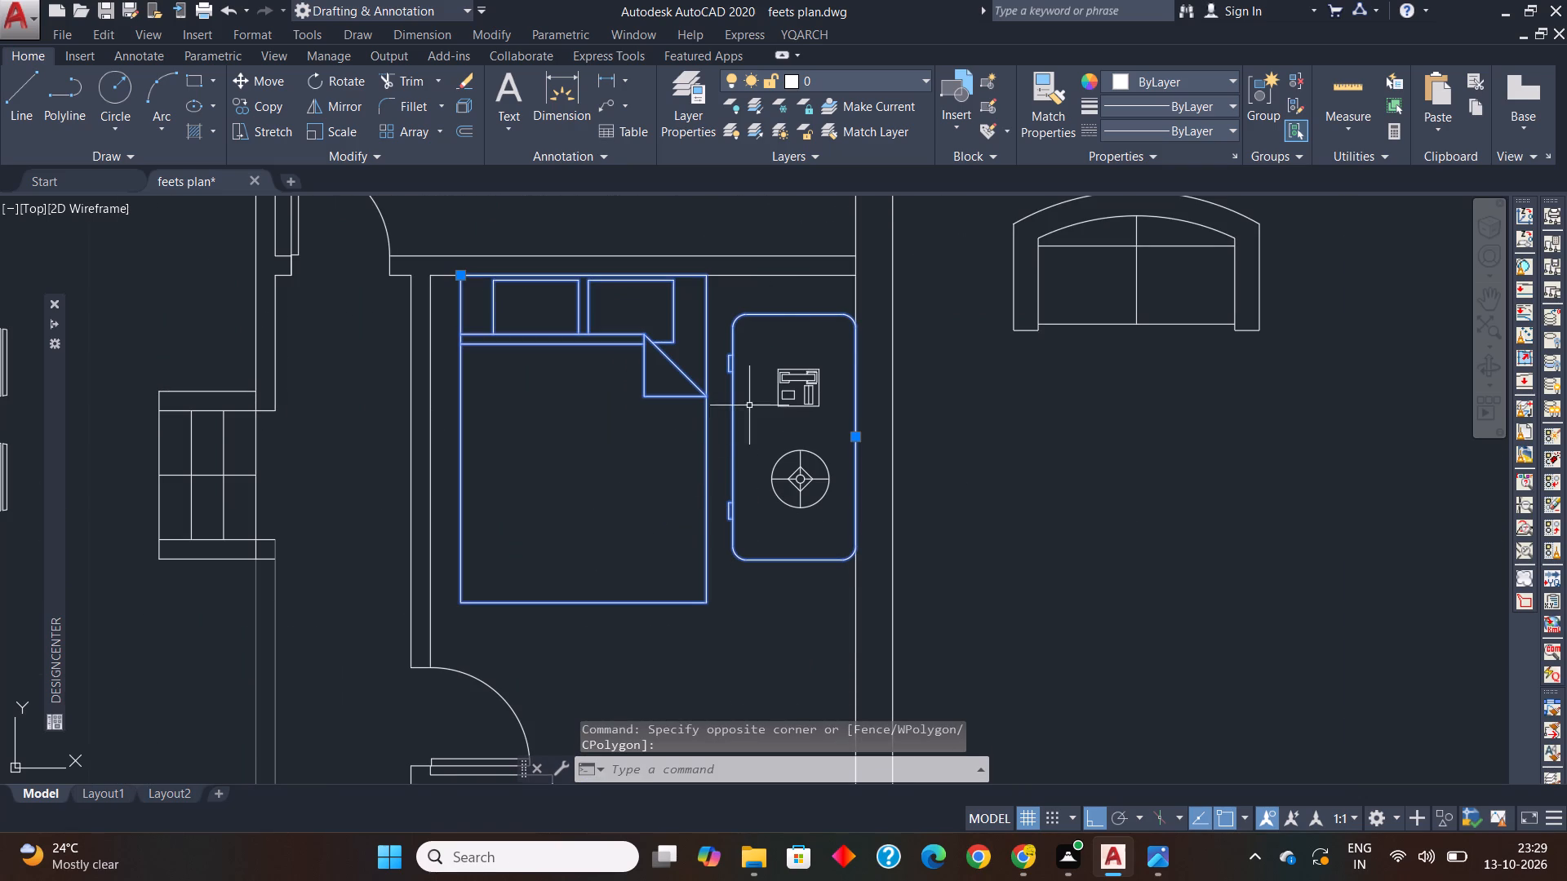
left_click(831, 339)
left_click(770, 522)
scroll(724, 427, "down", 2)
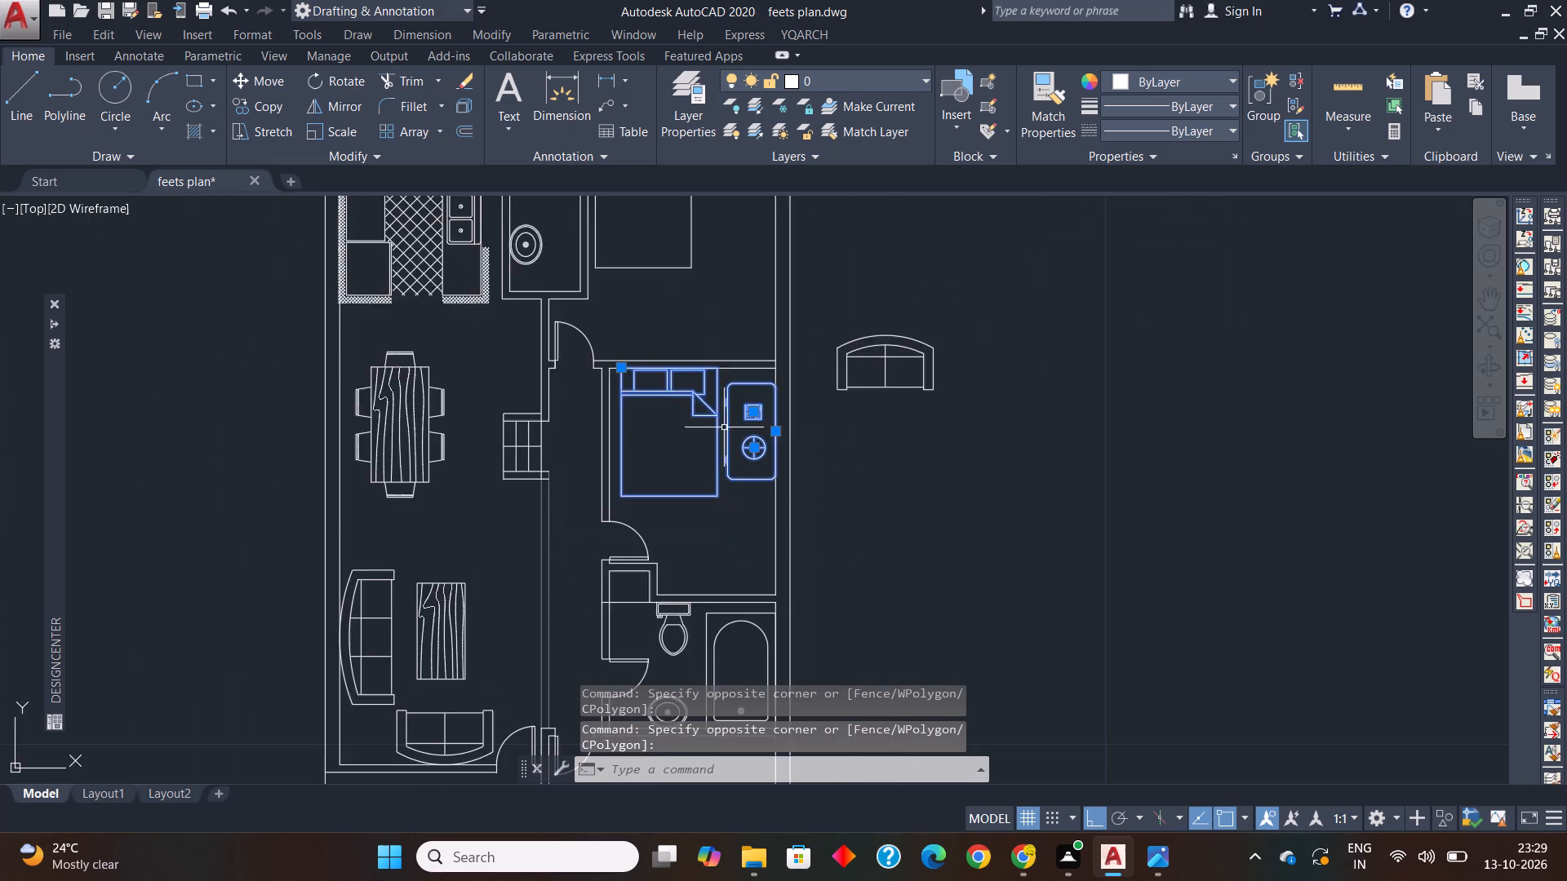
middle_click_drag(724, 427, 707, 248)
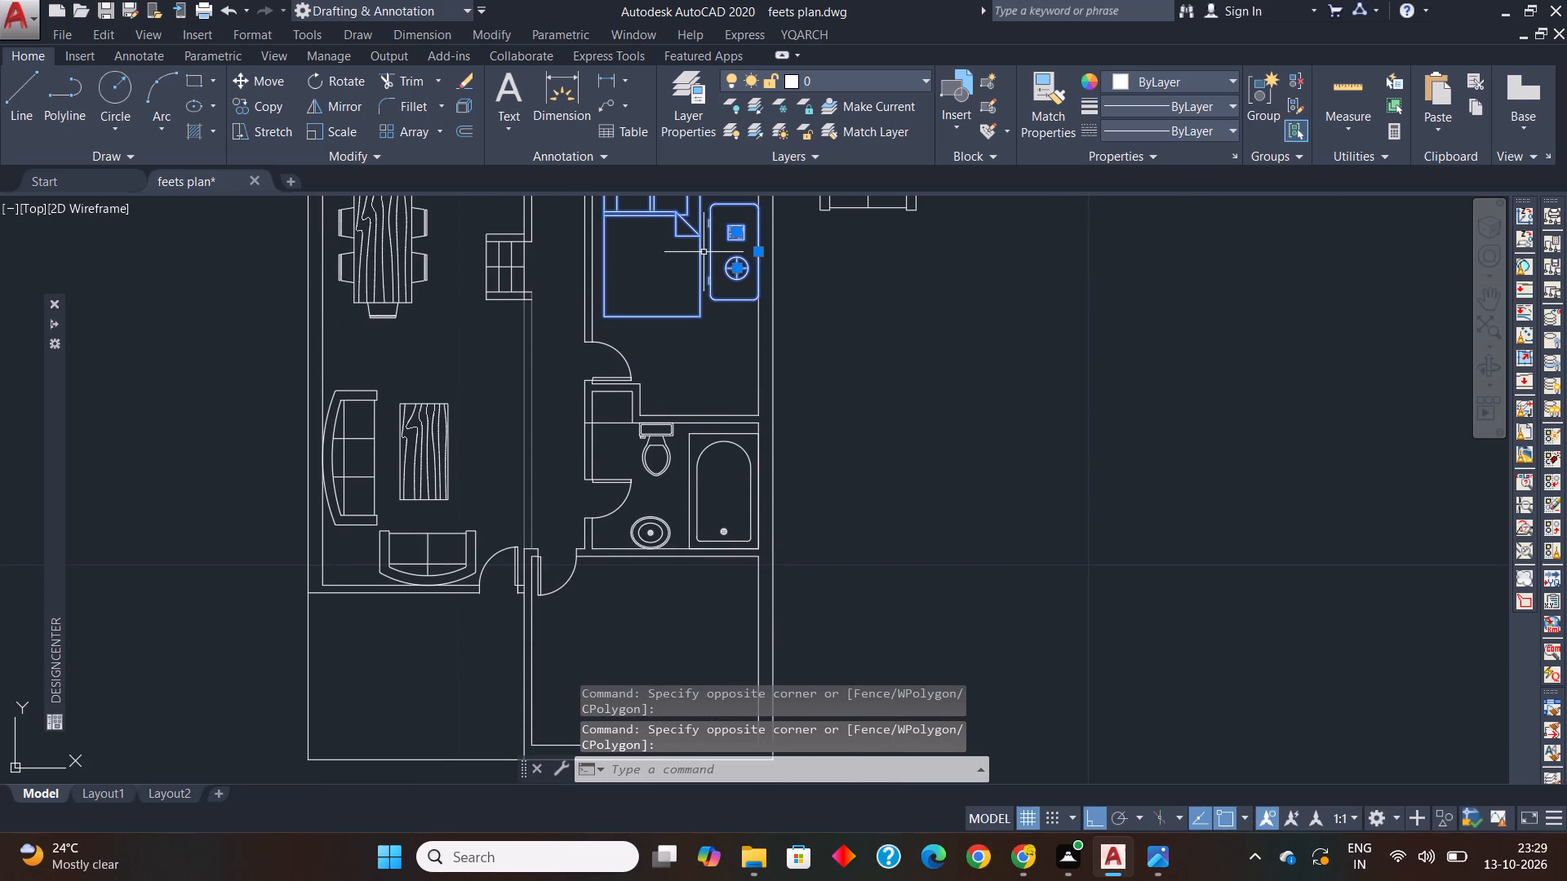
key("c")
type("o")
key("space")
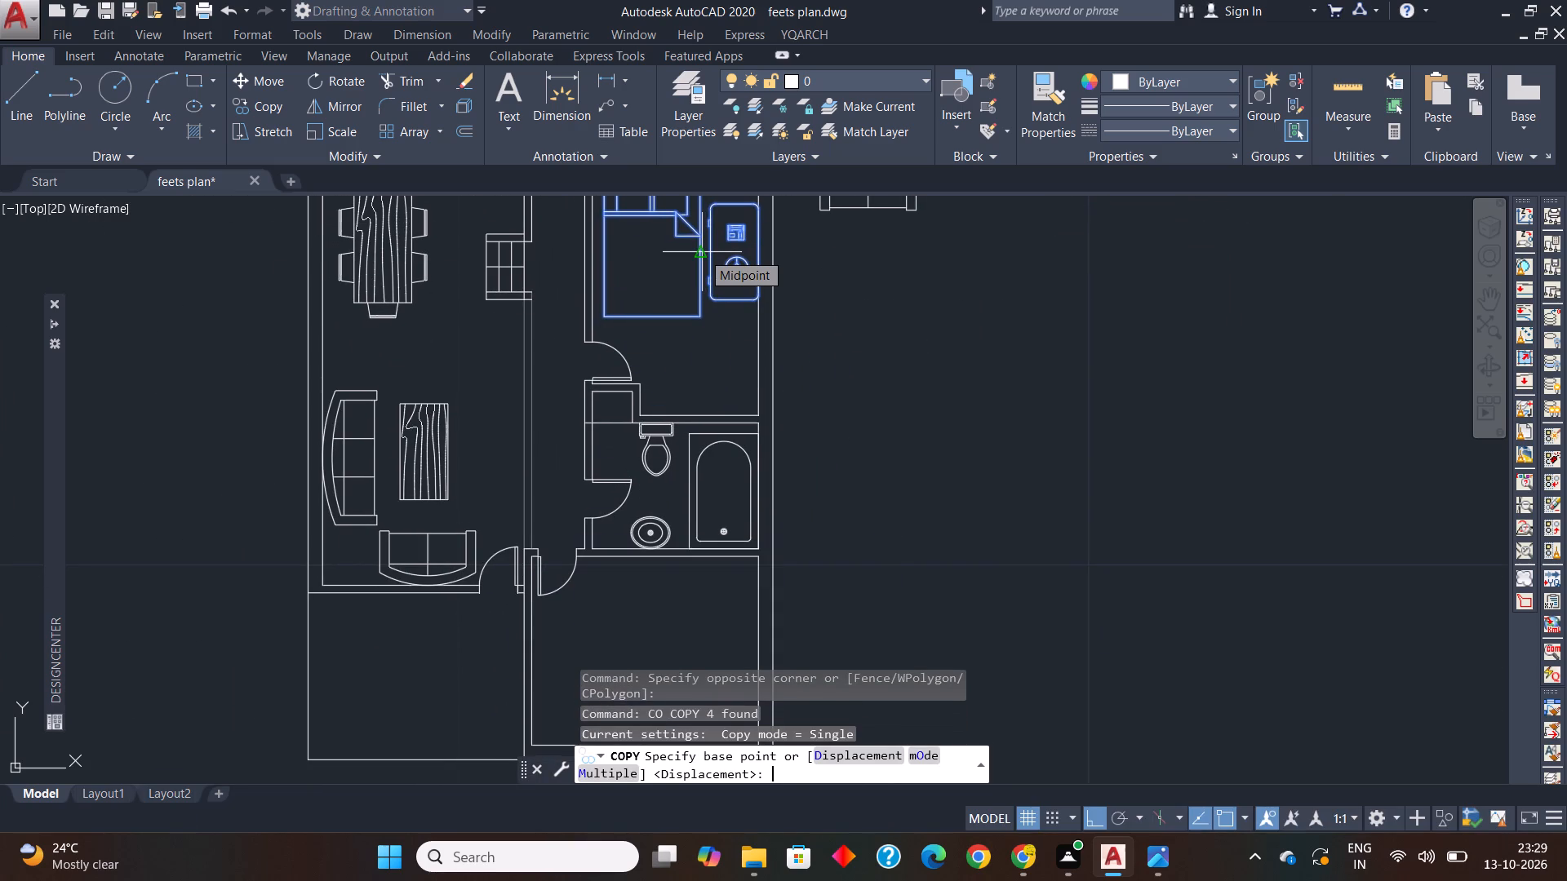
middle_click_drag(717, 352, 743, 513)
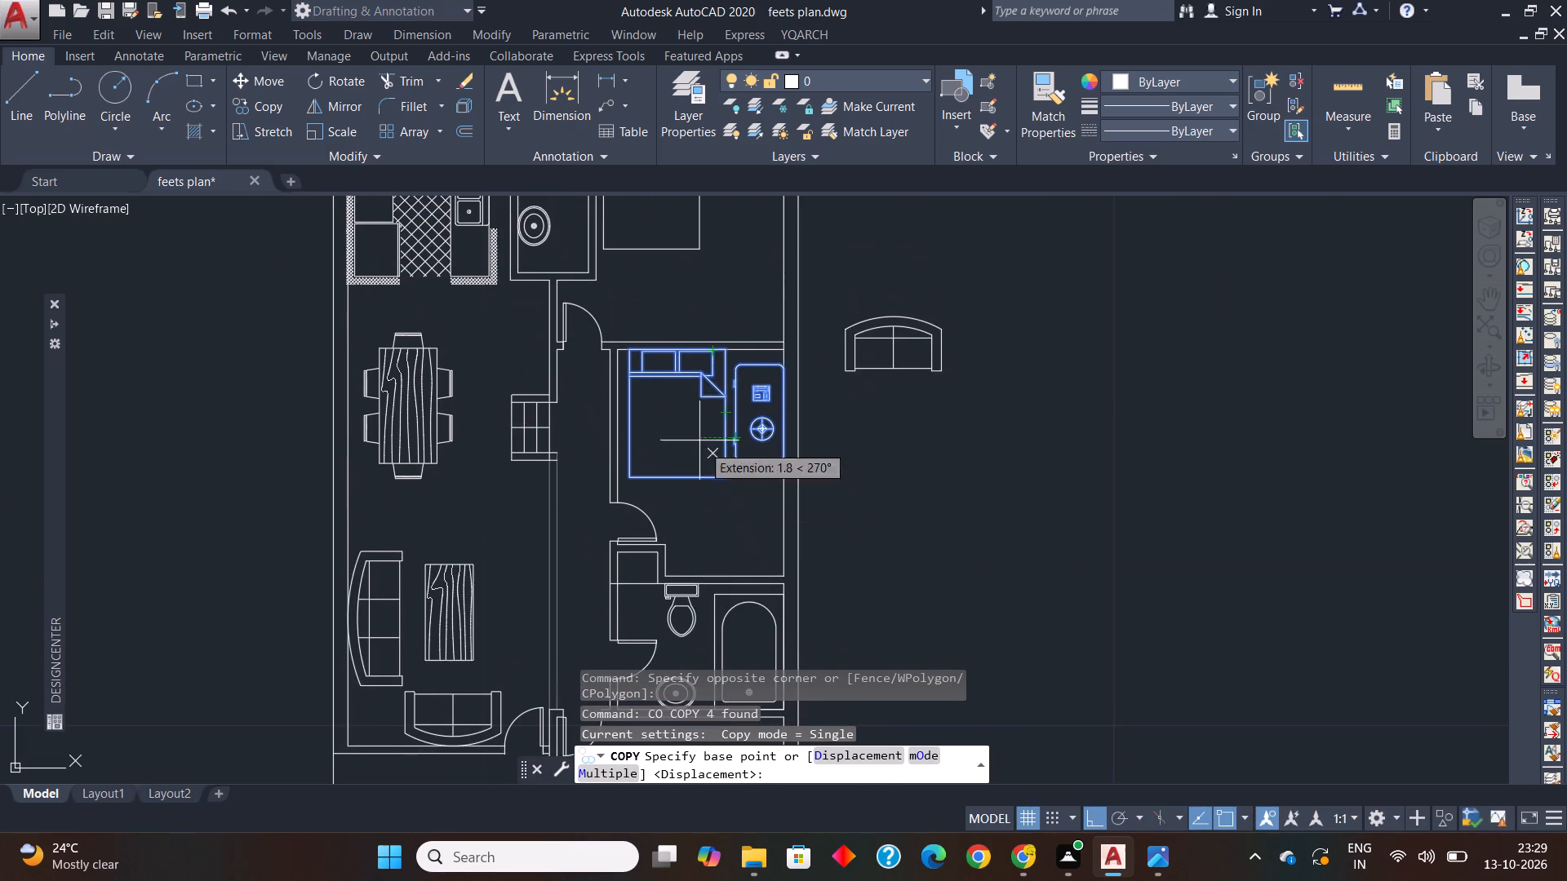
scroll(638, 356, "up", 2)
left_click(607, 340)
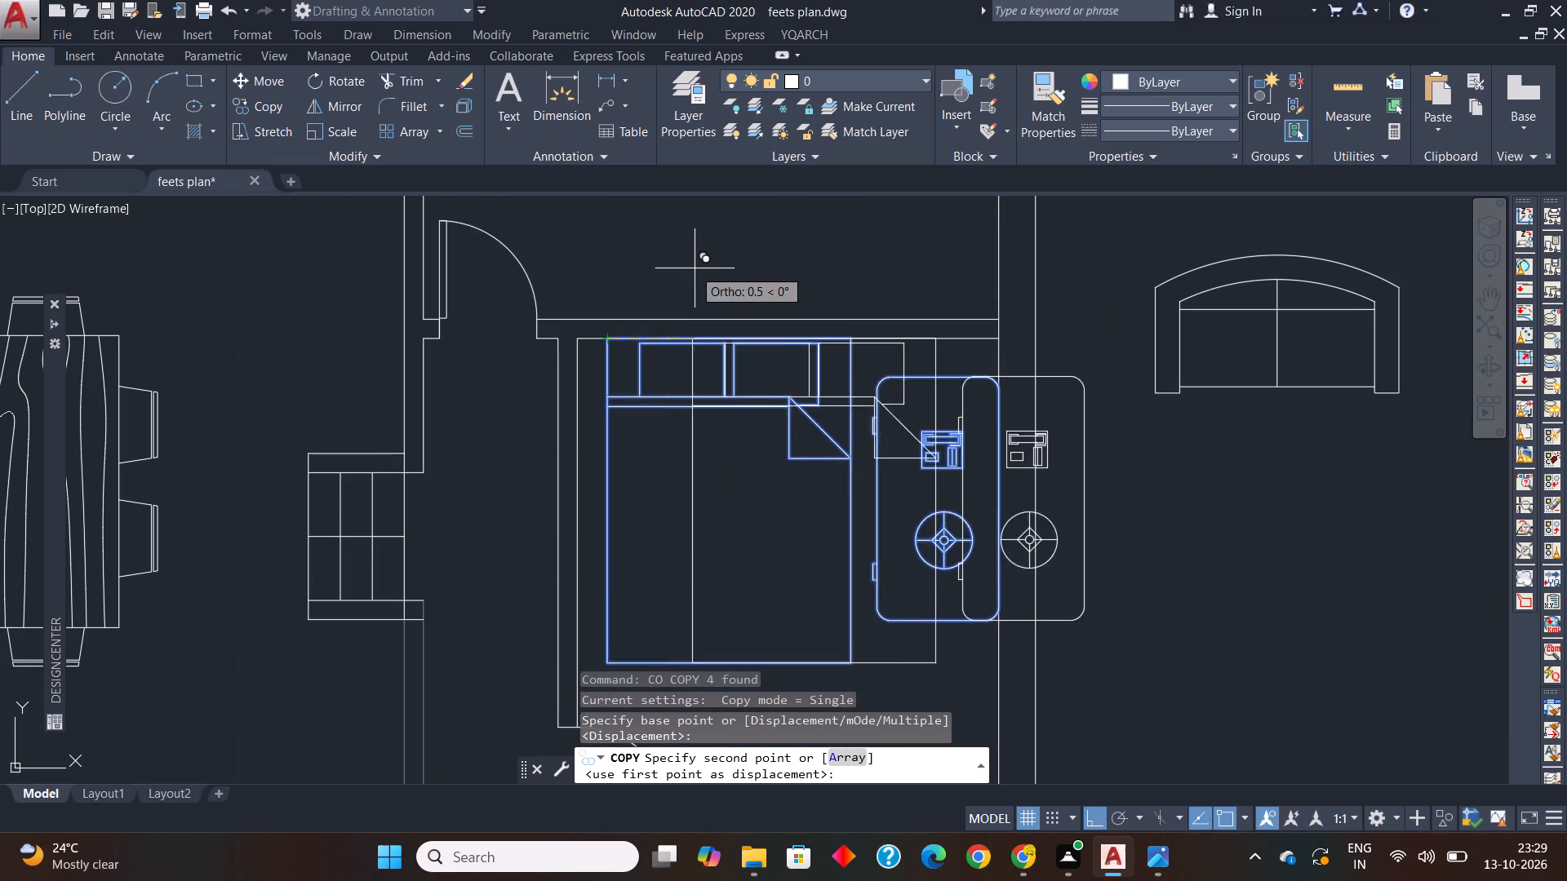
scroll(695, 270, "down", 3)
scroll(688, 536, "up", 3)
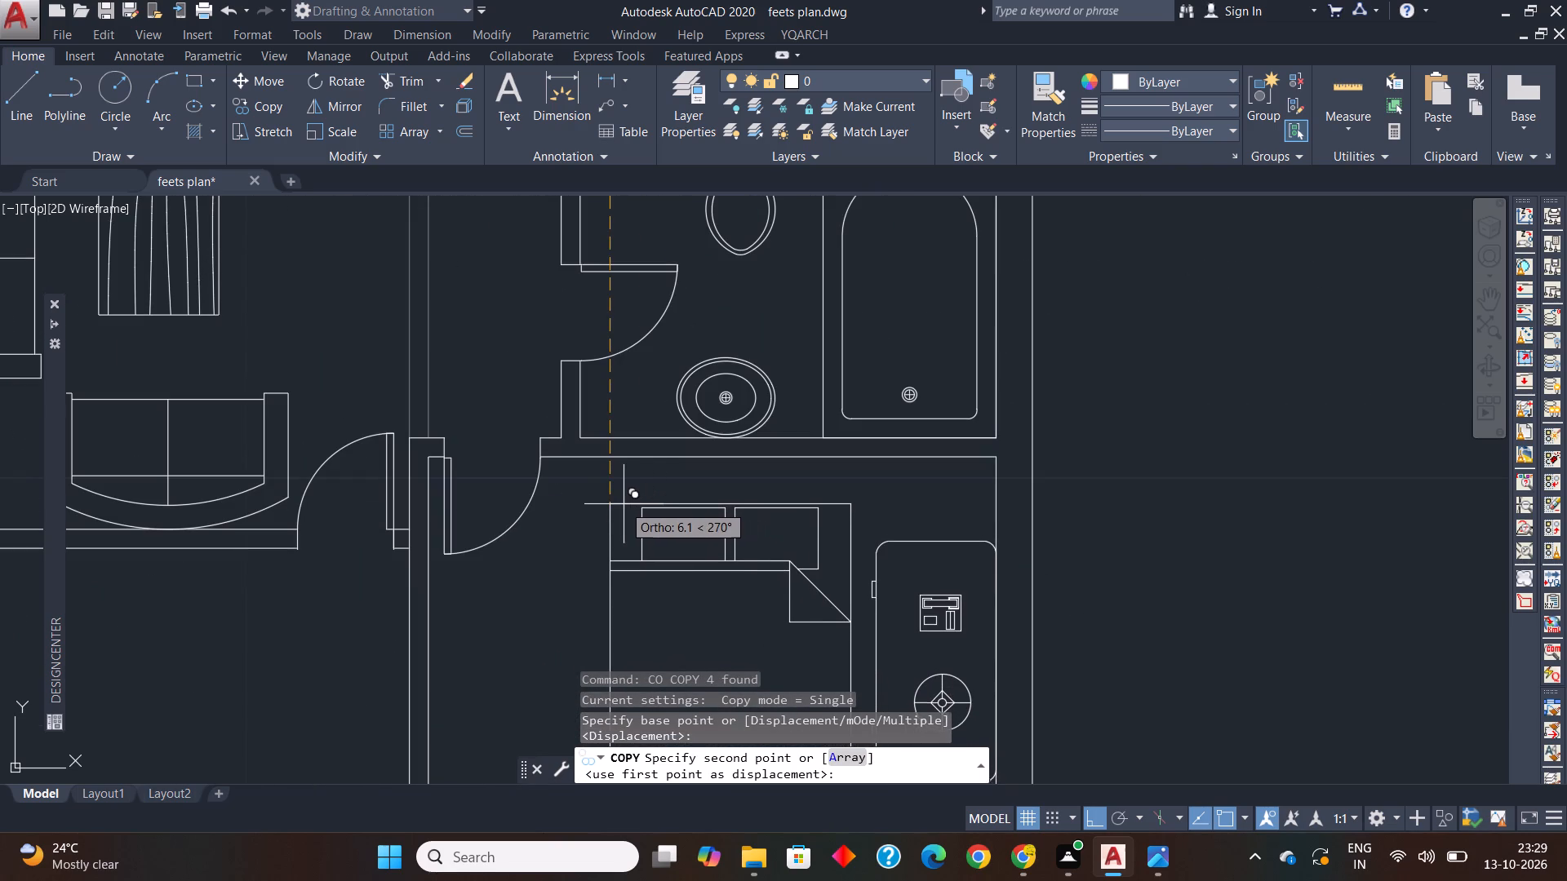
left_click(615, 500)
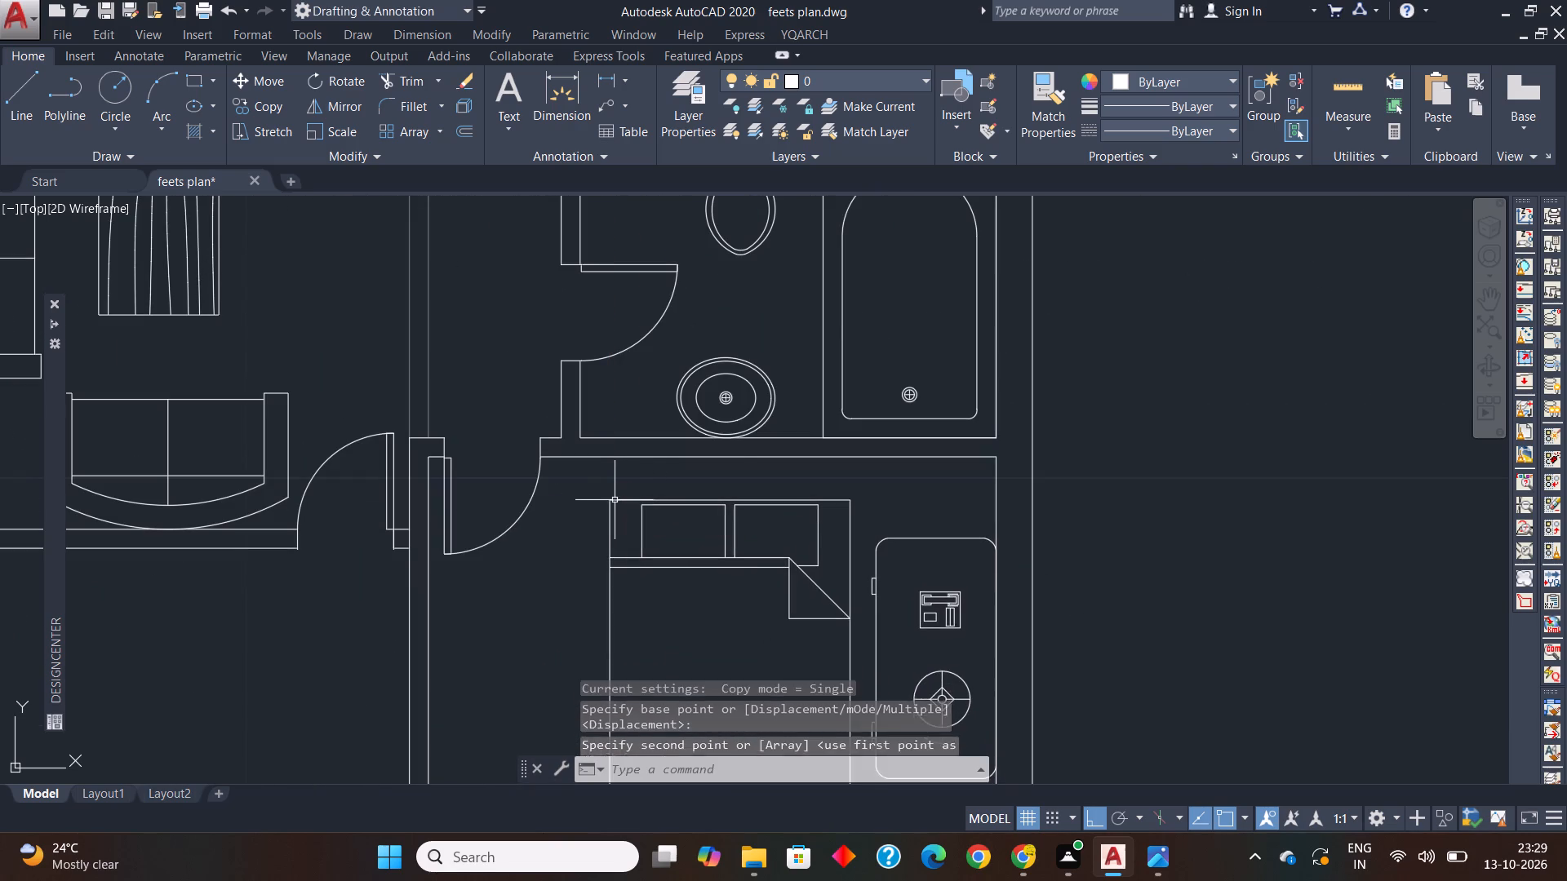
scroll(611, 496, "down", 2)
middle_click_drag(610, 494, 601, 410)
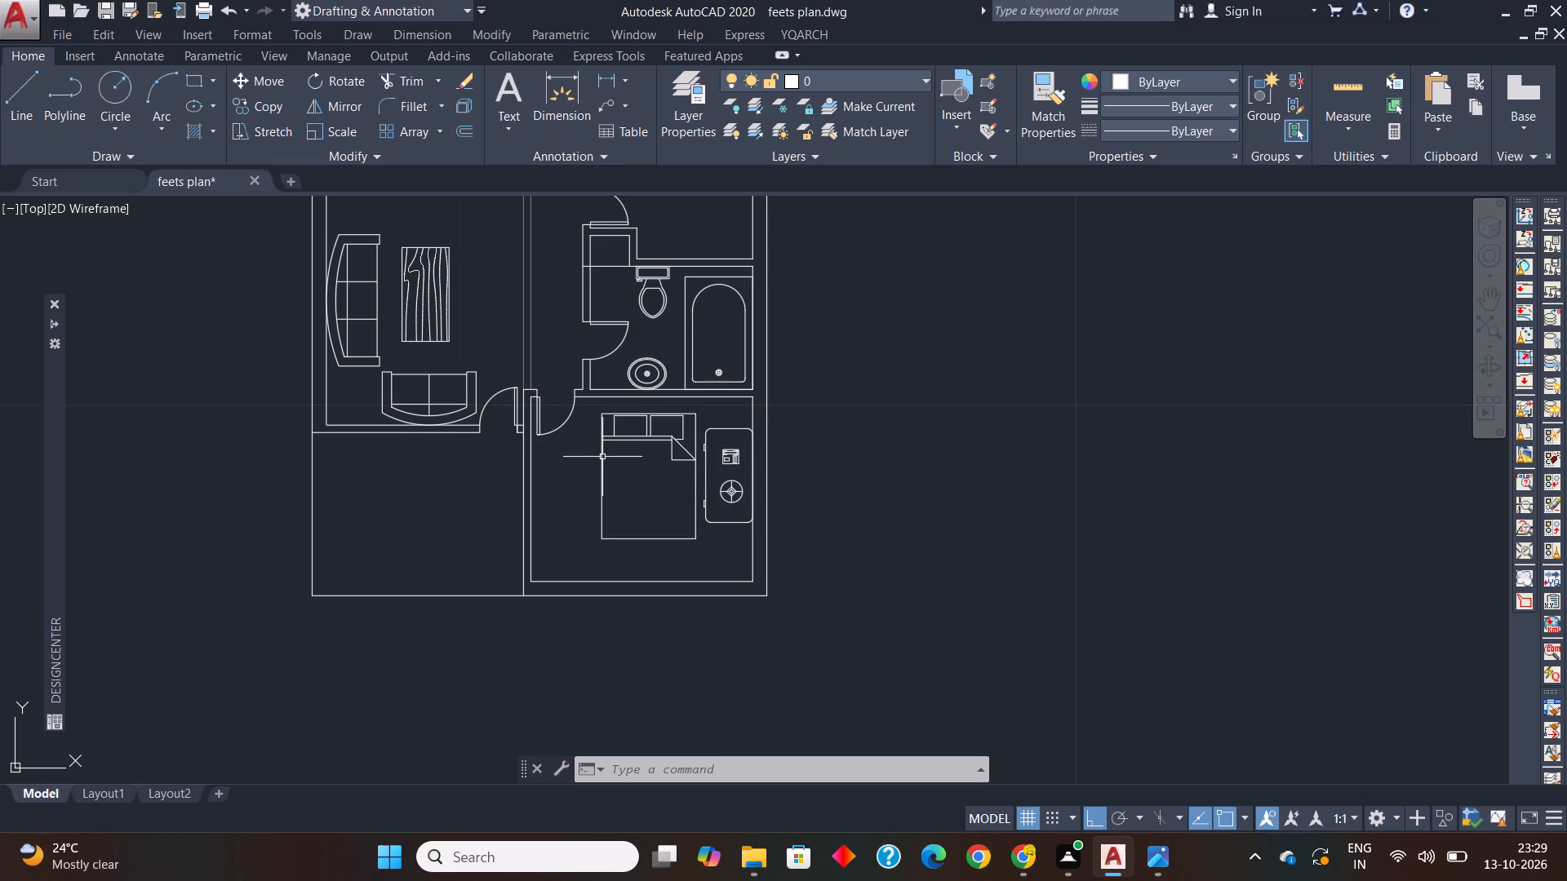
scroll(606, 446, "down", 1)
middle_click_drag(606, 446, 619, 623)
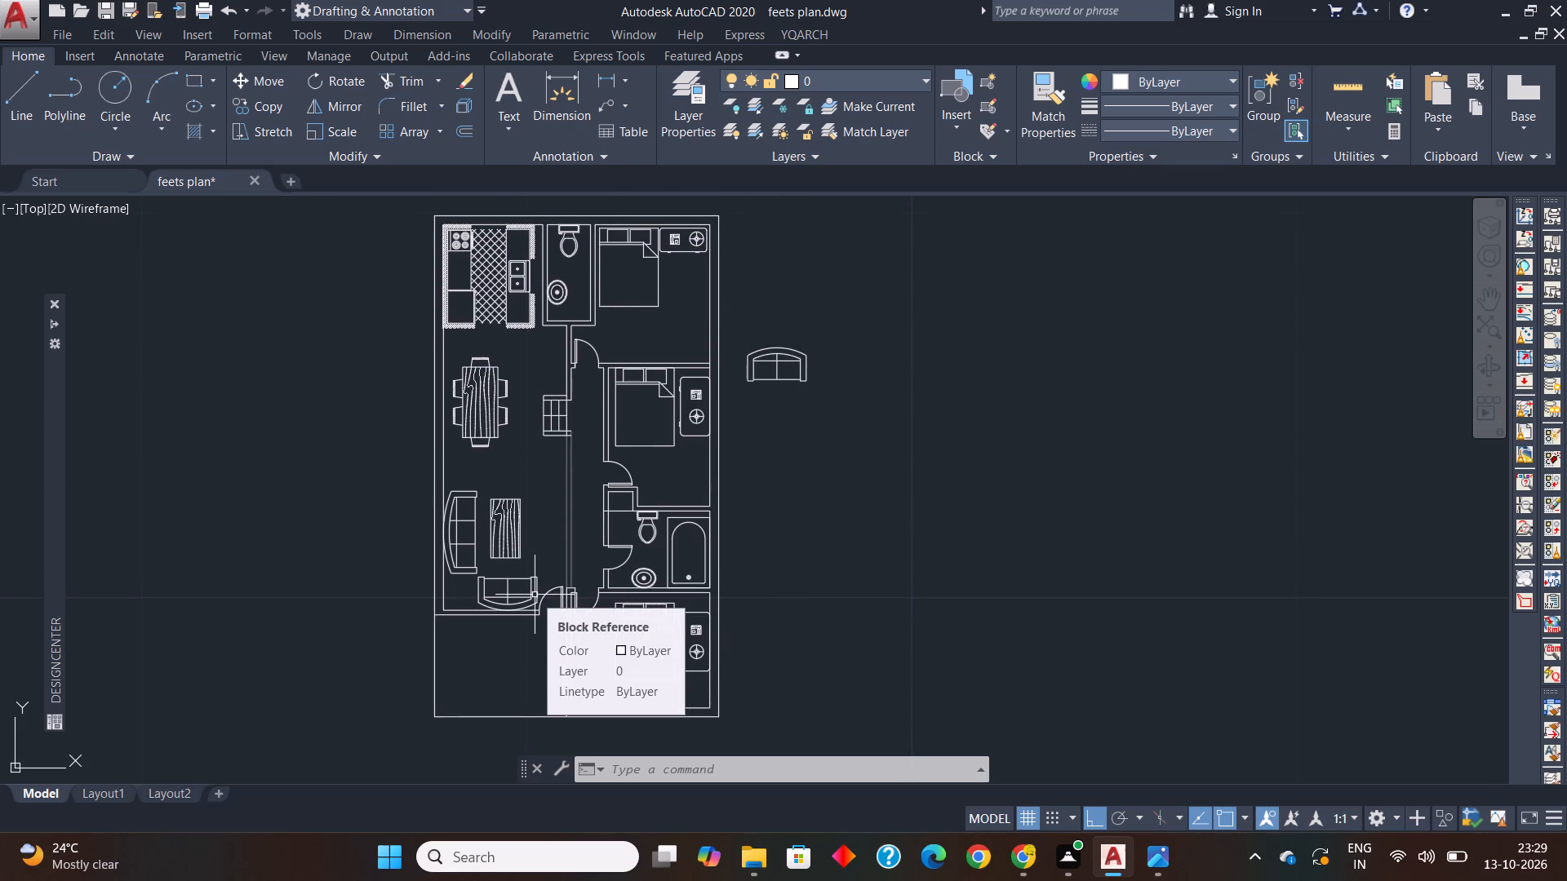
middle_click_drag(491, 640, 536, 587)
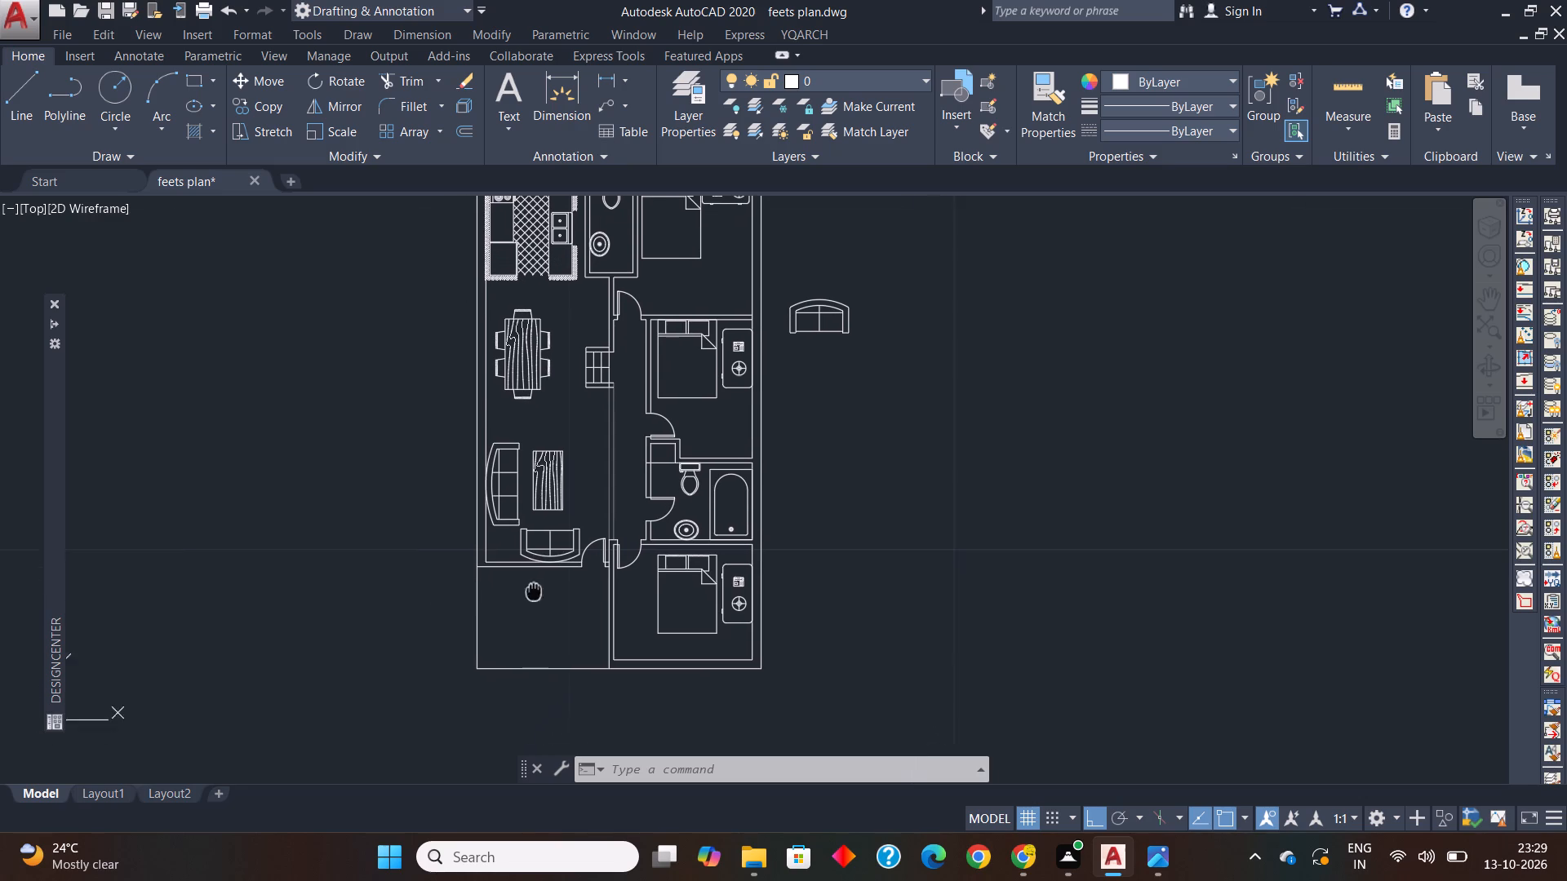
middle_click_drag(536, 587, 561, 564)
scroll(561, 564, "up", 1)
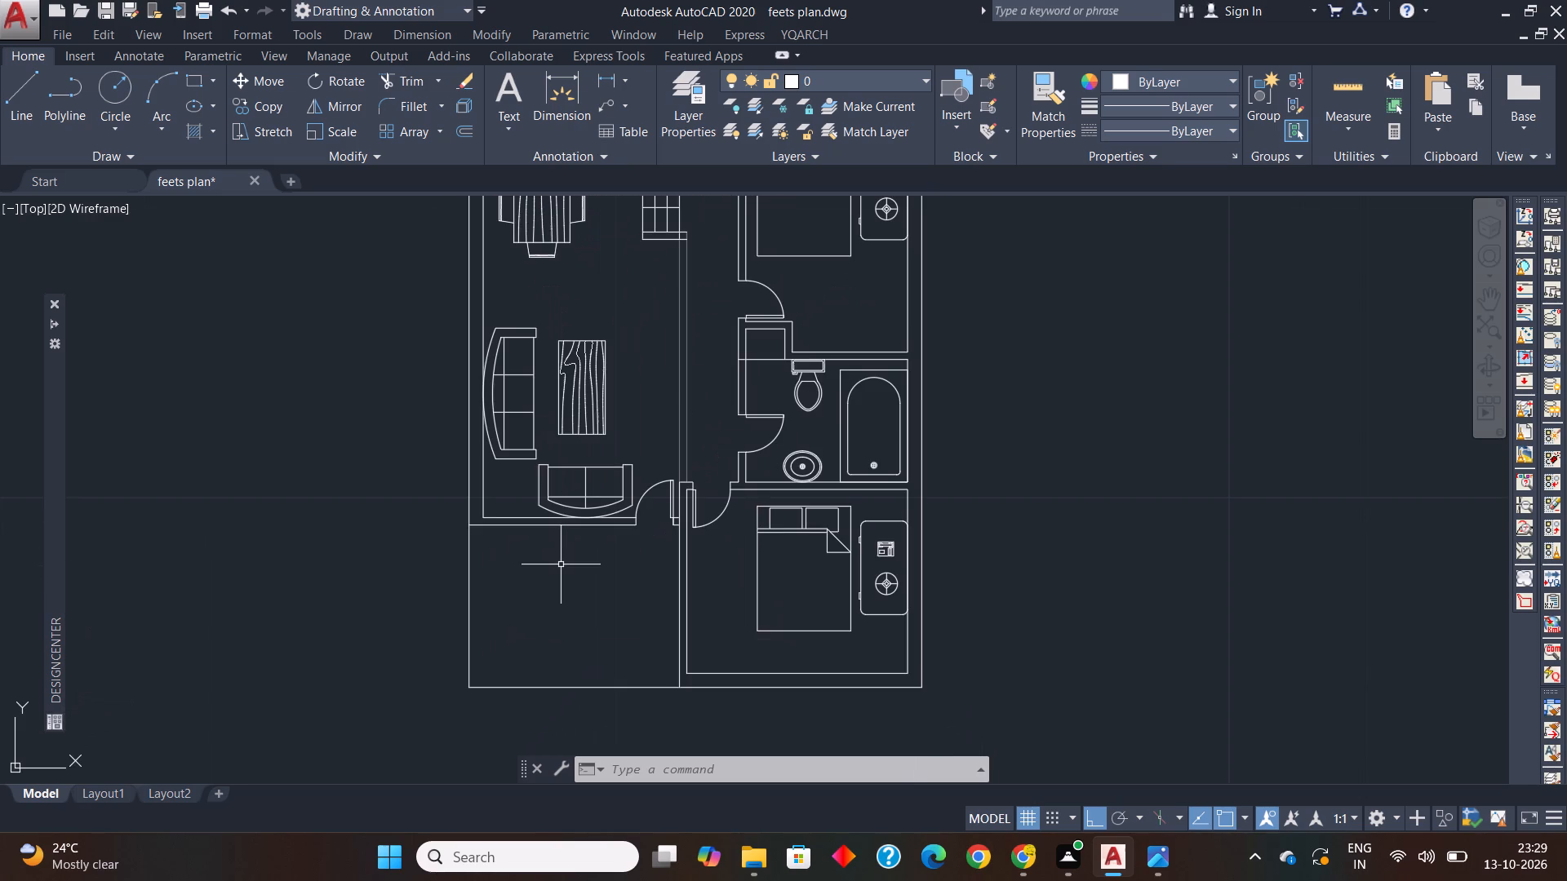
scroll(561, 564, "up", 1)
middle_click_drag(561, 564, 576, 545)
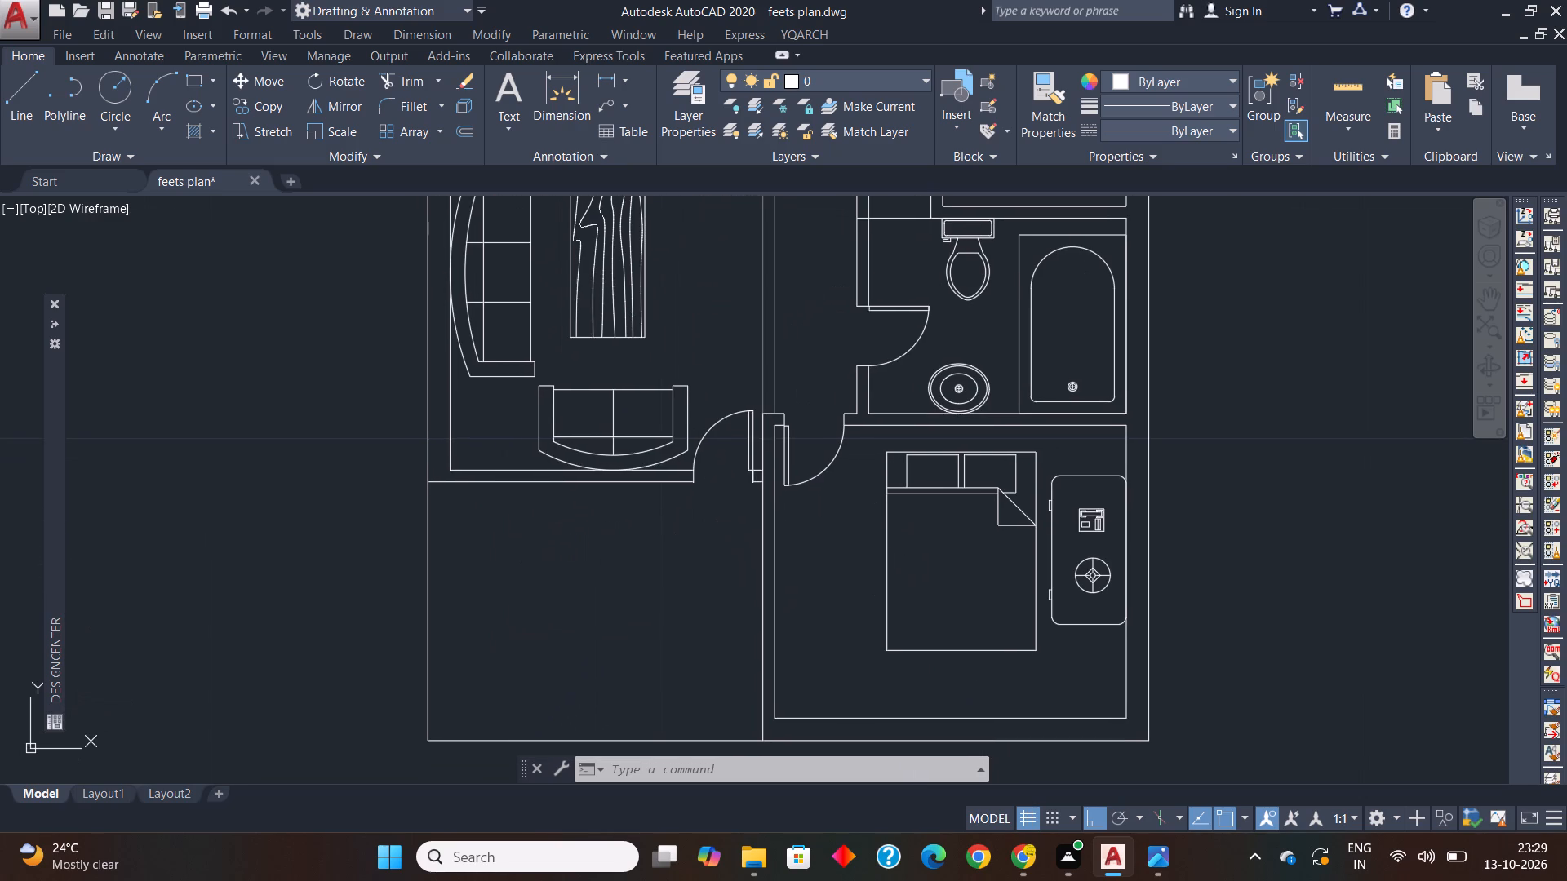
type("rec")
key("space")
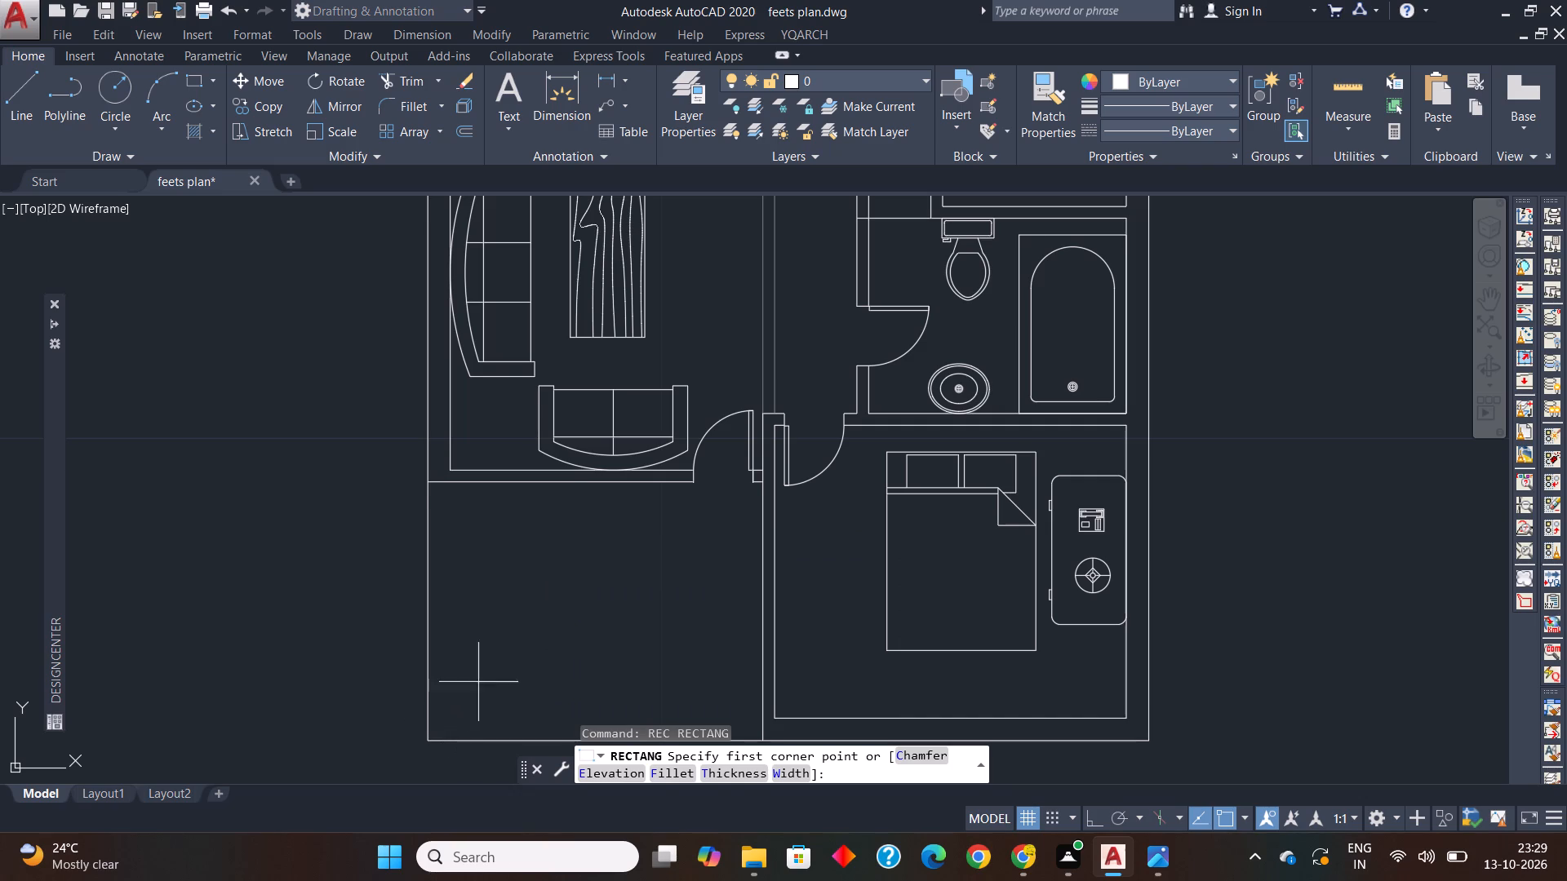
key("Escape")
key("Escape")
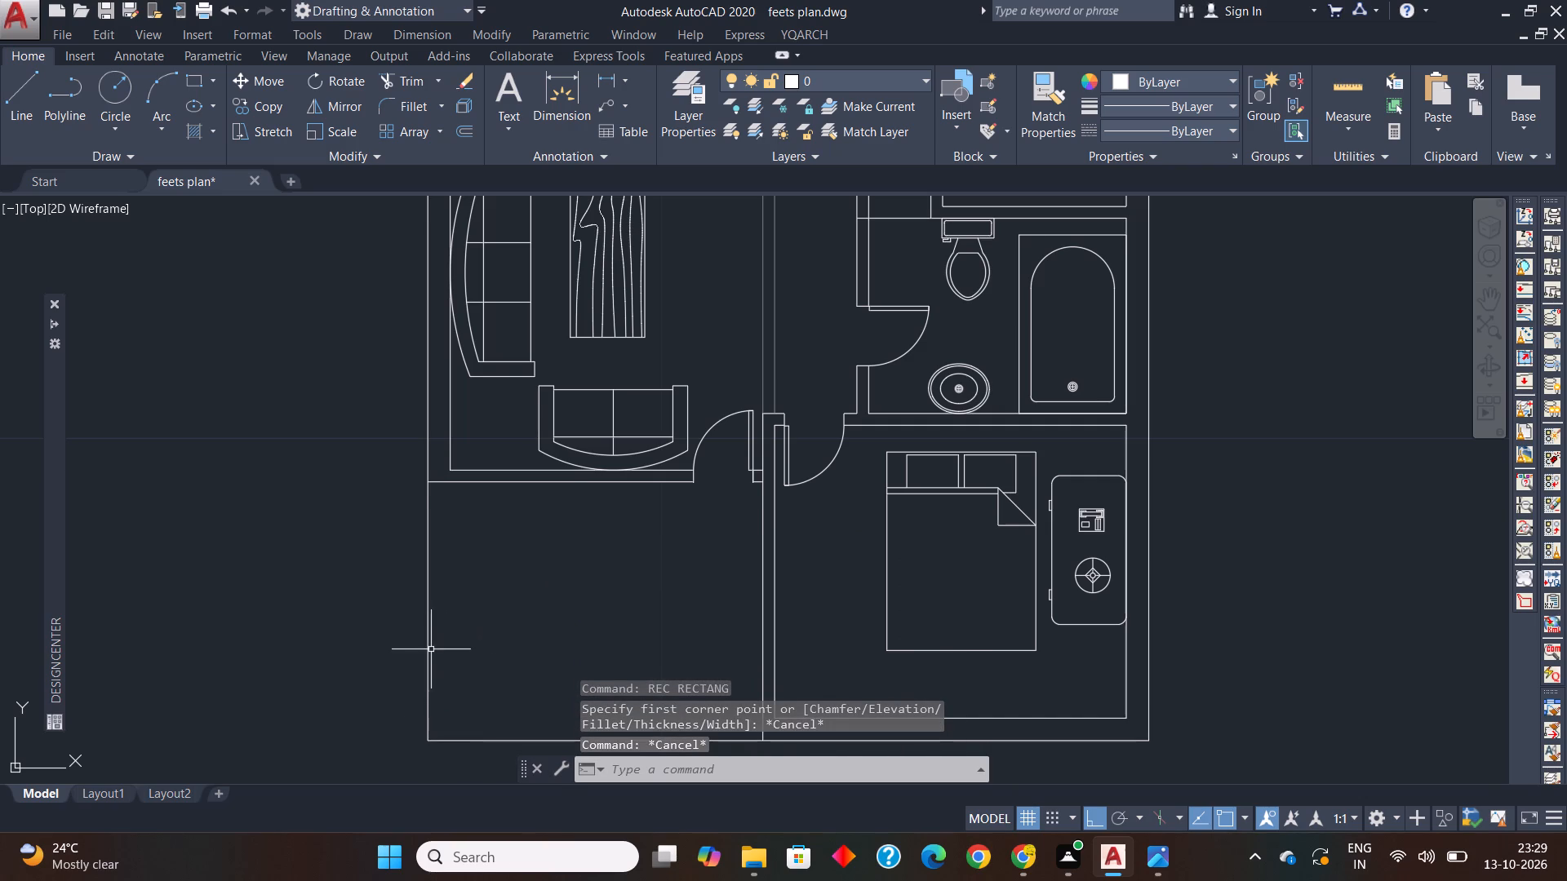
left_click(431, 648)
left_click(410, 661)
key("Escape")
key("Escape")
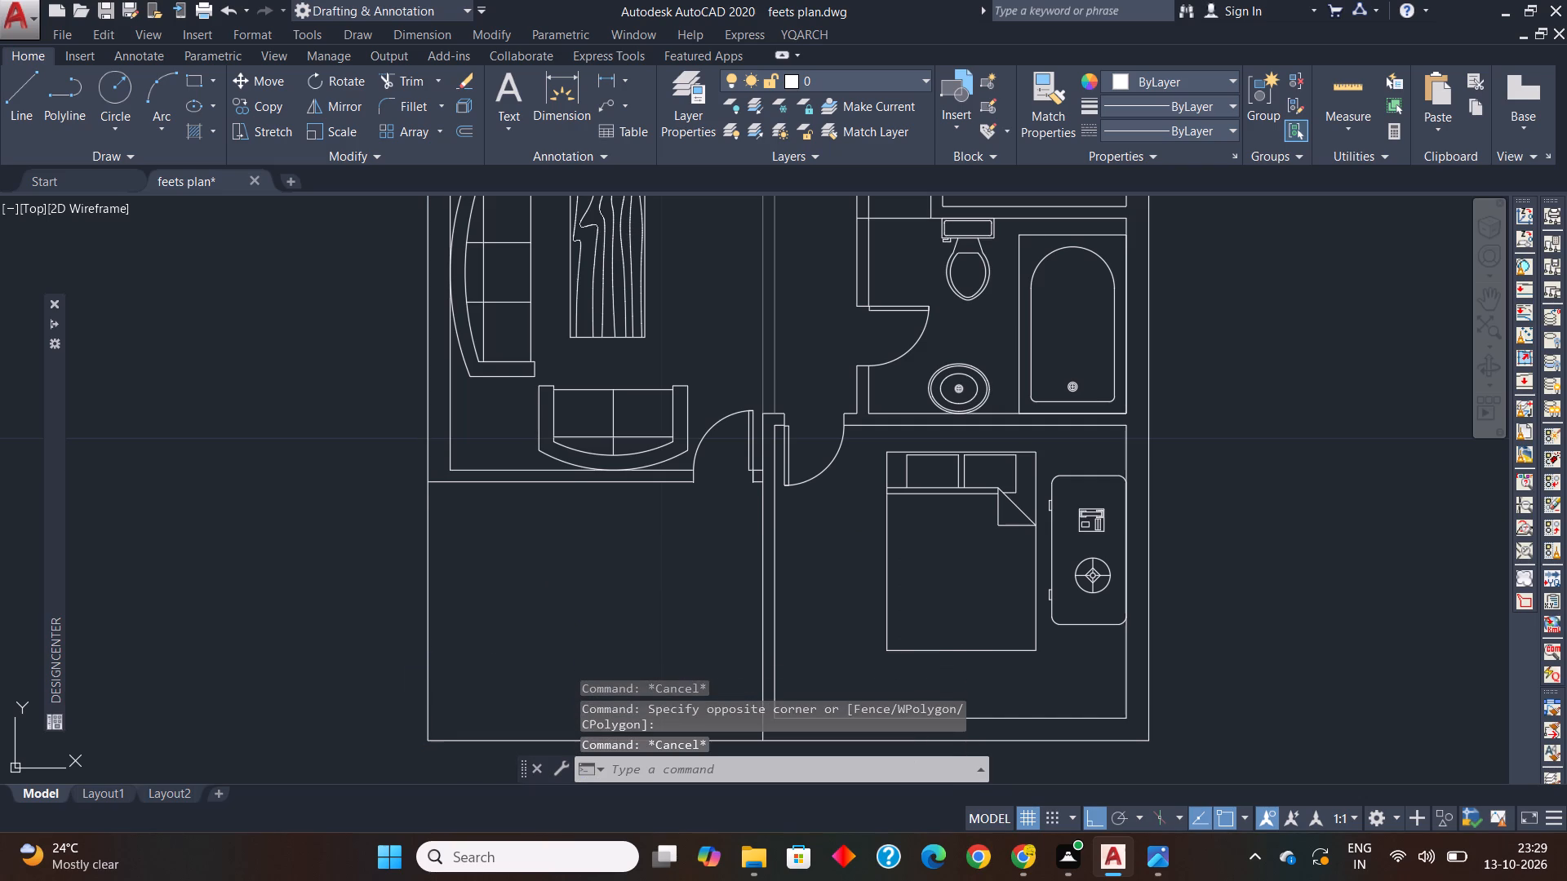
Trim away the bottom and outer side boundary lines of the empty area below the living room.
type("tr")
key("space")
key("space")
left_click(471, 739)
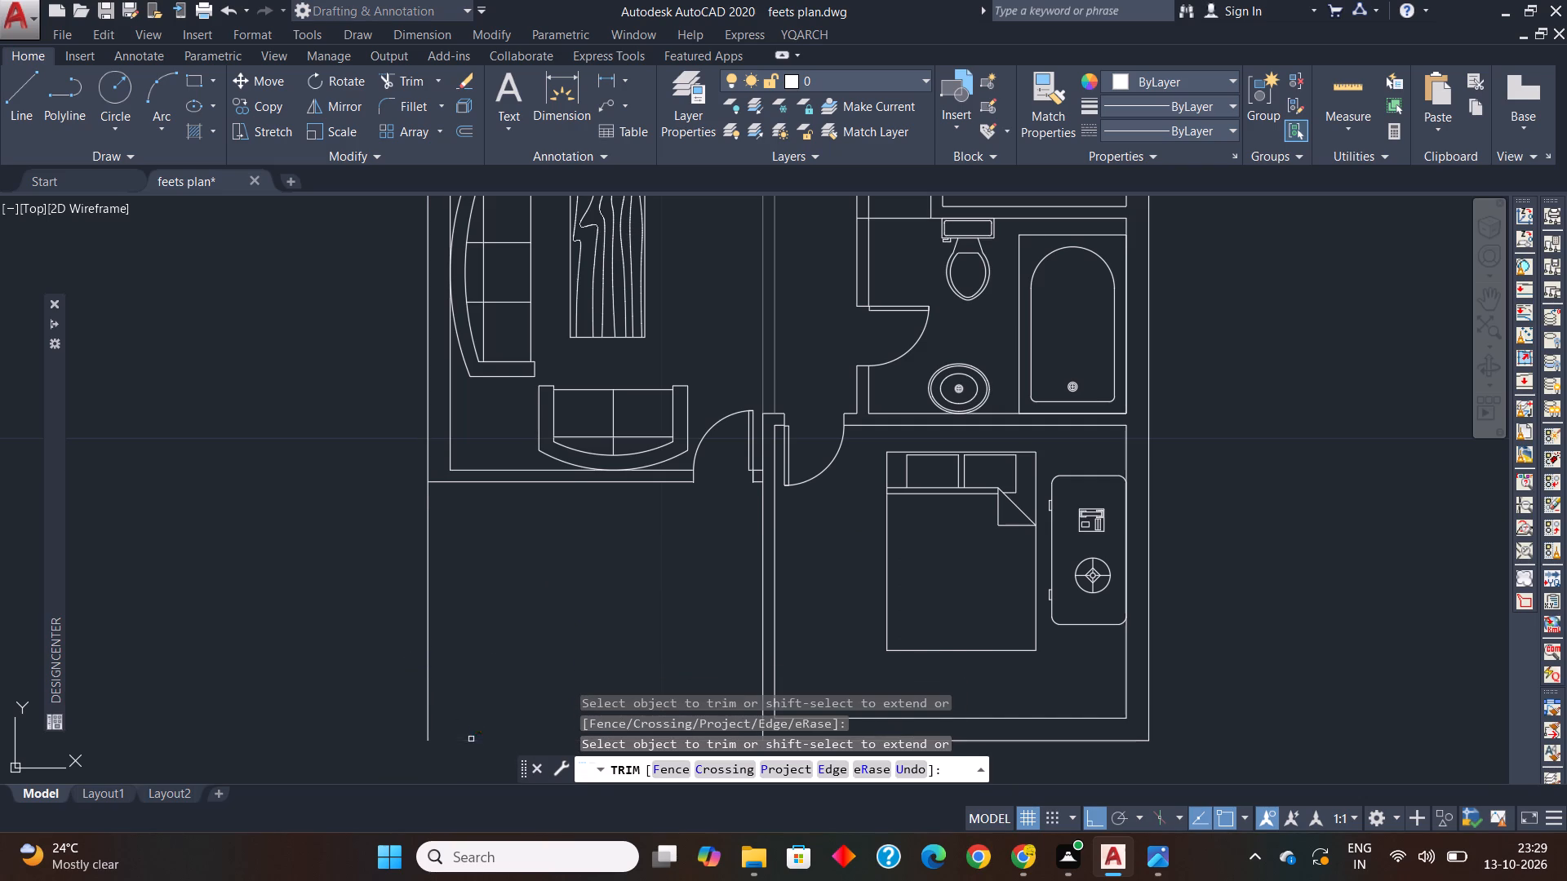
left_click(428, 694)
scroll(357, 554, "down", 2)
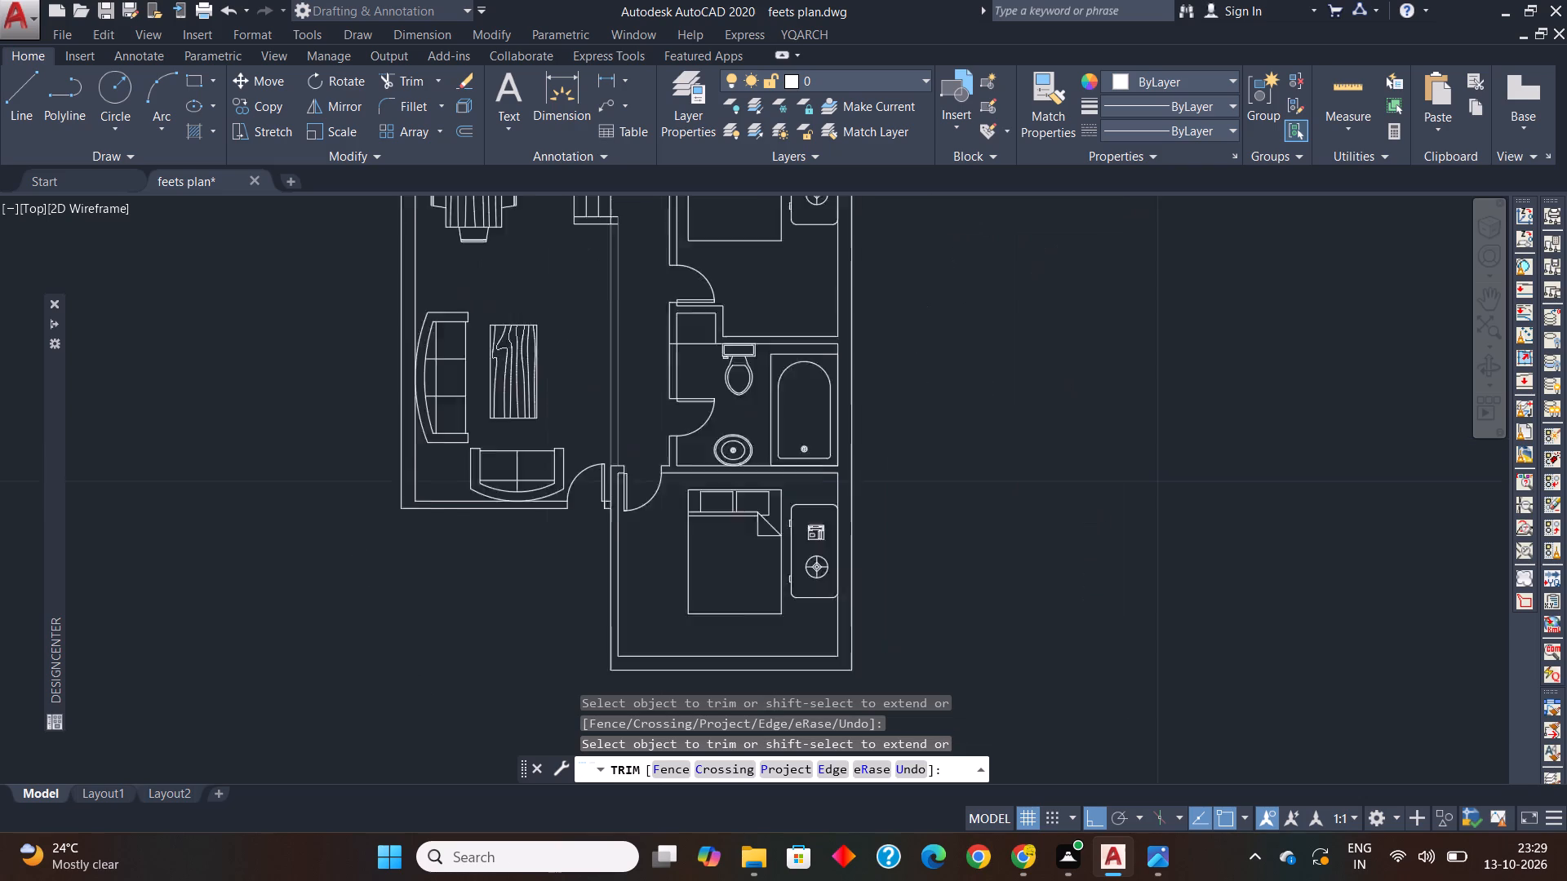
middle_click_drag(388, 575, 431, 534)
key("Escape")
key("Escape")
key("Escape")
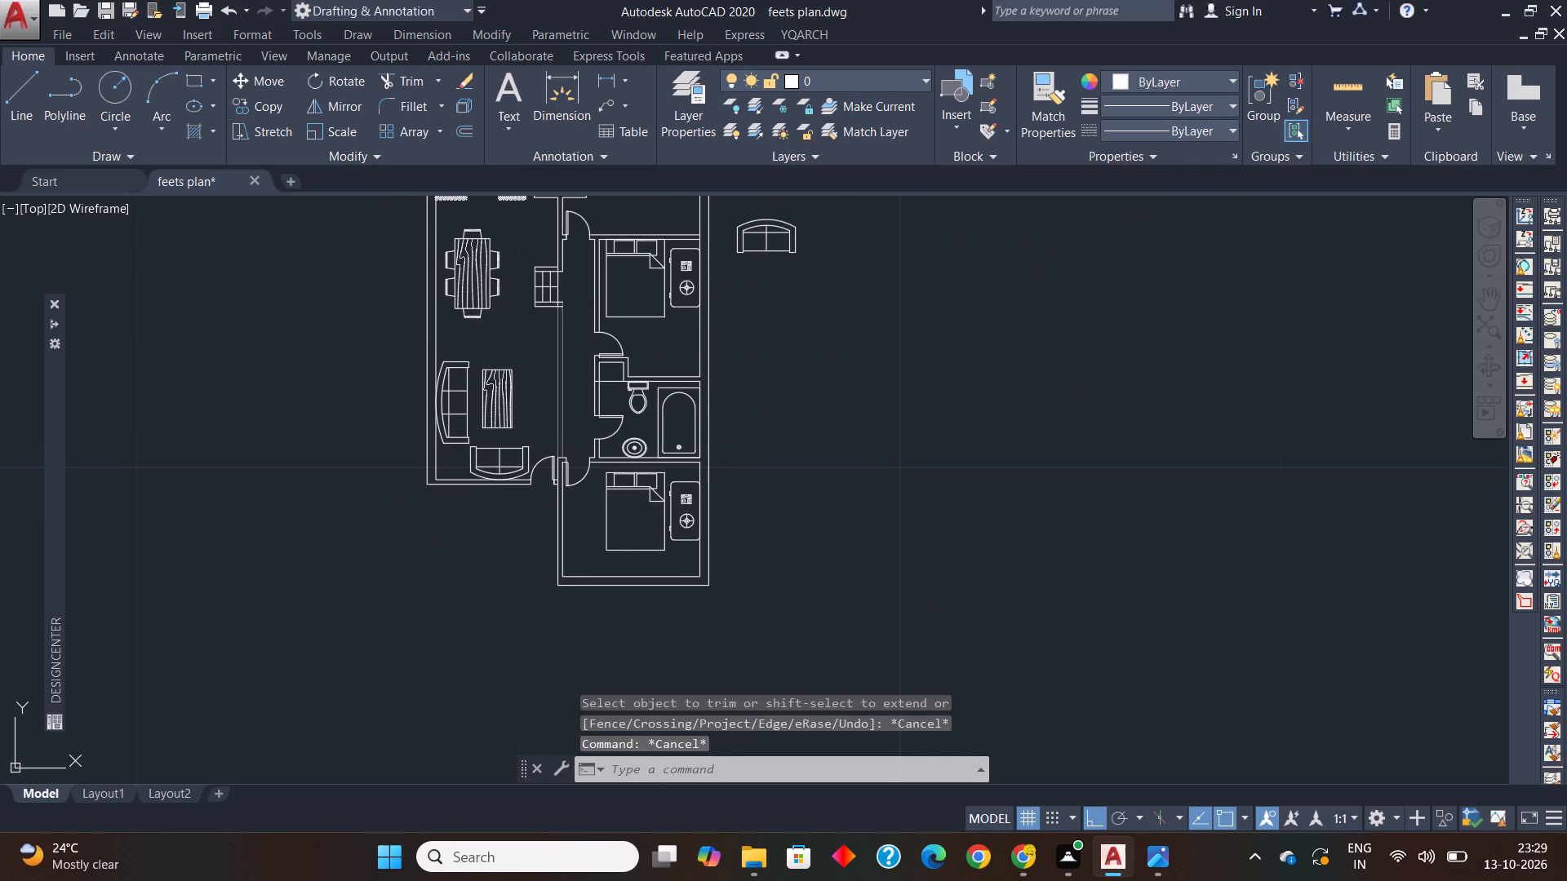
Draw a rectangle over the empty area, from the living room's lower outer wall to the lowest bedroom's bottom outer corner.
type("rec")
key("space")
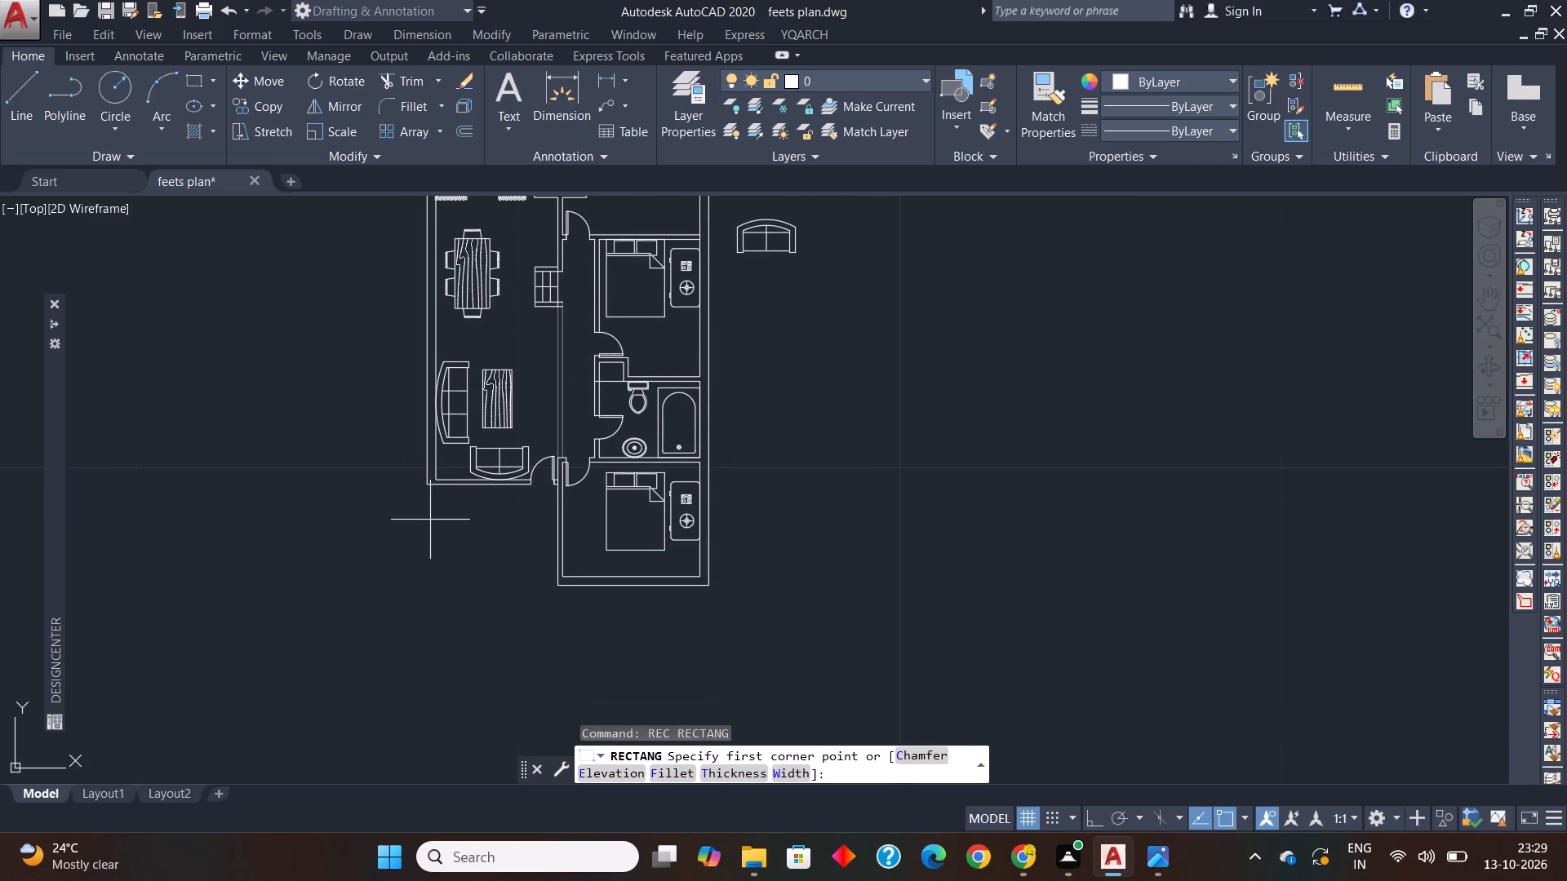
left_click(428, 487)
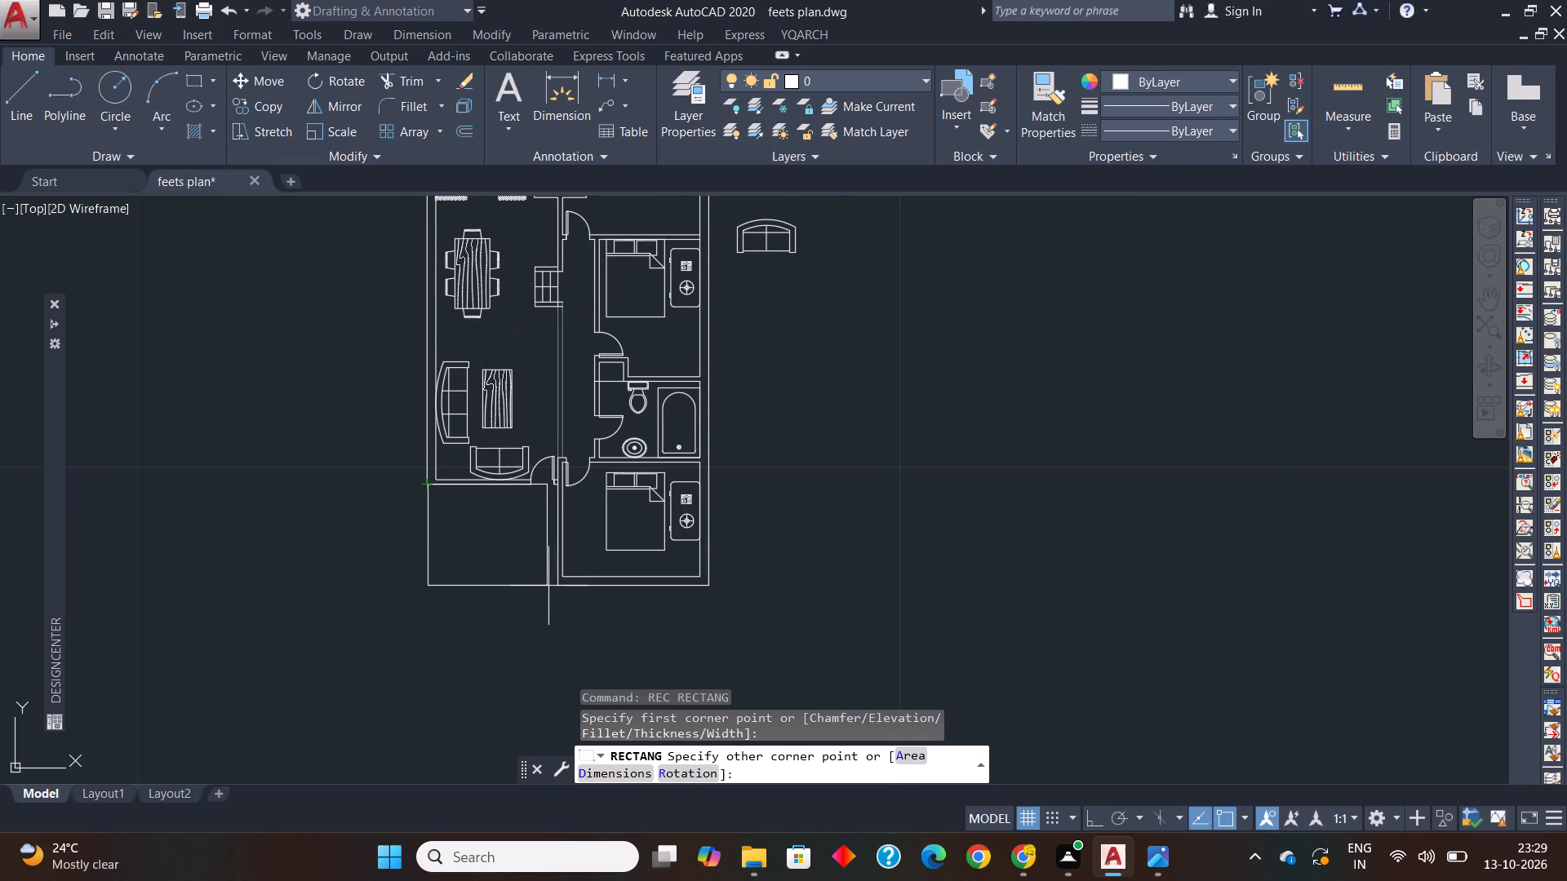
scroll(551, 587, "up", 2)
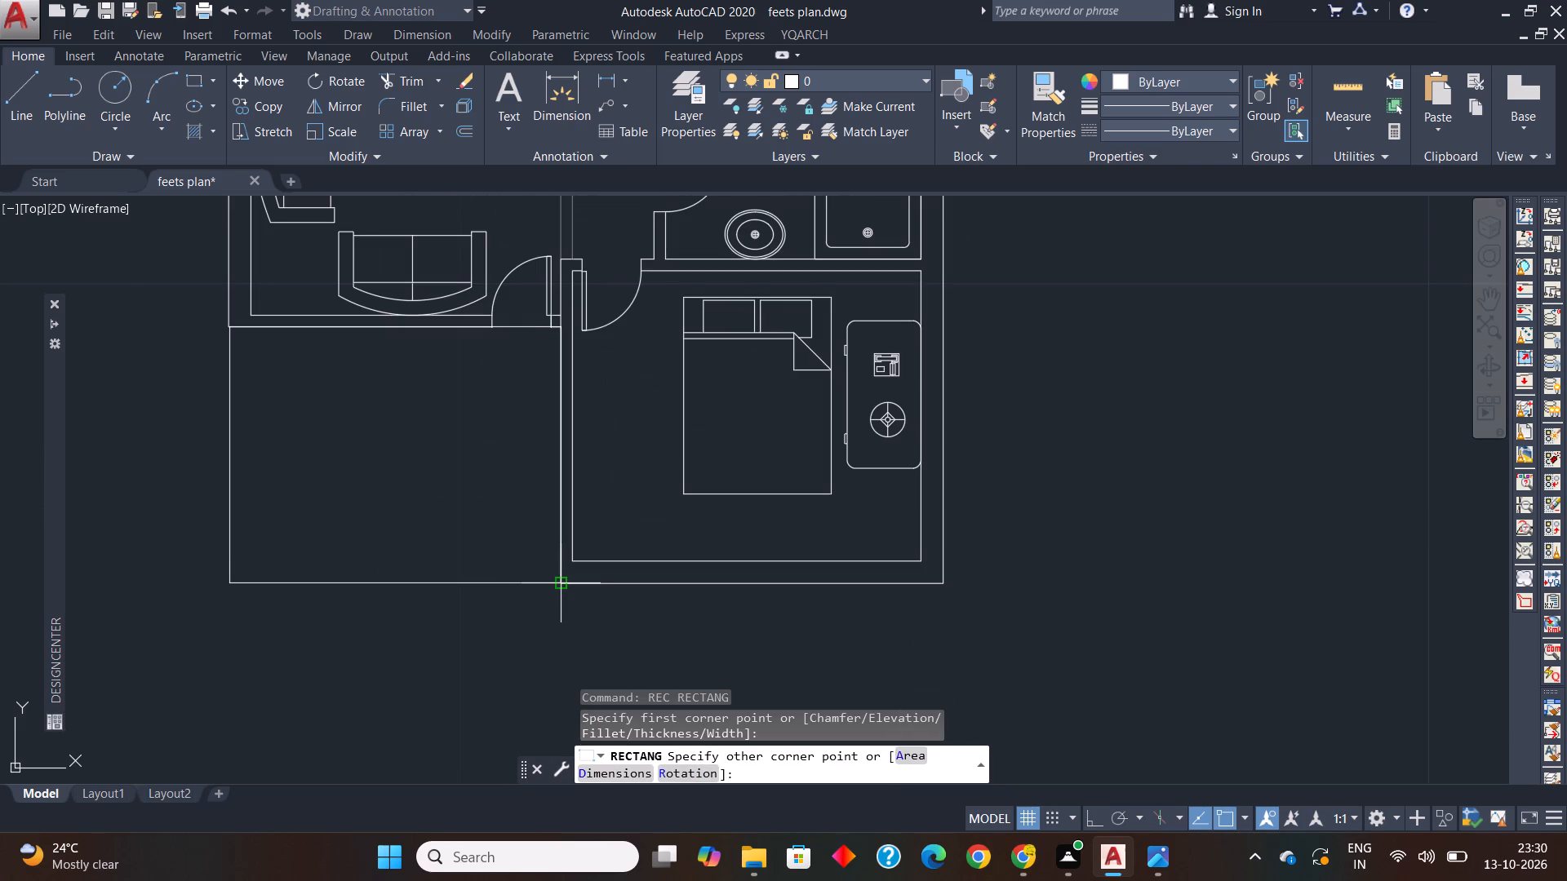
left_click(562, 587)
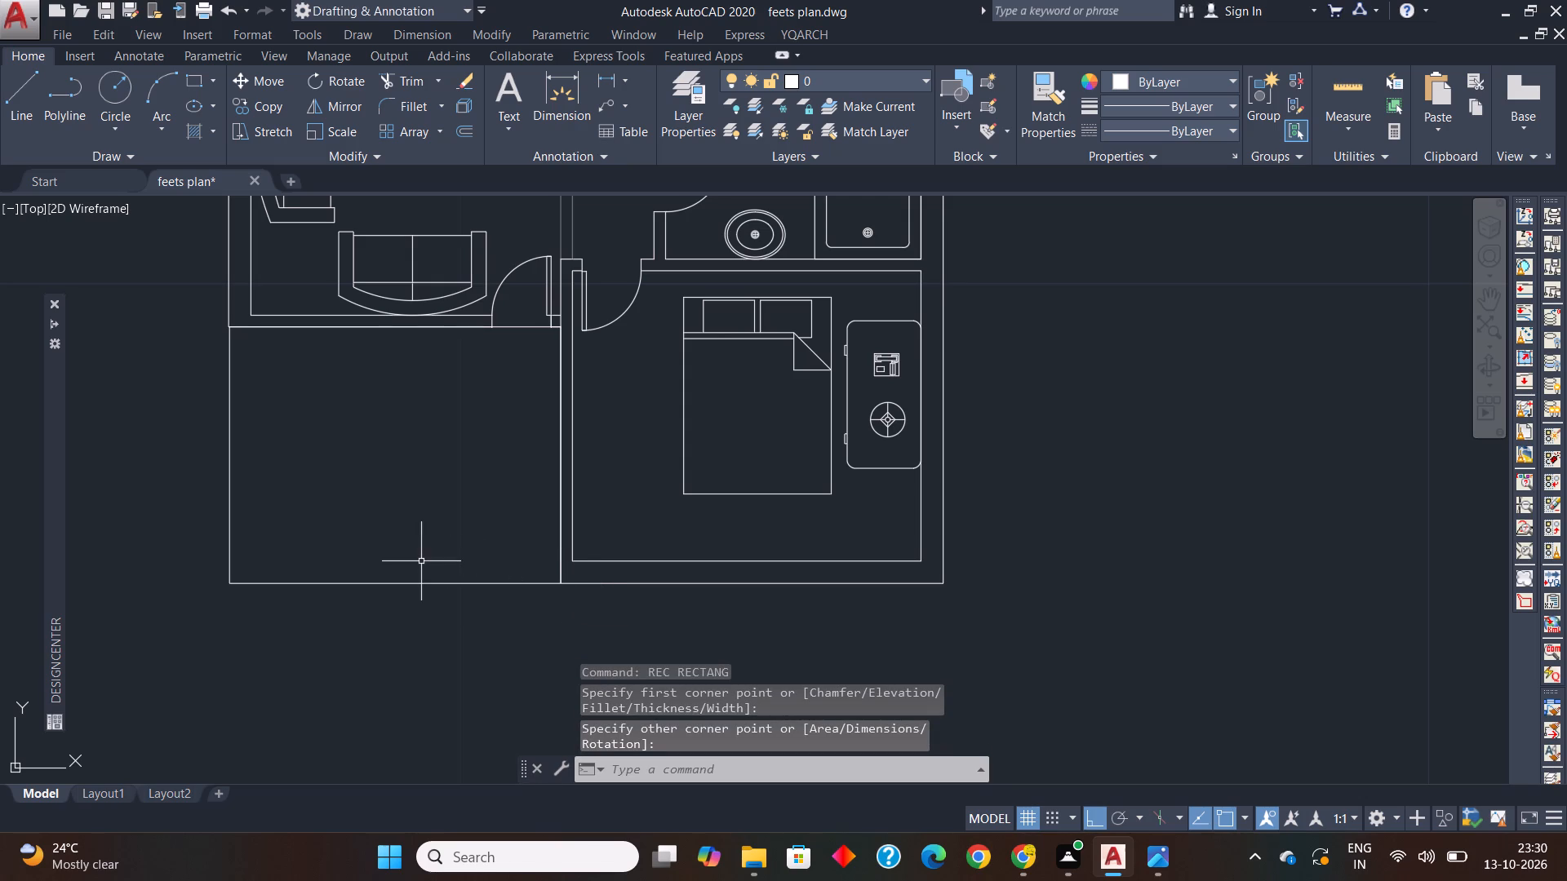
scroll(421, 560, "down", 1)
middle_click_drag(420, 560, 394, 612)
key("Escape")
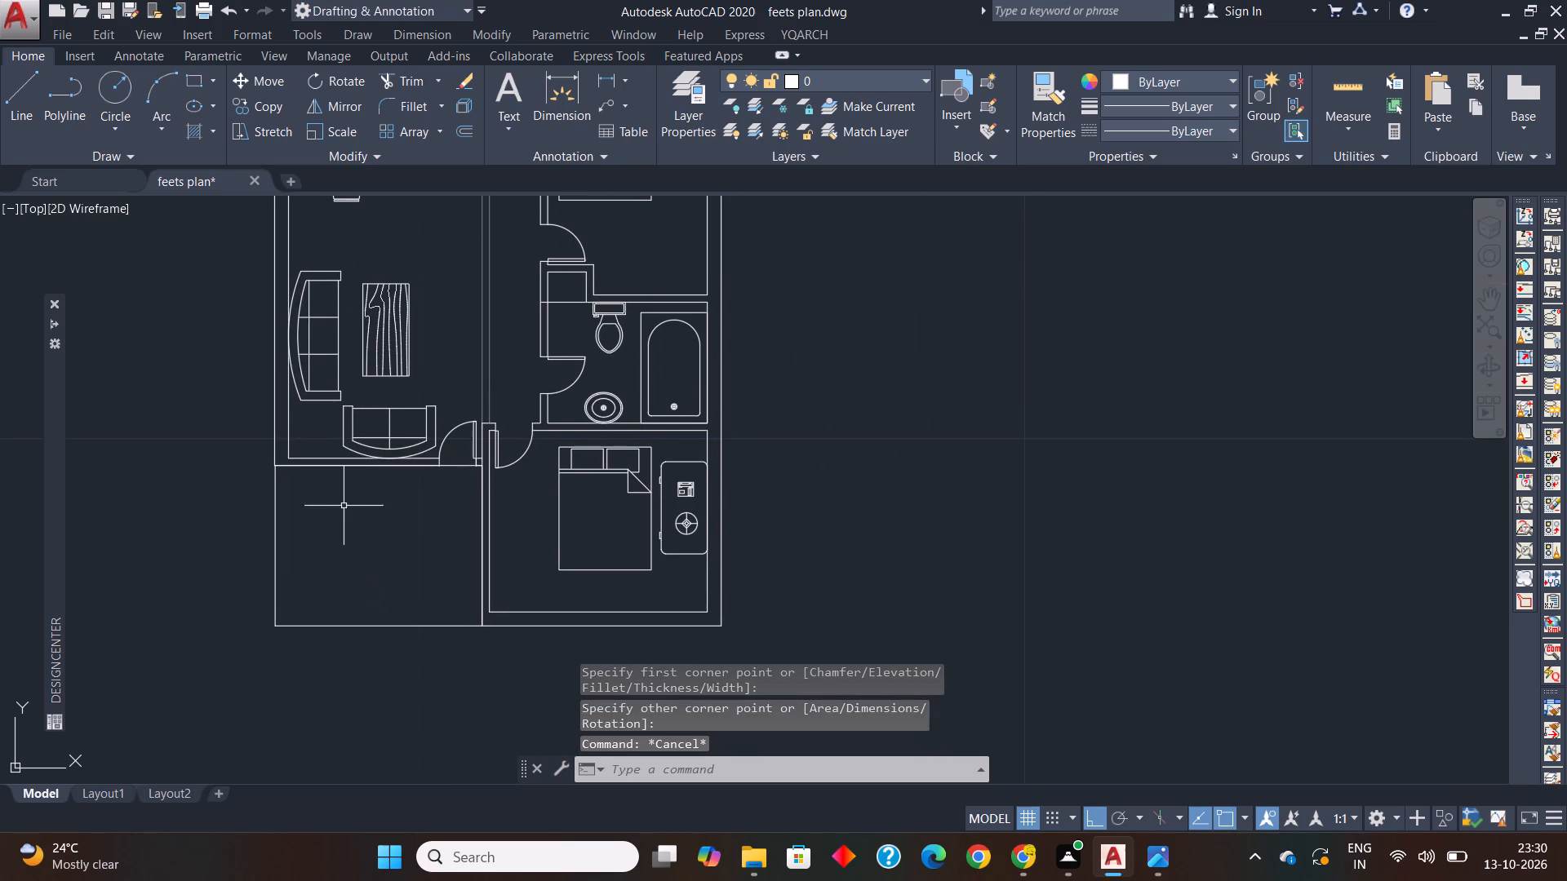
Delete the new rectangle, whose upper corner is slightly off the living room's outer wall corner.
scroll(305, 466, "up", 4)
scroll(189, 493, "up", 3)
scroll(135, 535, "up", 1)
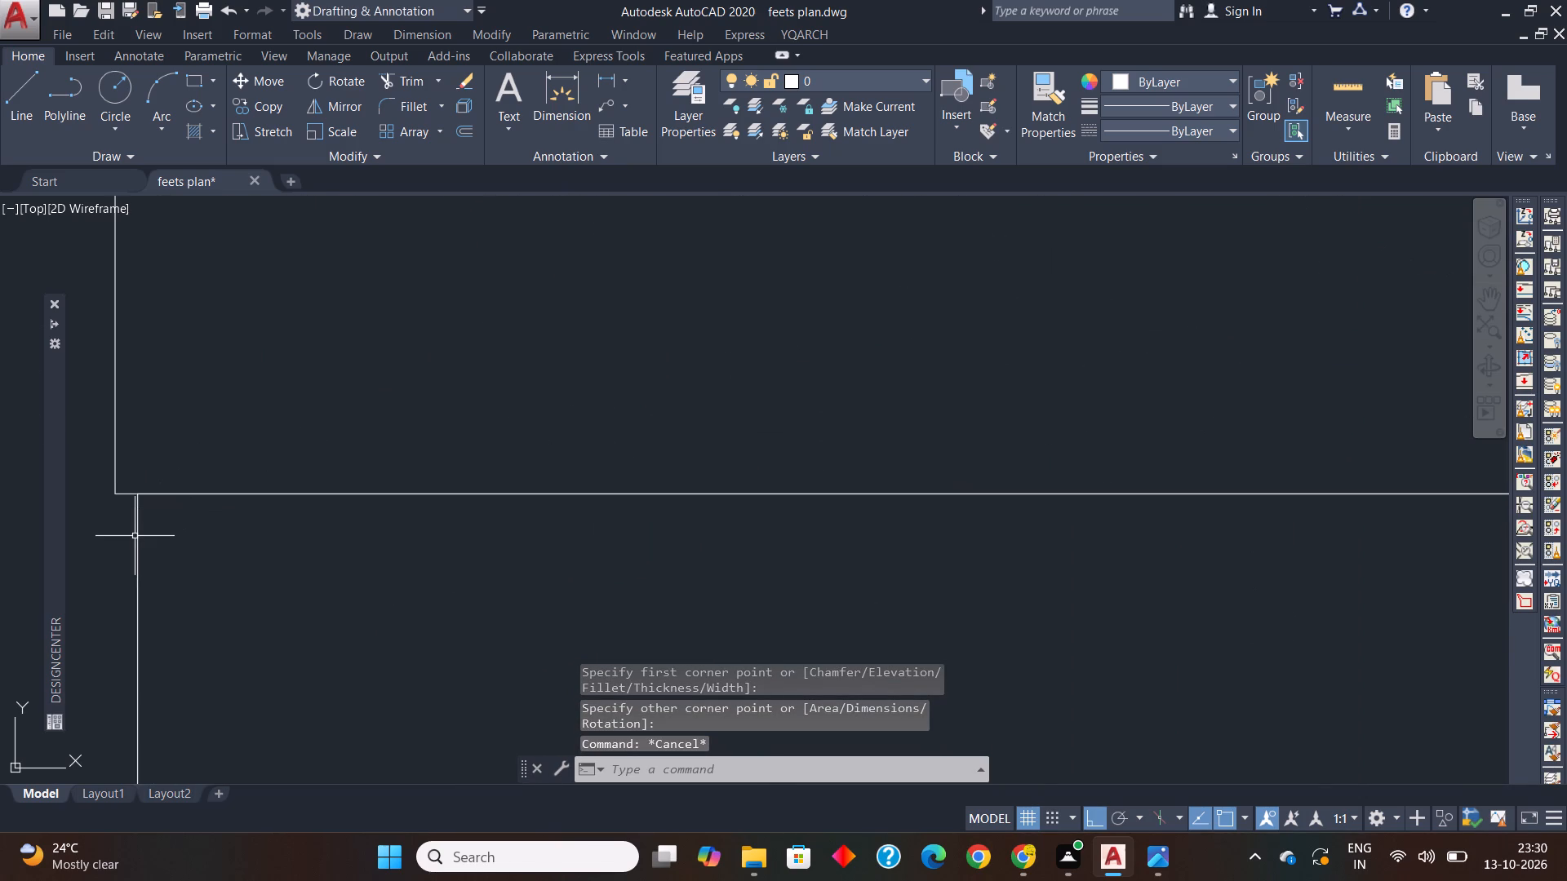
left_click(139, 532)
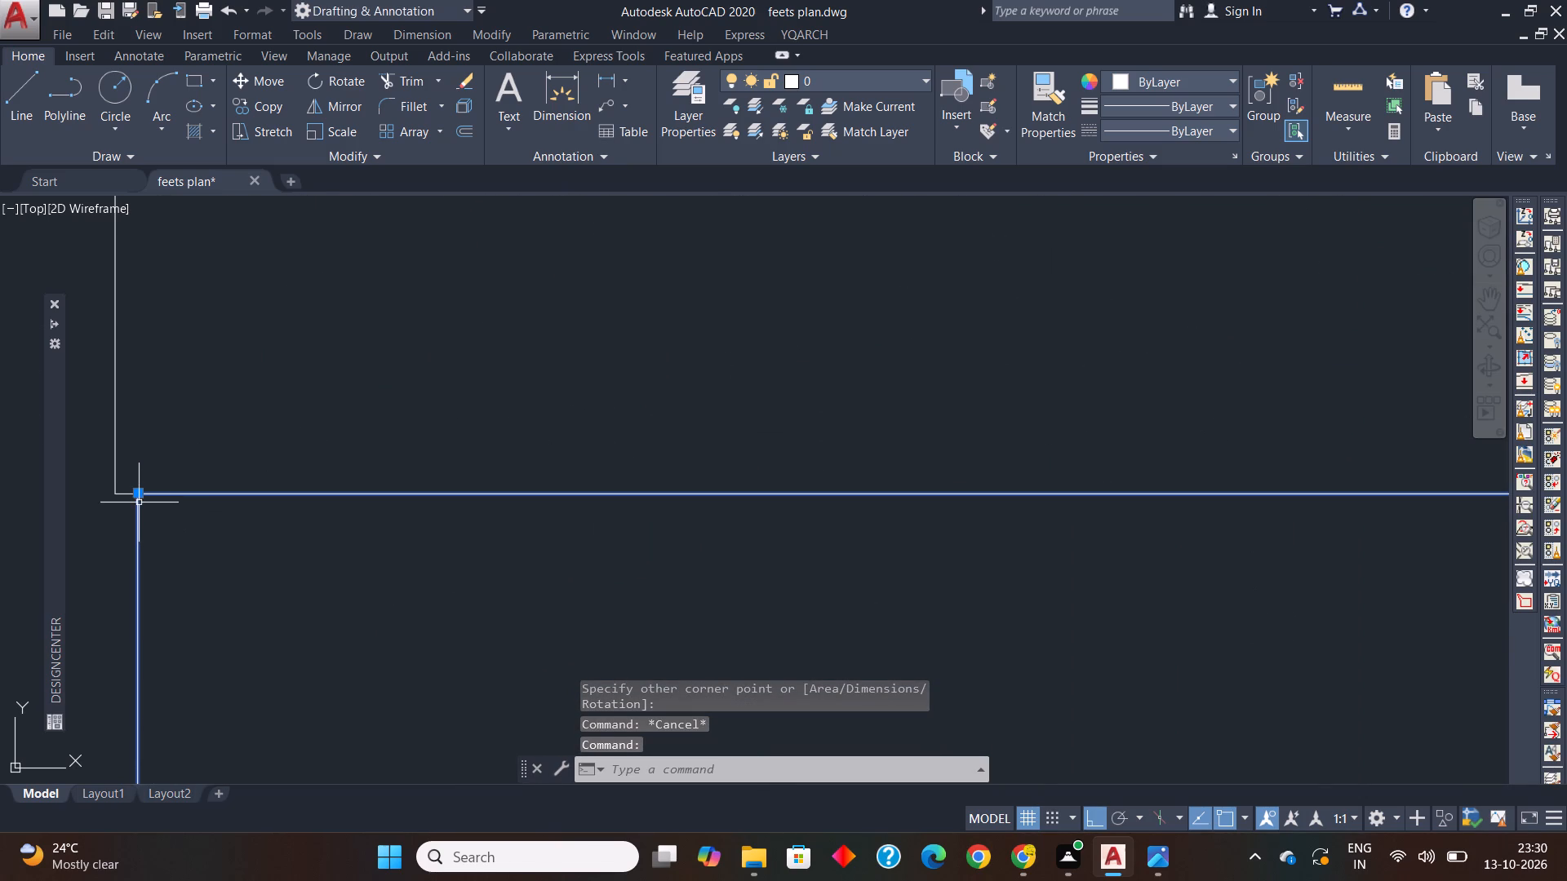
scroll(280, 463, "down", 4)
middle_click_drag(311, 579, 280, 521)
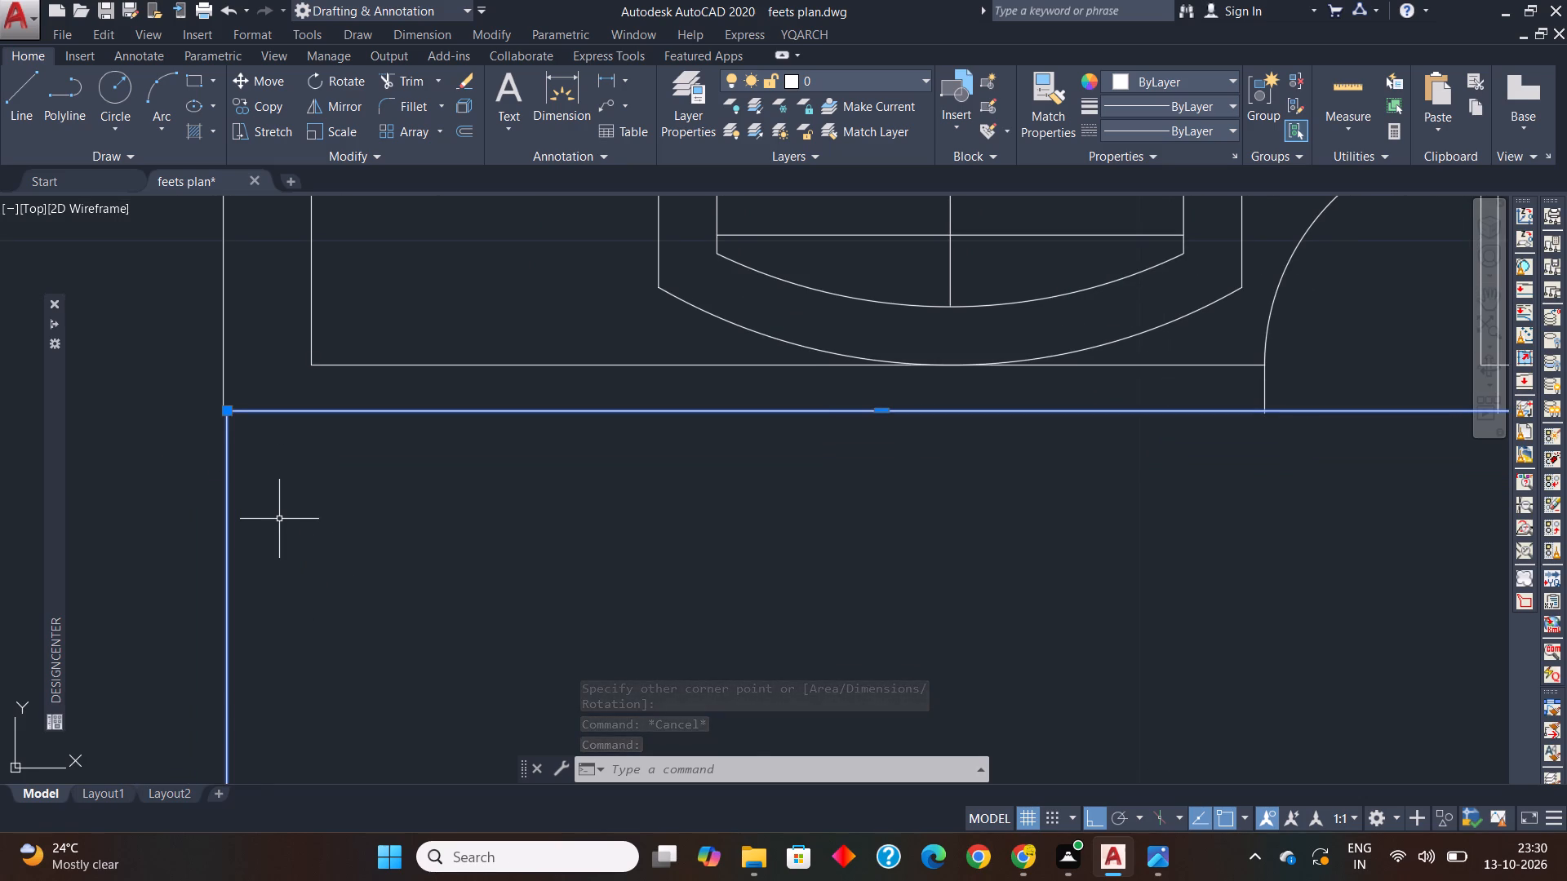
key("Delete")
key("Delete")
Draw a rectangle from the living room's exact lower outer wall corner to the lowest bedroom's bottom outer corner beside it.
type("rec")
key("space")
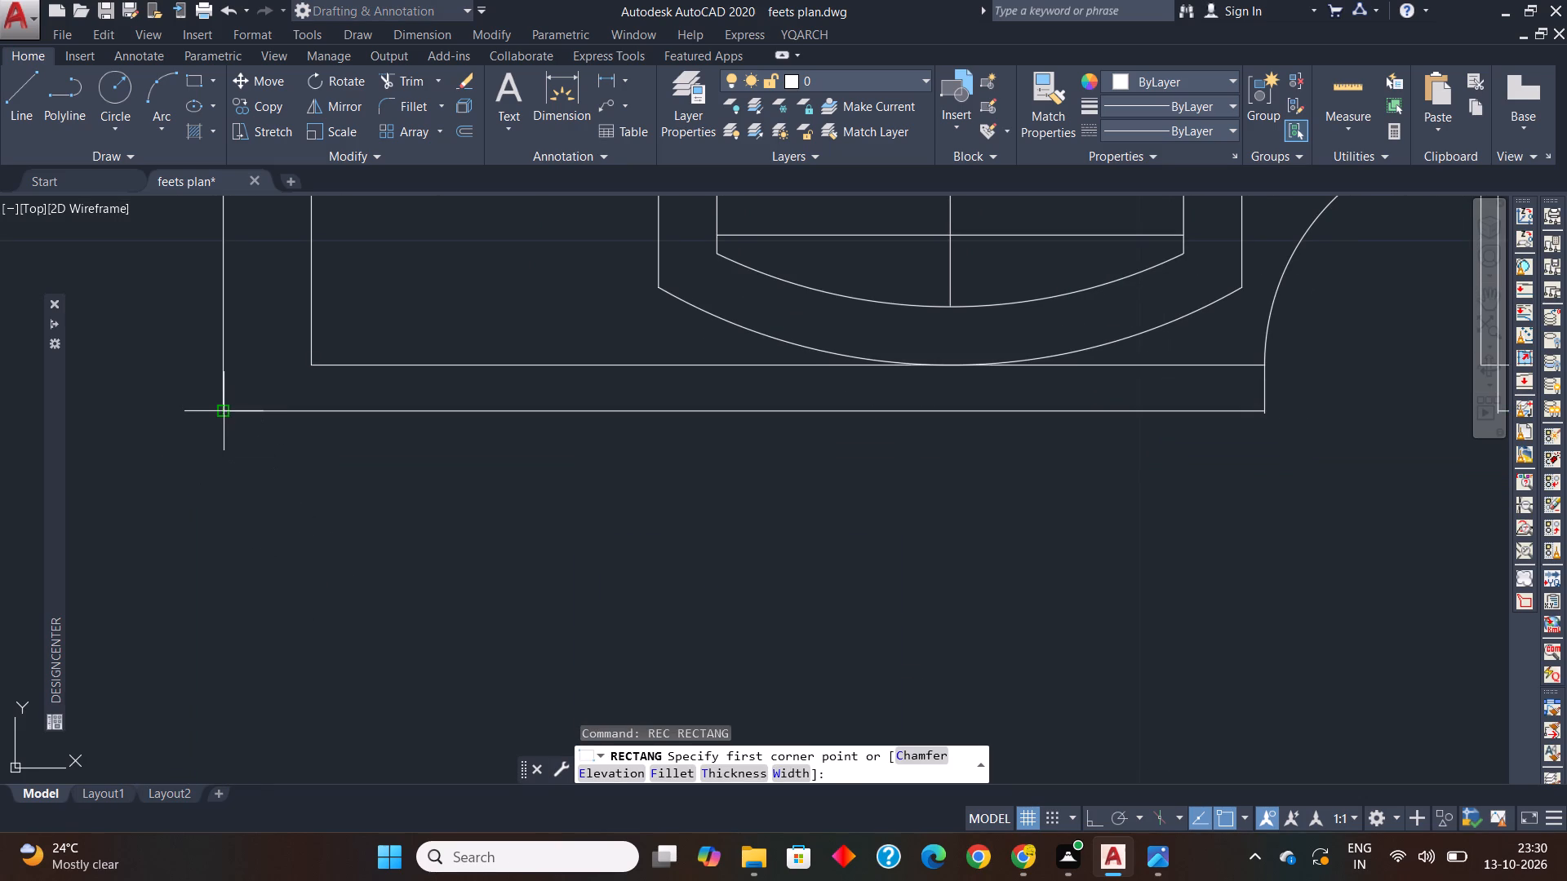
left_click(222, 406)
scroll(222, 407, "down", 5)
scroll(371, 527, "up", 2)
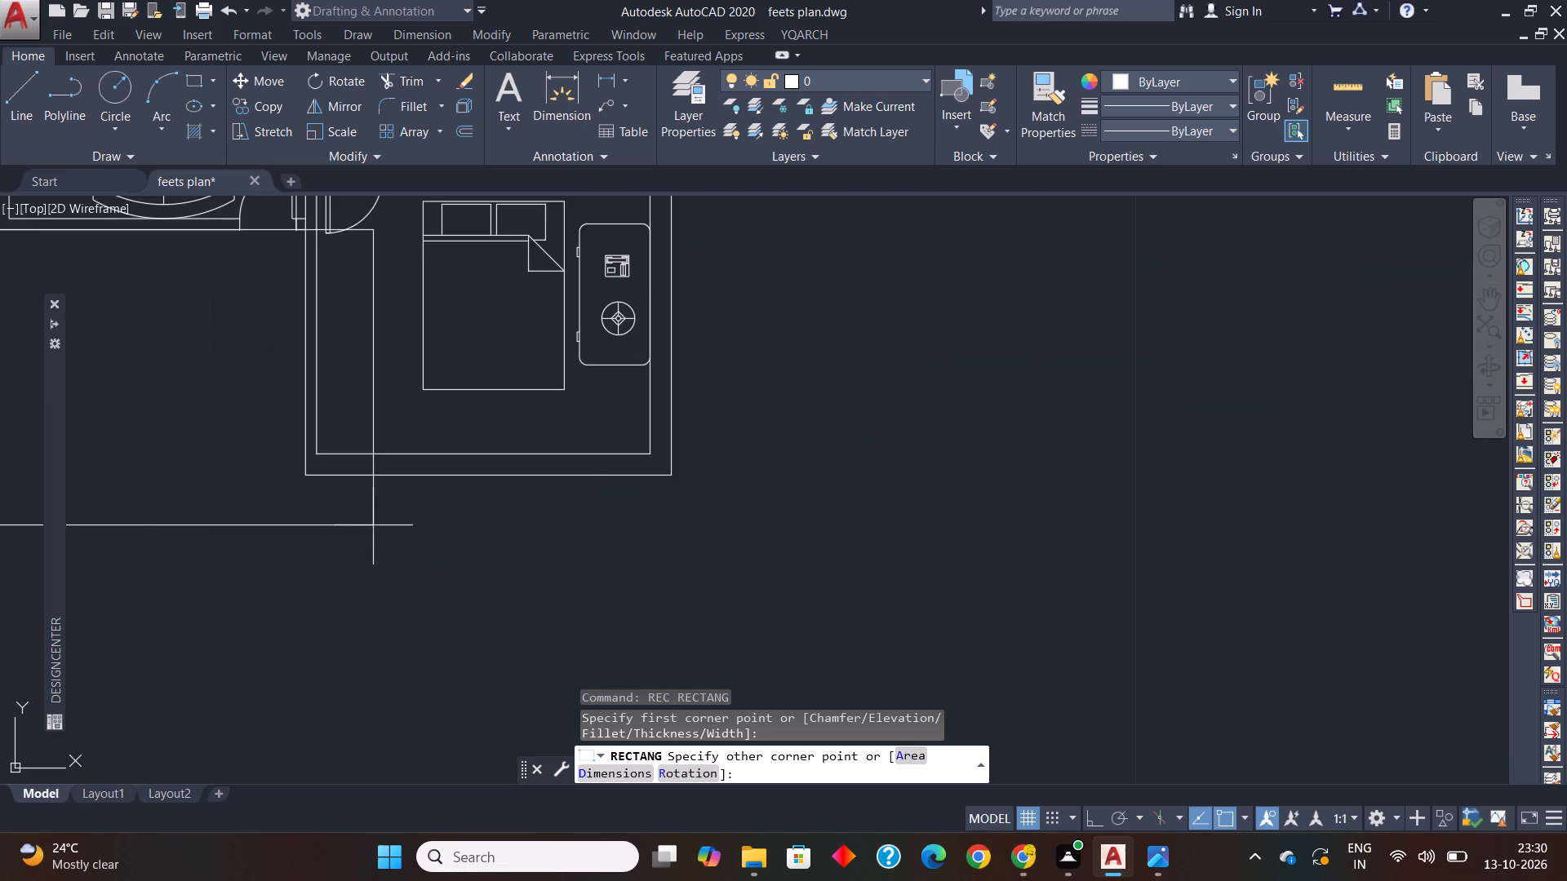
scroll(317, 458, "up", 2)
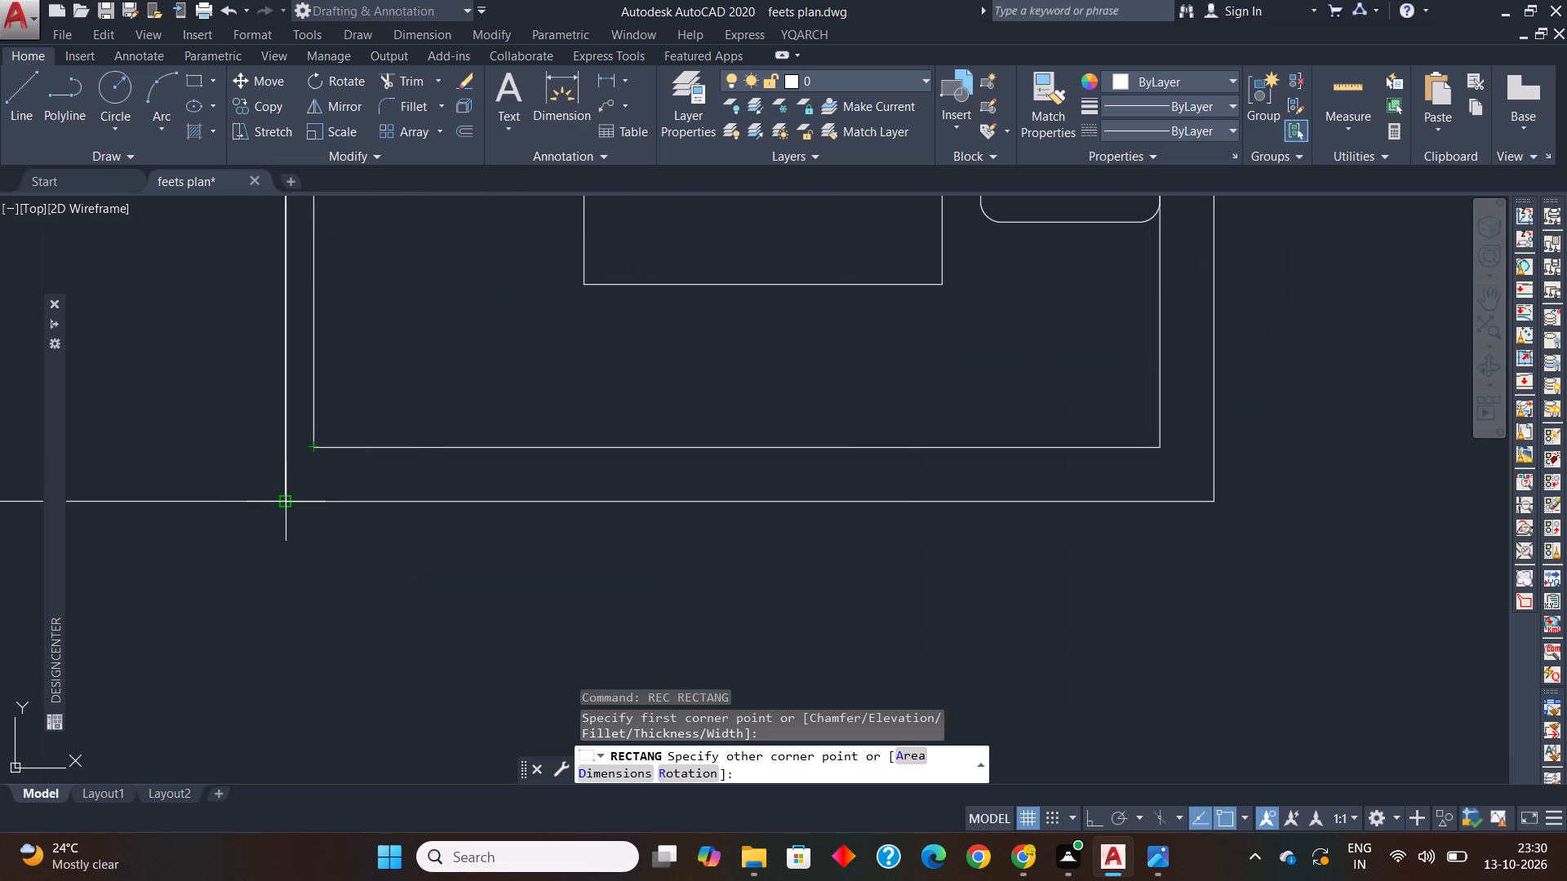
left_click(283, 498)
Hatch the rectangle below the living room with the ANGLE pattern and reduce the pattern scale.
scroll(411, 576, "down", 2)
scroll(294, 521, "down", 3)
middle_click_drag(294, 521, 419, 556)
scroll(414, 547, "up", 3)
key("h")
key("space")
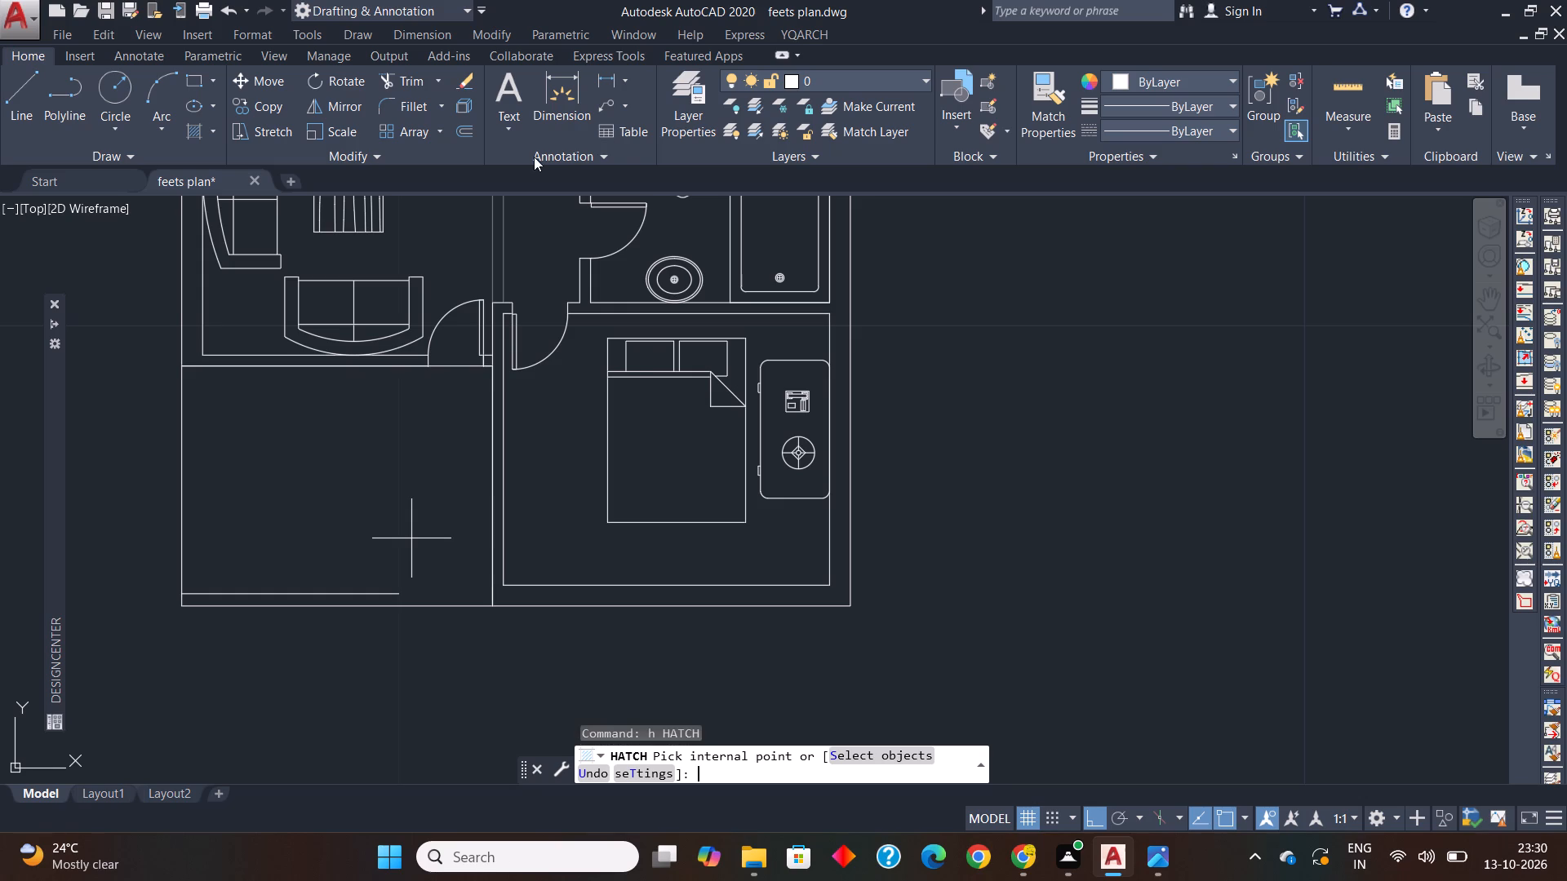
left_click(338, 94)
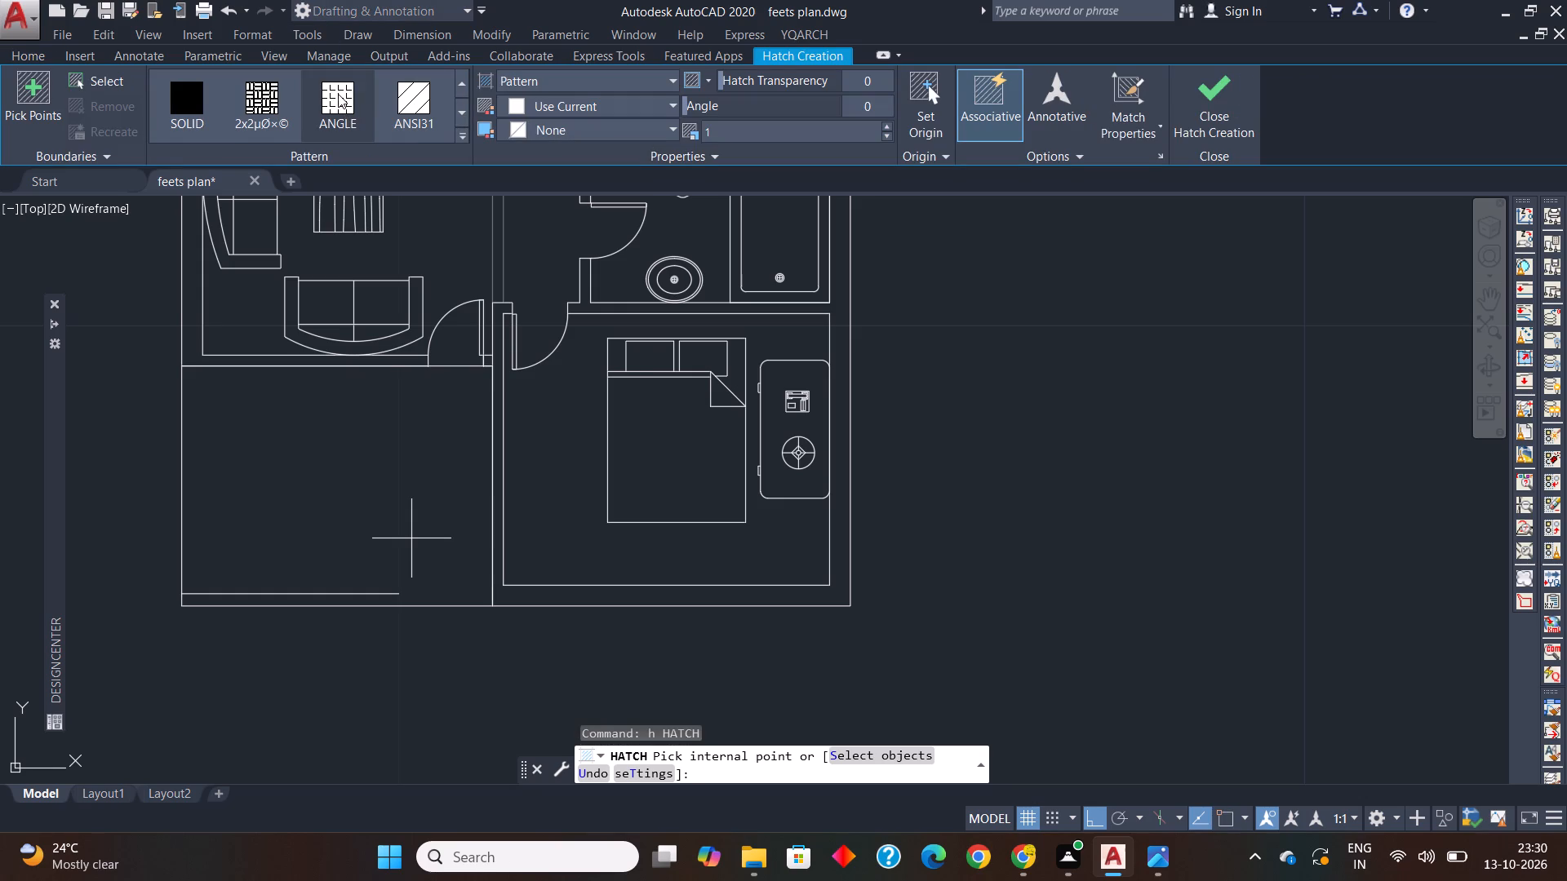
left_click(328, 481)
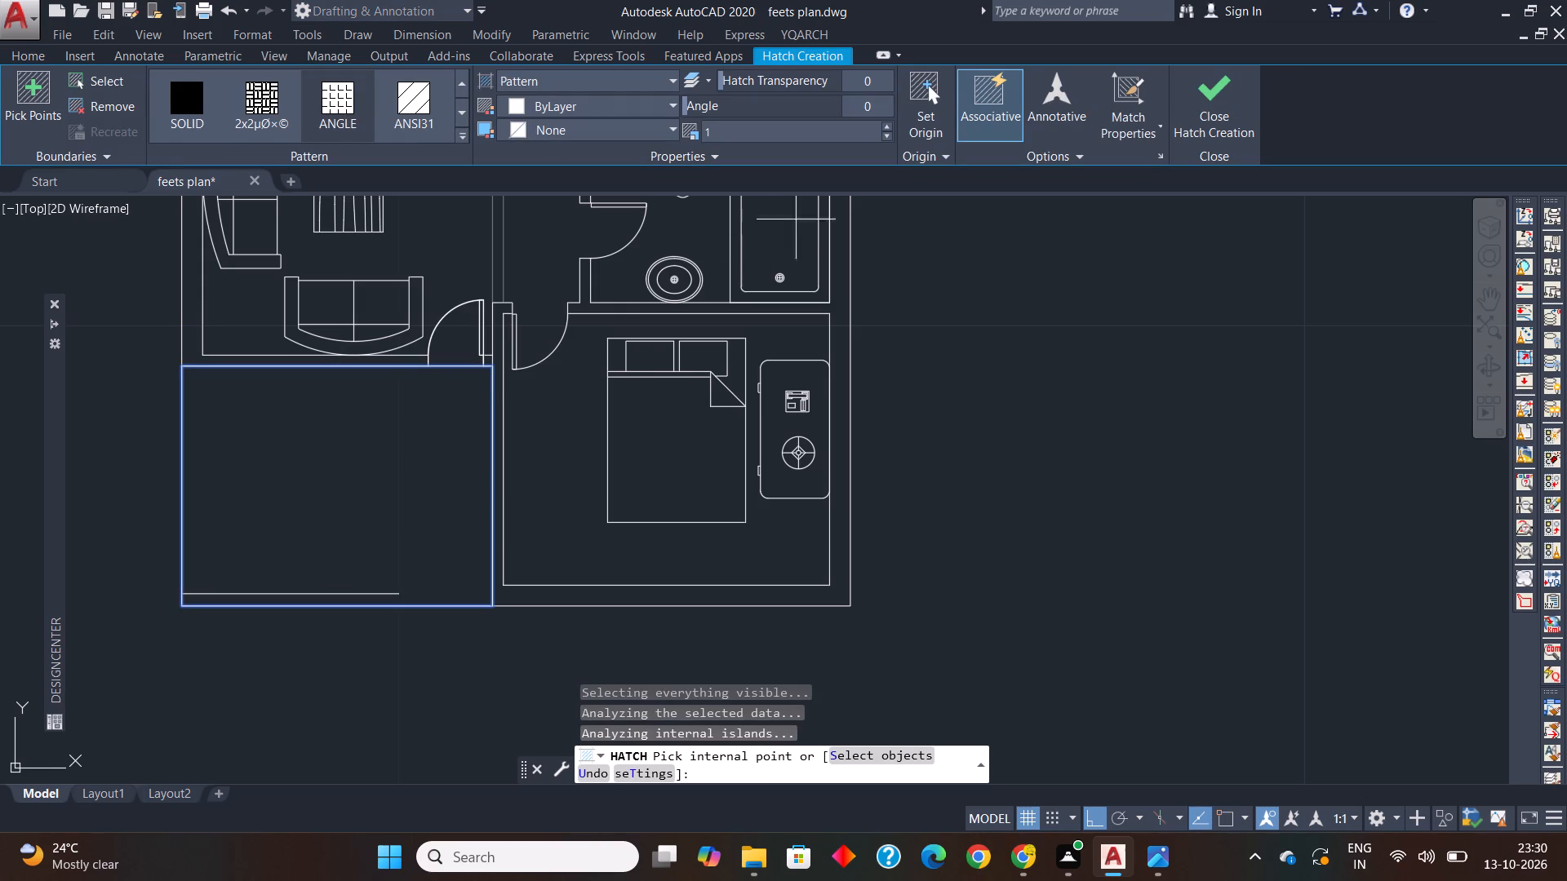
left_click(885, 139)
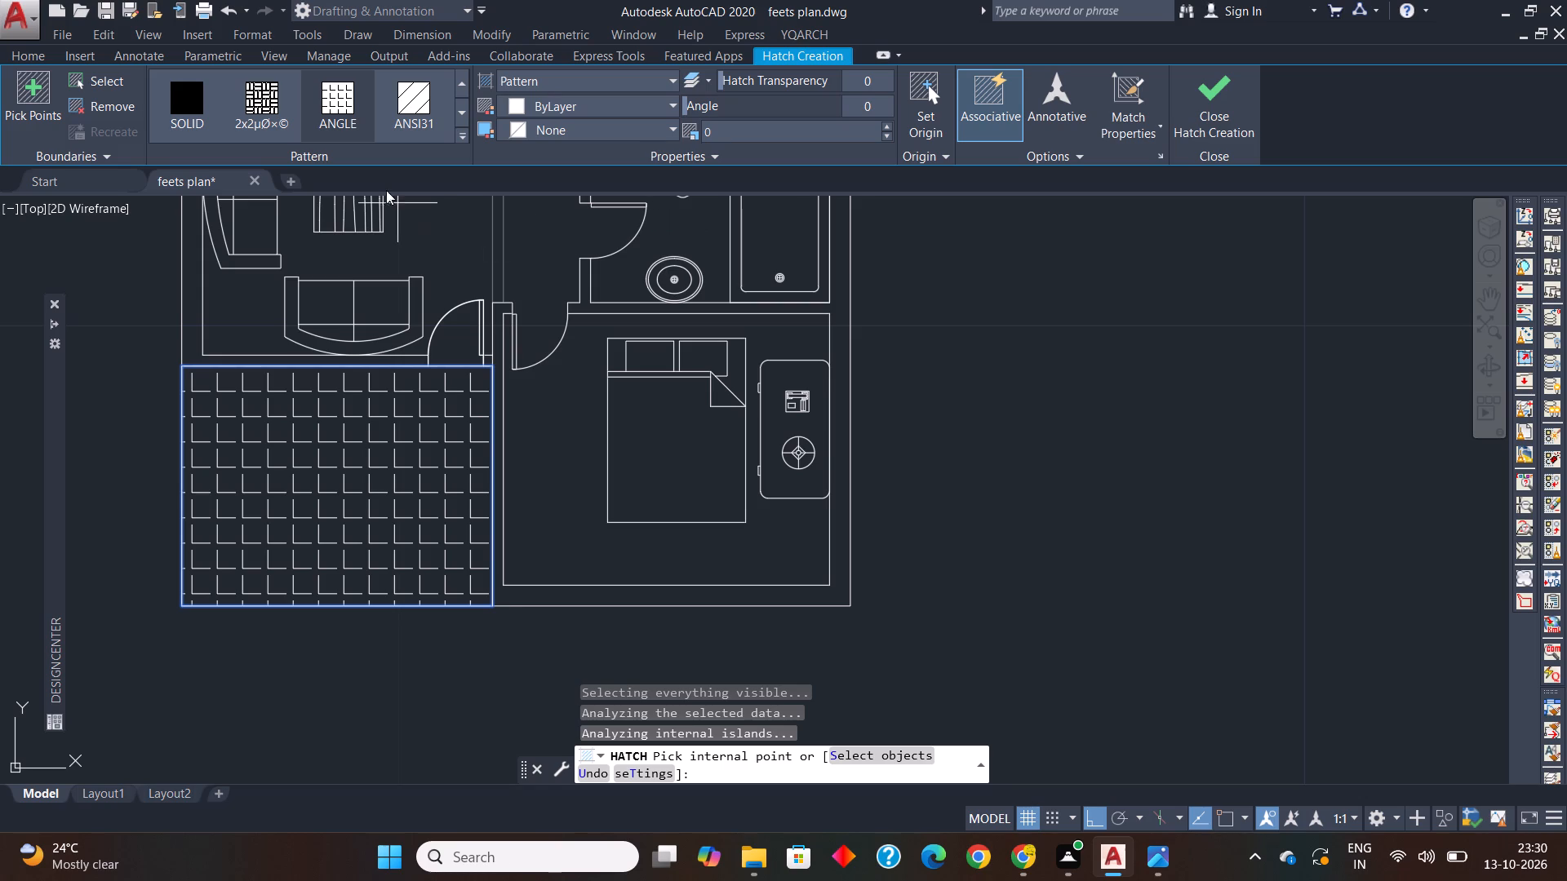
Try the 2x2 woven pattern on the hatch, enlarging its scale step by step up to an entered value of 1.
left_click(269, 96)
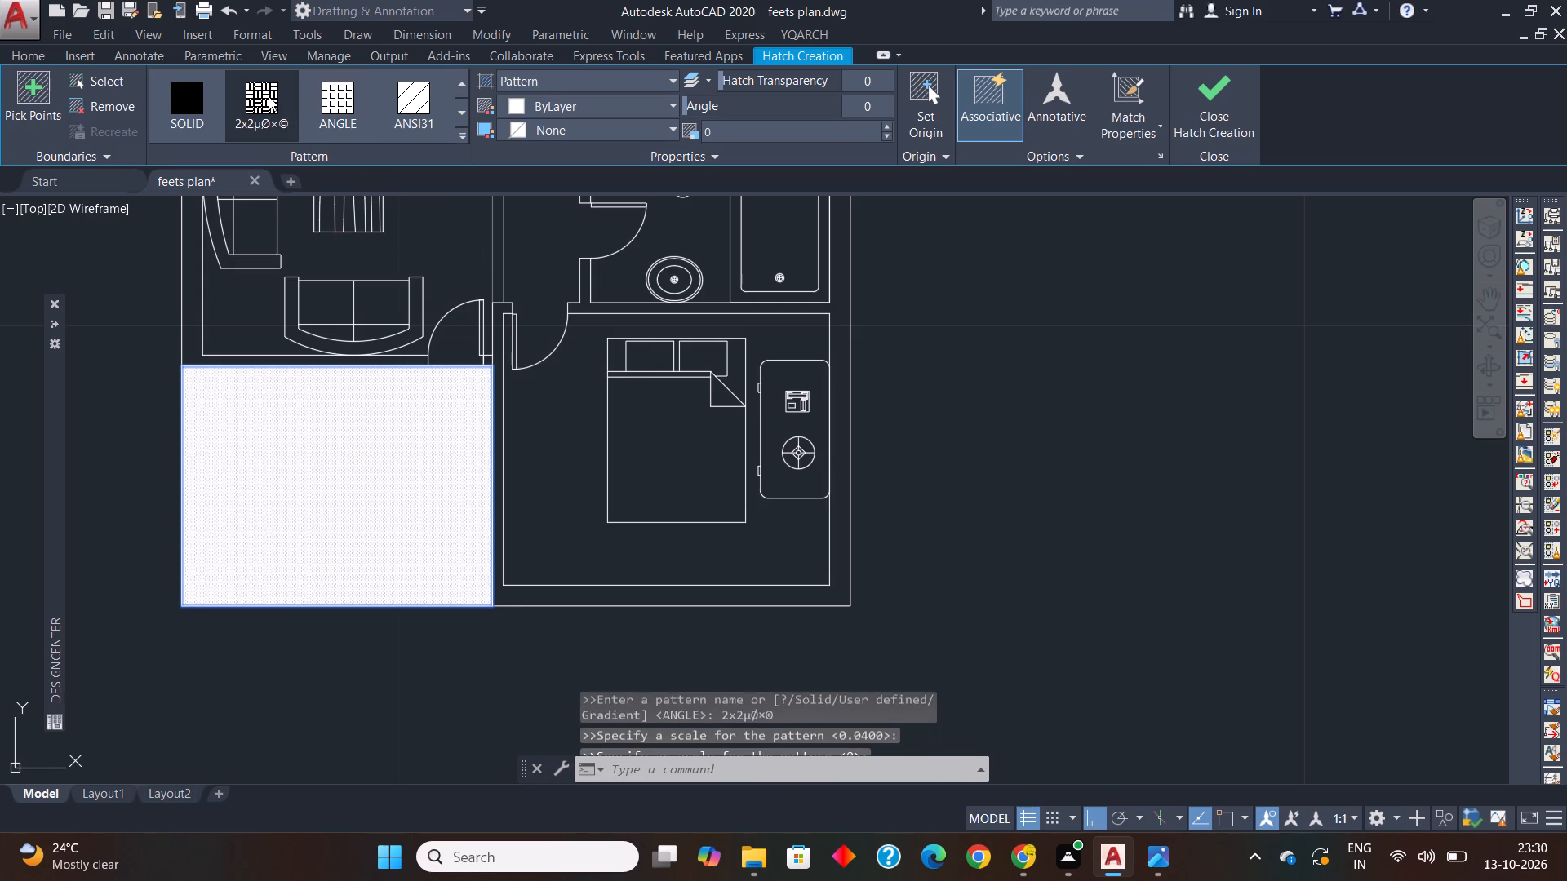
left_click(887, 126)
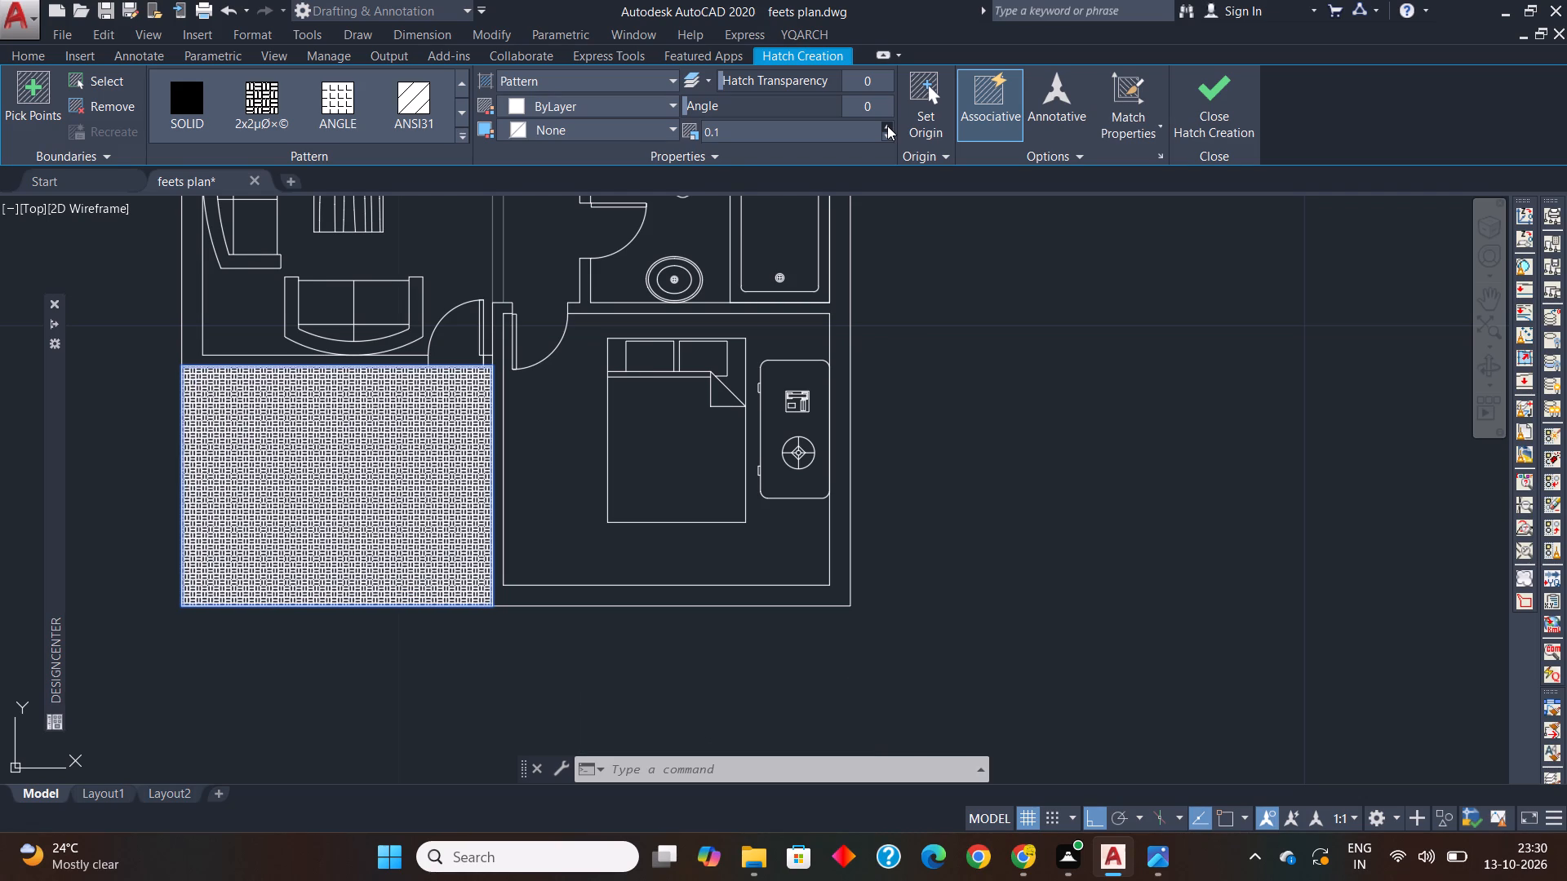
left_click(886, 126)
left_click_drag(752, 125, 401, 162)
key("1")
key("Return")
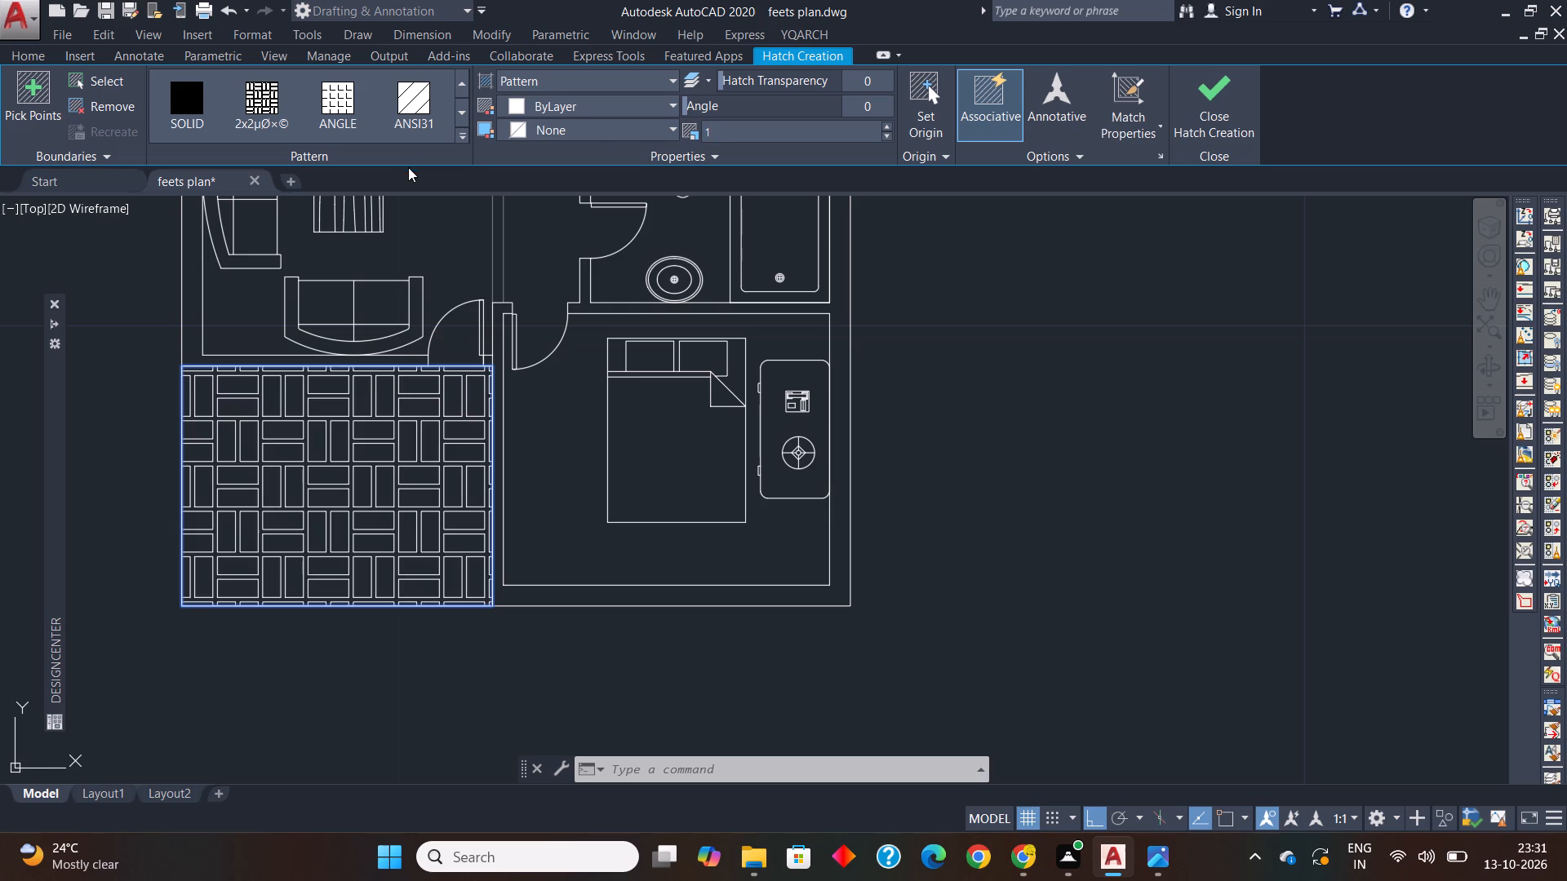
Change the hatch to the BOX pattern and set its scale to 0.1.
left_click(459, 139)
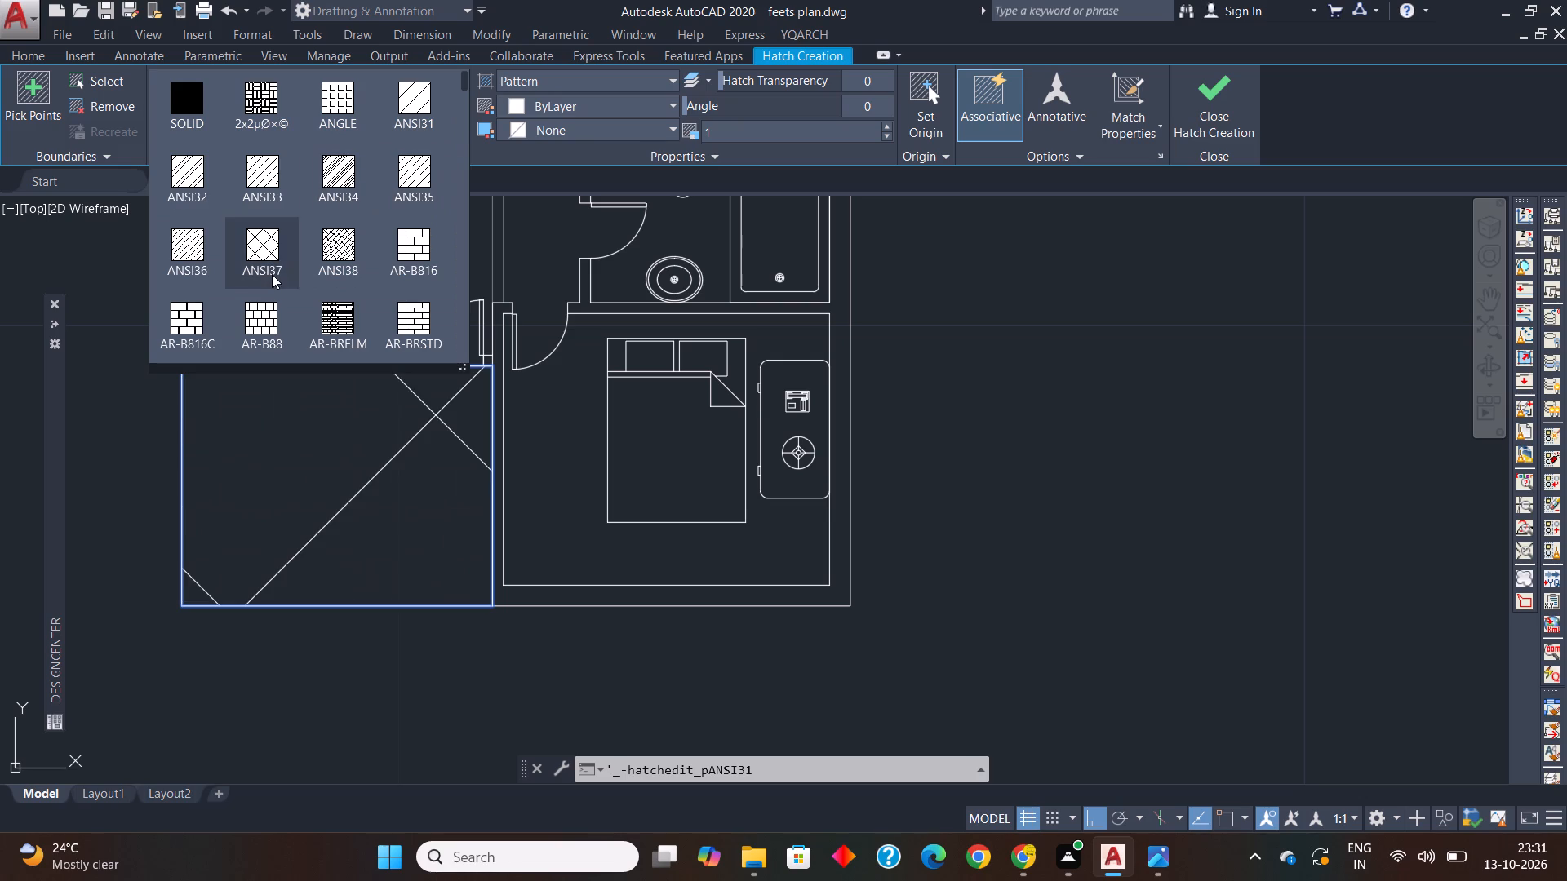
scroll(272, 274, "down", 1)
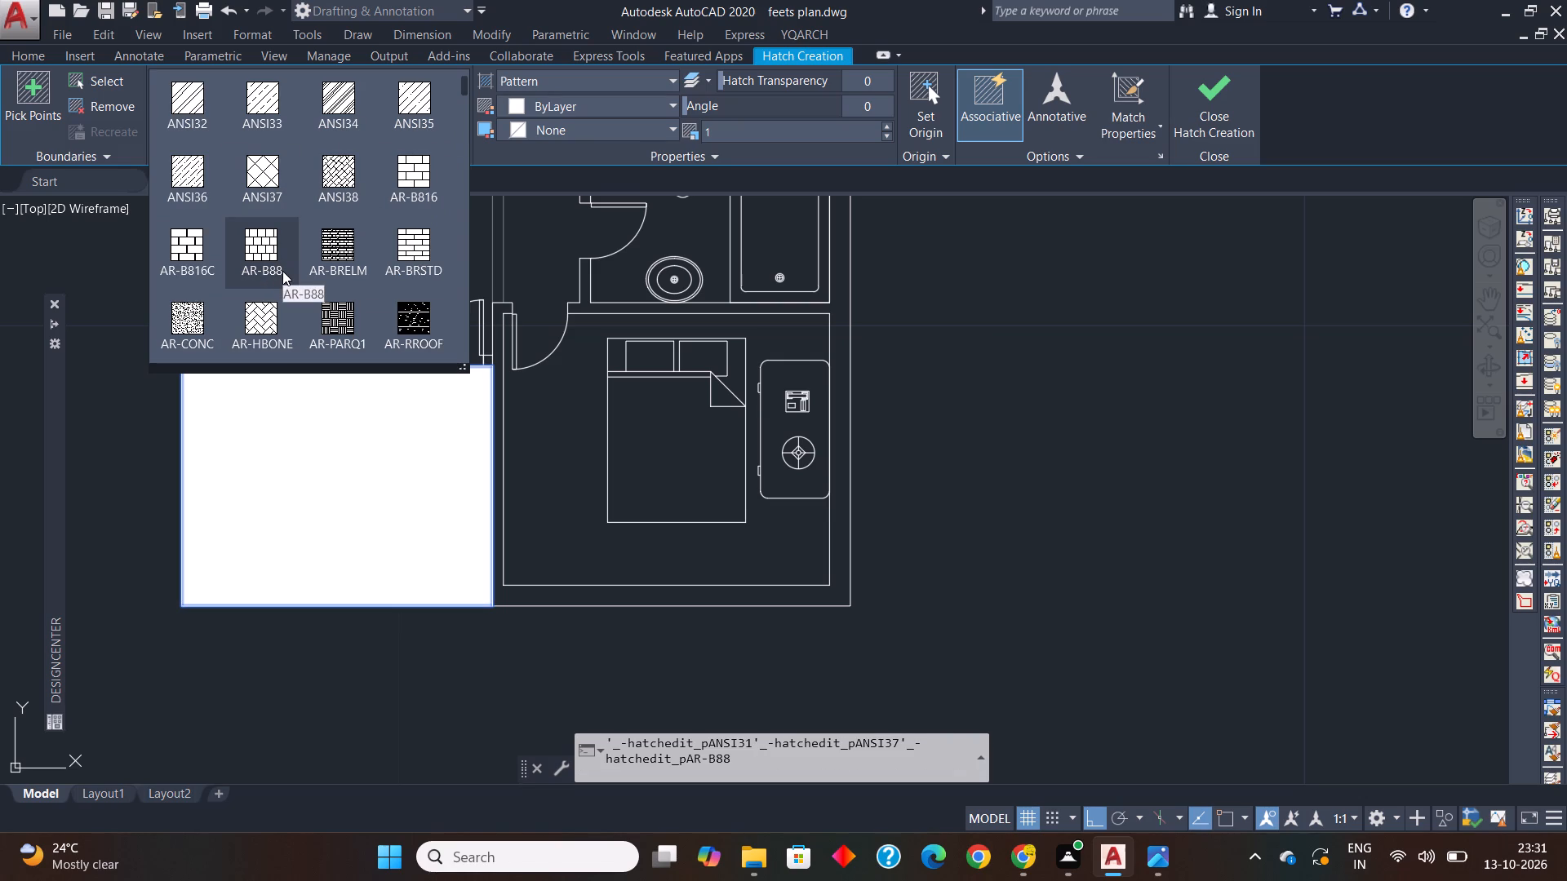
scroll(282, 271, "down", 1)
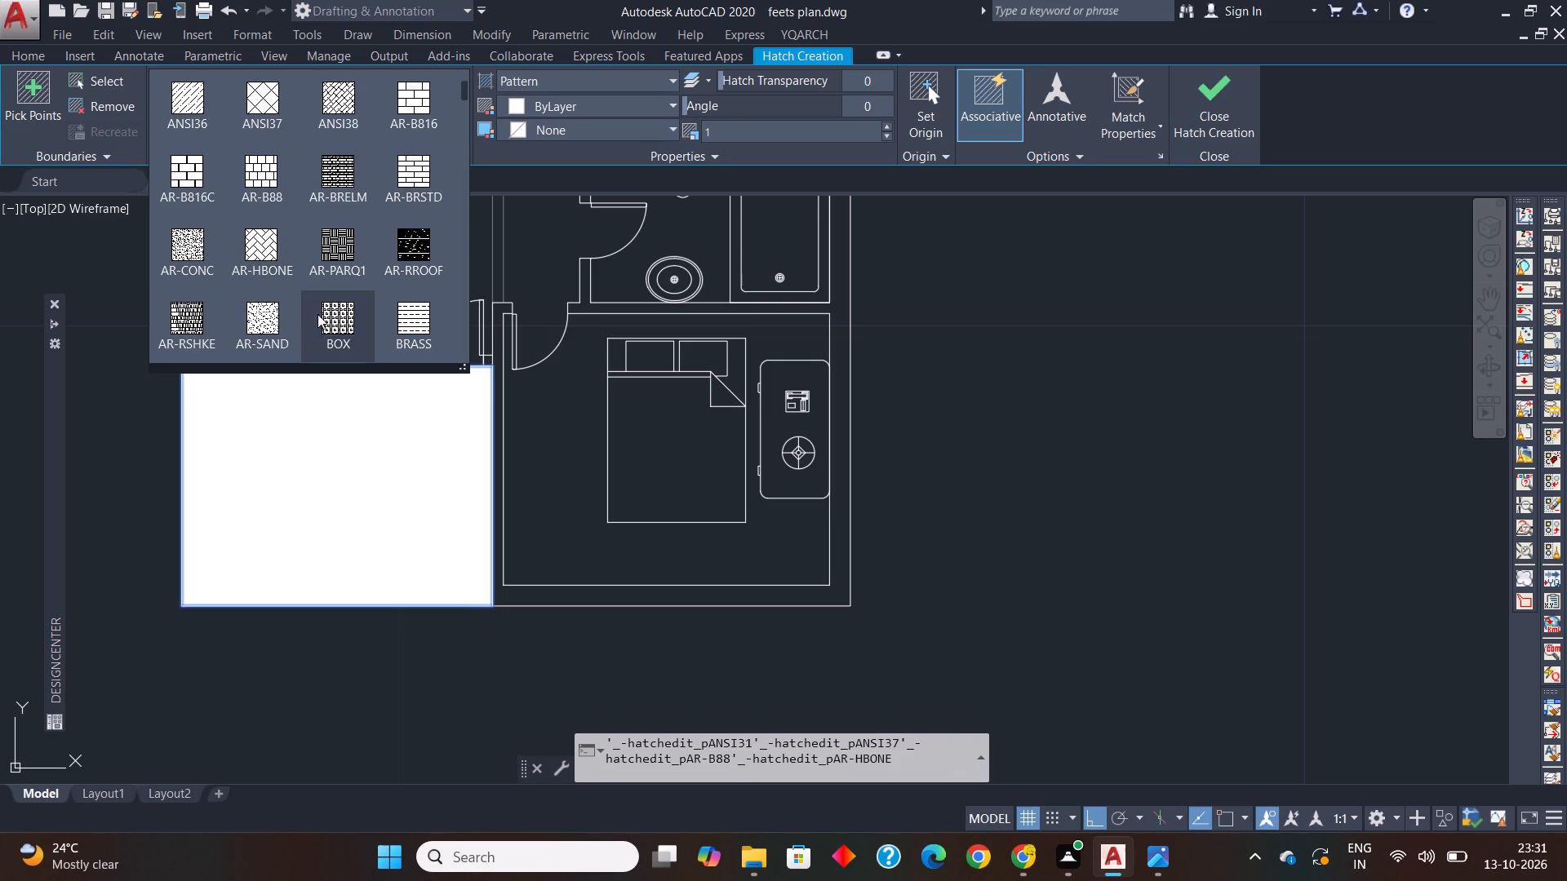
left_click(355, 312)
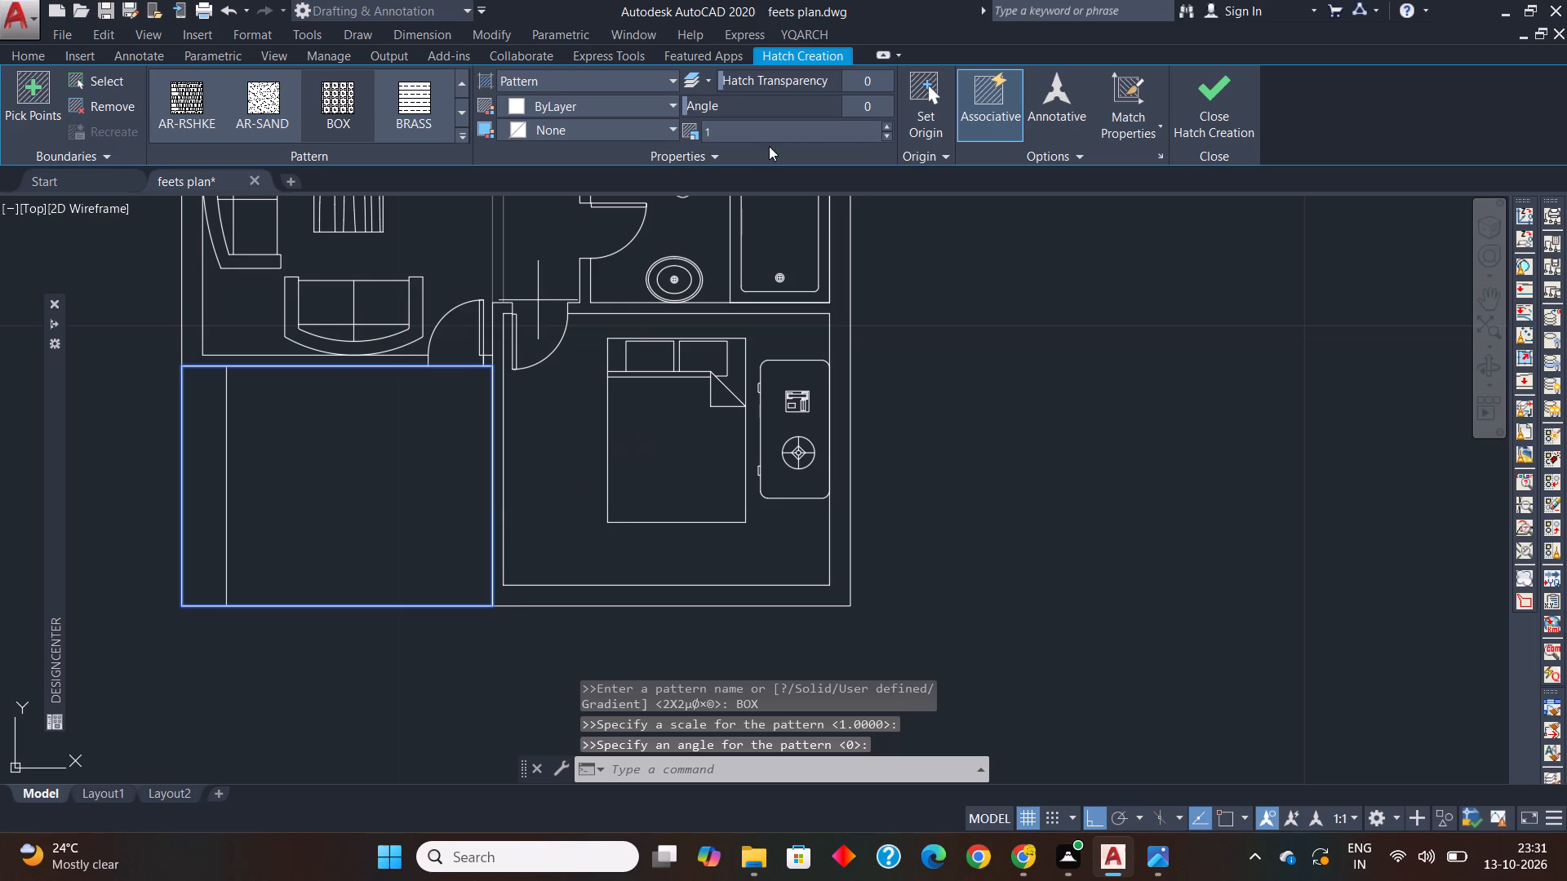
left_click(888, 127)
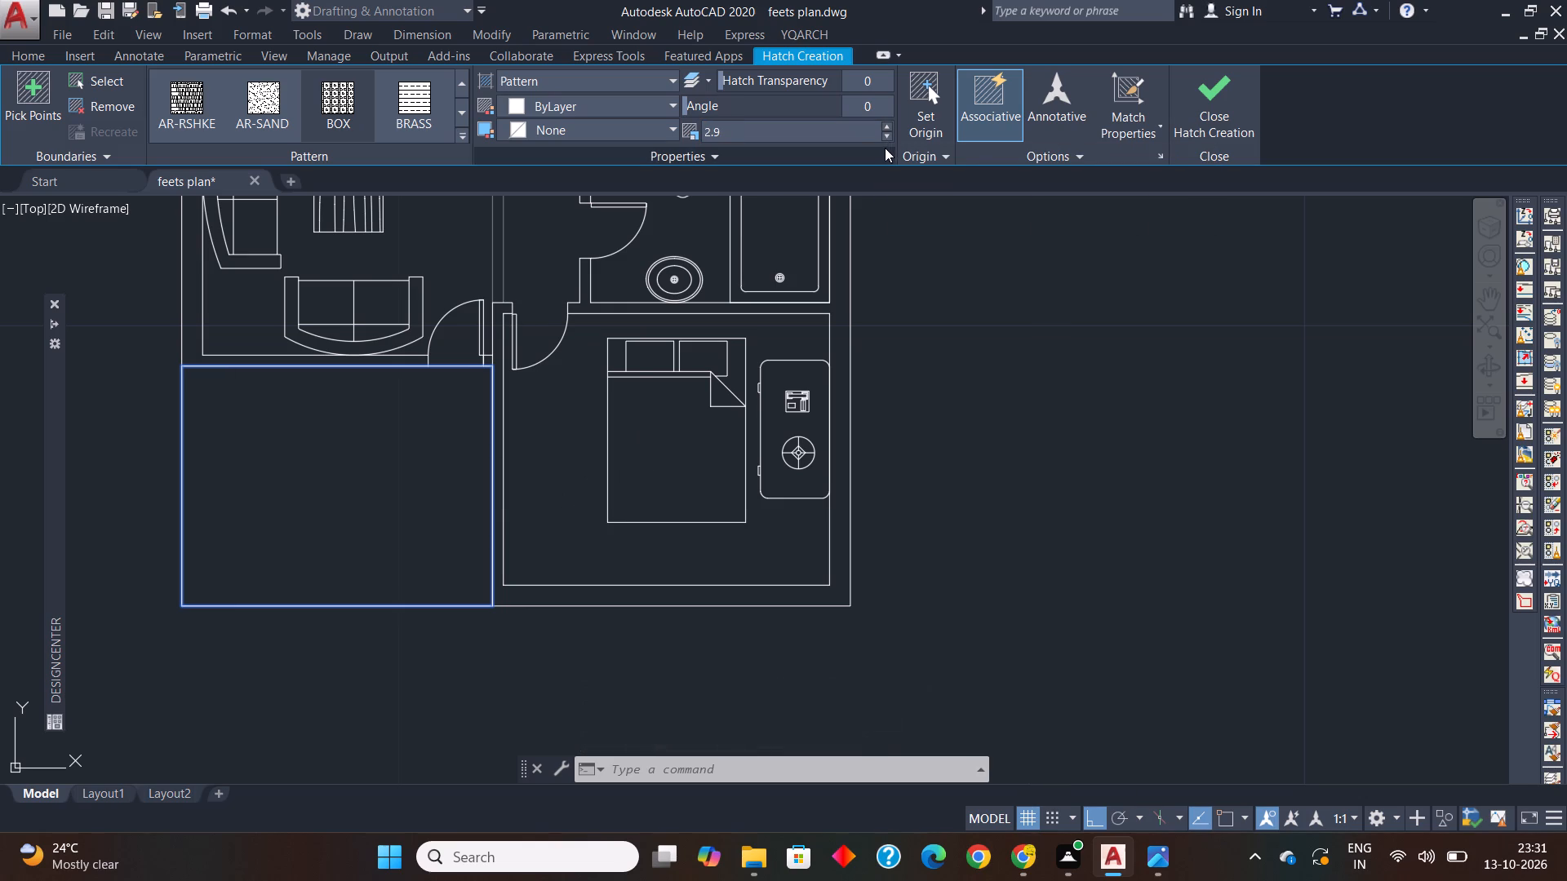
left_click(884, 139)
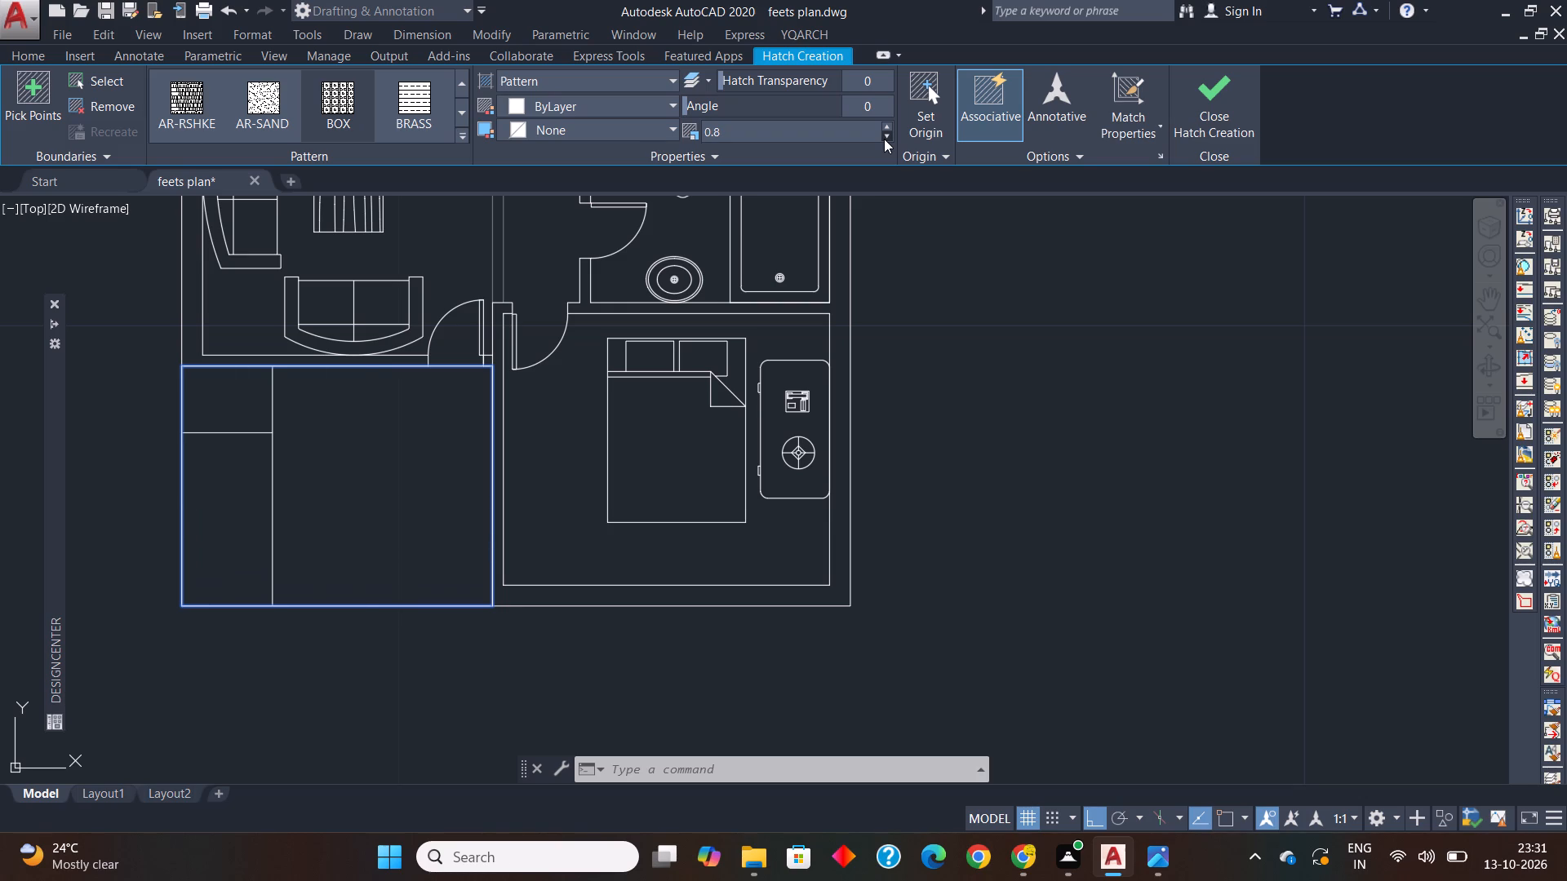
left_click_drag(886, 137, 859, 134)
left_click_drag(763, 126, 666, 139)
type("0.1")
key("Return")
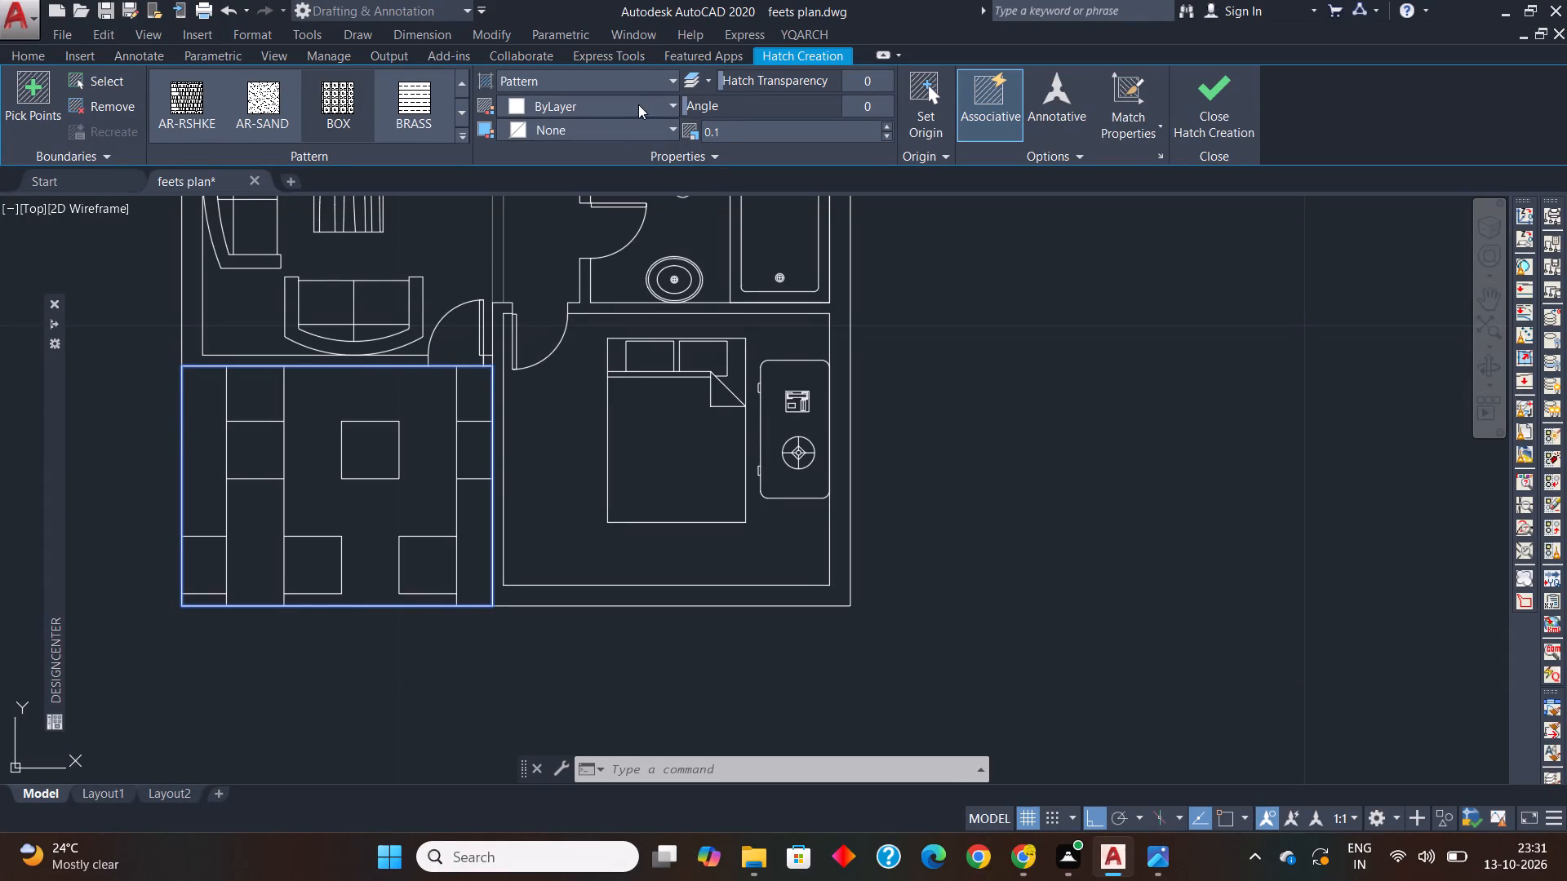
Change the hatch below the living room back to the ANGLE pattern.
left_click(462, 135)
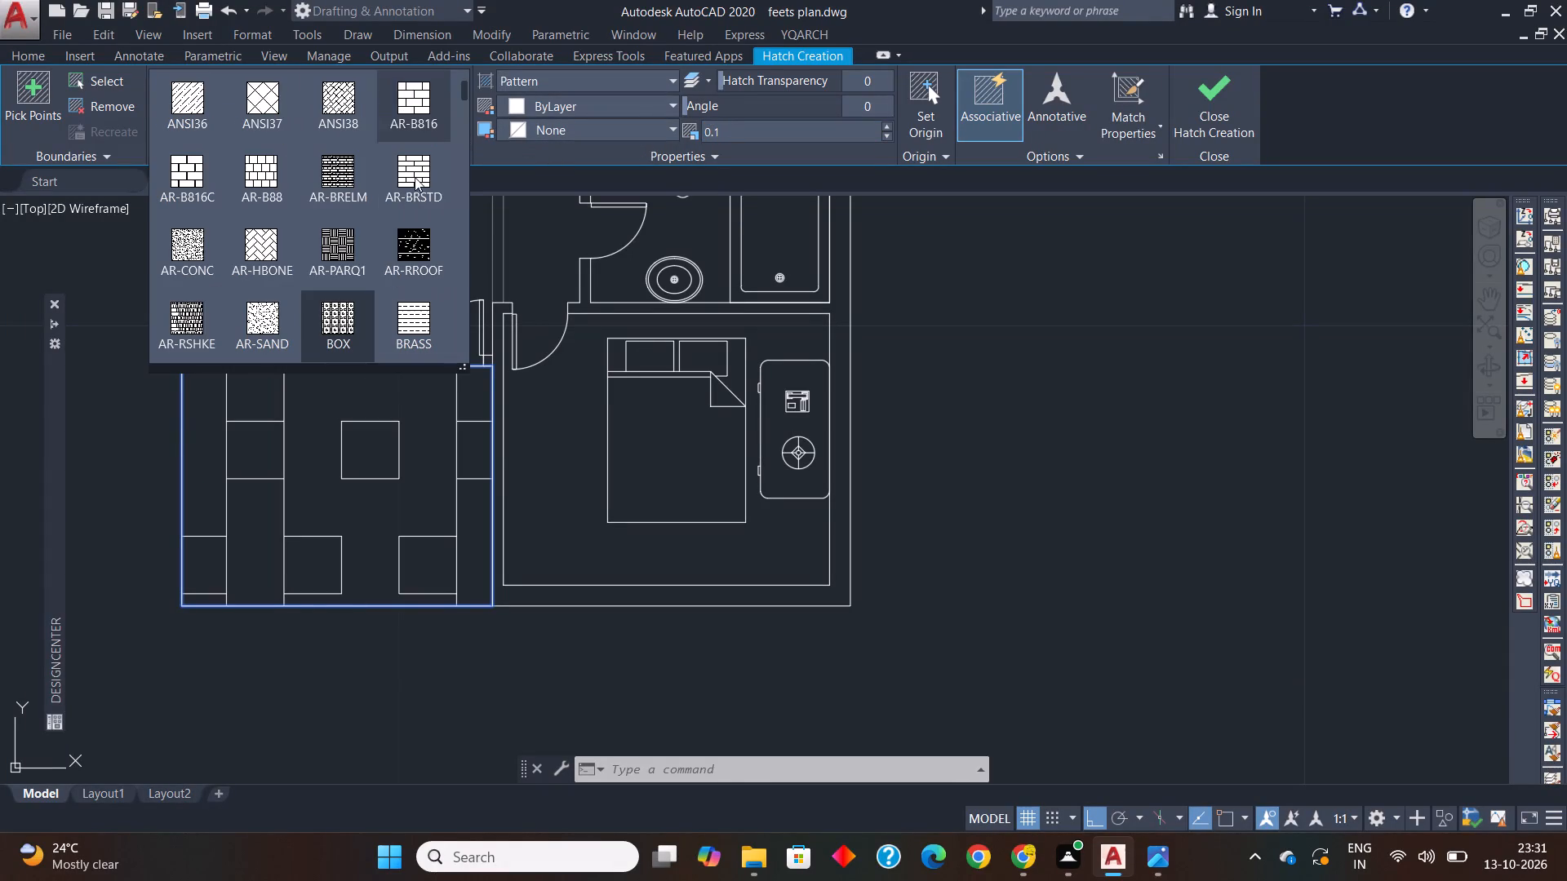
scroll(342, 268, "down", 2)
scroll(342, 268, "up", 3)
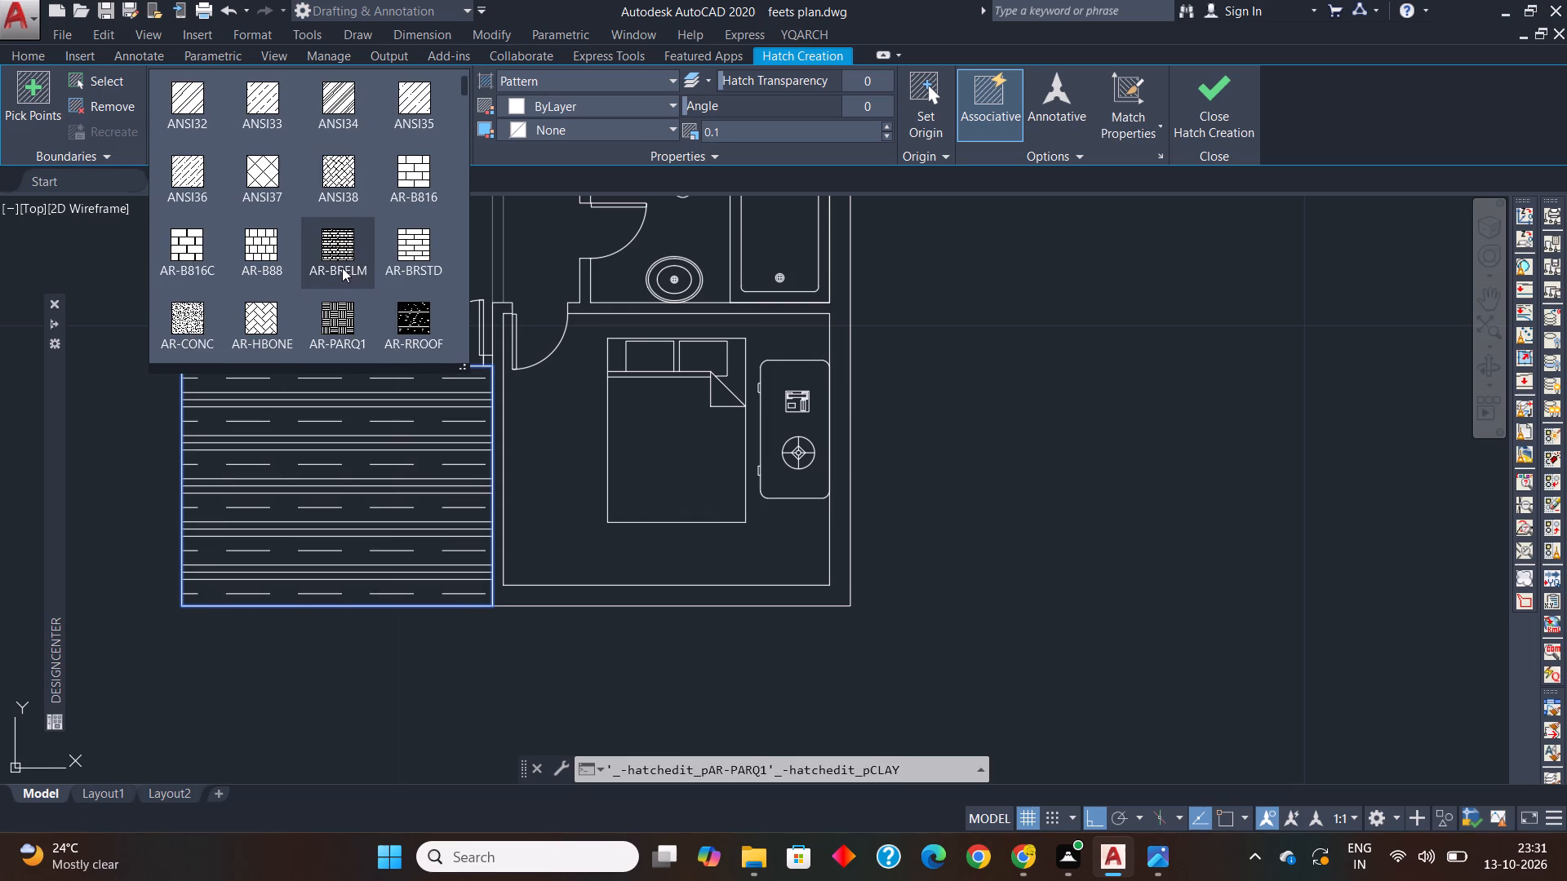
scroll(342, 265, "up", 3)
left_click(340, 104)
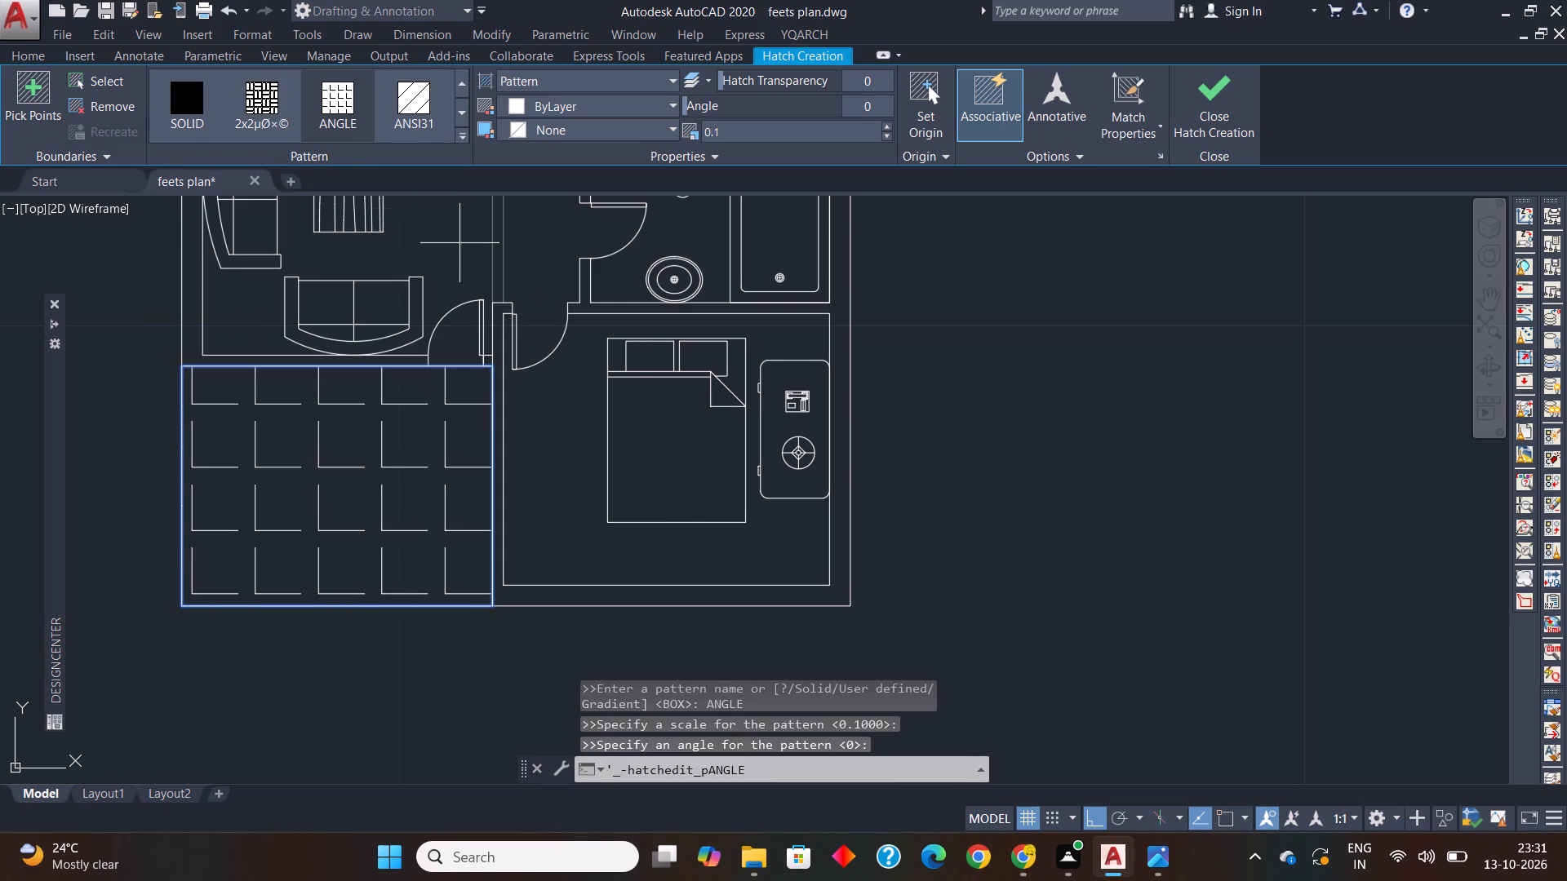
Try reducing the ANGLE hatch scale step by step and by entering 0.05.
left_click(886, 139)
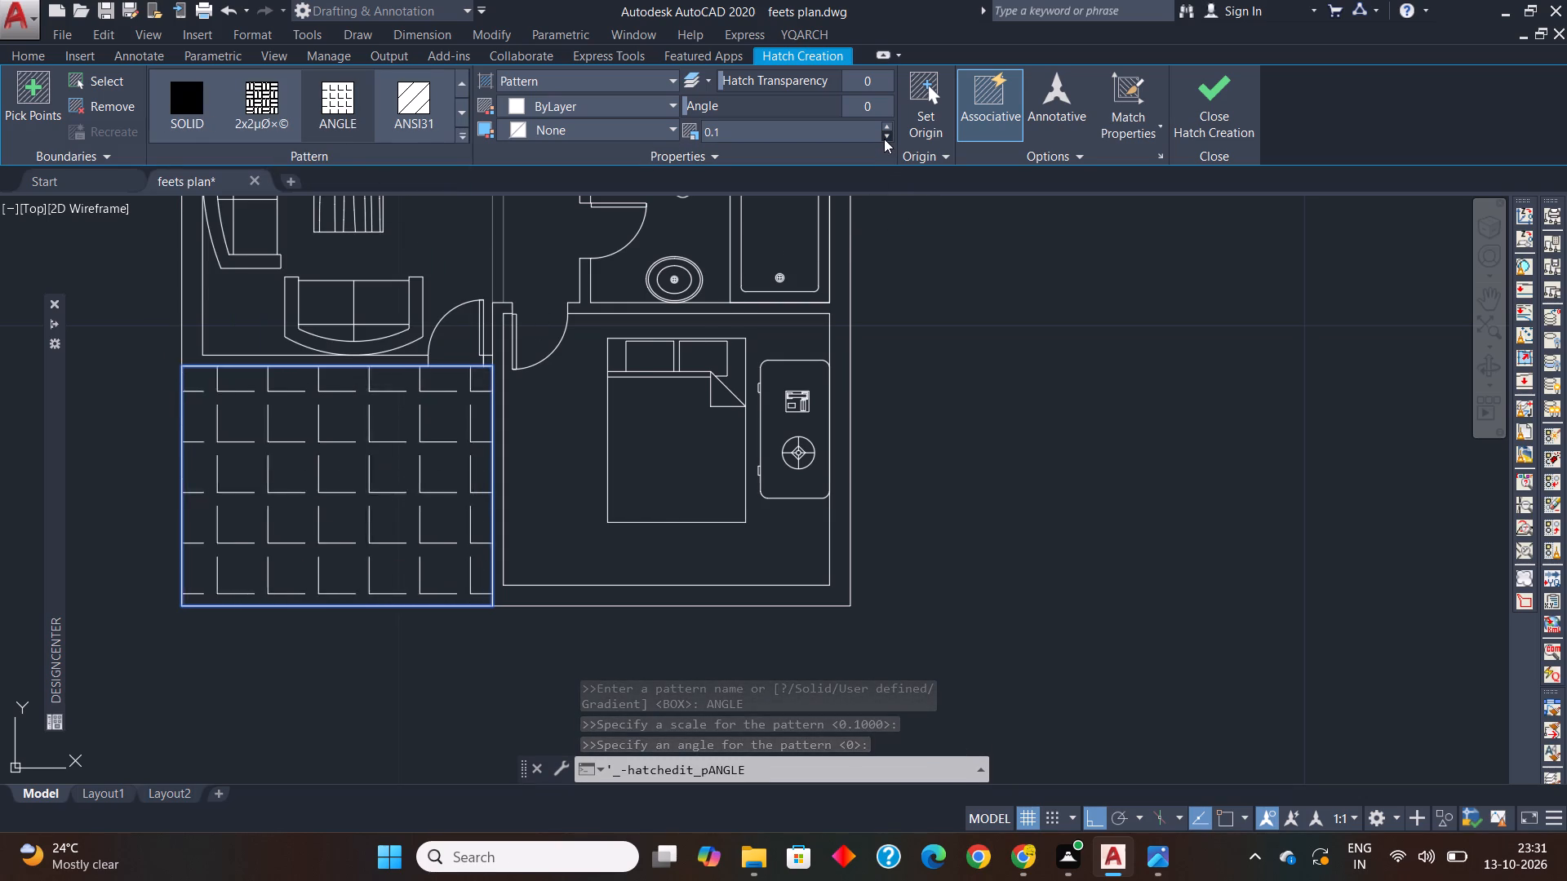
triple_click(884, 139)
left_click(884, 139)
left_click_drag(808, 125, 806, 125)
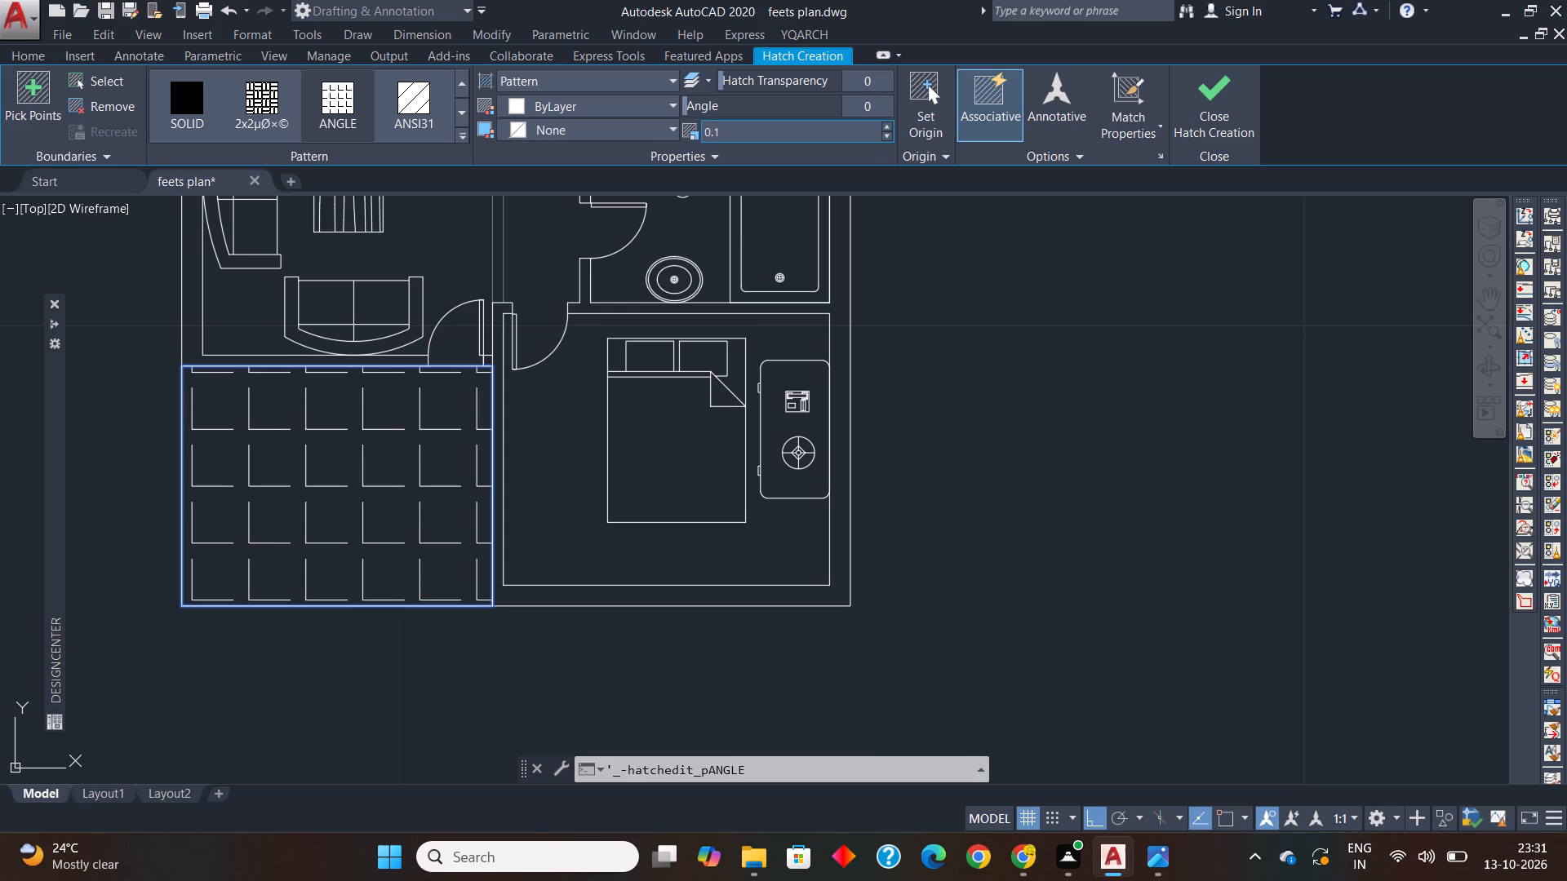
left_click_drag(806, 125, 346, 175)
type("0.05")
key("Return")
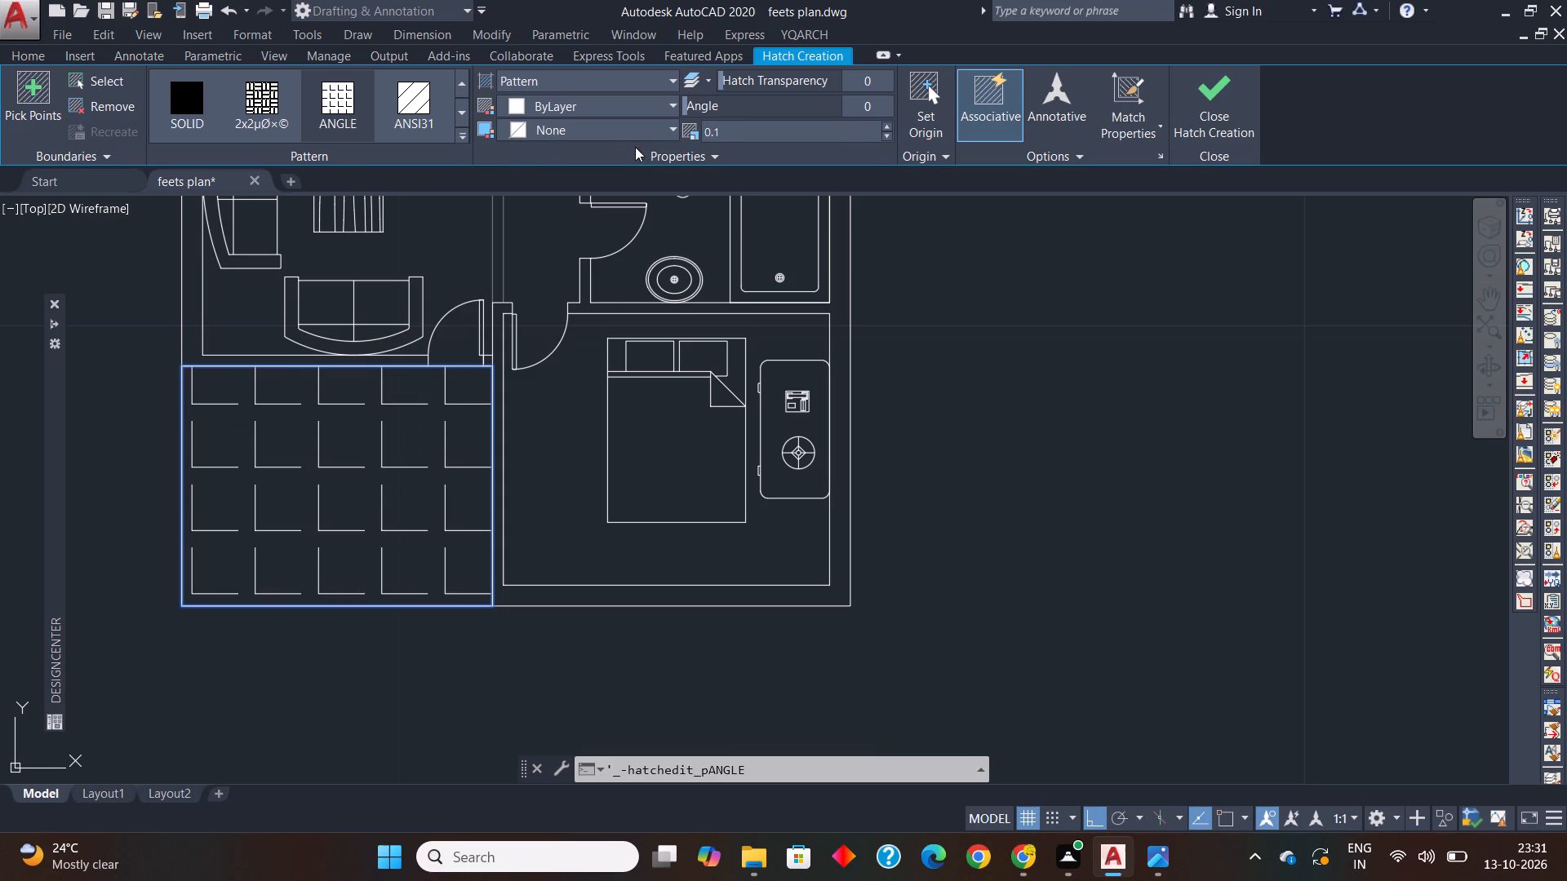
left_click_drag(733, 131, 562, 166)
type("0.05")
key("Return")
Step the ANGLE hatch scale down to a displayed value of 0 and finish the hatch below the living room.
triple_click(881, 139)
triple_click(881, 139)
left_click(881, 139)
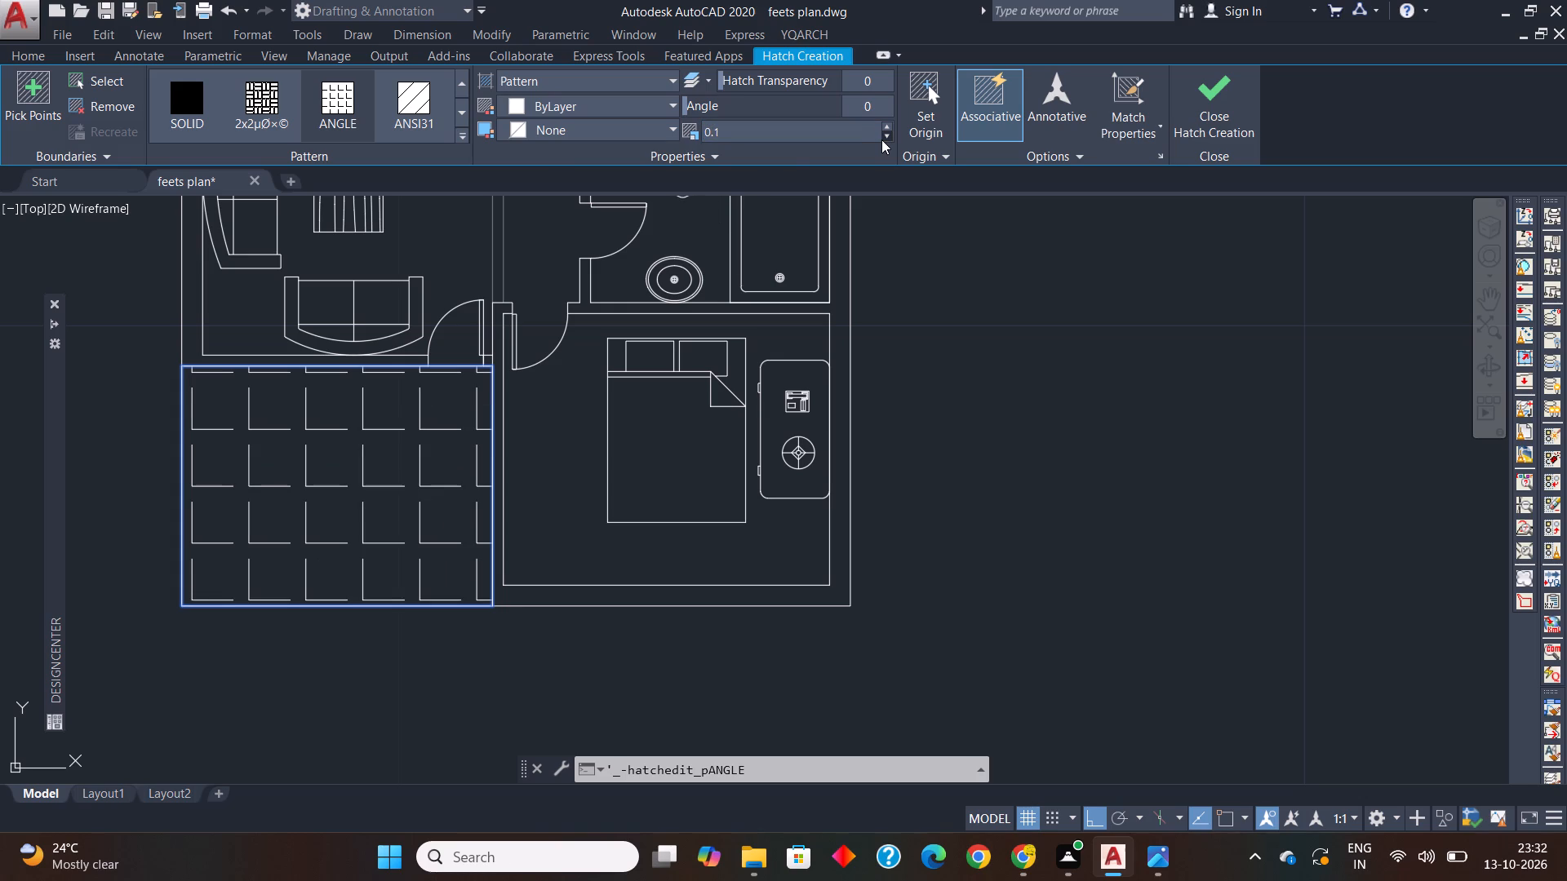
triple_click(886, 139)
triple_click(886, 139)
left_click(886, 139)
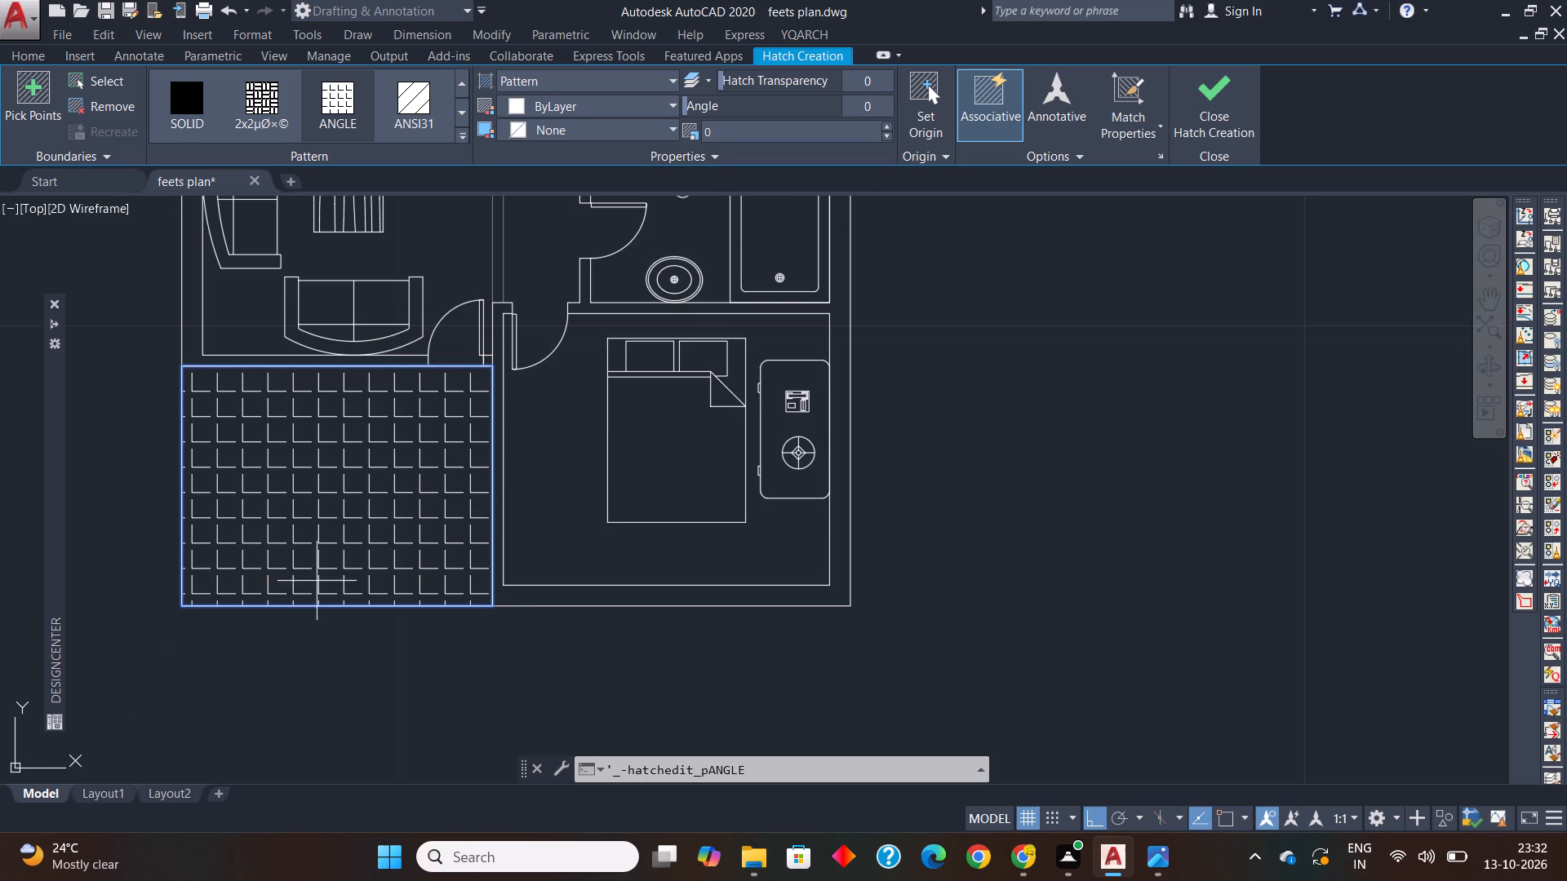
key("Escape")
key("Escape")
Delete the spare sofa lying outside the house plan, beside the bedrooms' outer wall.
scroll(485, 562, "down", 2)
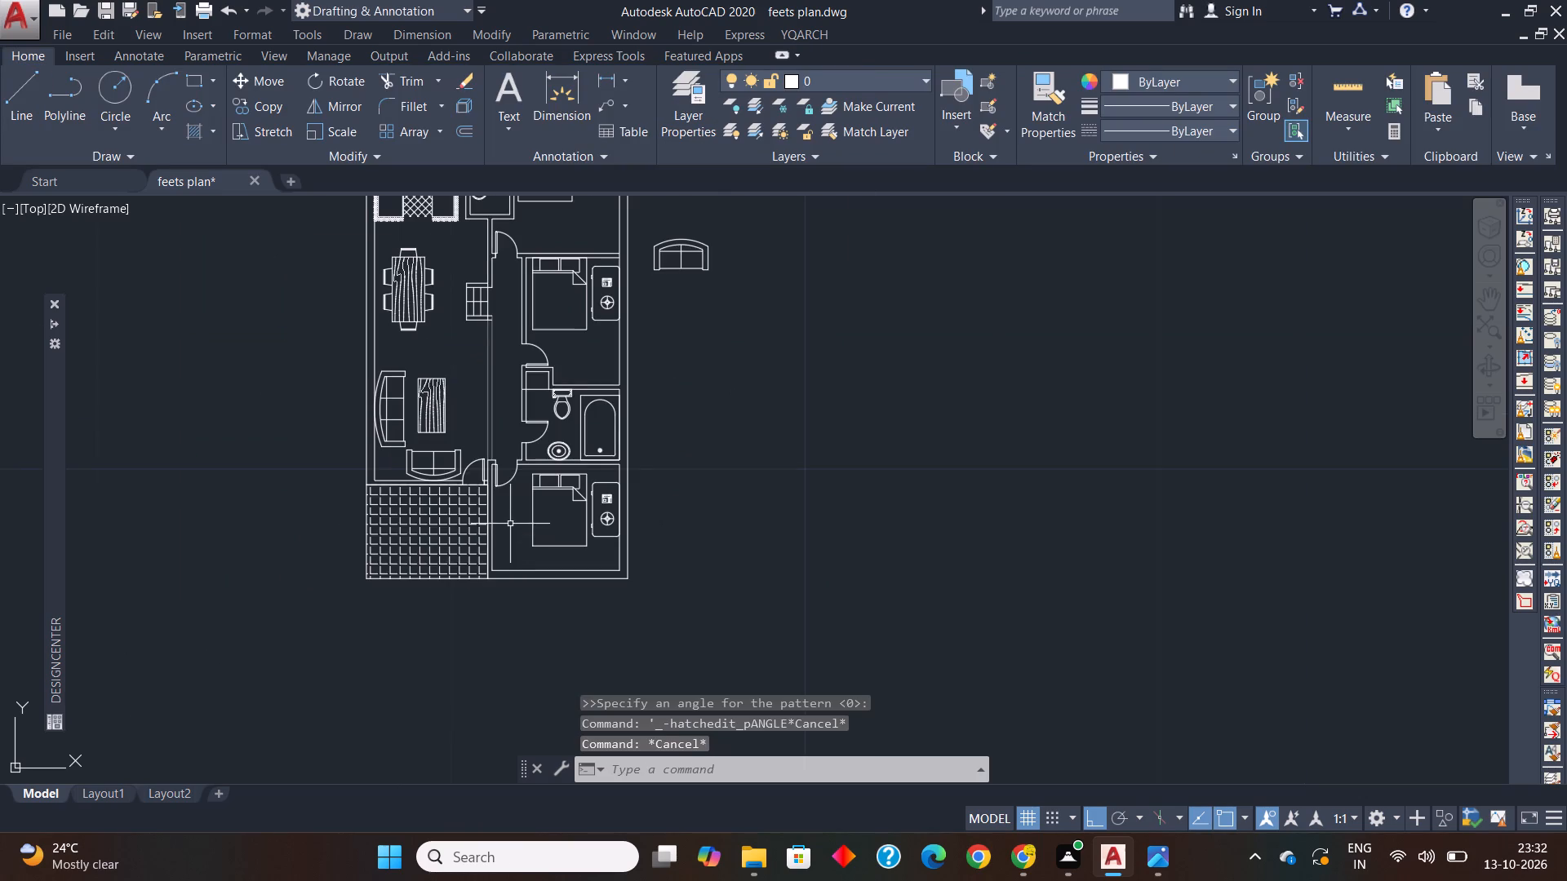
middle_click_drag(517, 516, 550, 642)
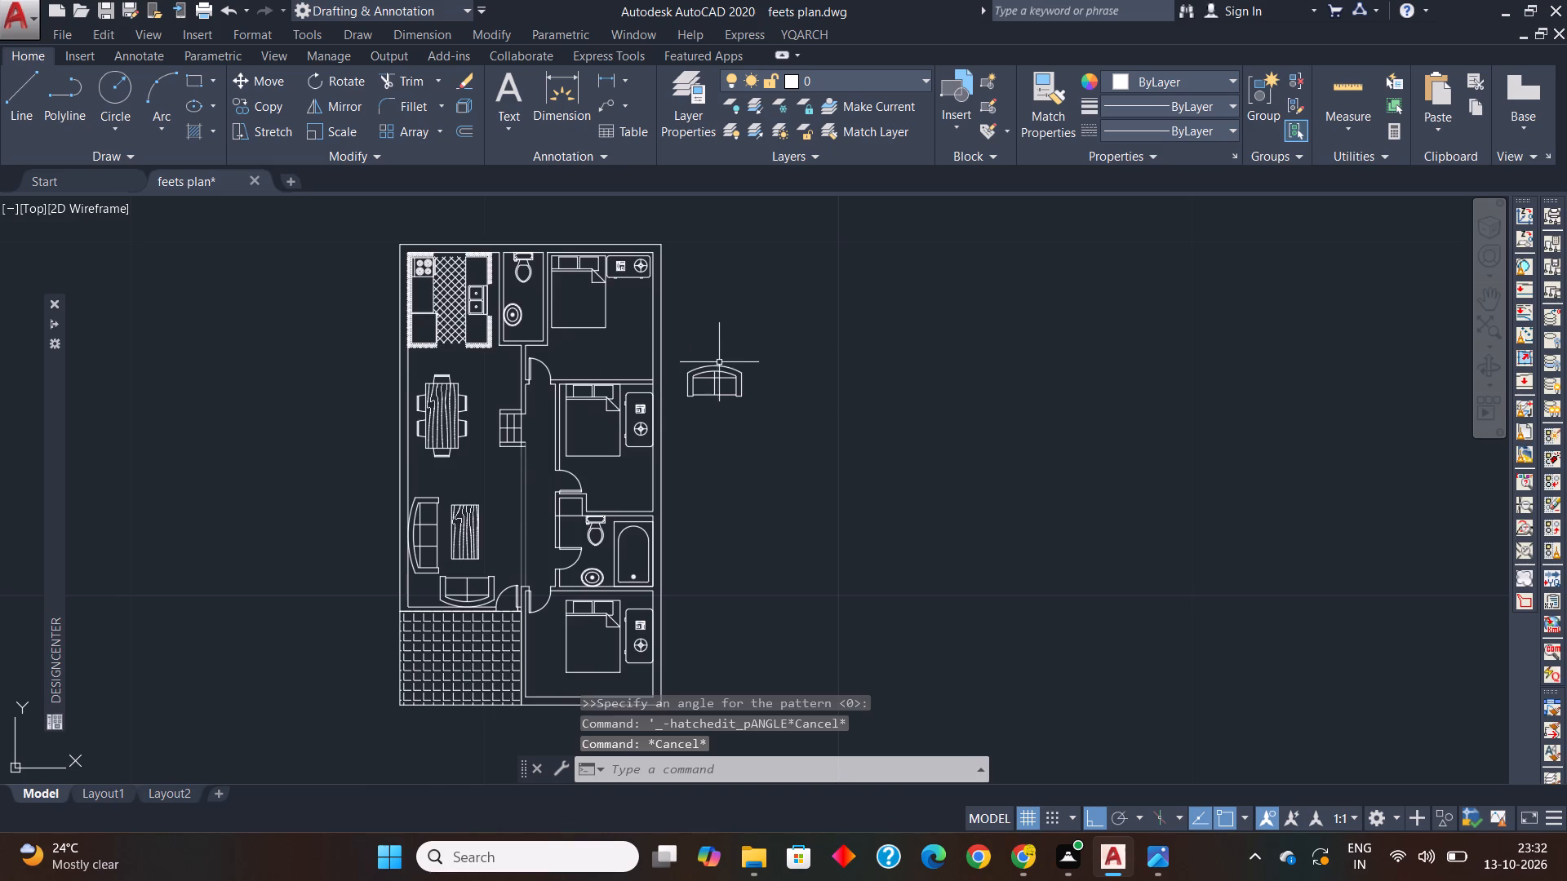
scroll(729, 367, "up", 2)
left_click(755, 348)
left_click(624, 443)
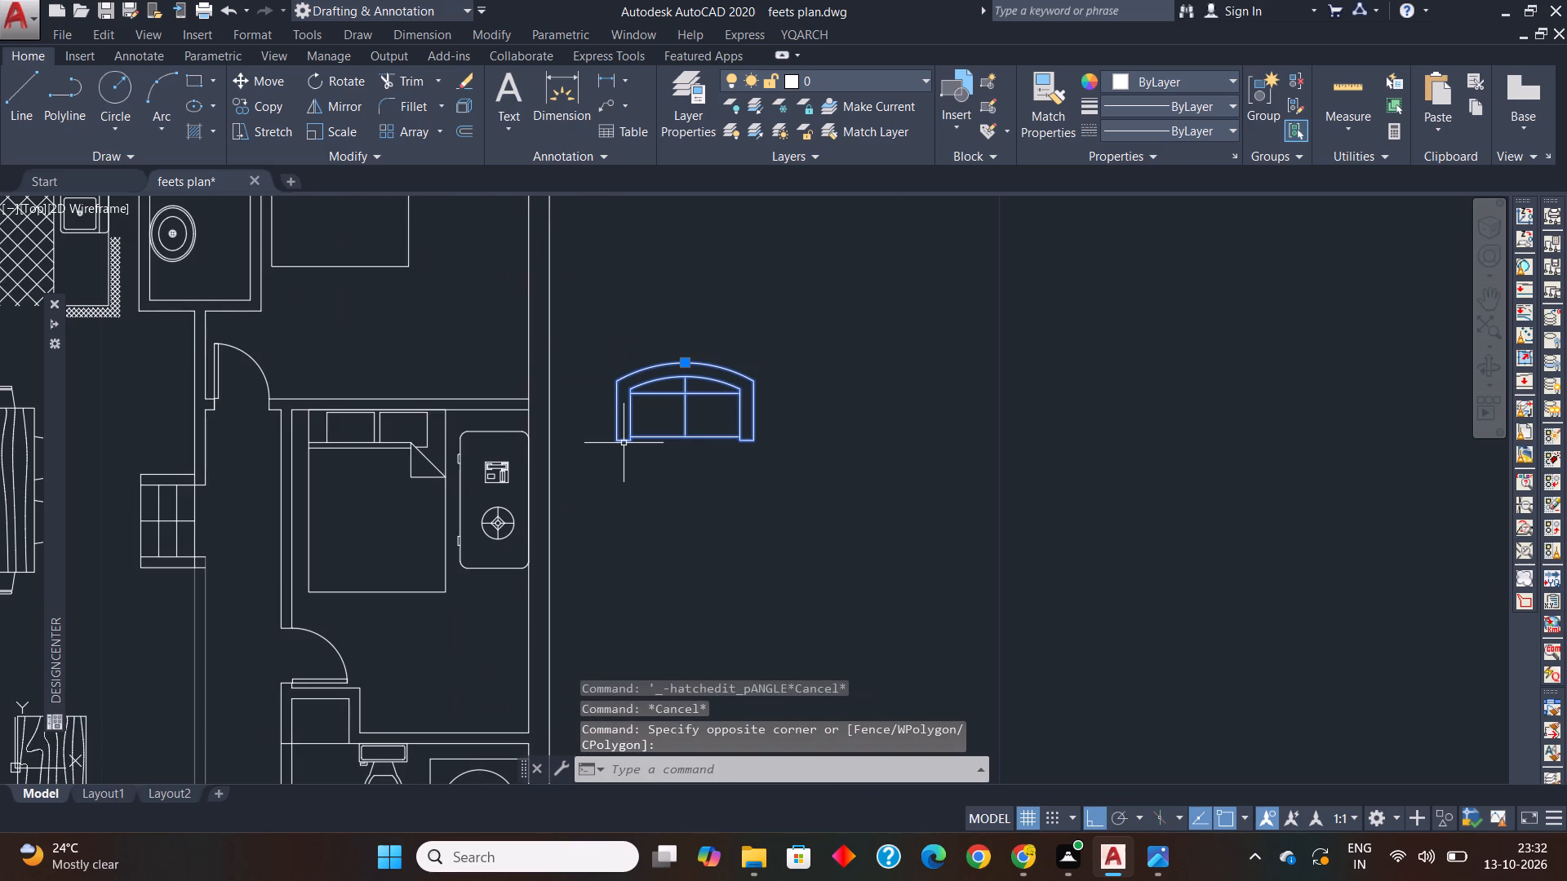
key("Delete")
key("Delete")
key("Delete")
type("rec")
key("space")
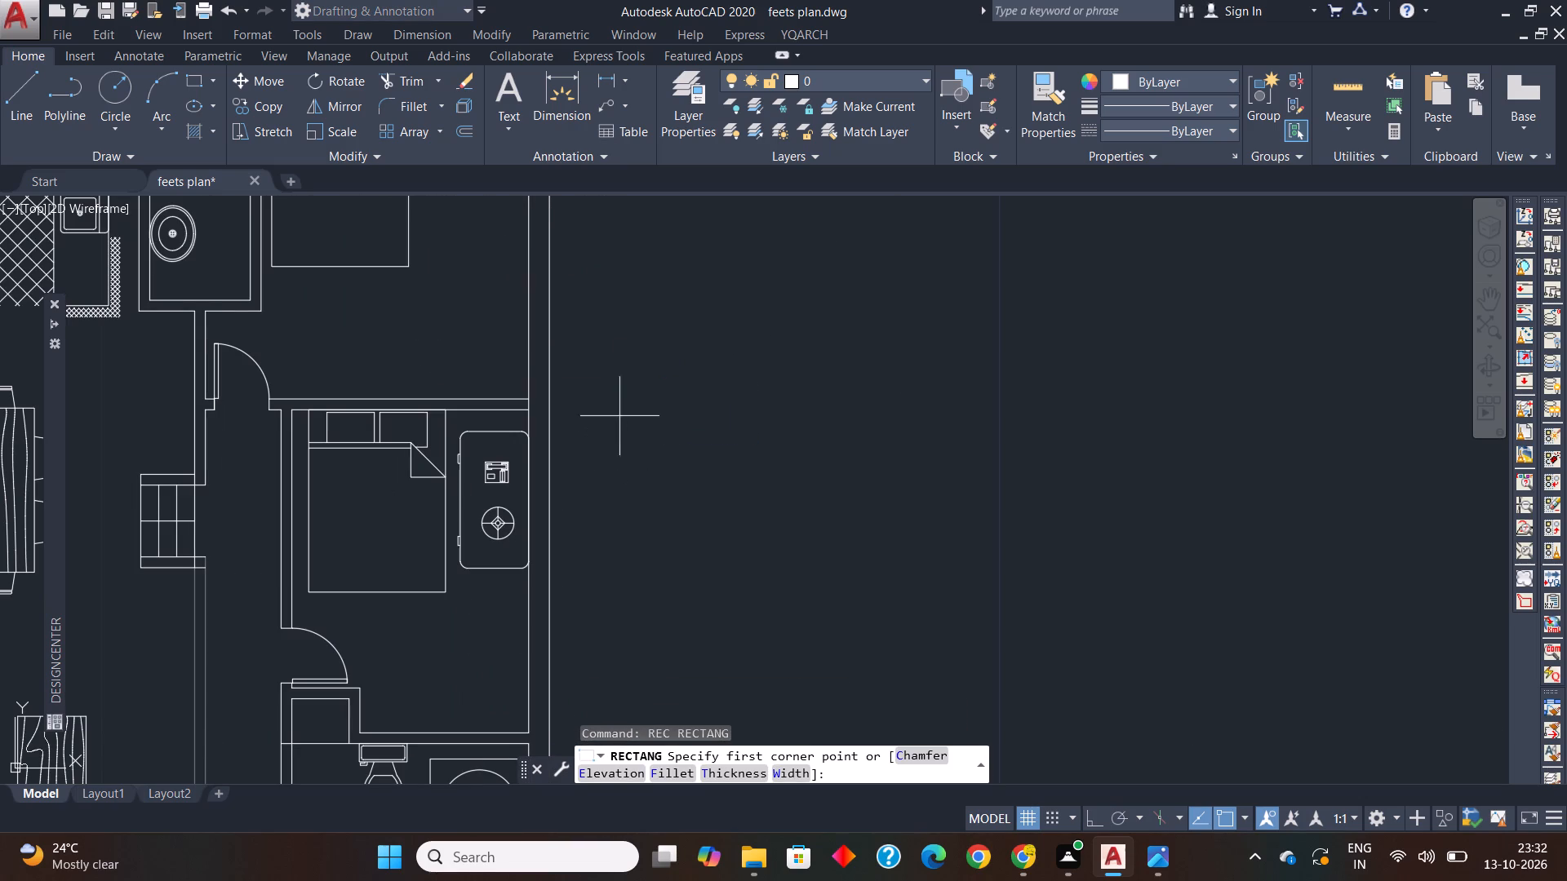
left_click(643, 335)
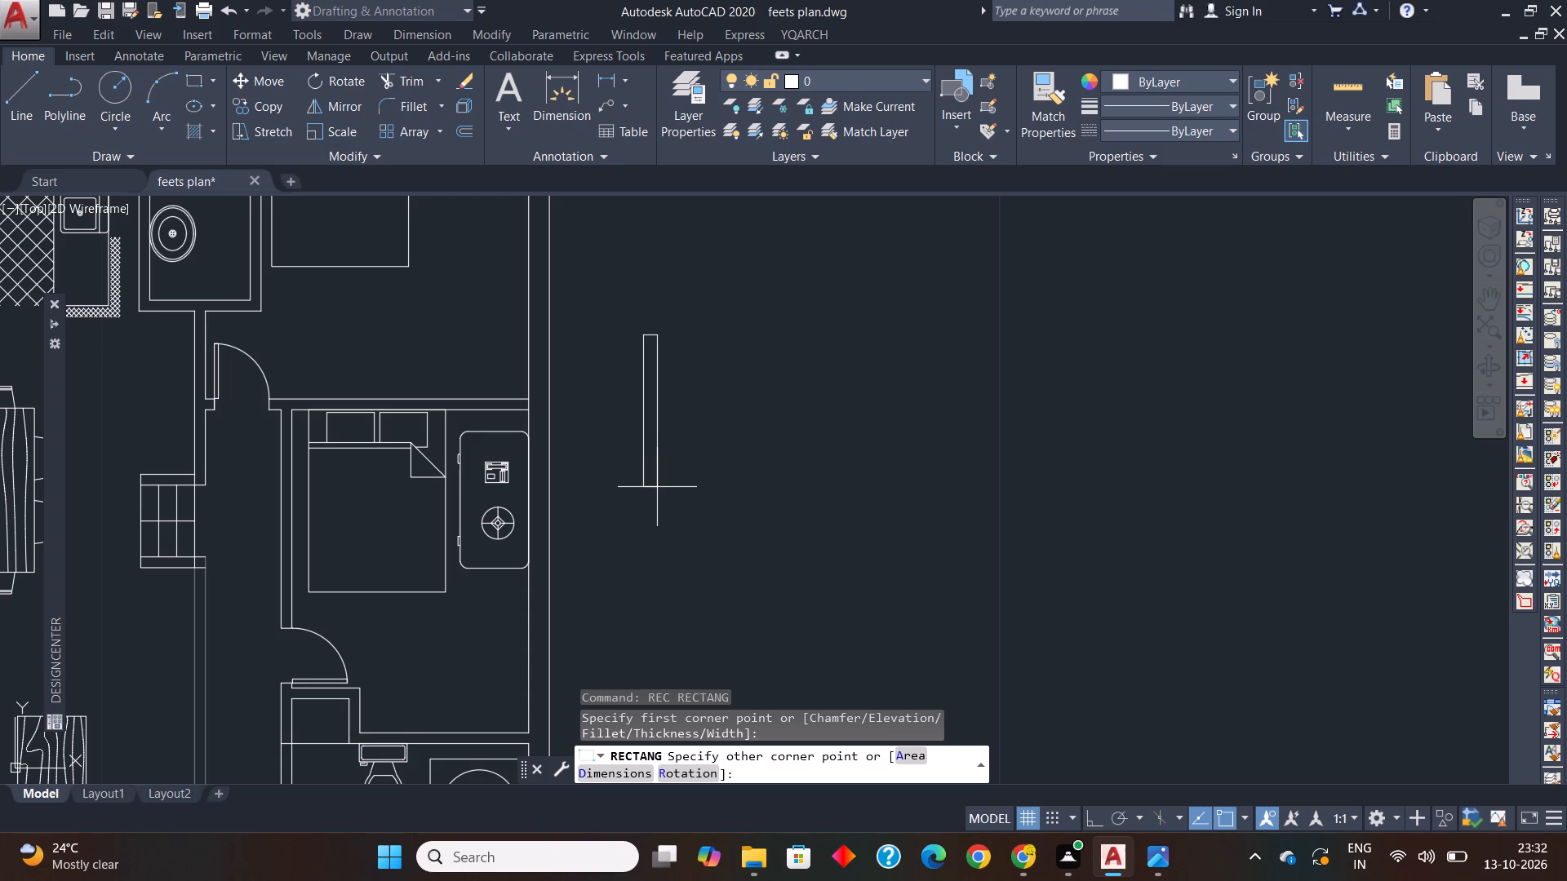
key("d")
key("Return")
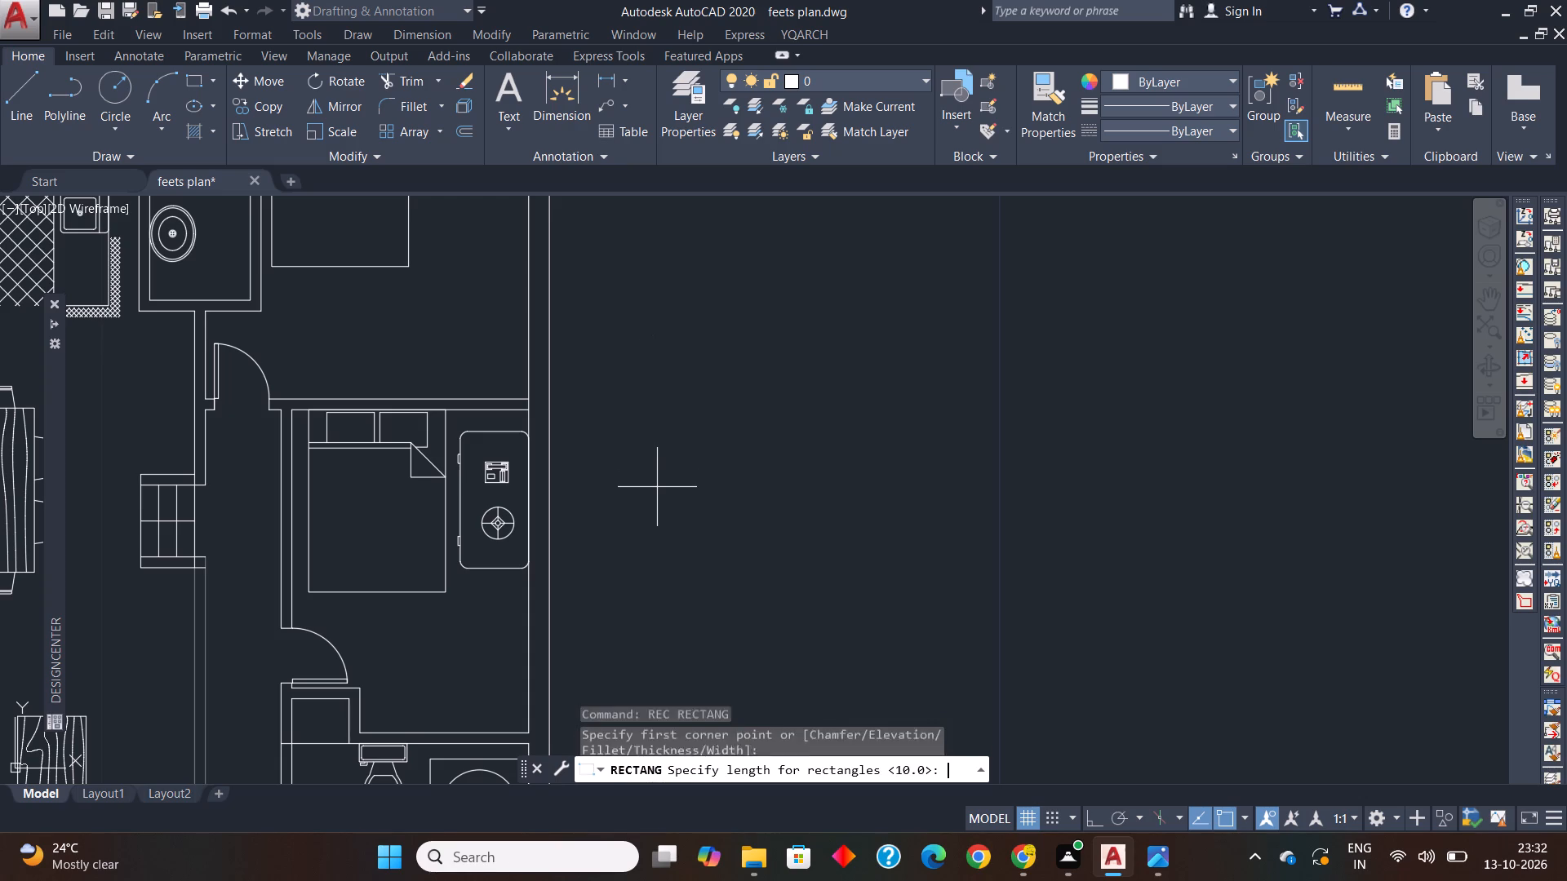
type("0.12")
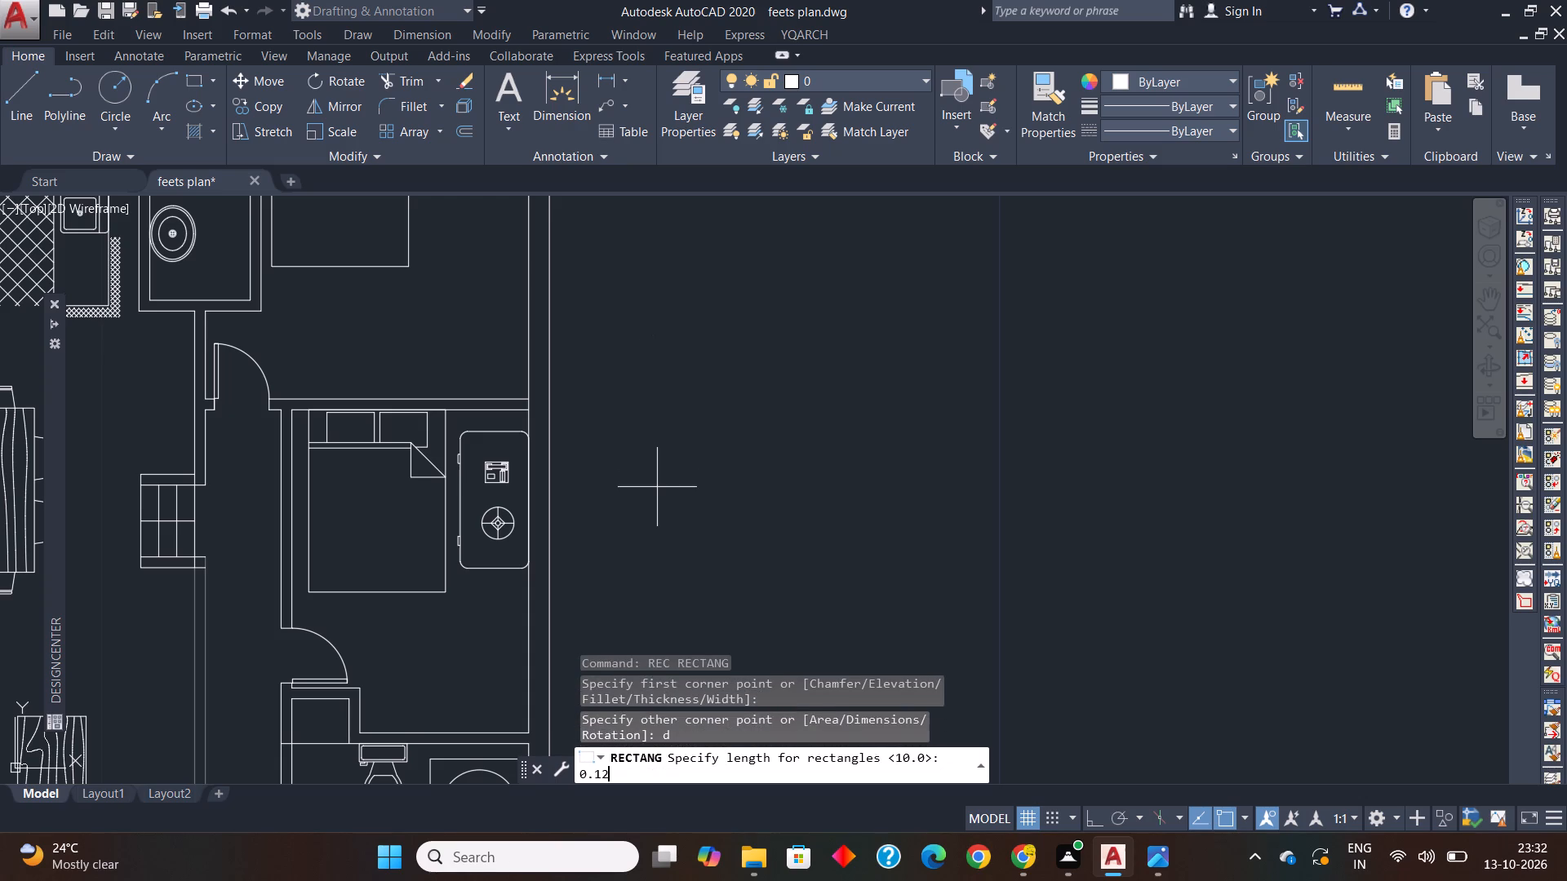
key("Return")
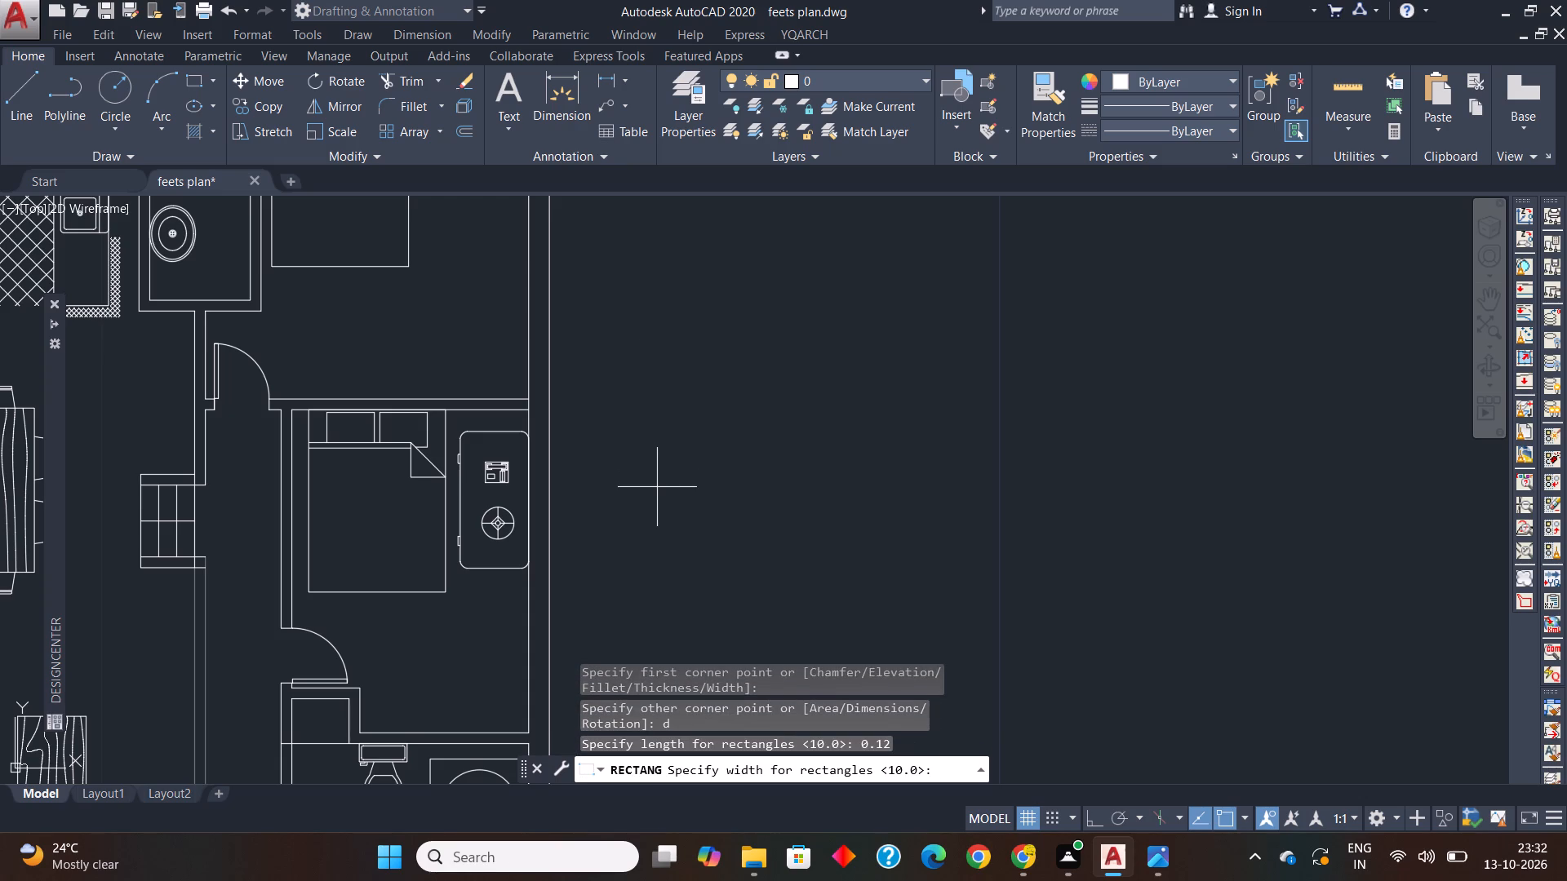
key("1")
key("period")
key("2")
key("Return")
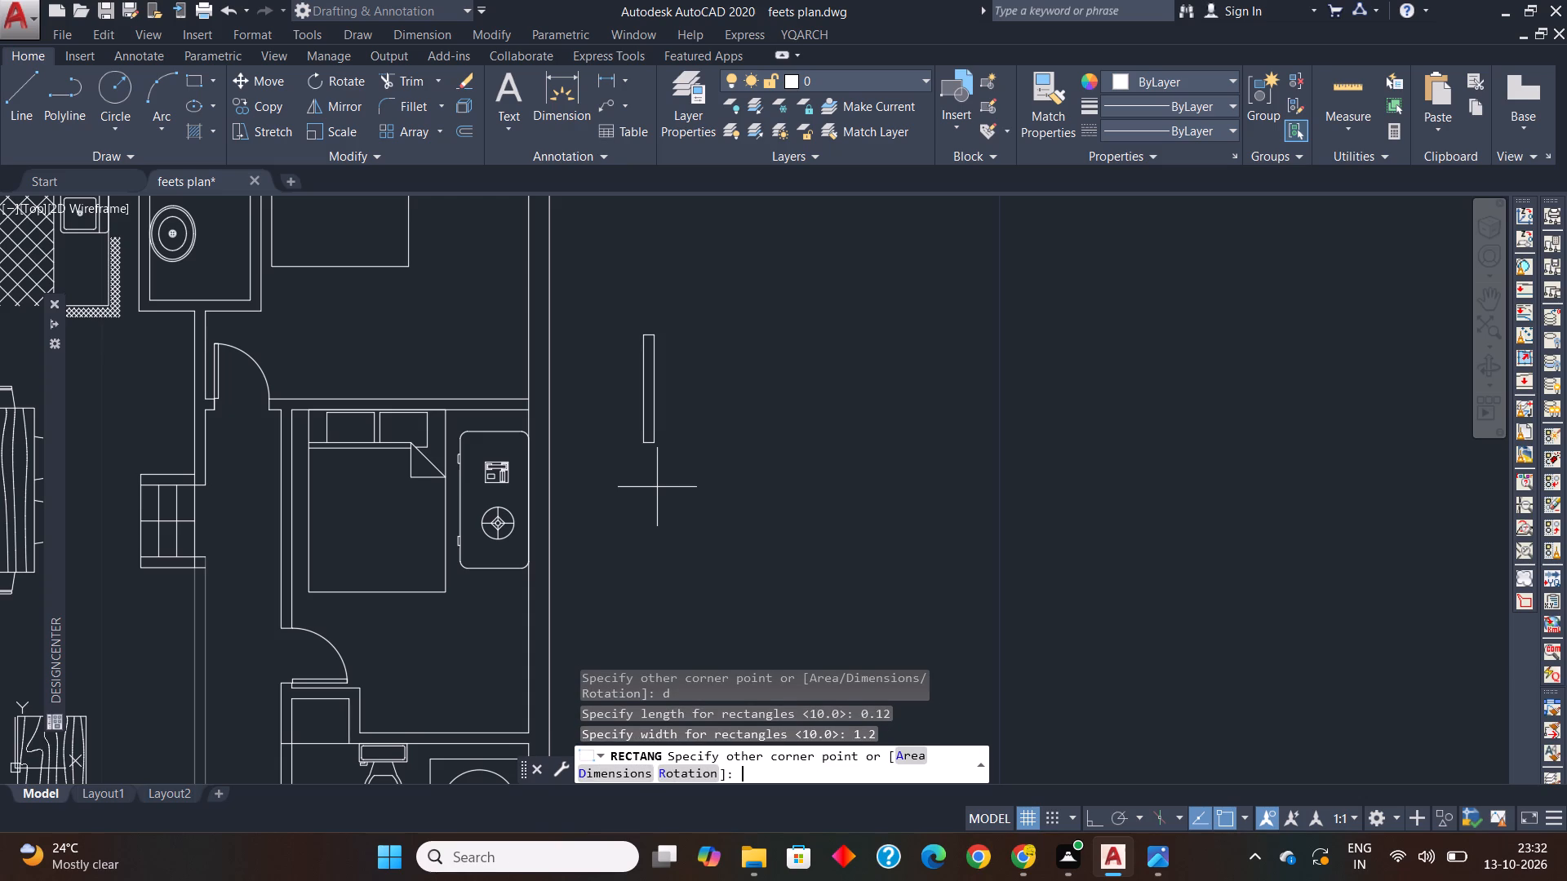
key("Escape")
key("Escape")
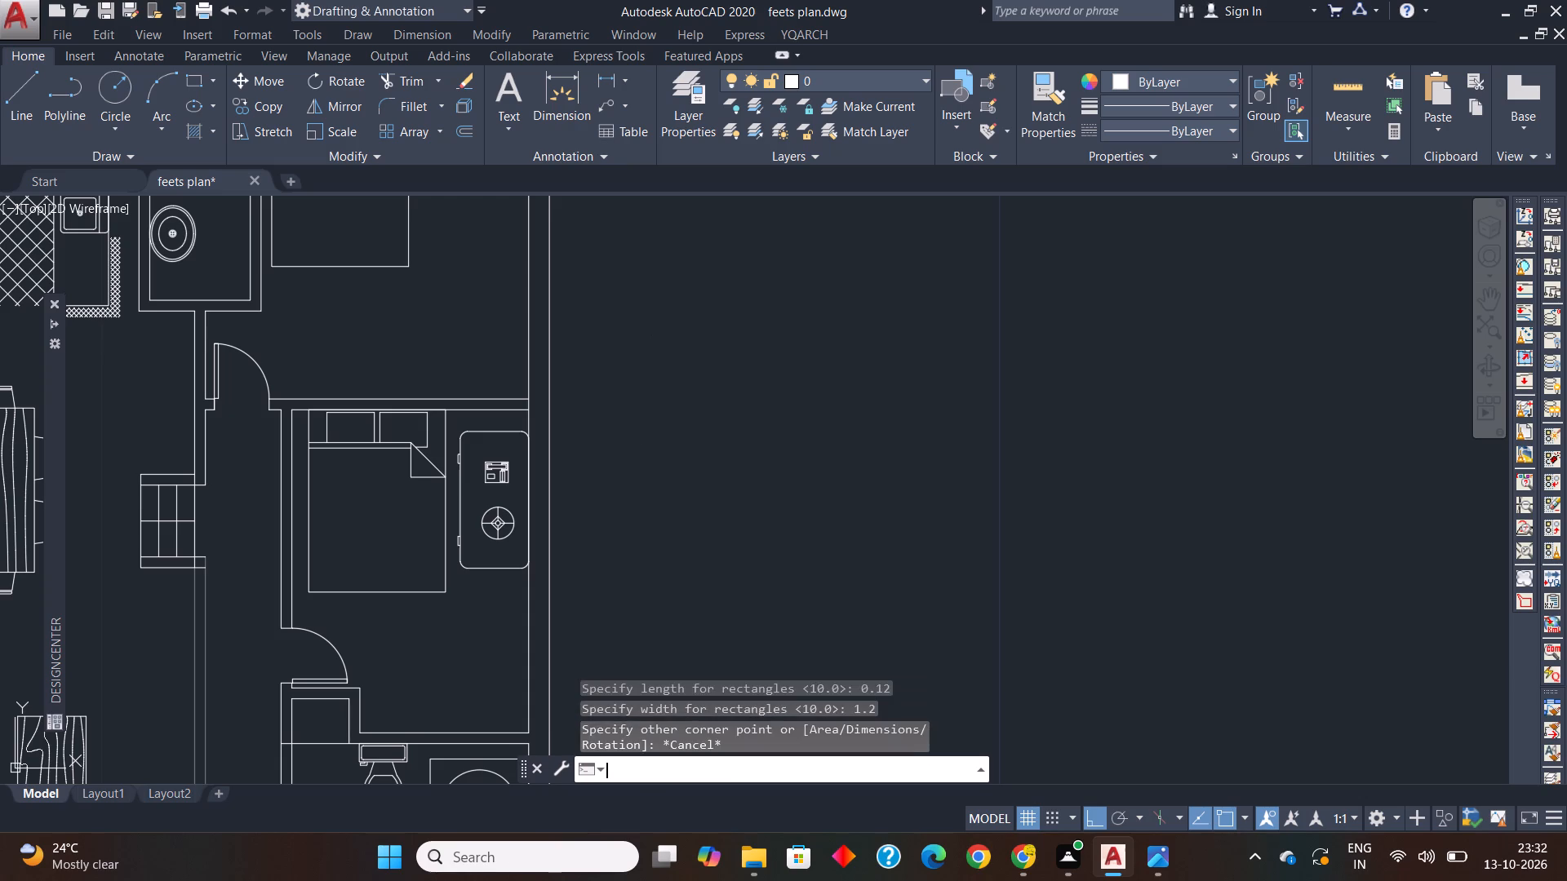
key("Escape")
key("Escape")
Draw a narrow upright rectangle outside the plan beside the middle bedroom, entering 1.2 for its opposite corner.
type("rec")
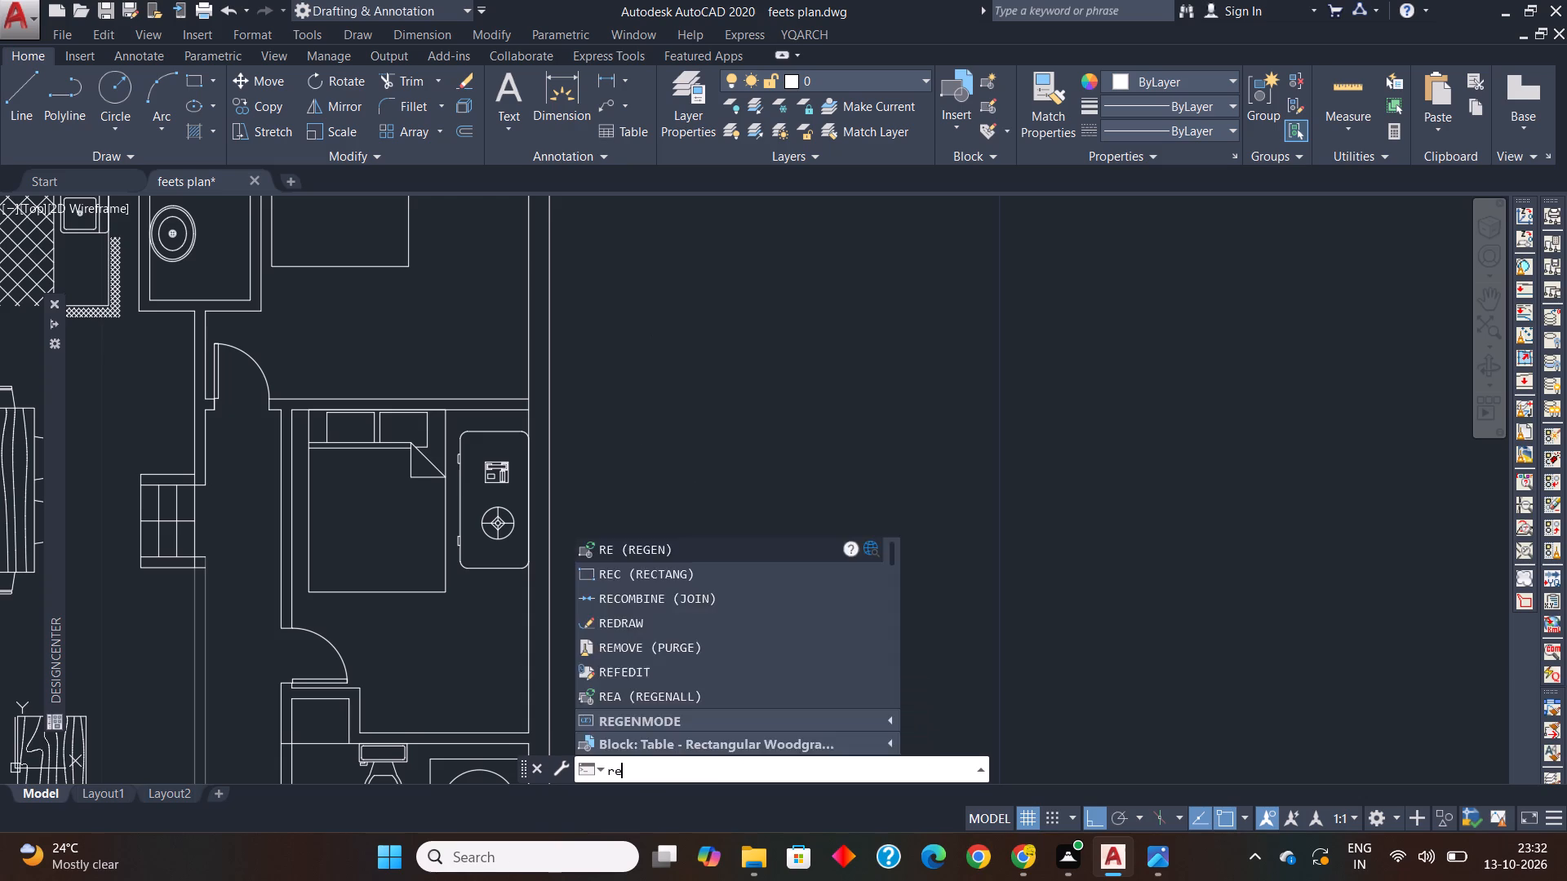
key("space")
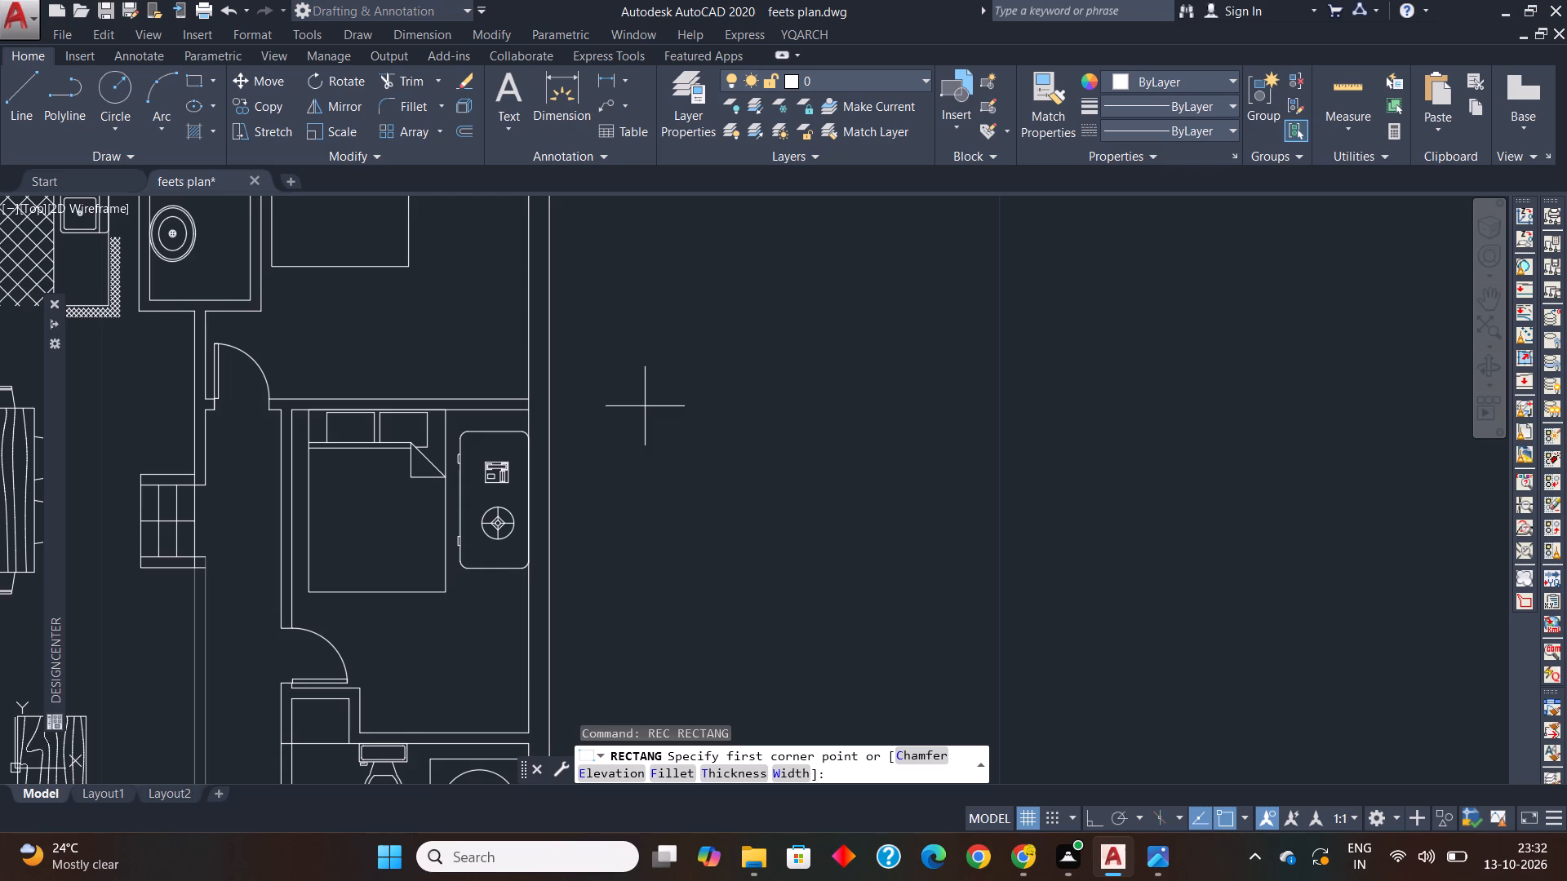
left_click(645, 406)
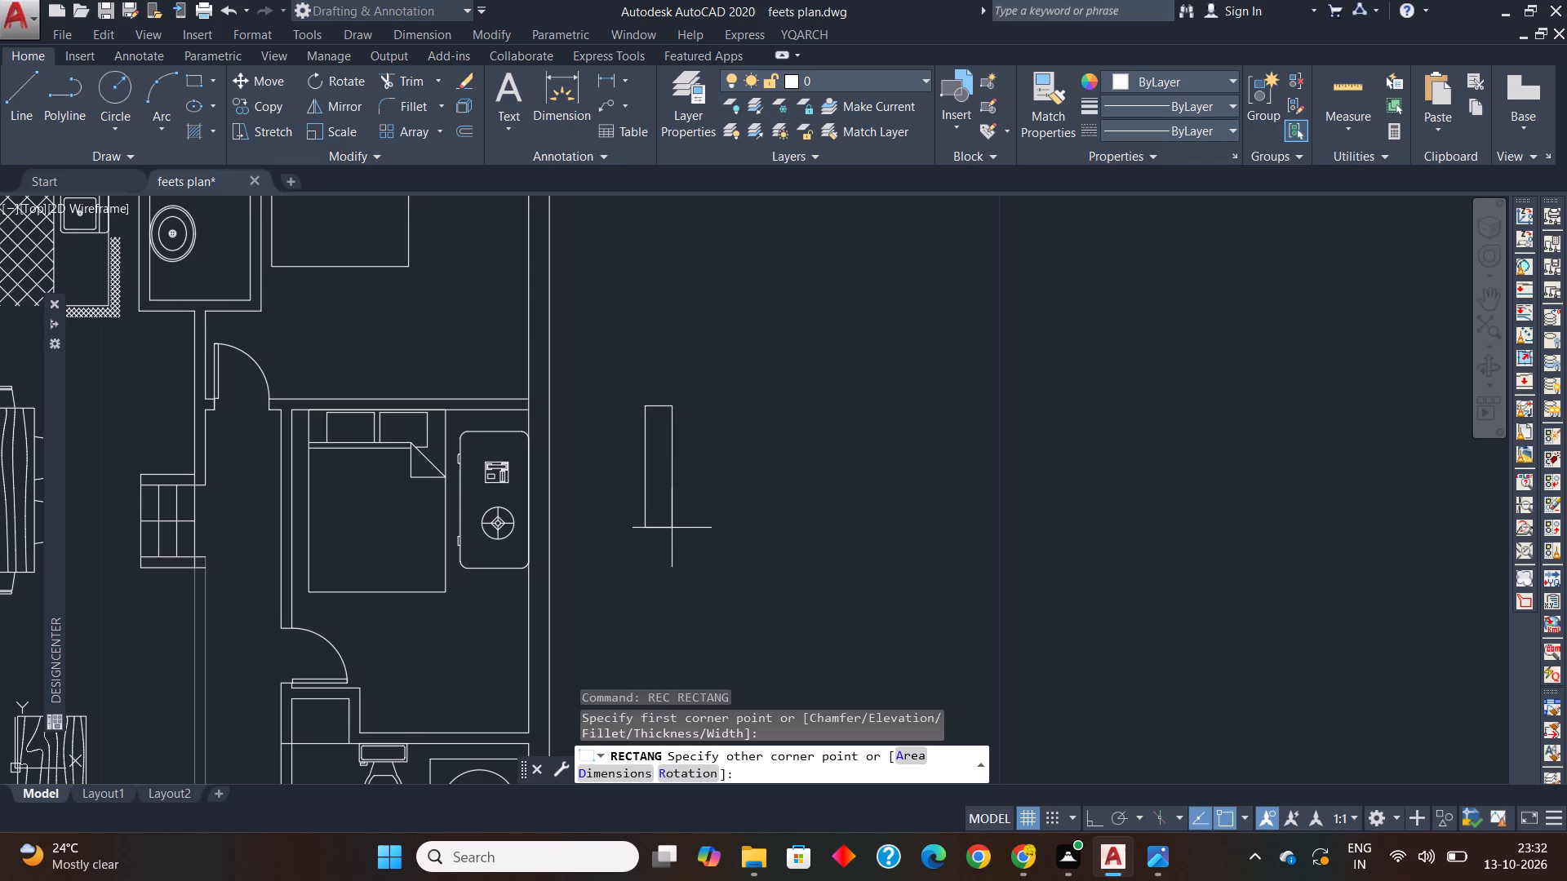
type("1.2")
key("Return")
type("0.23")
key("Return")
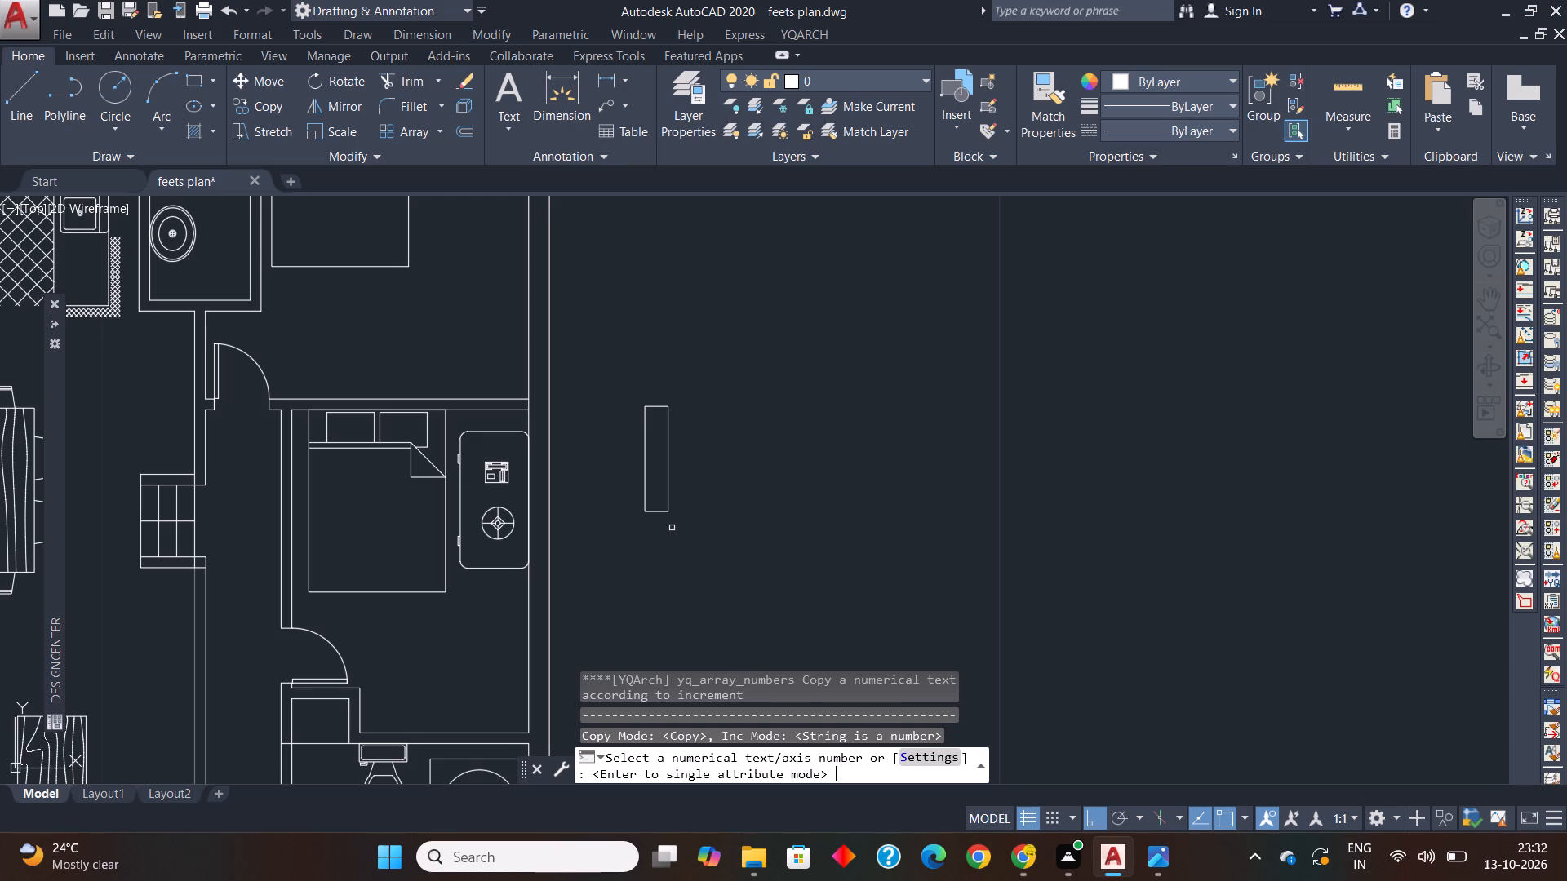
key("Escape")
key("Escape")
key("Escape")
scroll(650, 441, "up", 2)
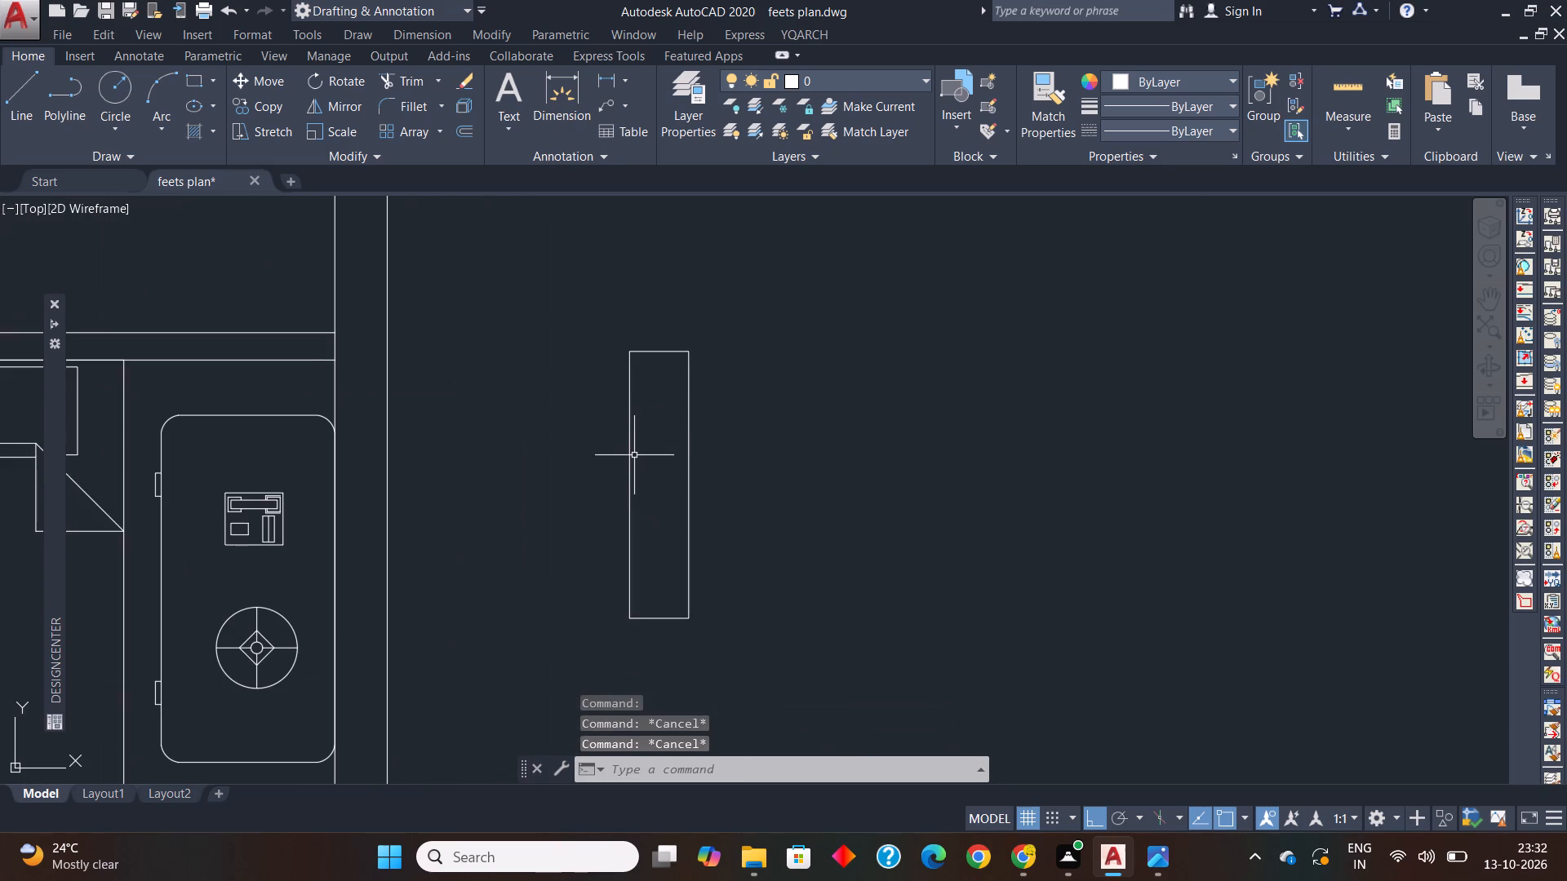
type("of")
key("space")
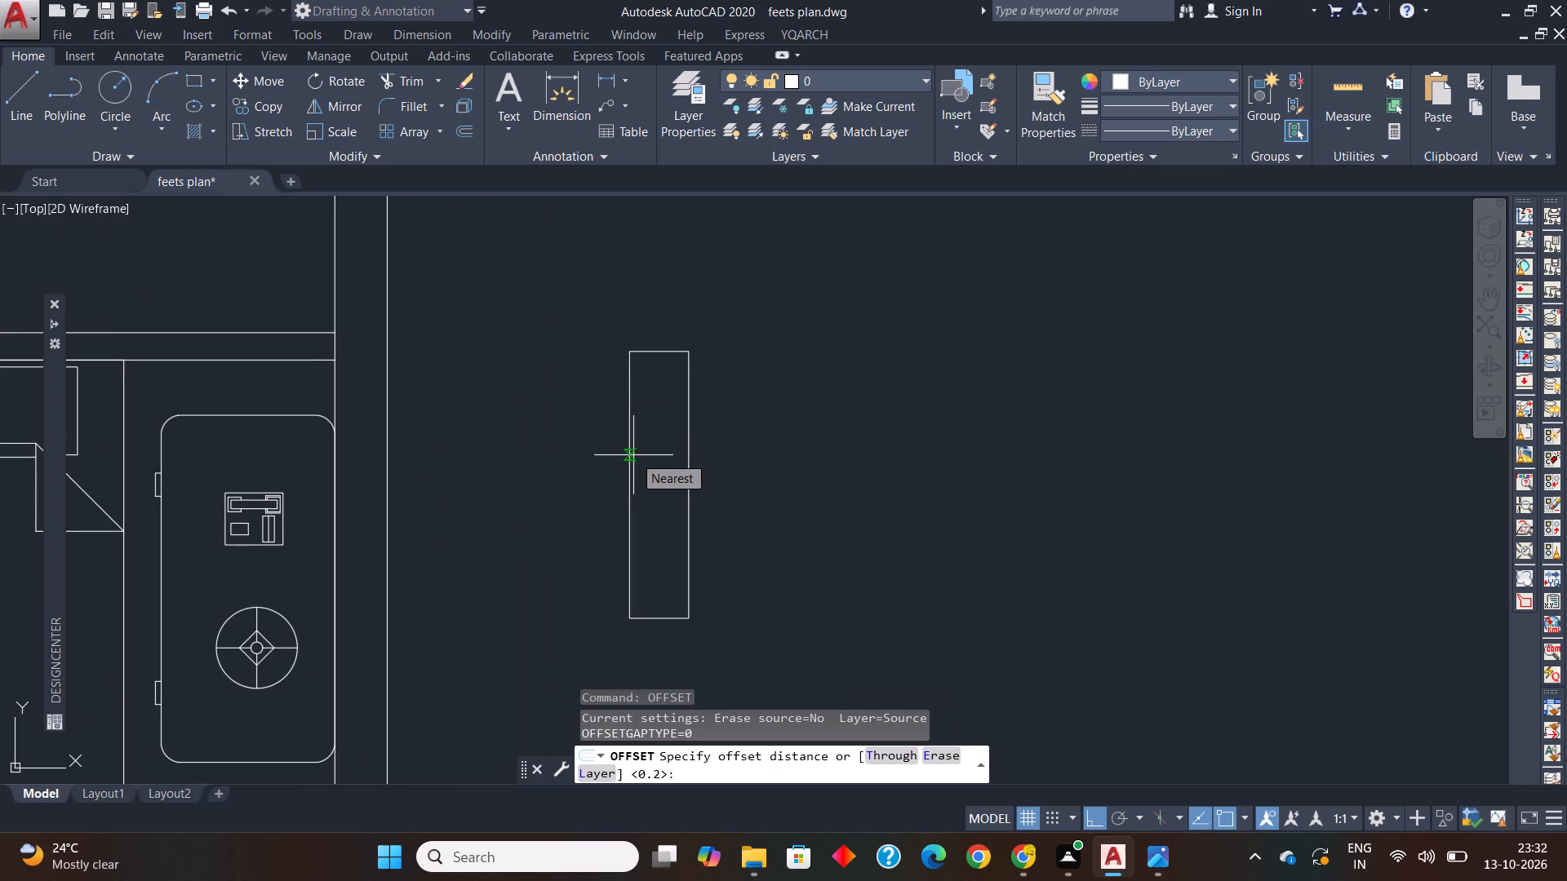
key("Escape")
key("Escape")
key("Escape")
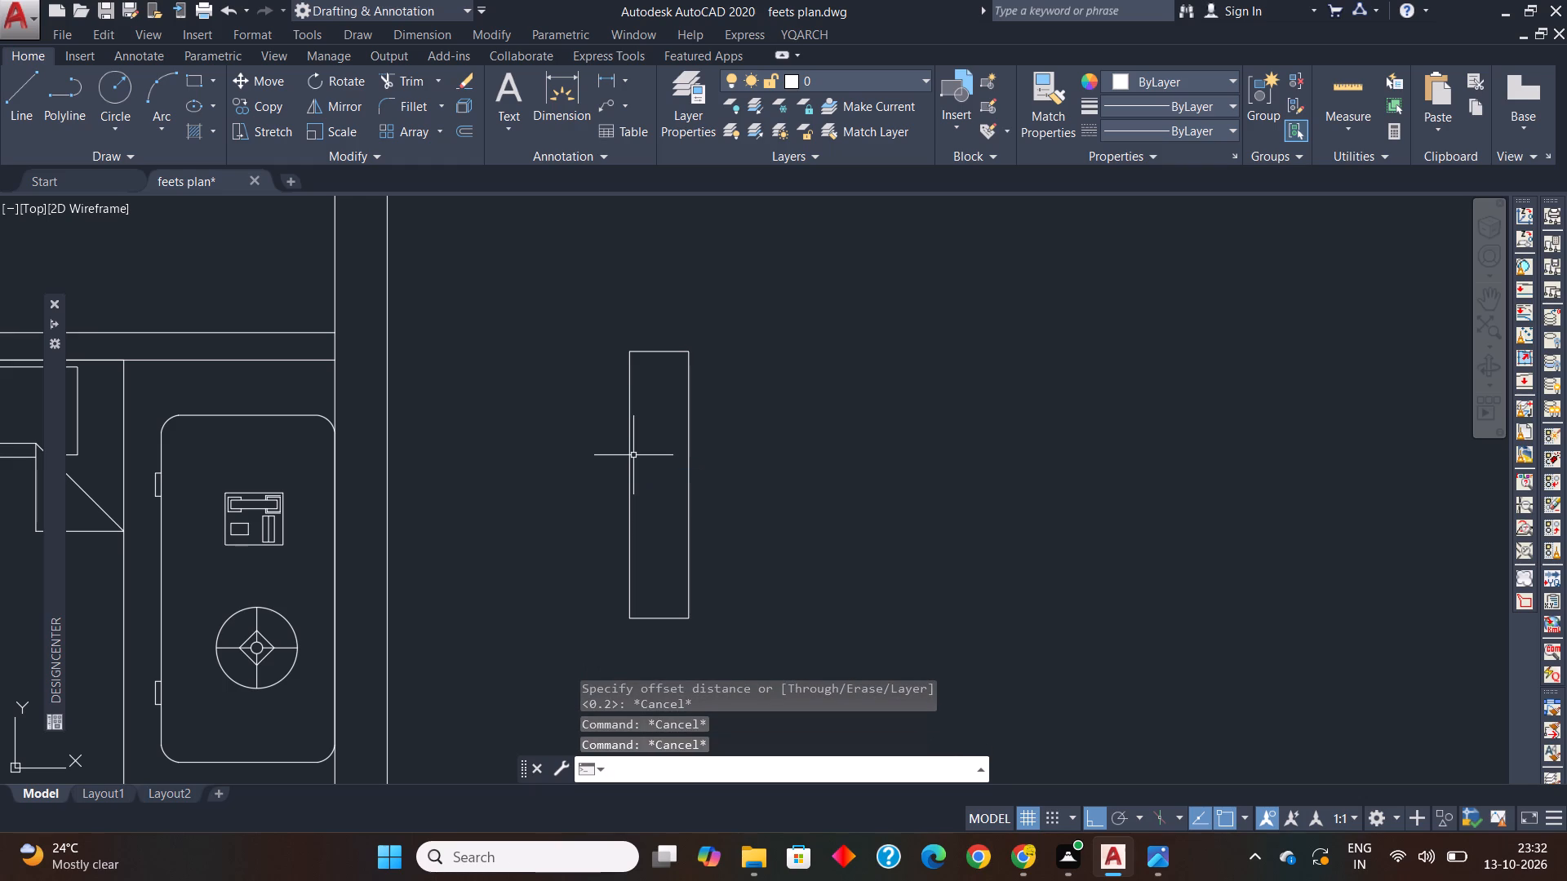
Explode the narrow rectangle beside the plan into separate lines.
type("x")
key("space")
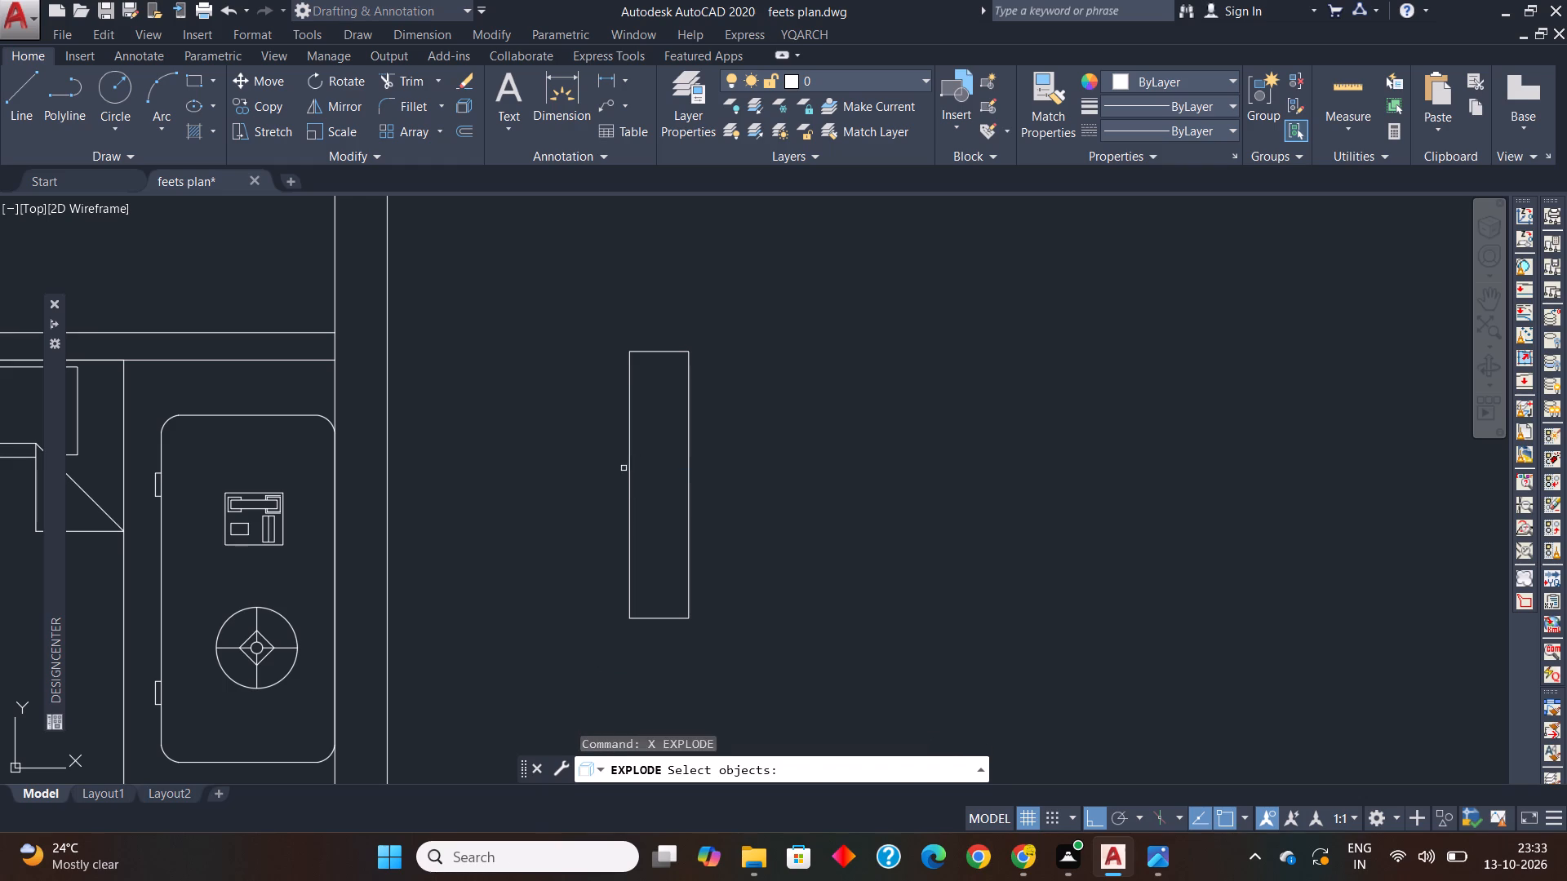
left_click(623, 468)
left_click(573, 498)
left_click(655, 480)
left_click(568, 499)
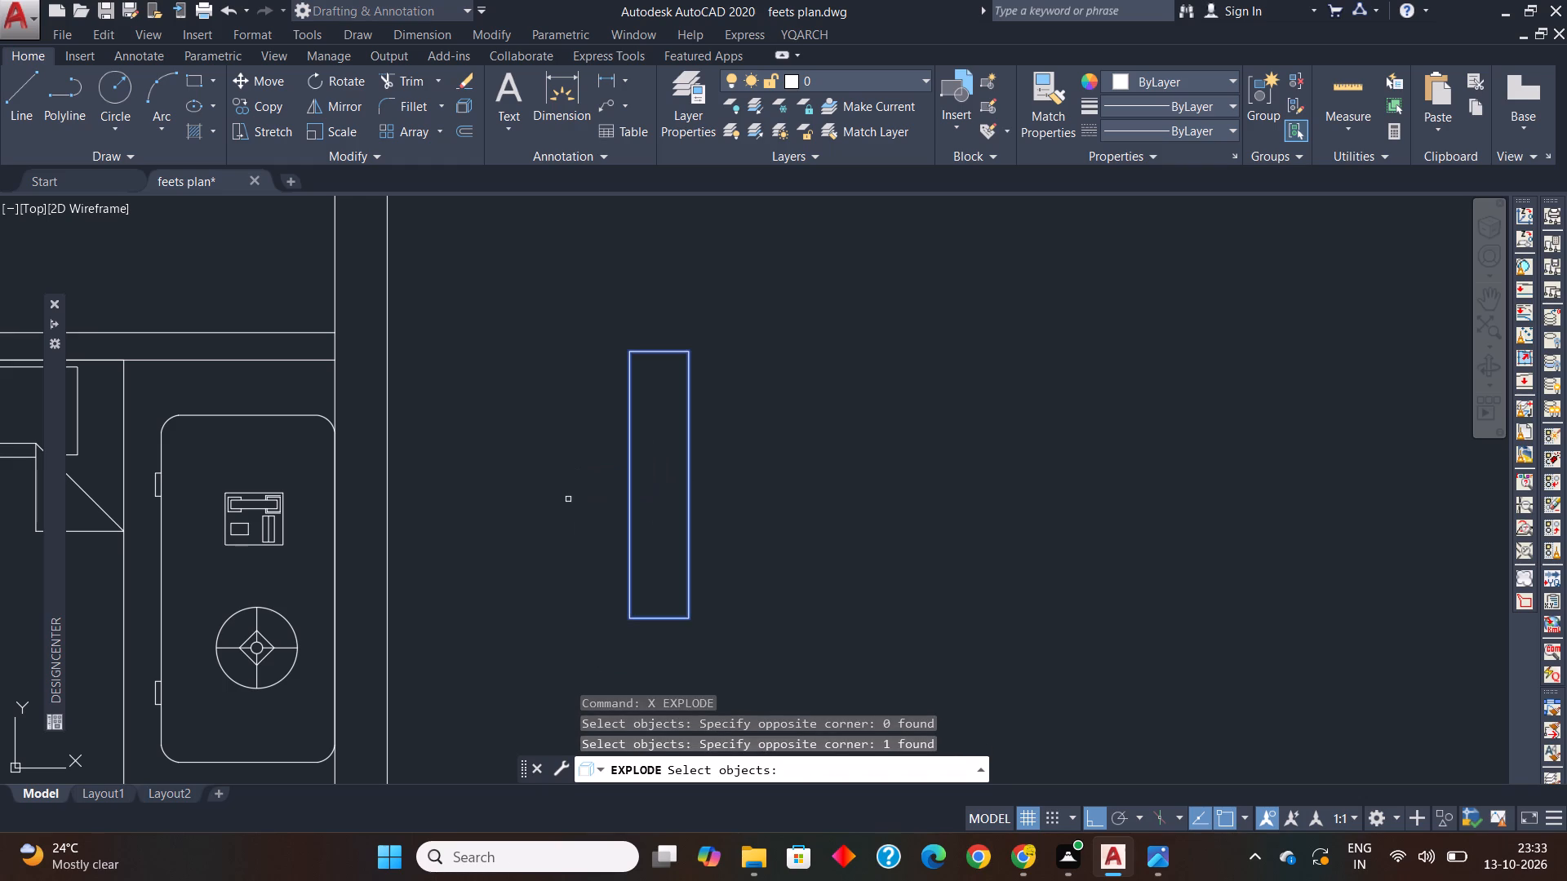
key("space")
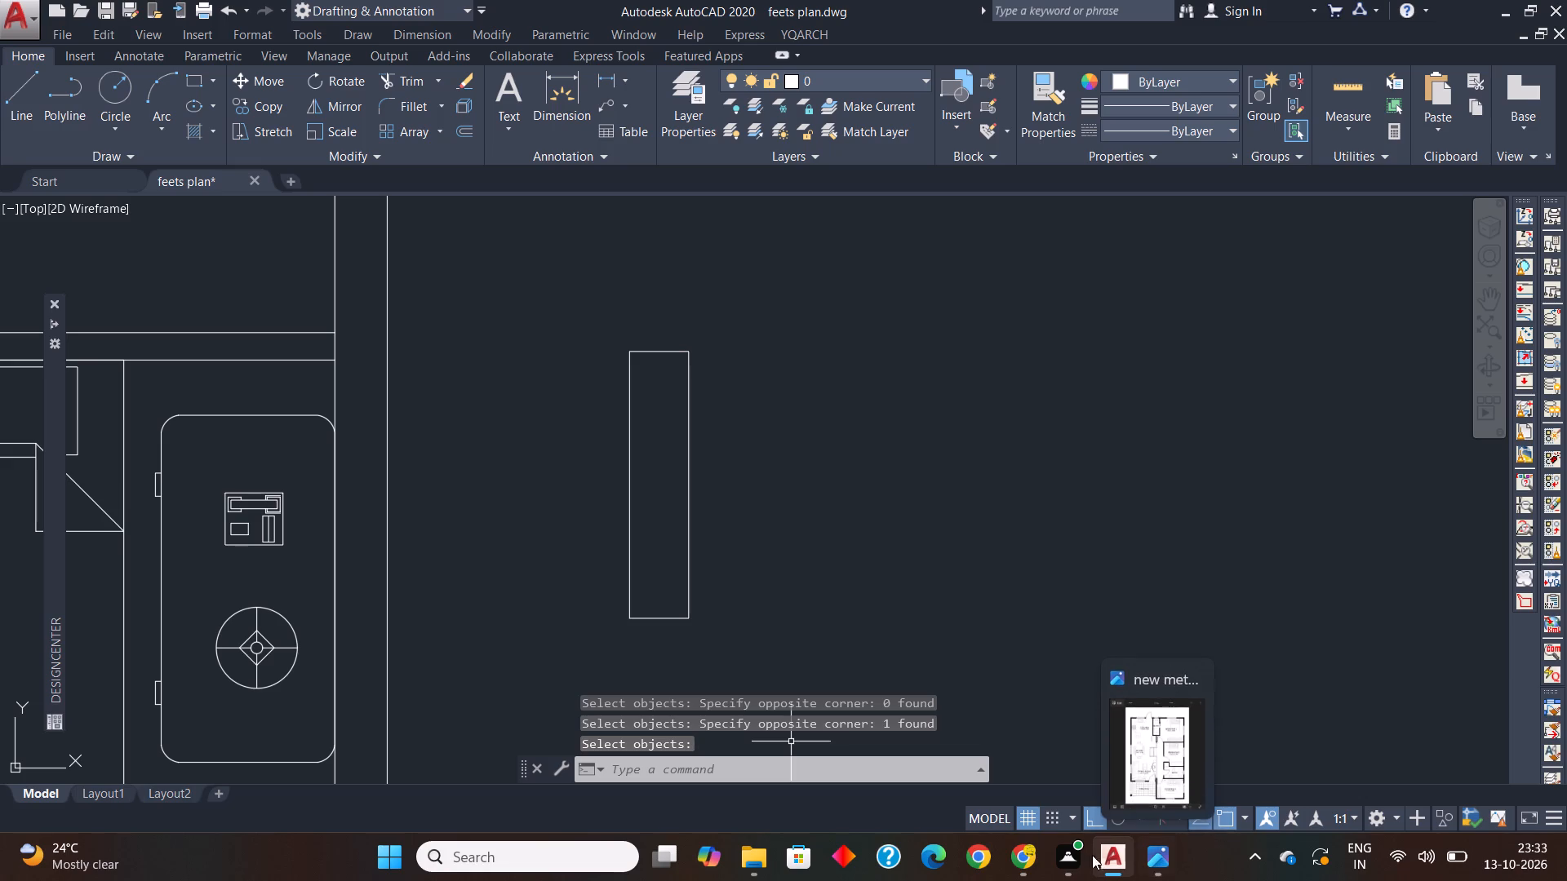
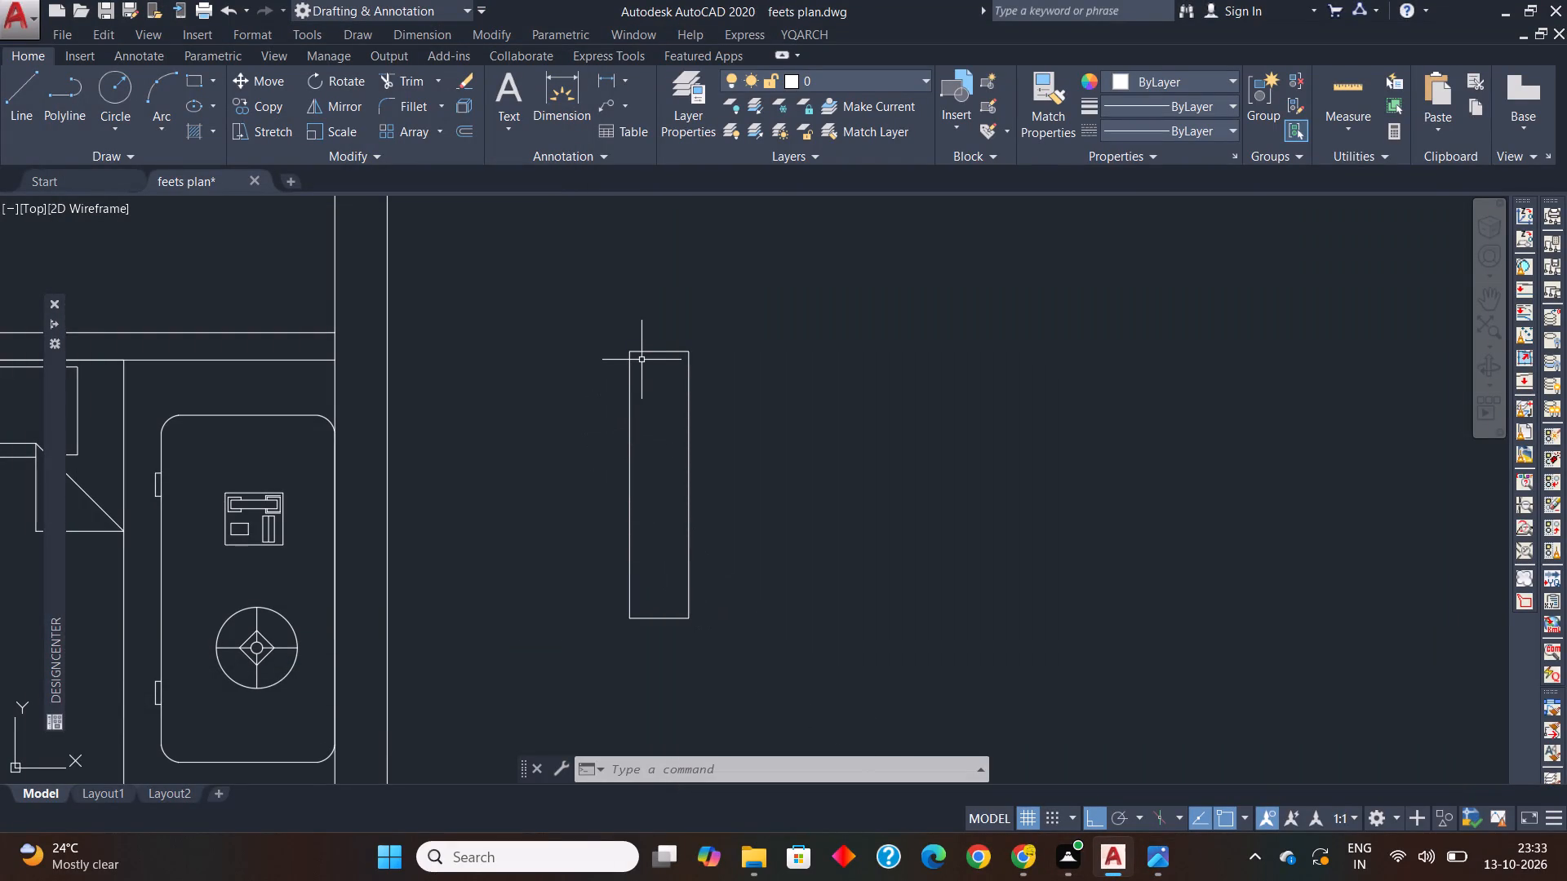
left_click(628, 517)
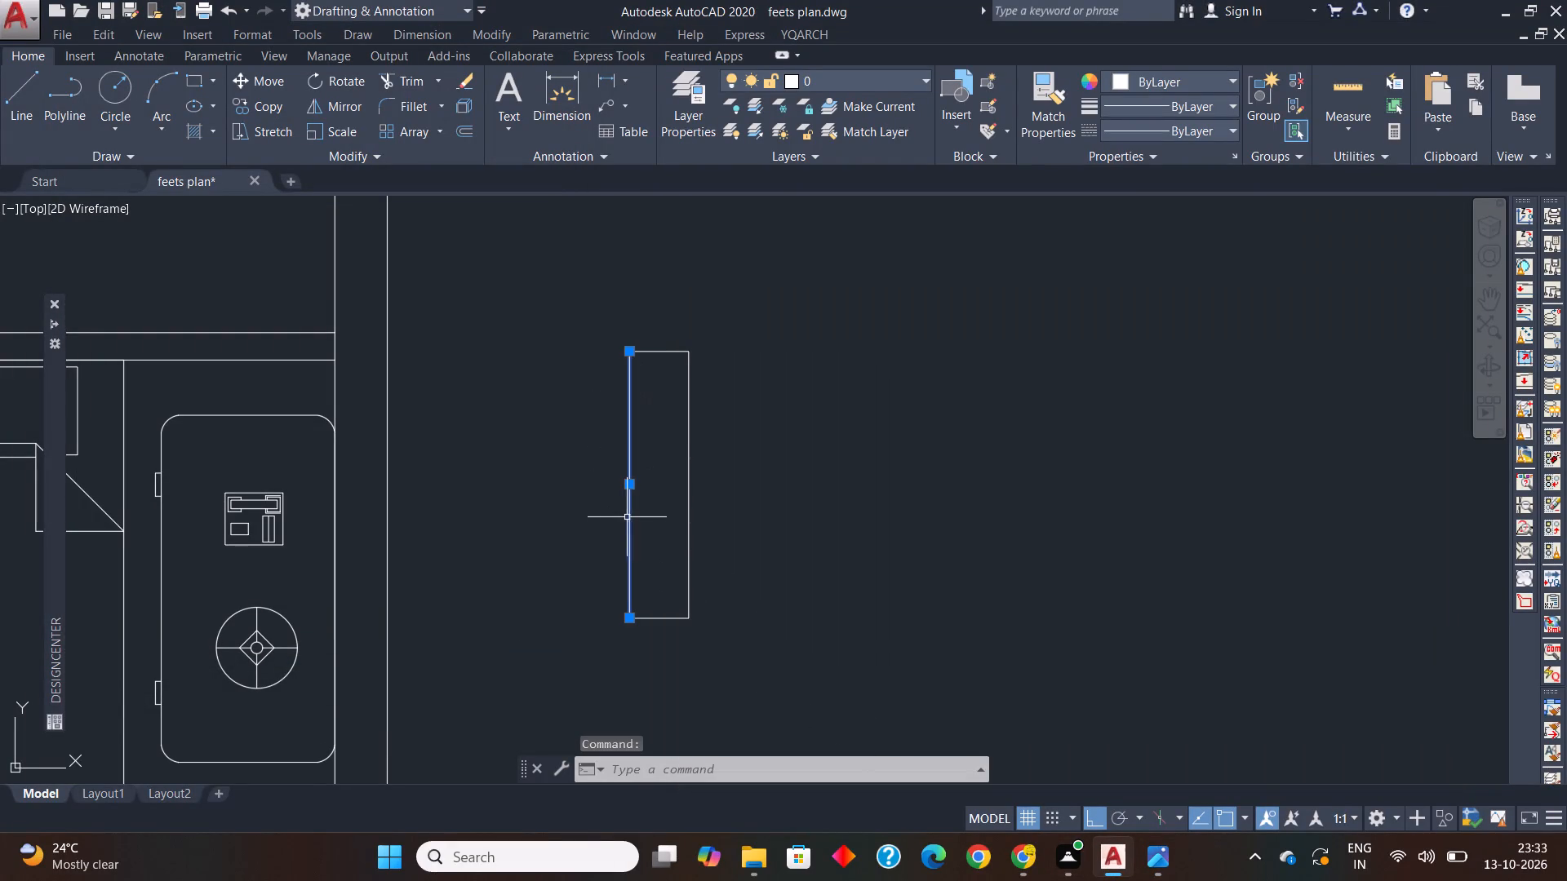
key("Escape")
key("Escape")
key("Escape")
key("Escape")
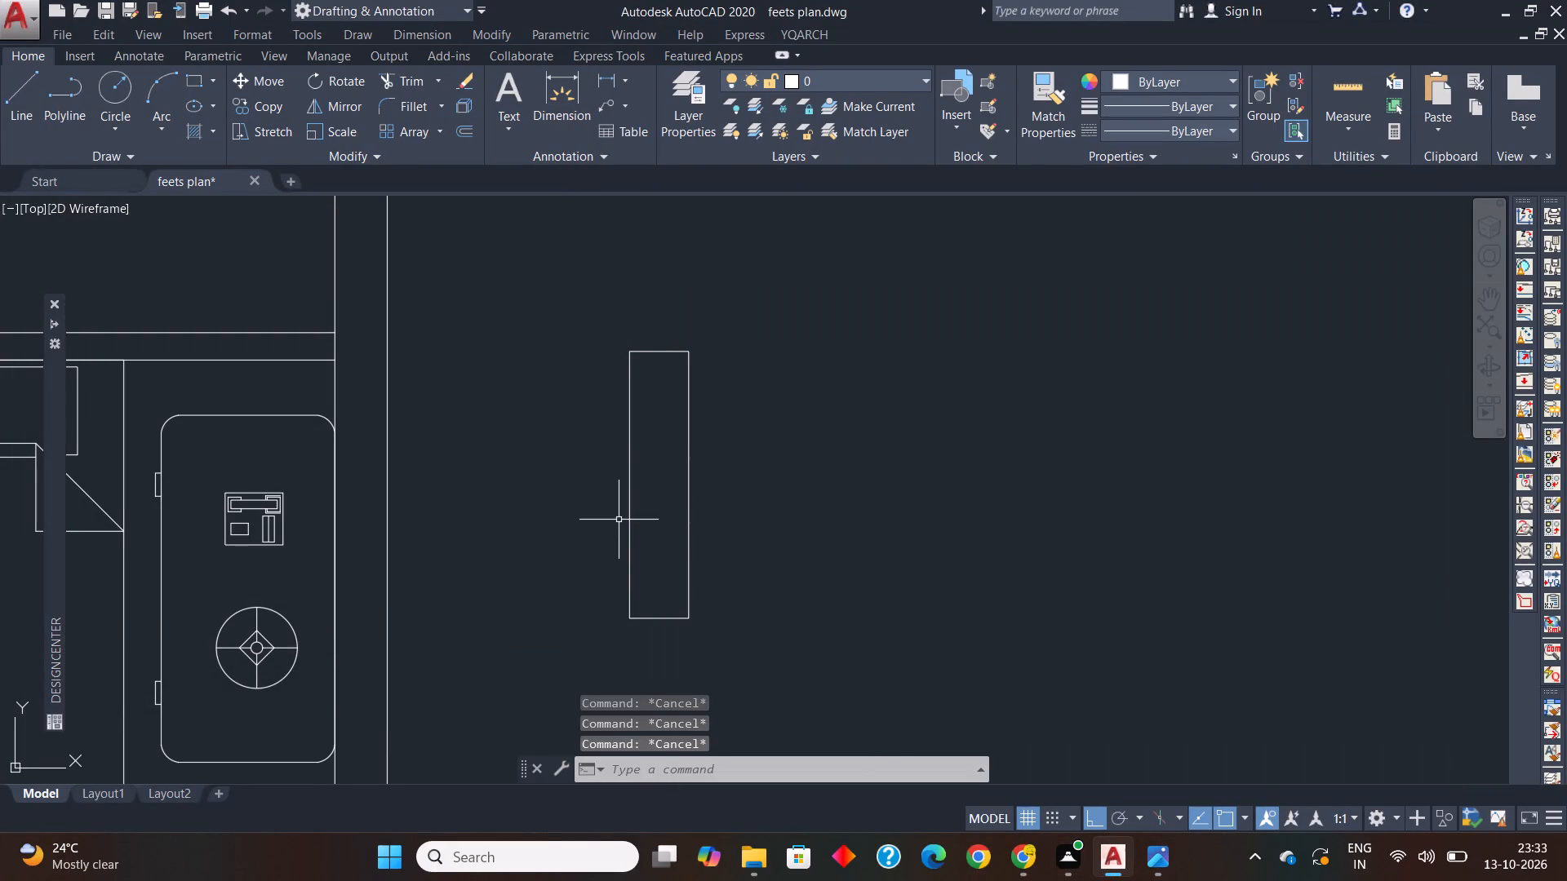
Offset the narrow rectangle's upper and lower short edges inward by 0.05.
type("of")
key("space")
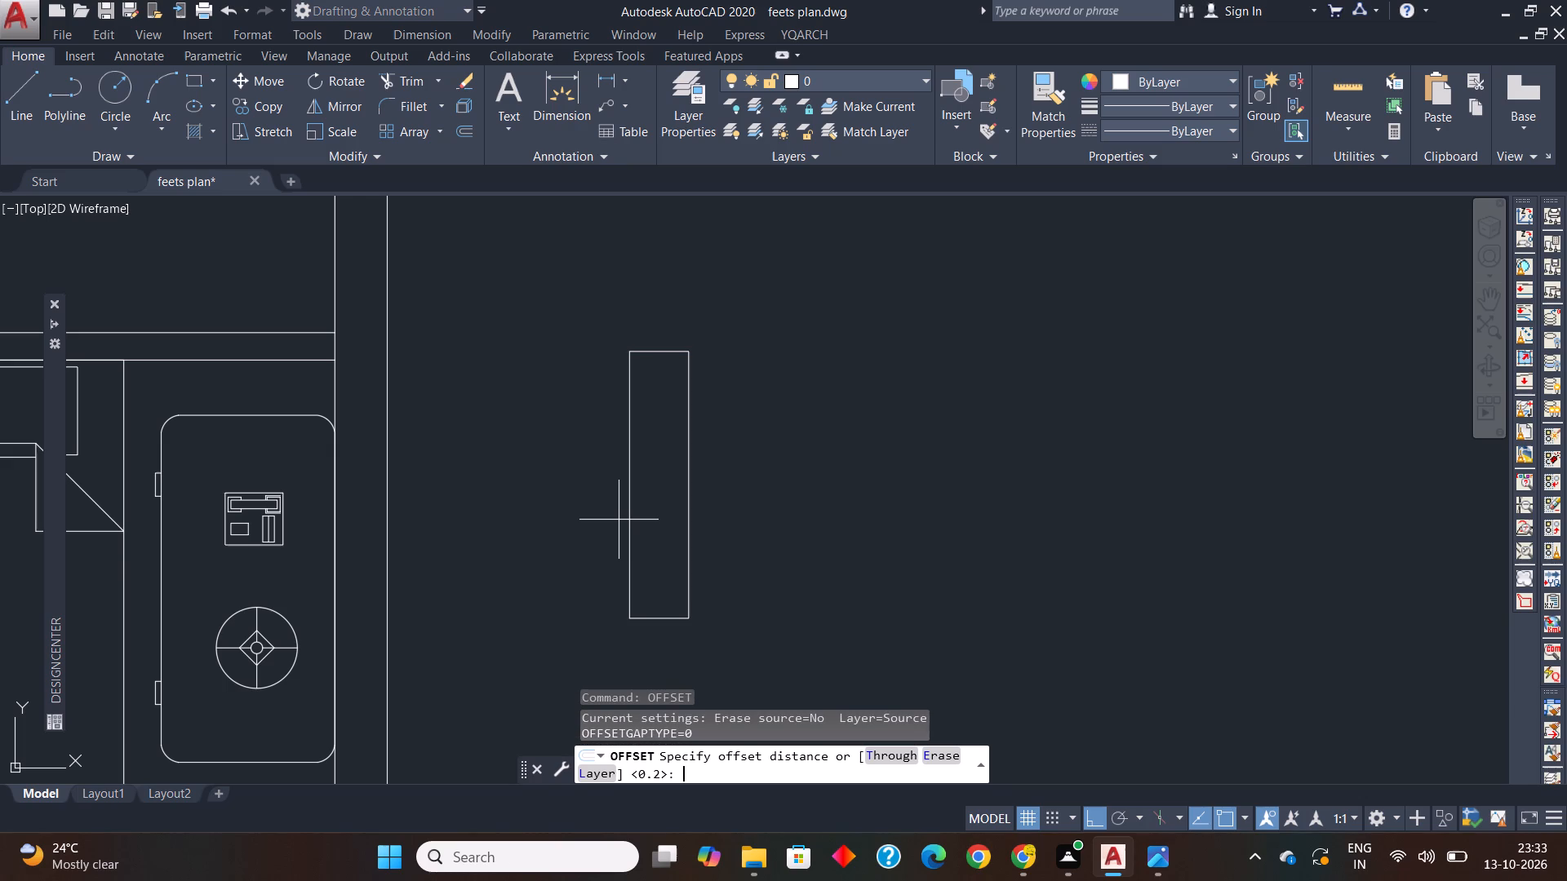
type("0.")
key("0")
key("5")
key("Return")
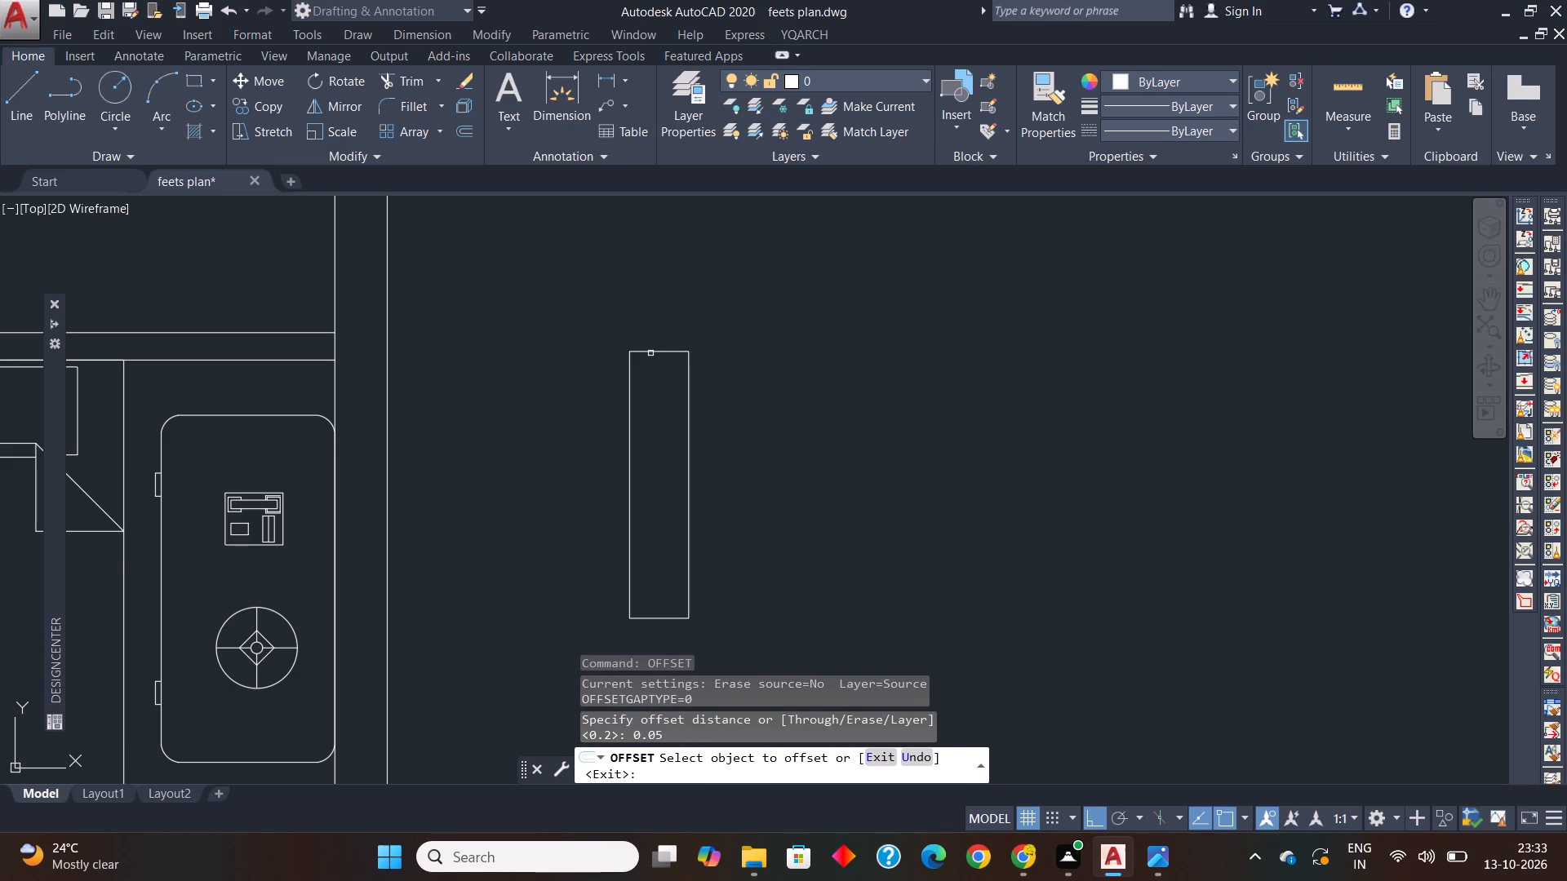
left_click(650, 352)
left_click(647, 408)
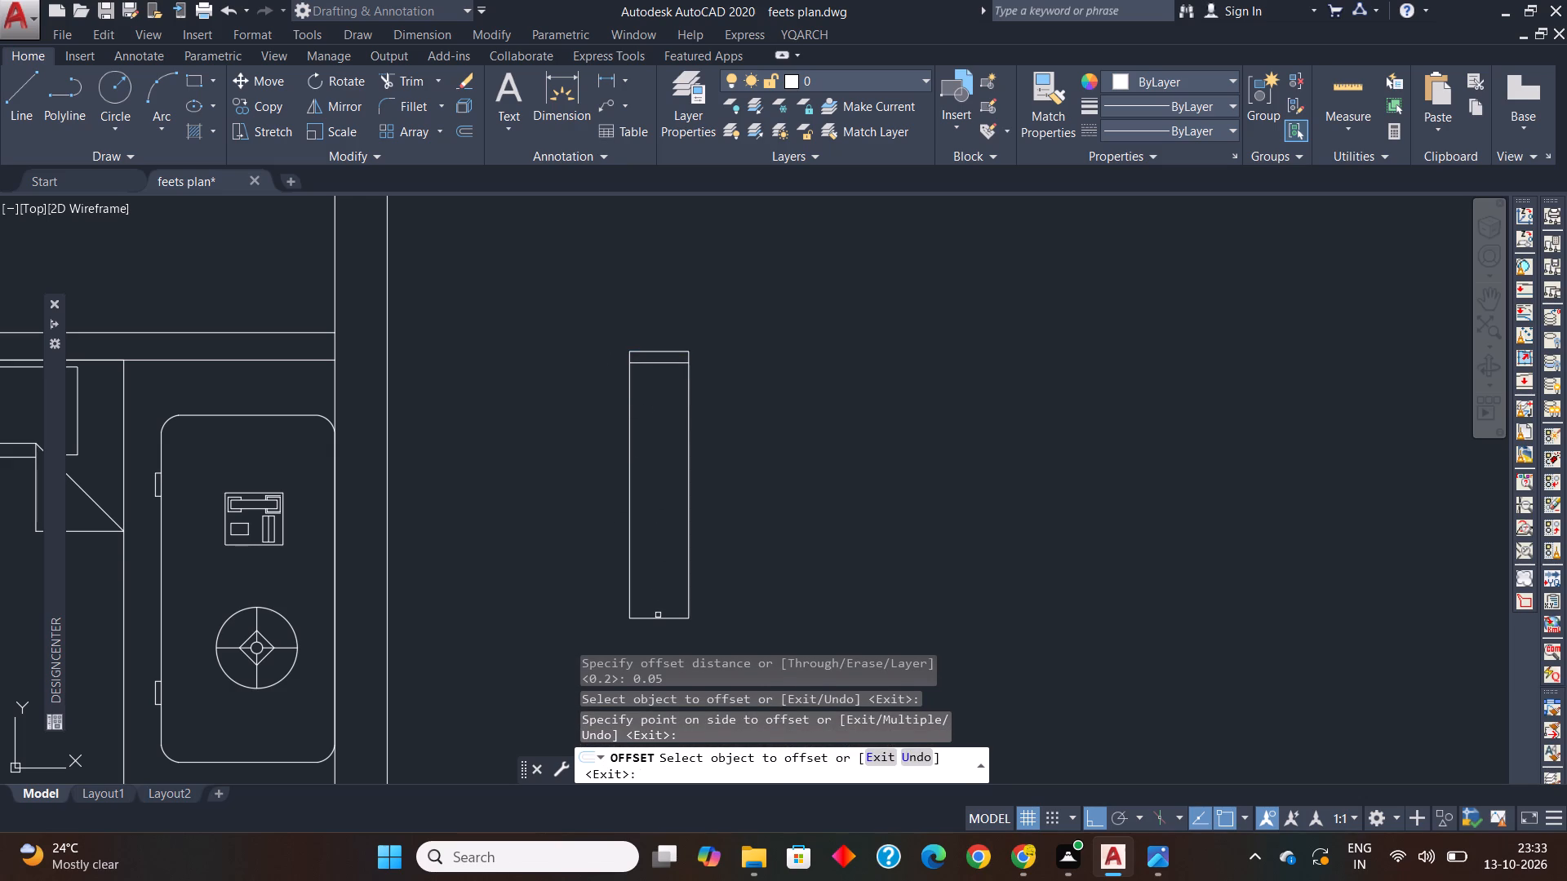
left_click(658, 615)
left_click(656, 619)
left_click(654, 573)
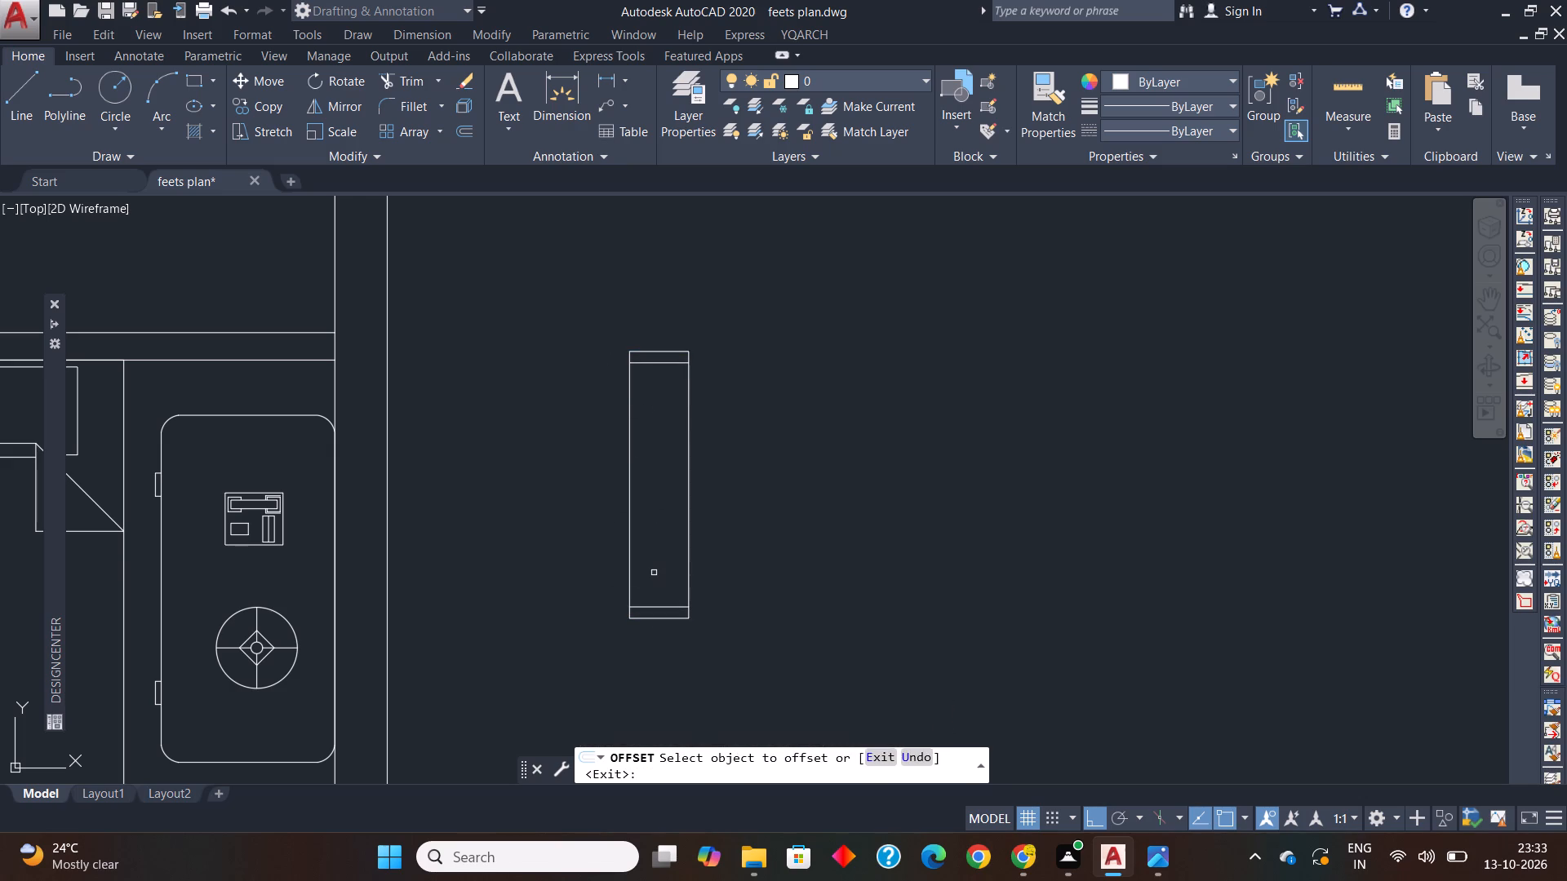
key("Escape")
key("Escape")
key("Escape")
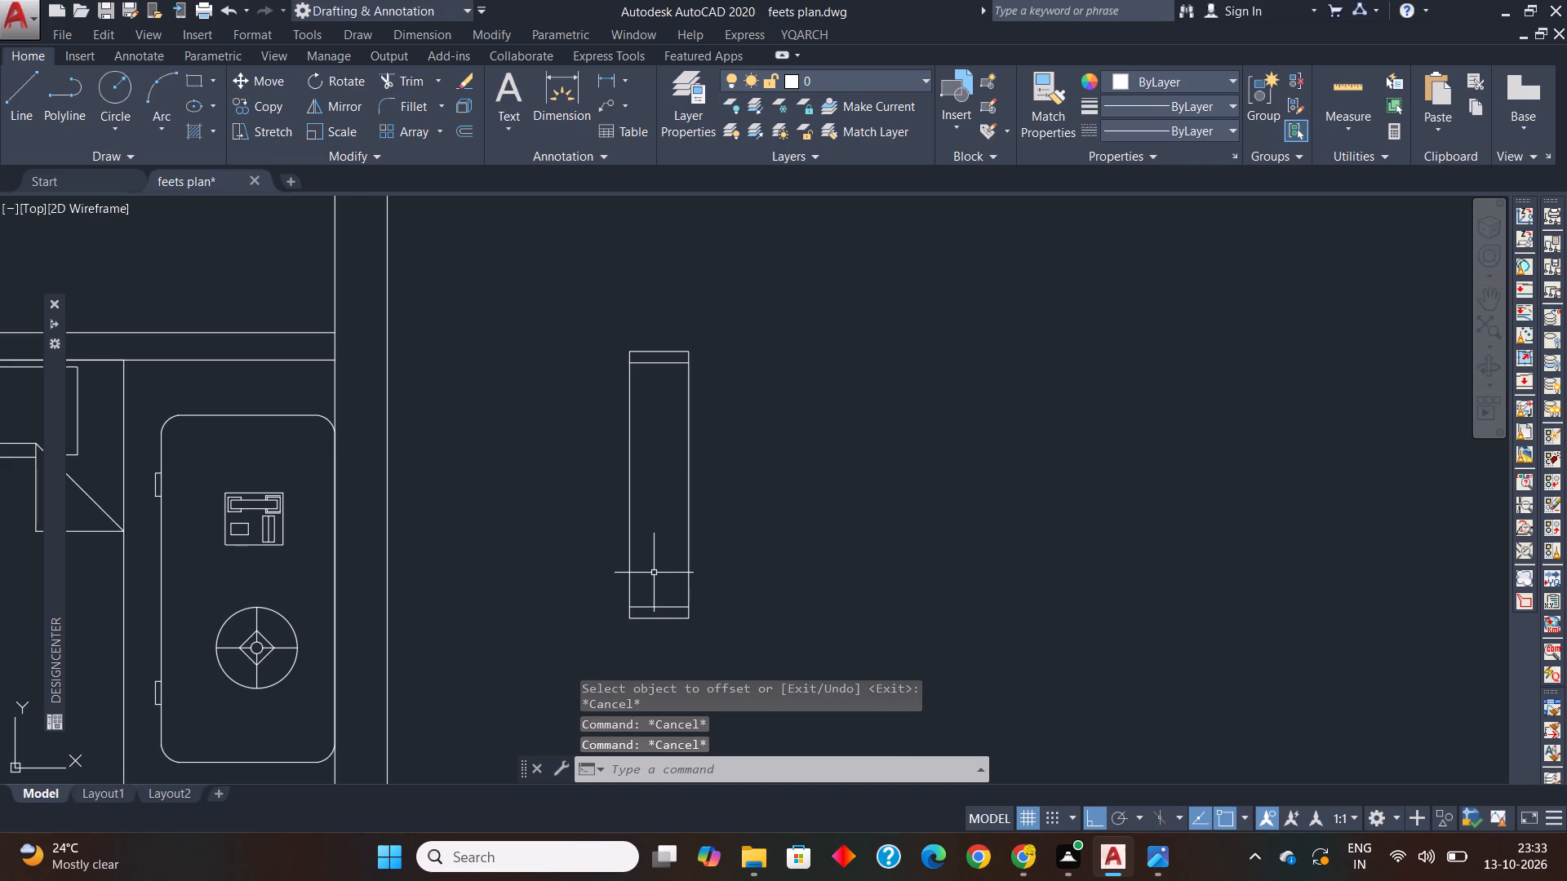
Draw a vertical centre line inside the narrow rectangle, between the midpoints of the two inner short lines.
type("l")
key("space")
left_click(661, 365)
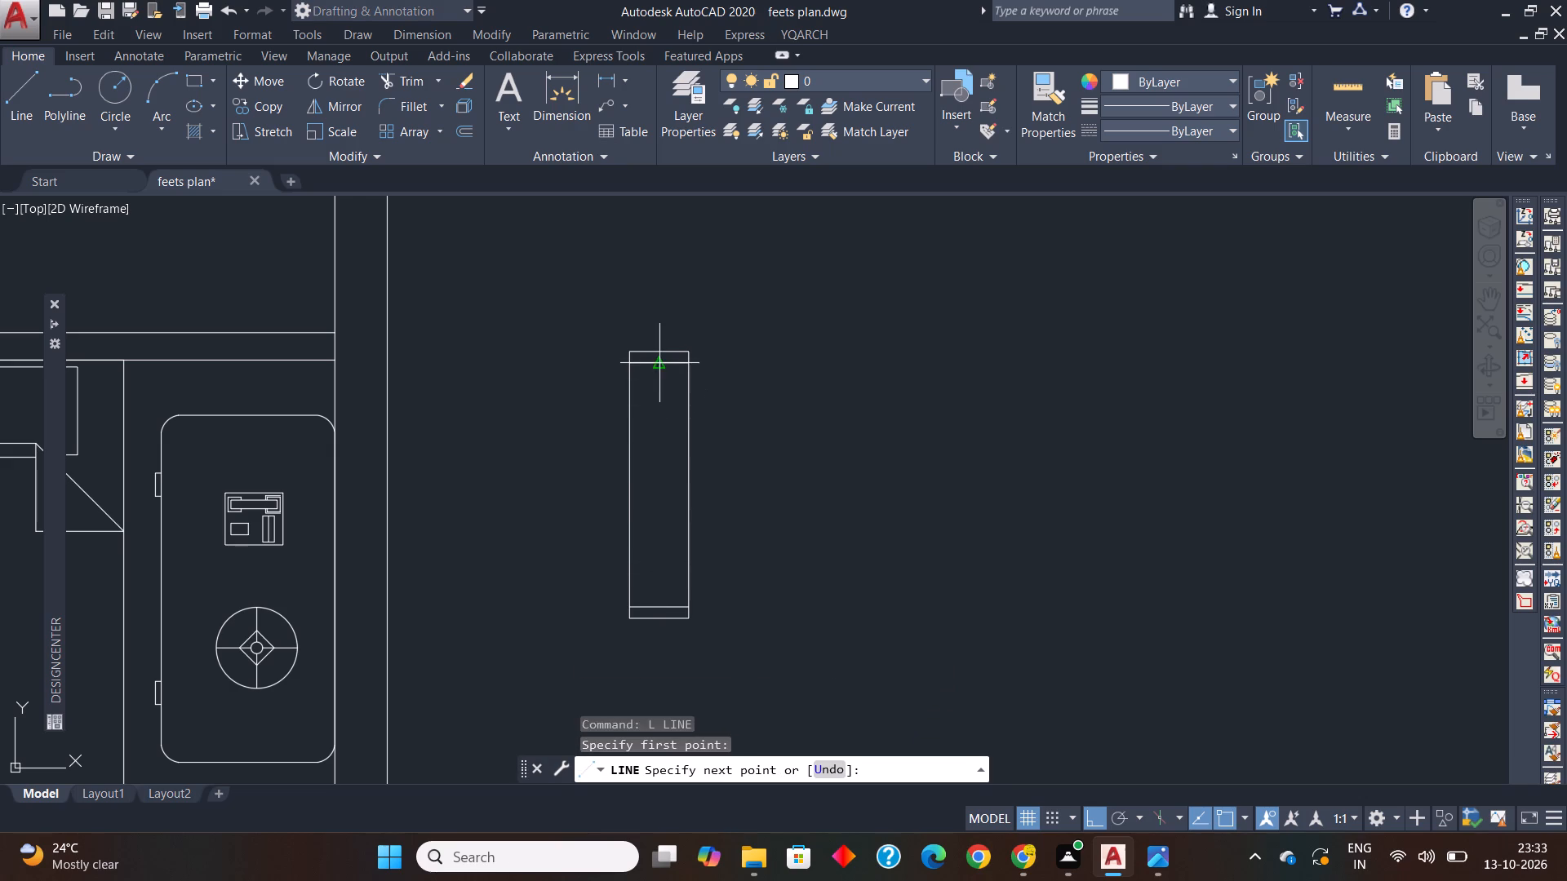
left_click(658, 609)
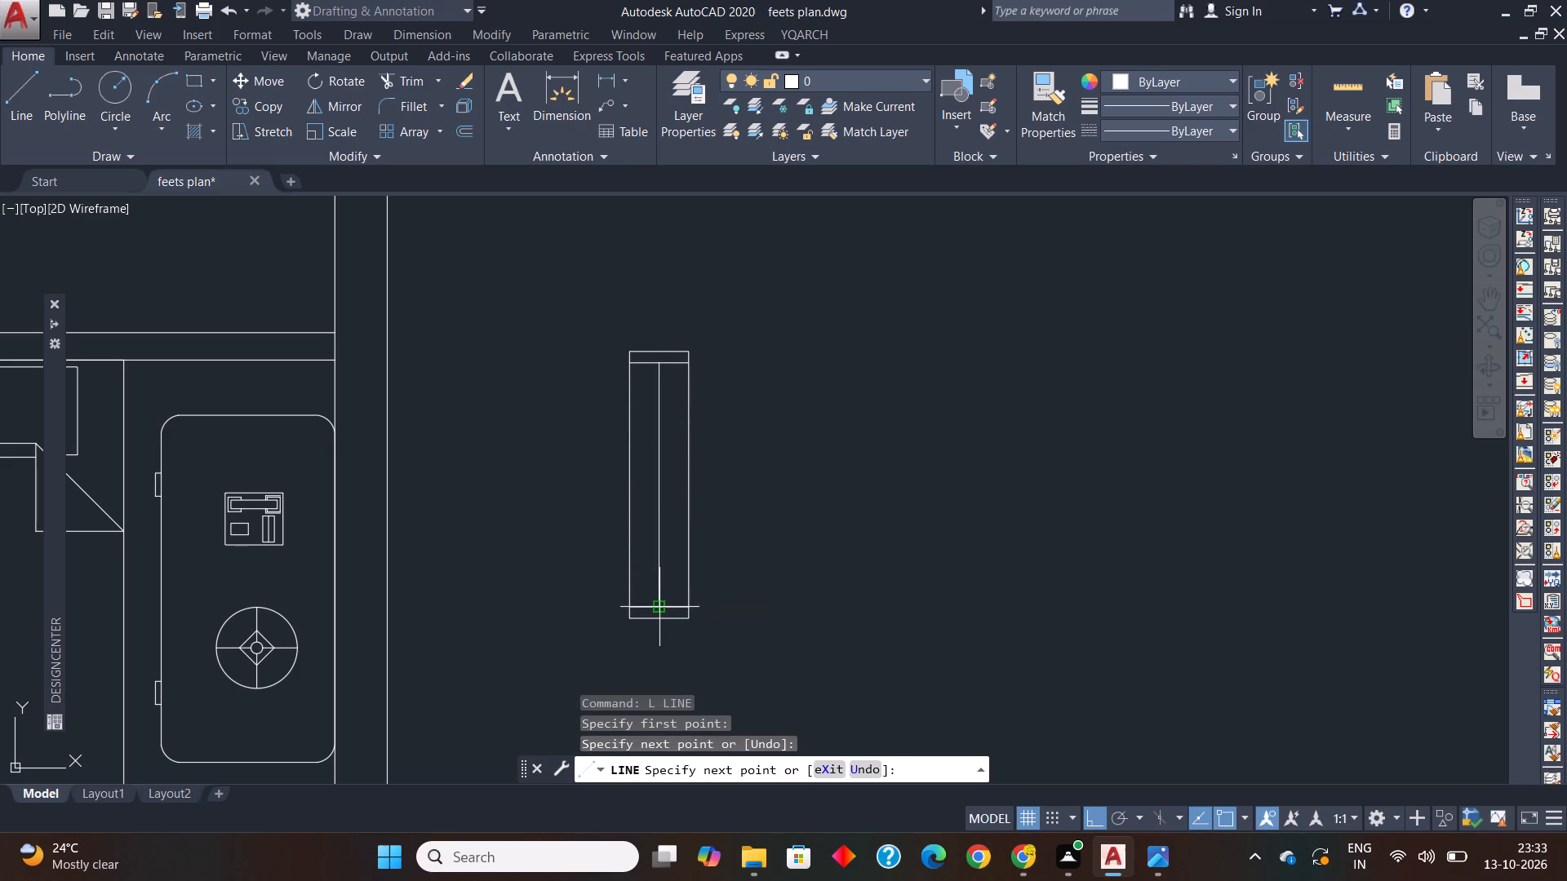
key("Escape")
key("Escape")
key("Escape")
Offset the rectangle's vertical centre line by 0.05 to both sides.
type("of 0.02")
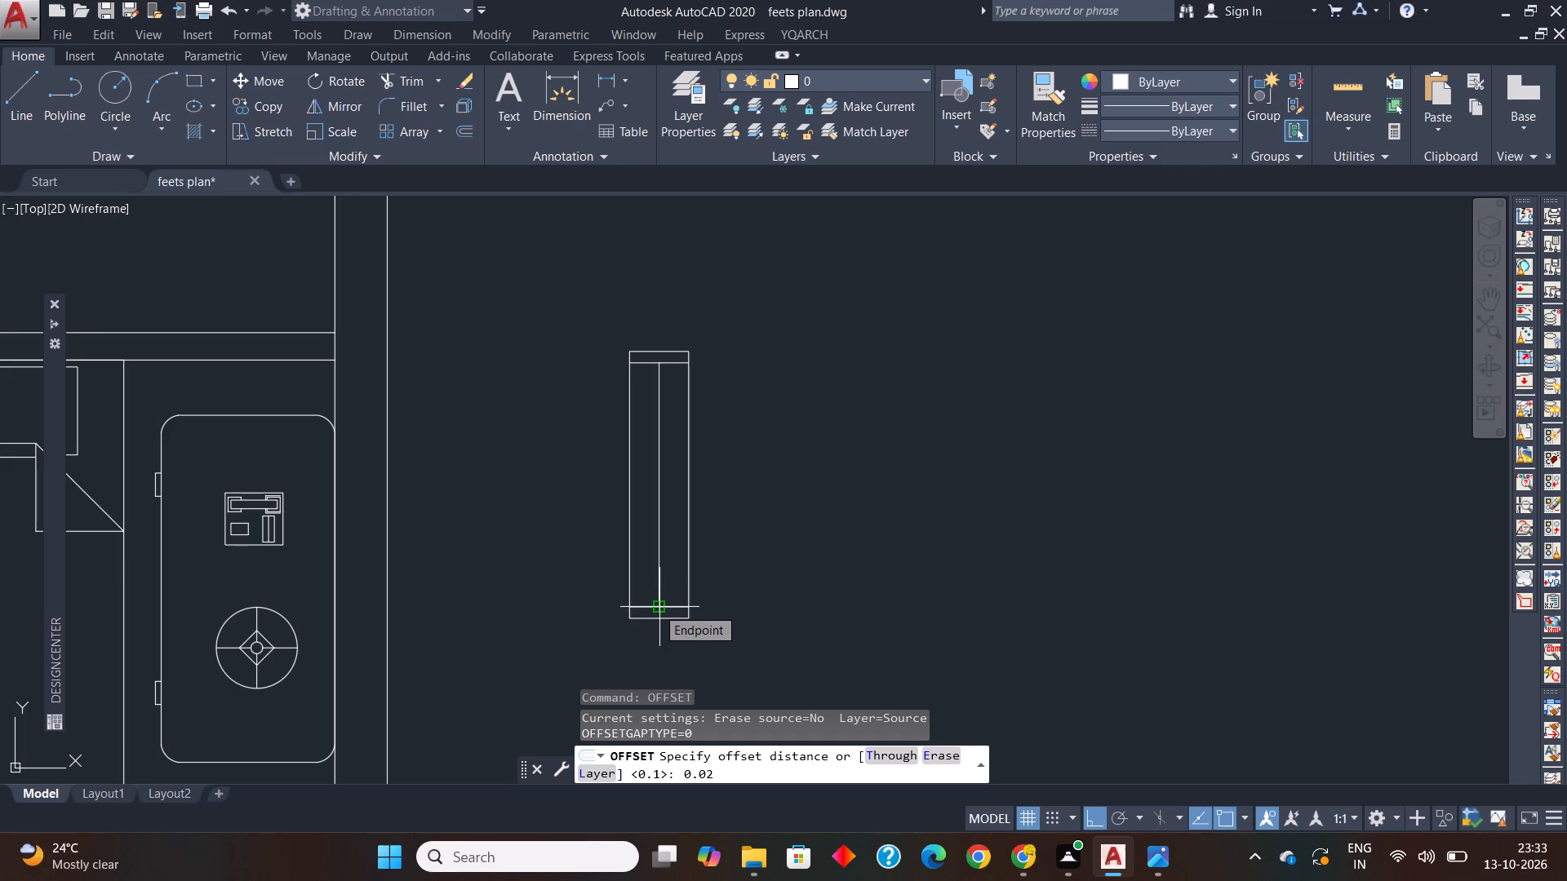
key("BackSpace")
key("5")
key("Return")
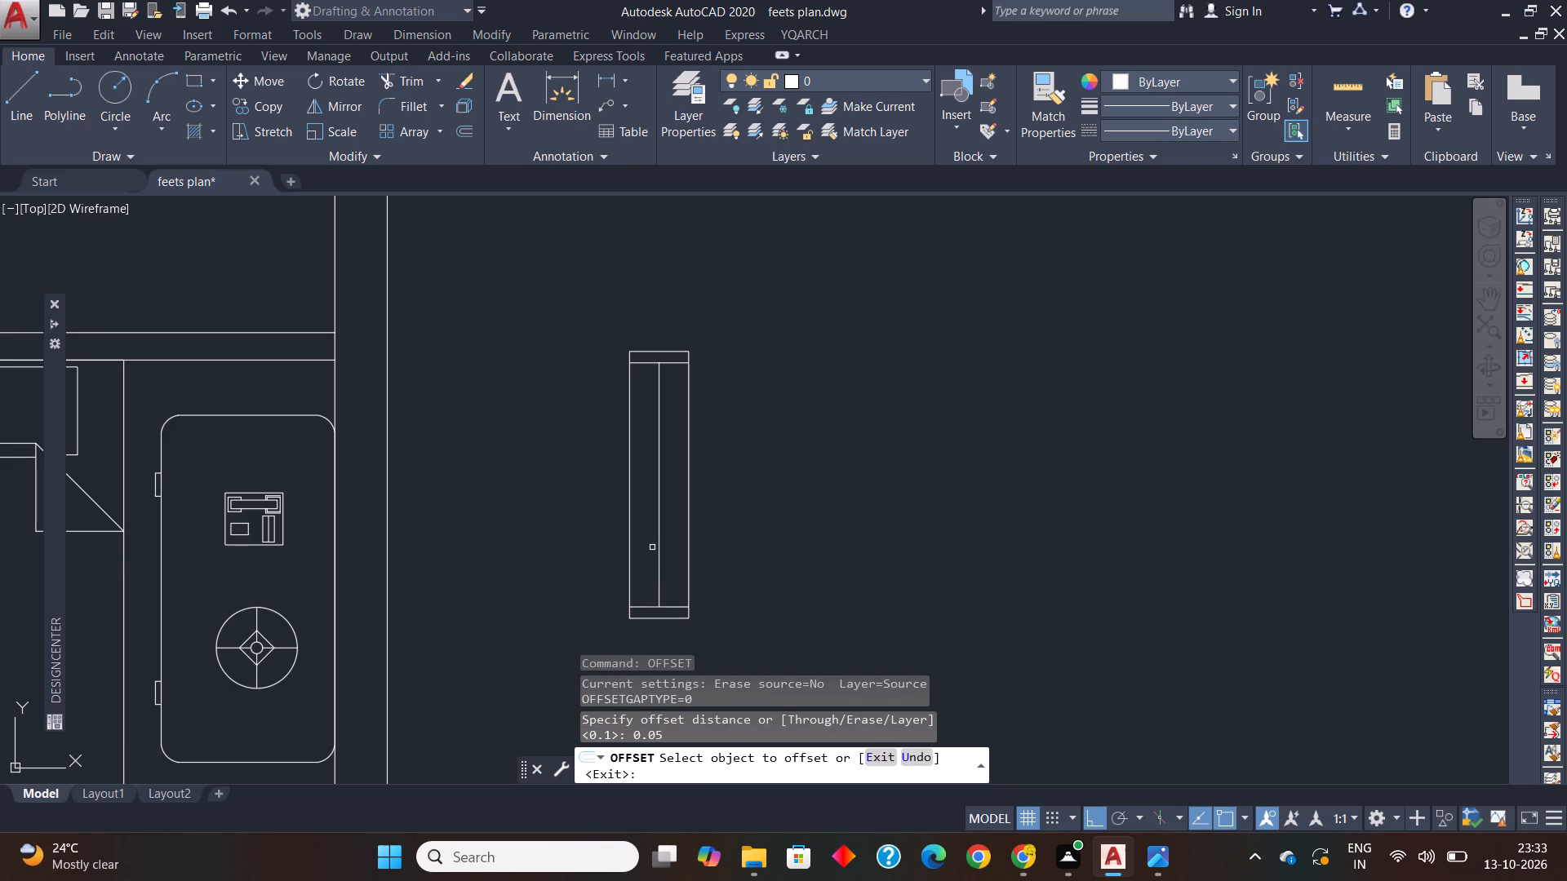
left_click(660, 538)
left_click(649, 539)
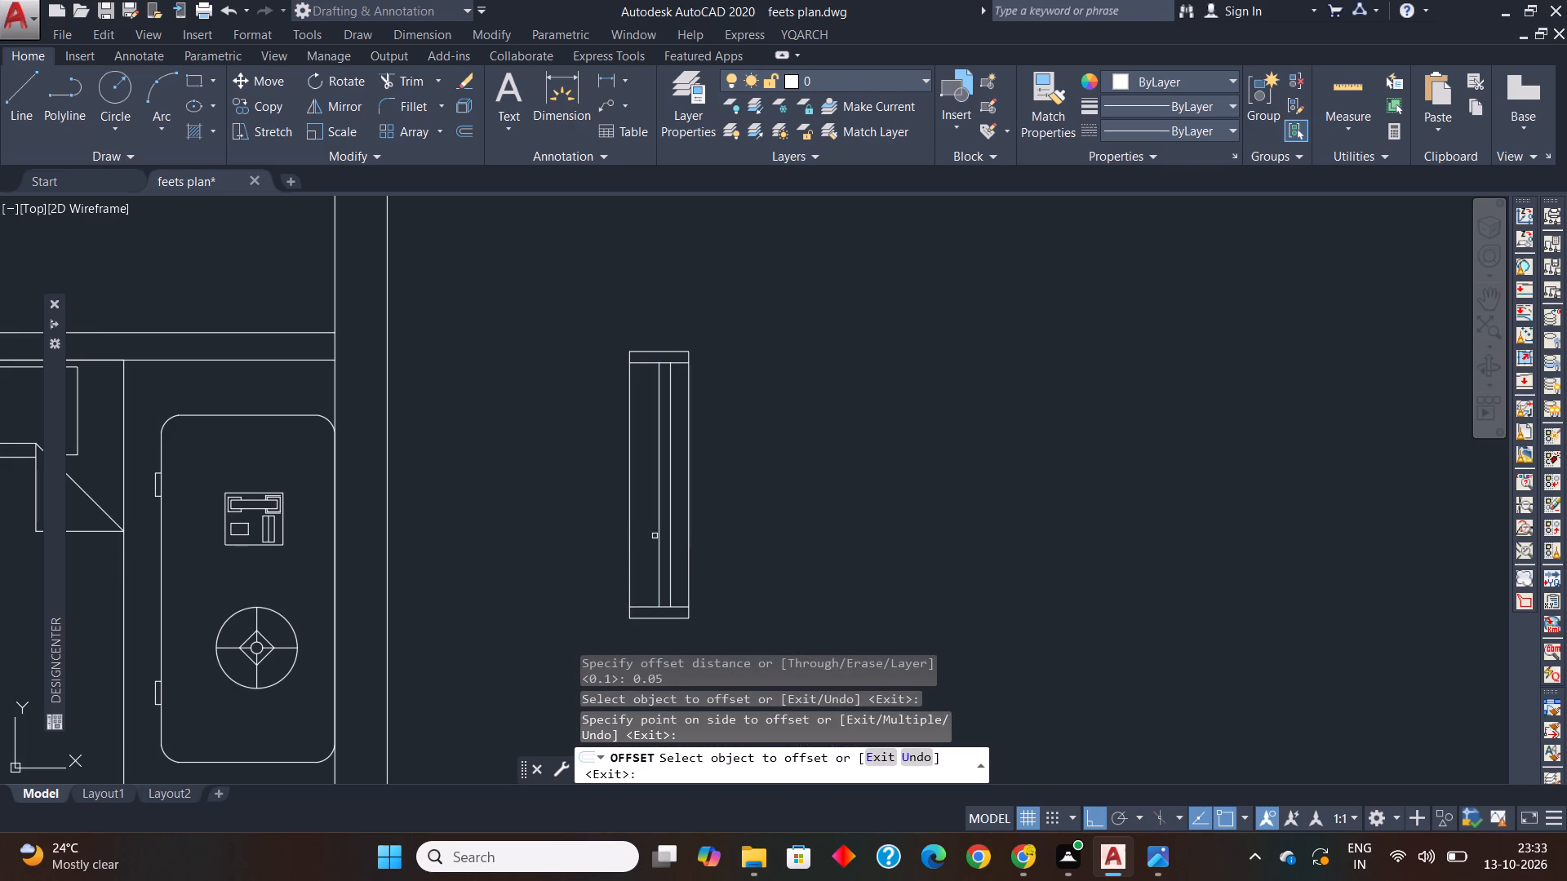
left_click(658, 524)
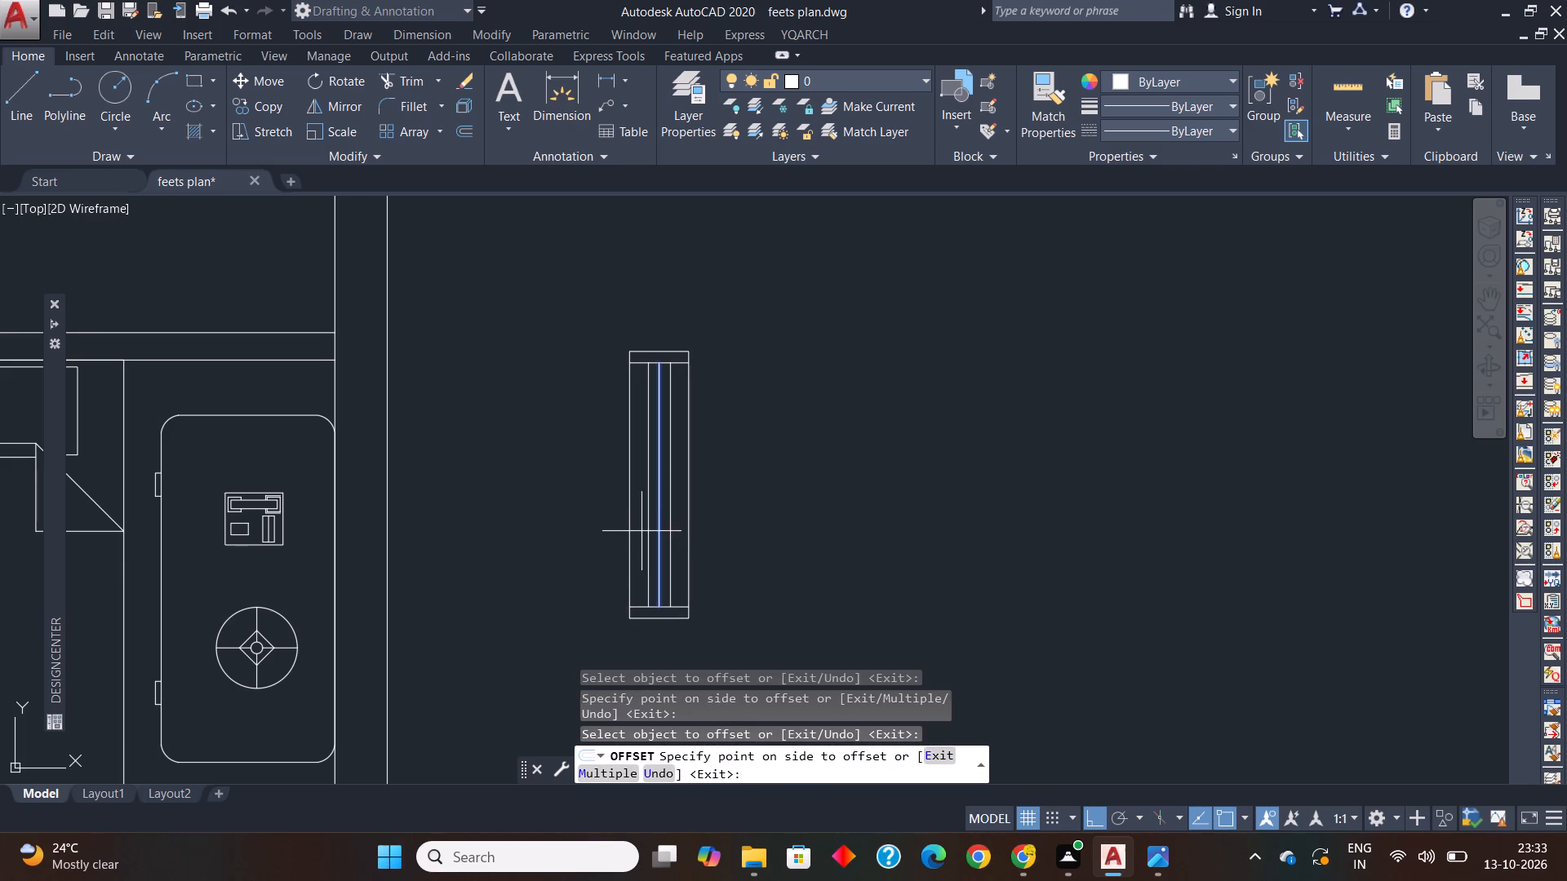
left_click(641, 531)
key("Escape")
key("Escape")
key("Escape")
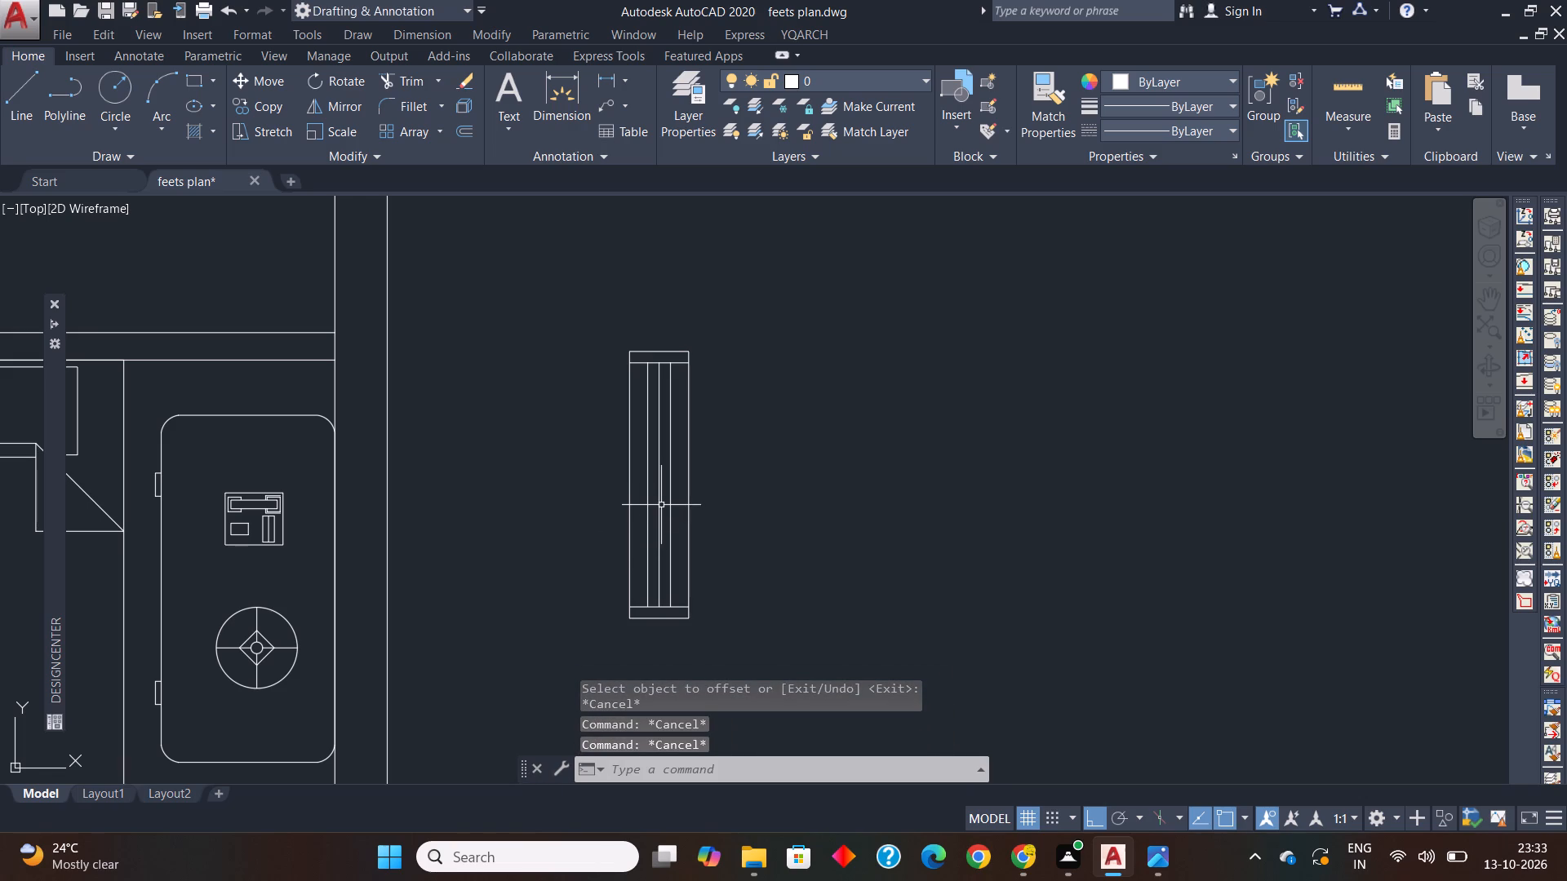
Delete the original centre line, keeping the two offset lines of the window symbol.
left_click(659, 505)
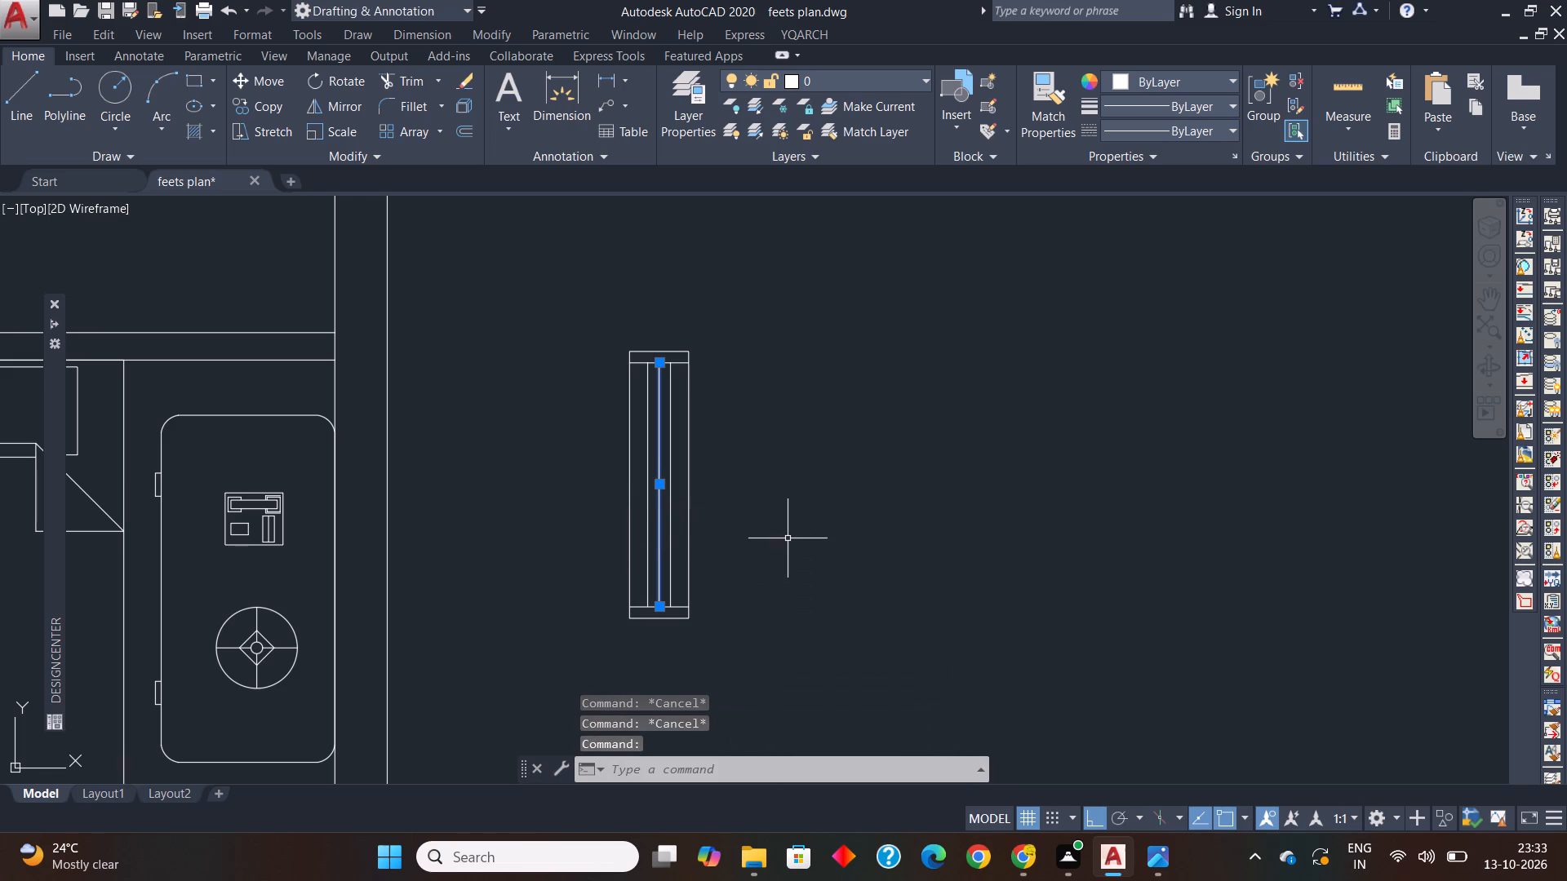
key("Delete")
key("Delete")
key("Delete")
key("Delete")
Group all the lines of the window symbol beside the plan.
left_click(605, 322)
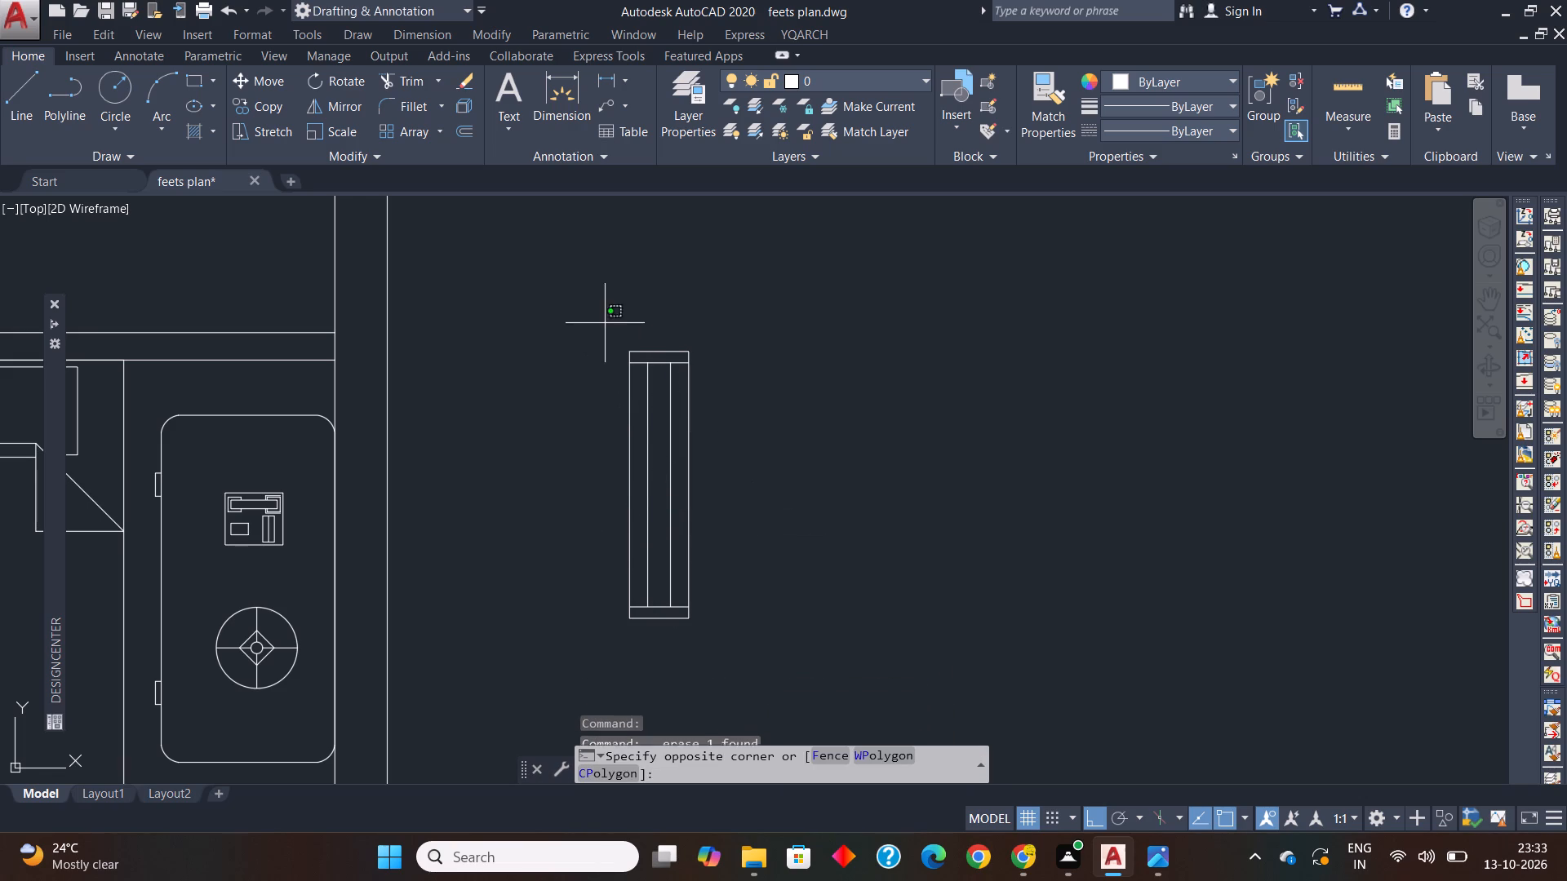
left_click(736, 675)
type("g")
key("space")
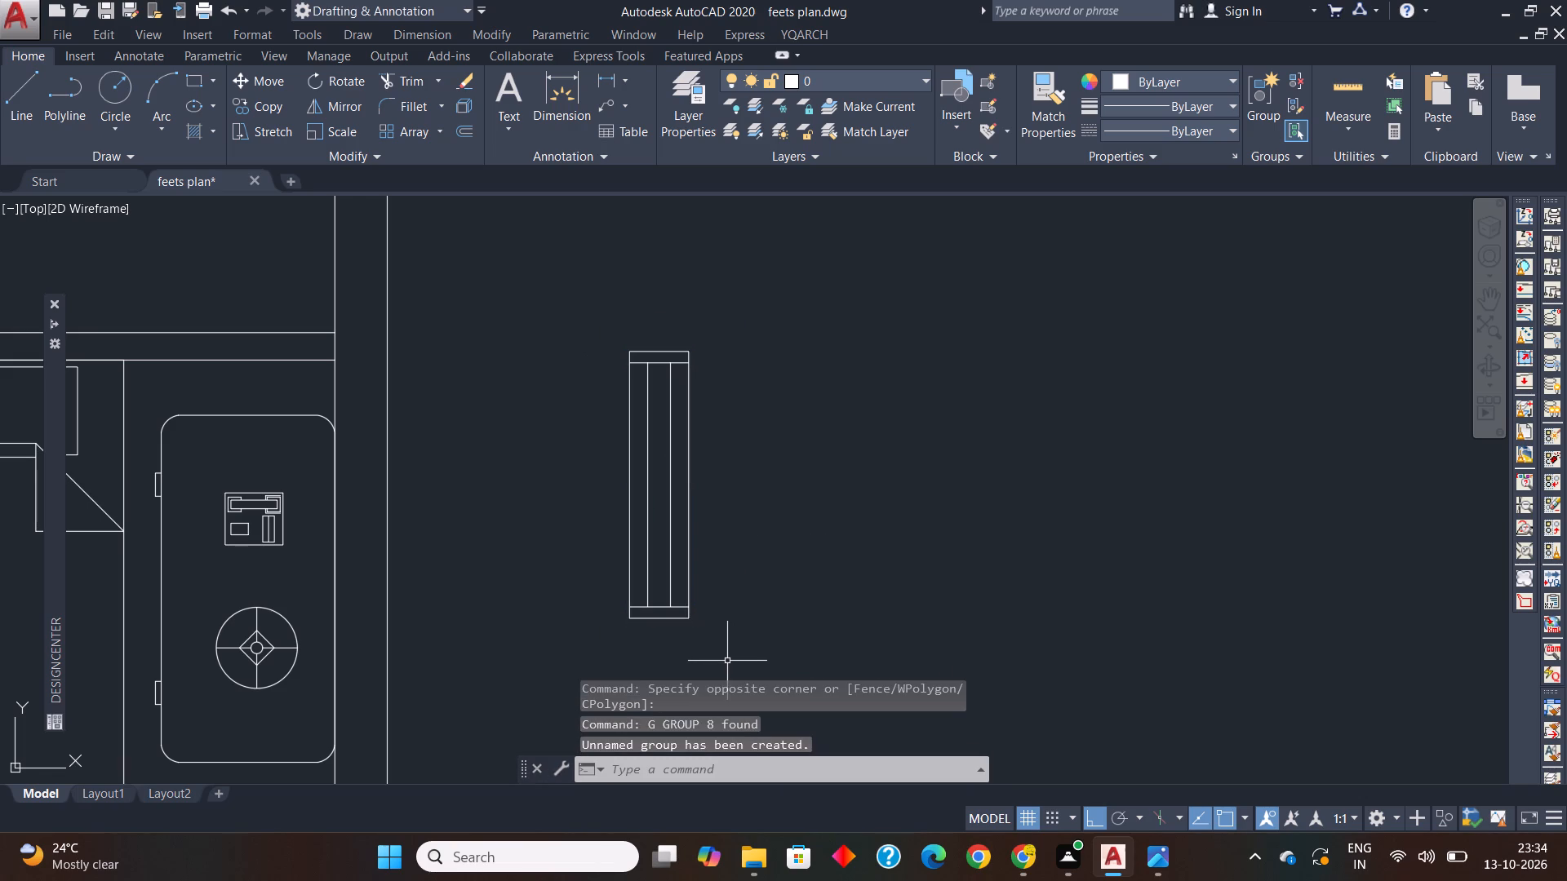
Copy the grouped window symbol straight up, placing the copy outside the plan beside the upper bedroom.
left_click(687, 553)
scroll(687, 553, "down", 2)
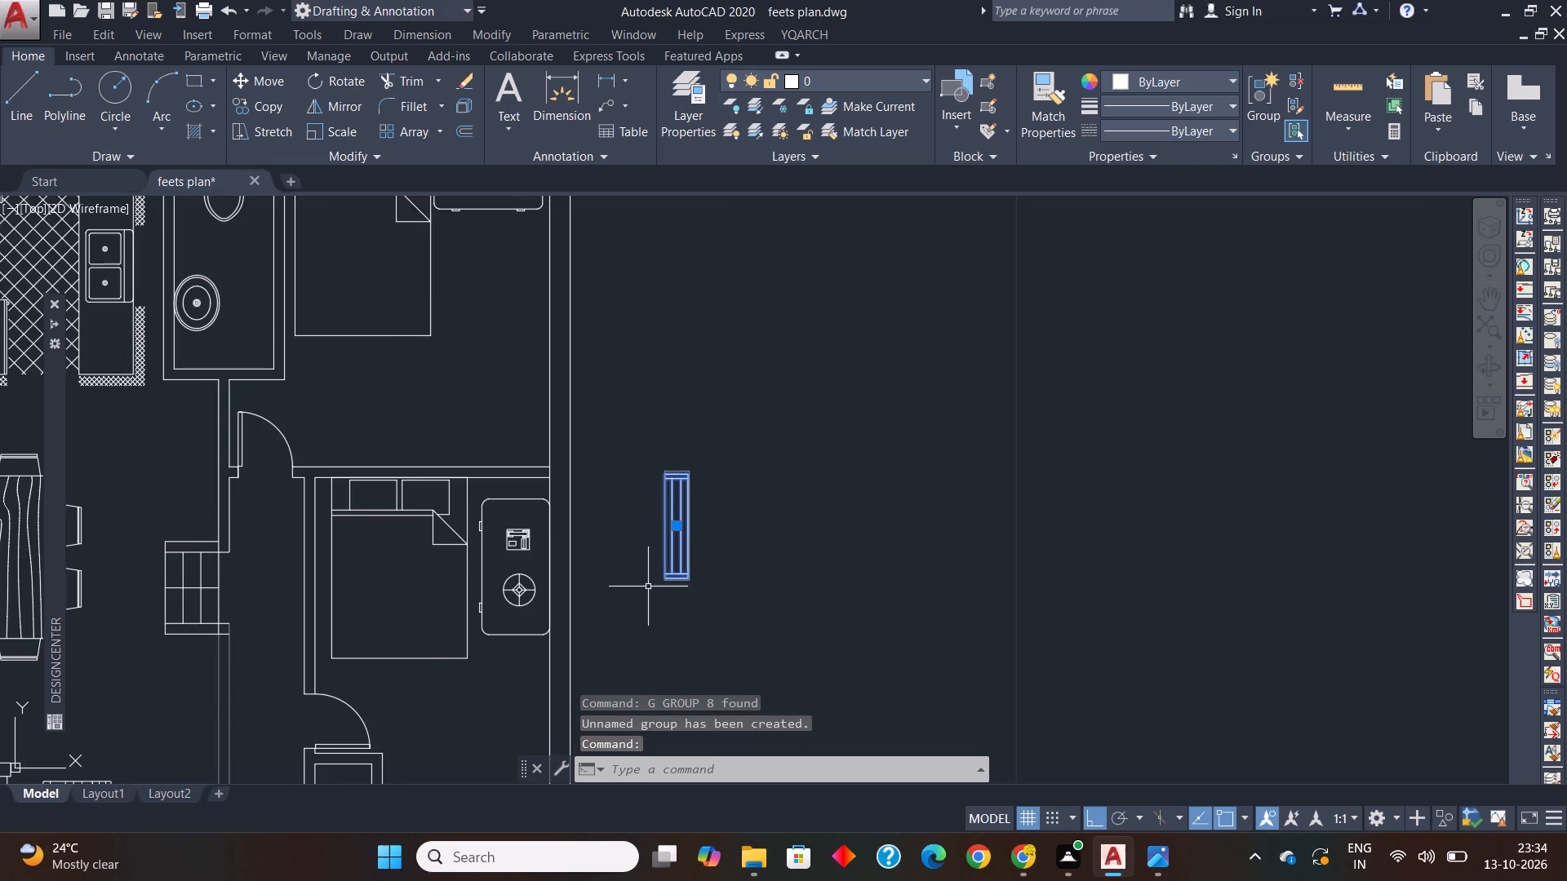
scroll(644, 592, "down", 1)
middle_click_drag(643, 592, 679, 518)
scroll(679, 520, "down", 1)
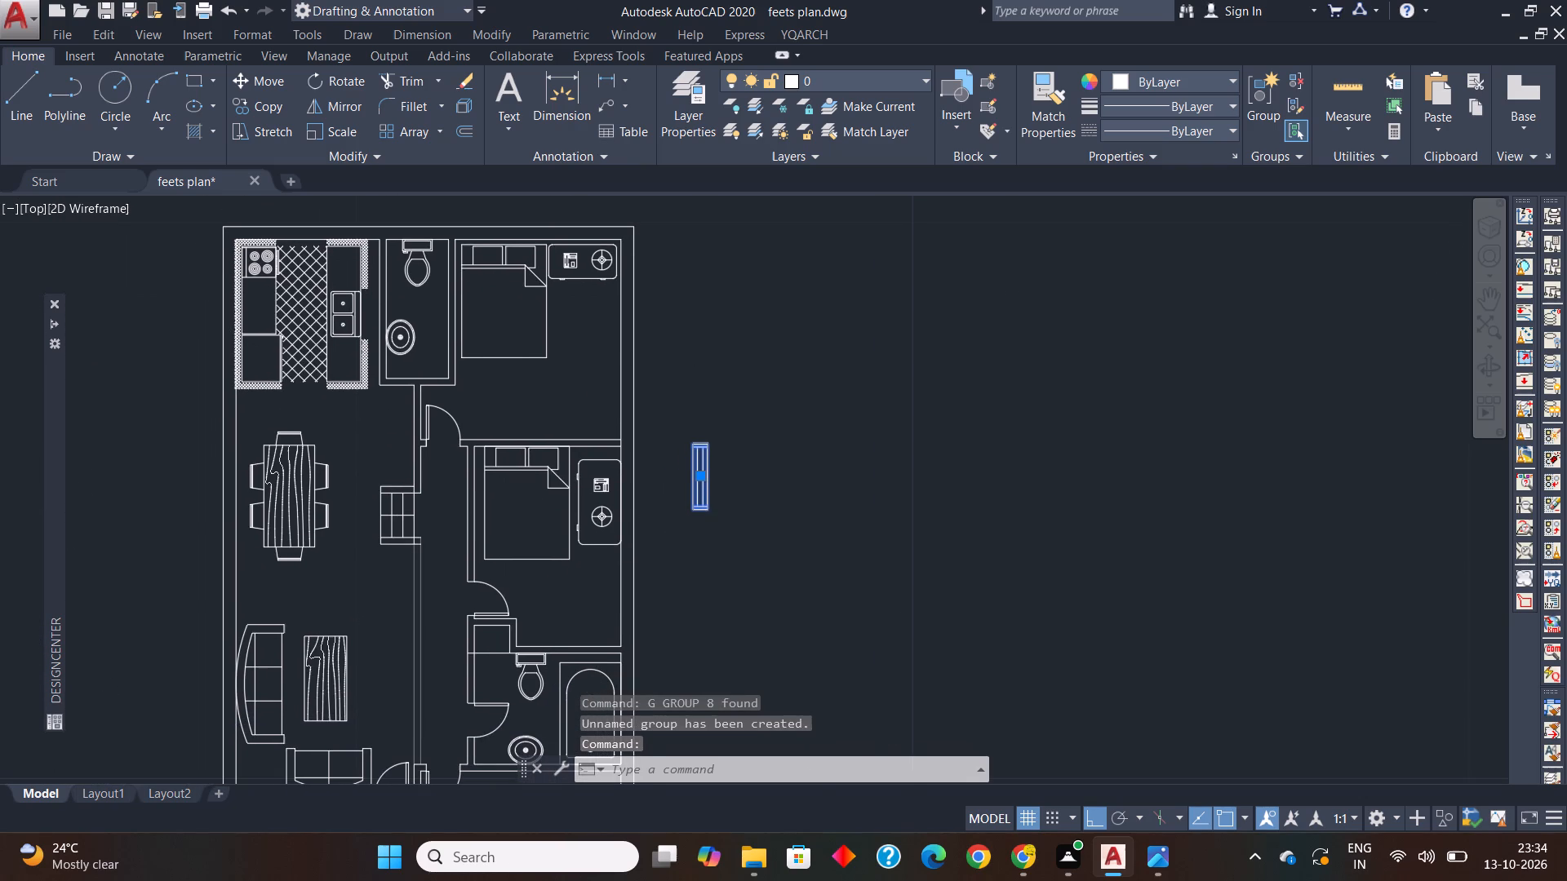
key("c")
type("o")
key("space")
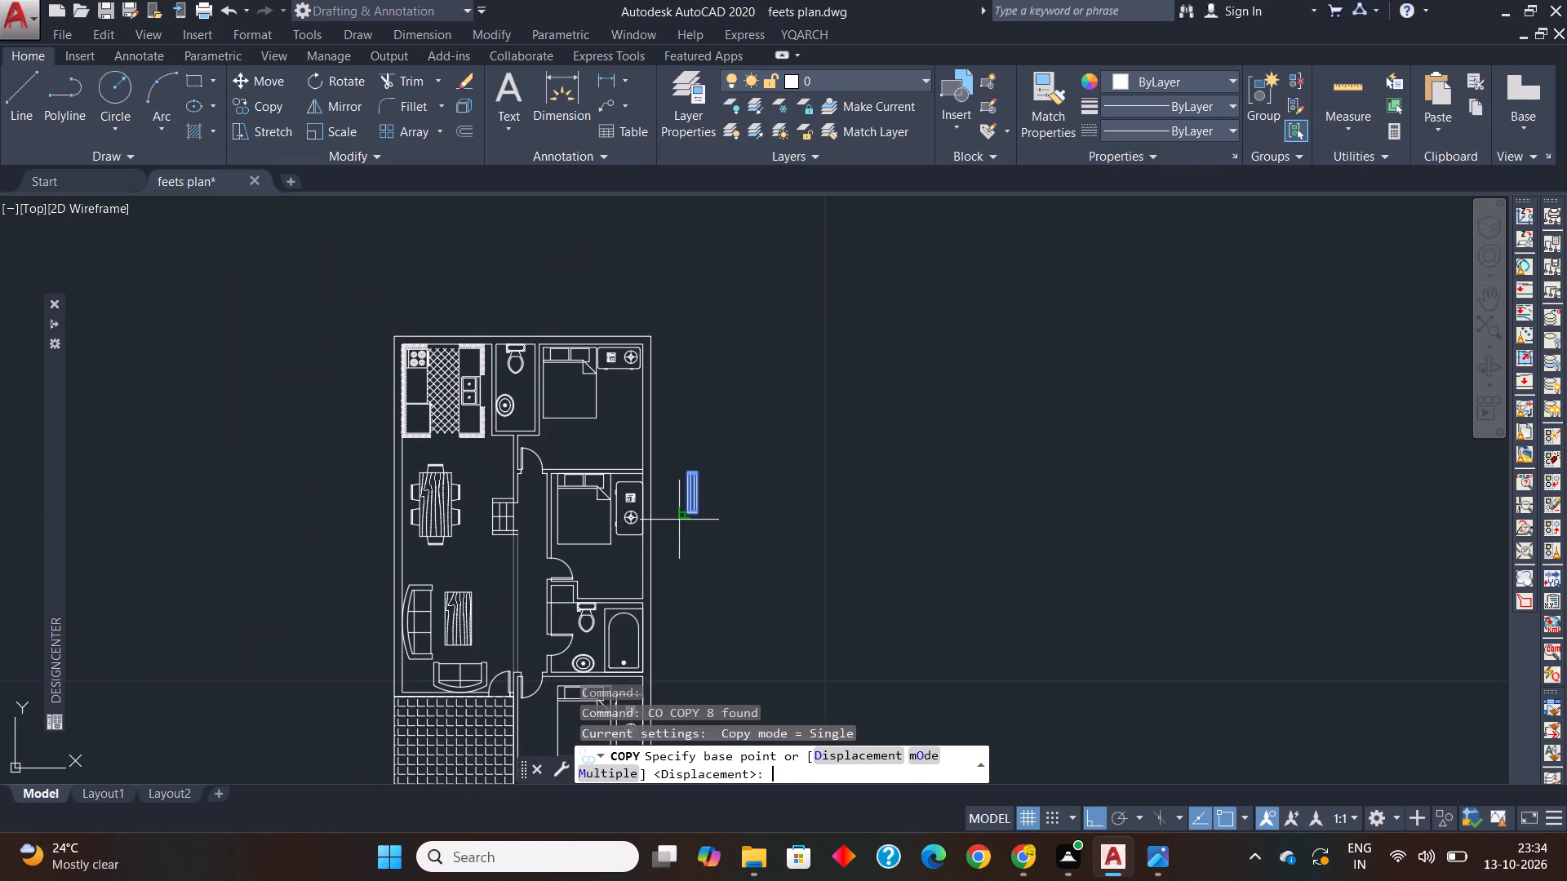
scroll(681, 516, "up", 3)
left_click(704, 517)
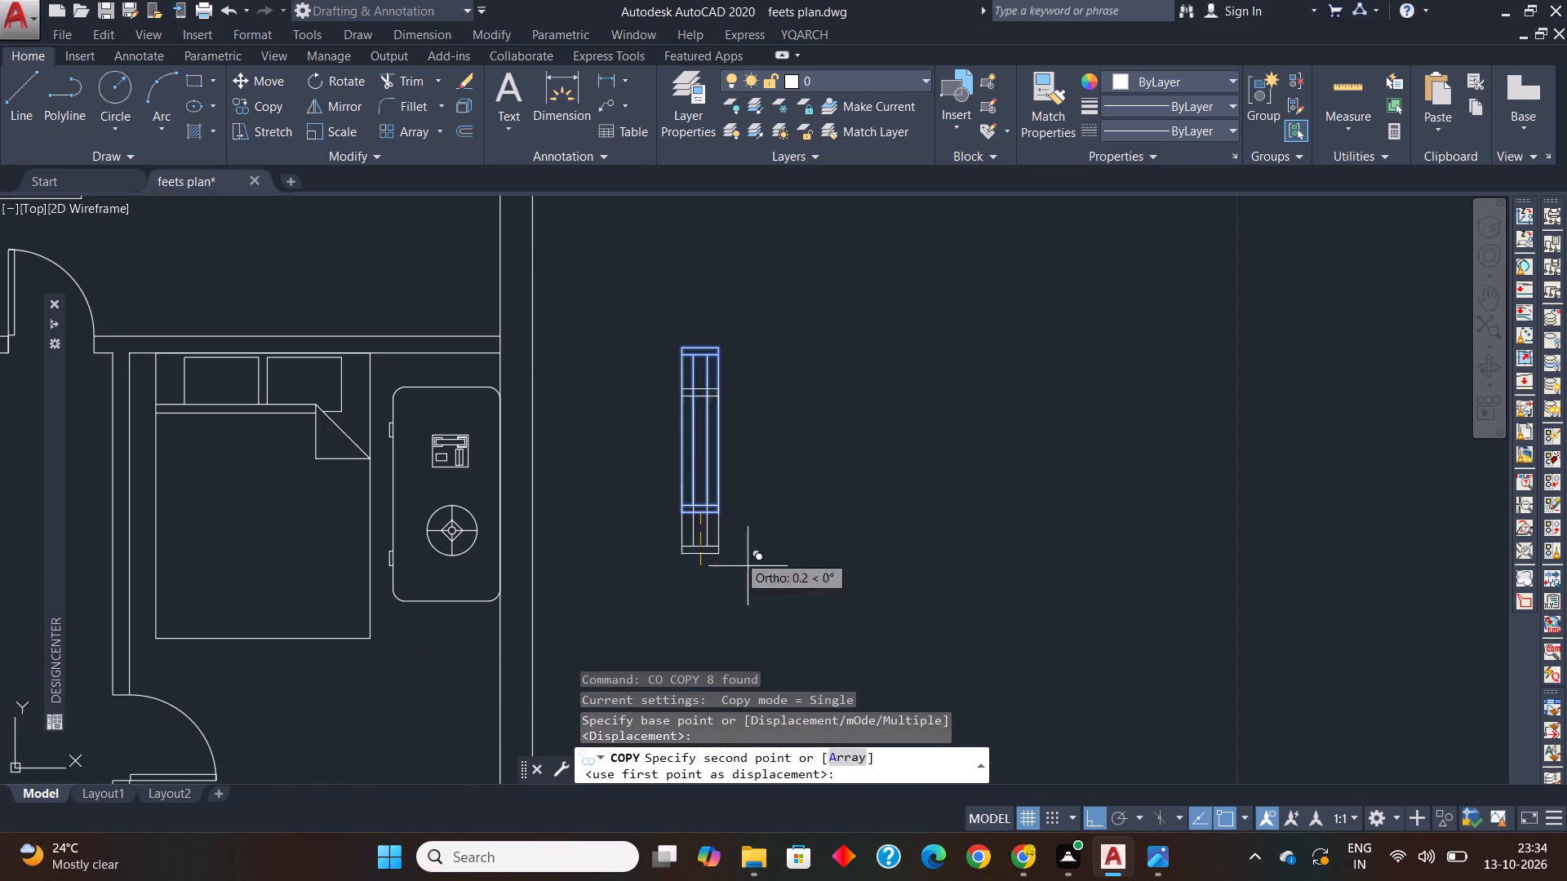
scroll(783, 616, "down", 2)
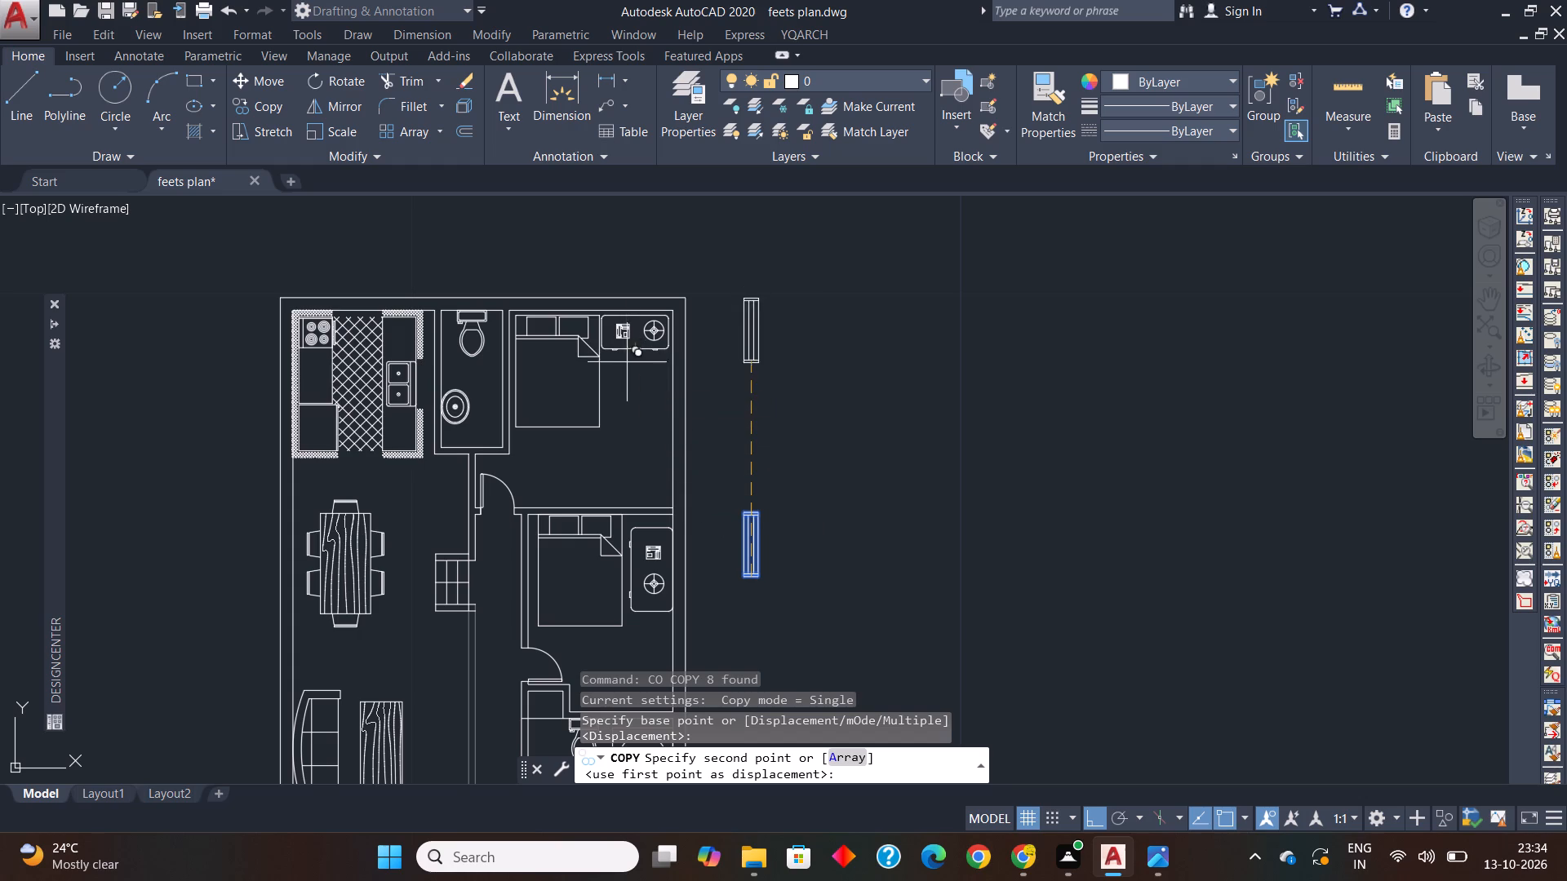
scroll(645, 397, "up", 2)
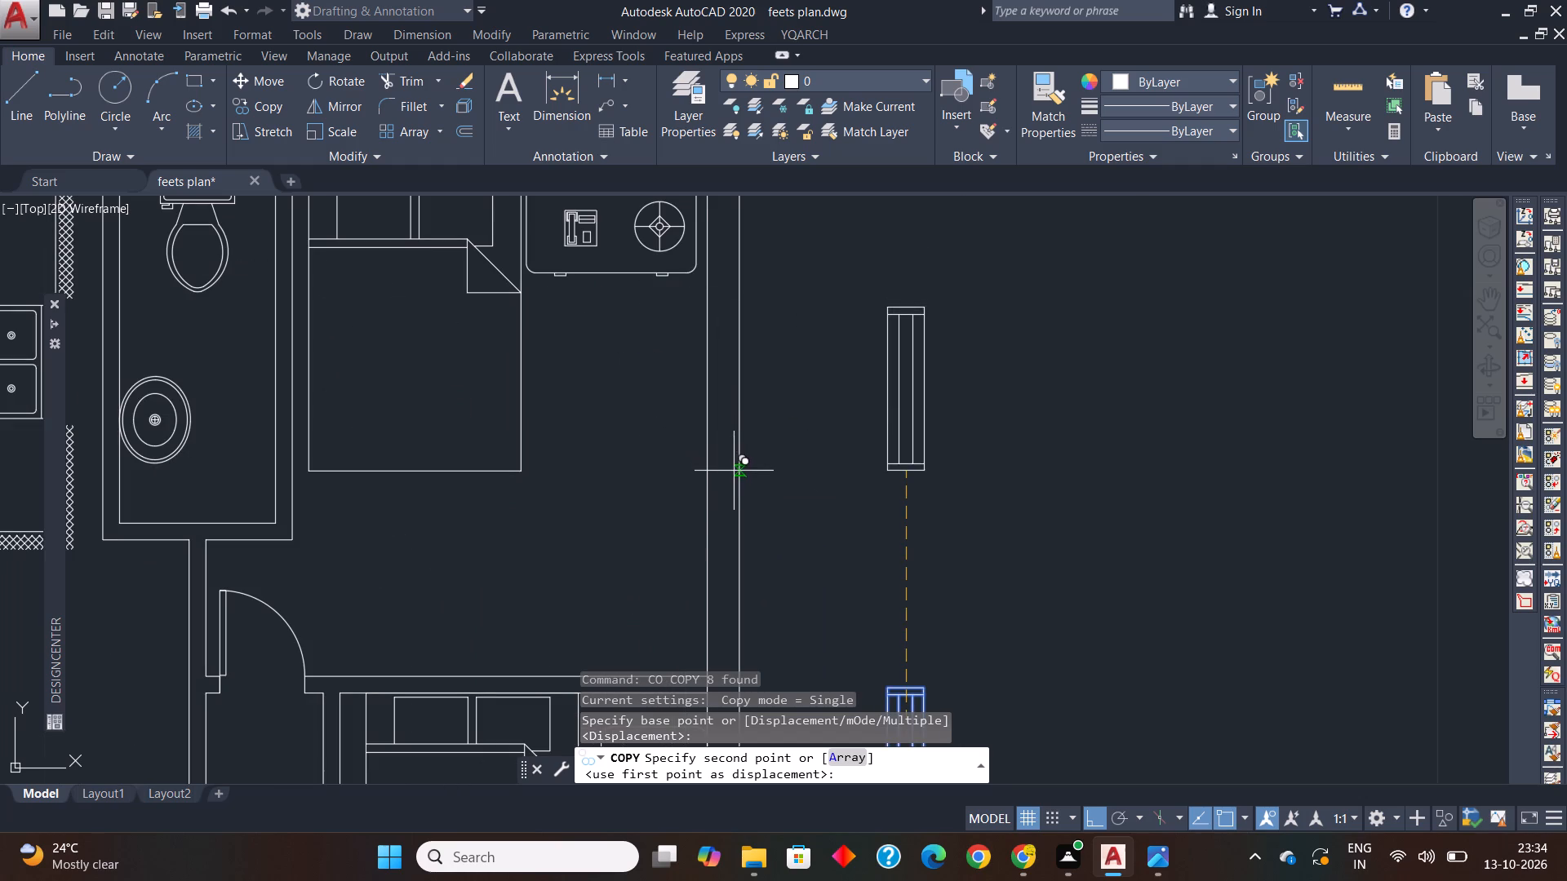
left_click(727, 473)
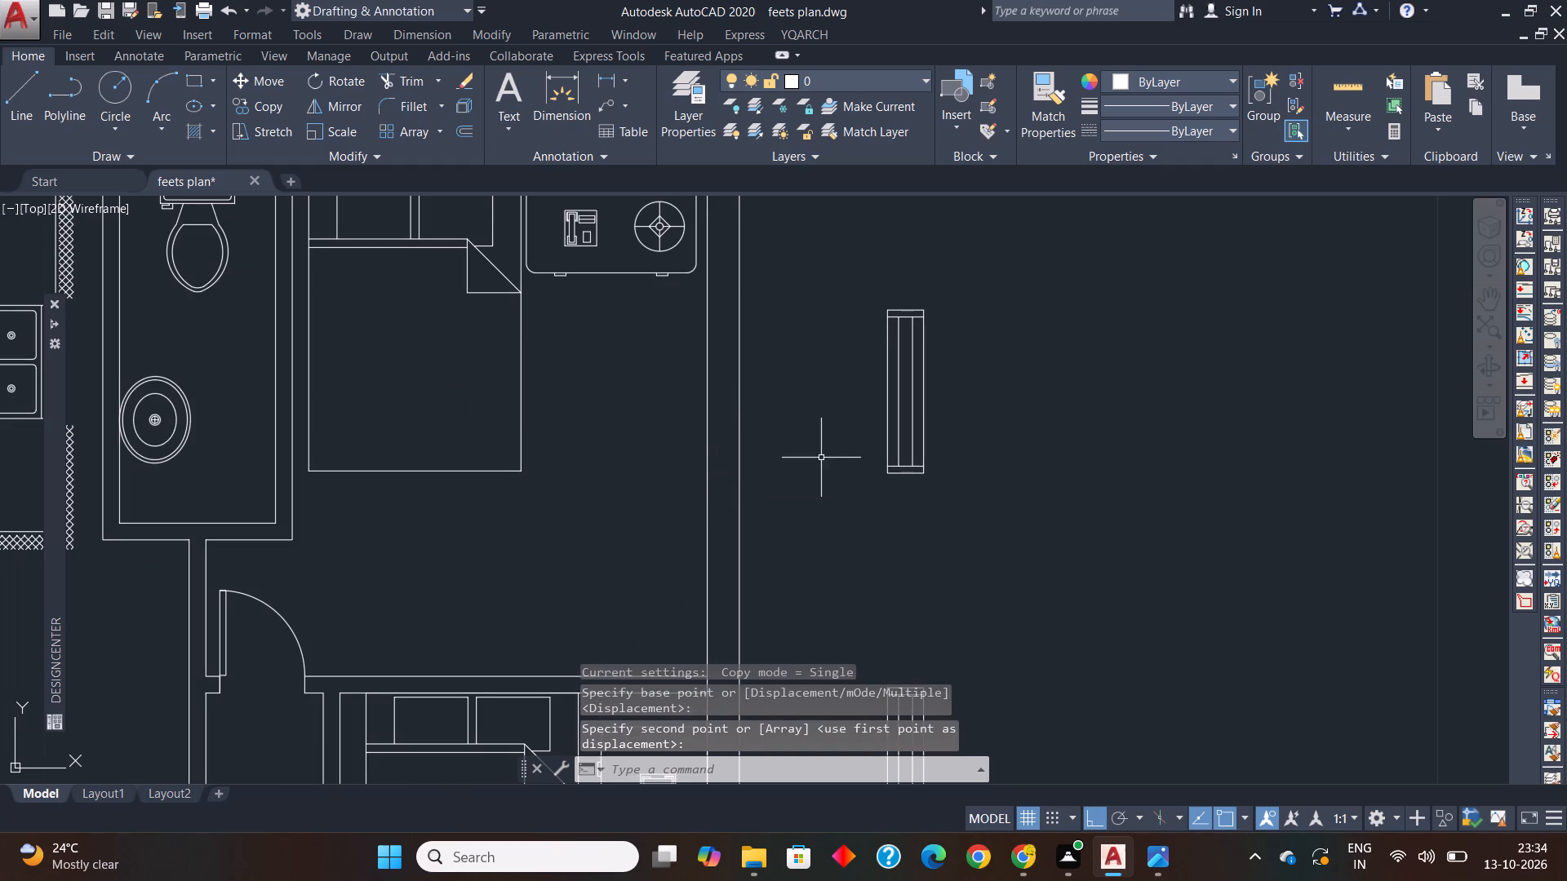
Move the copied window symbol horizontally onto the upper bedroom's outer wall, its lower outer corner on the wall's outer line.
left_click(939, 454)
left_click(873, 498)
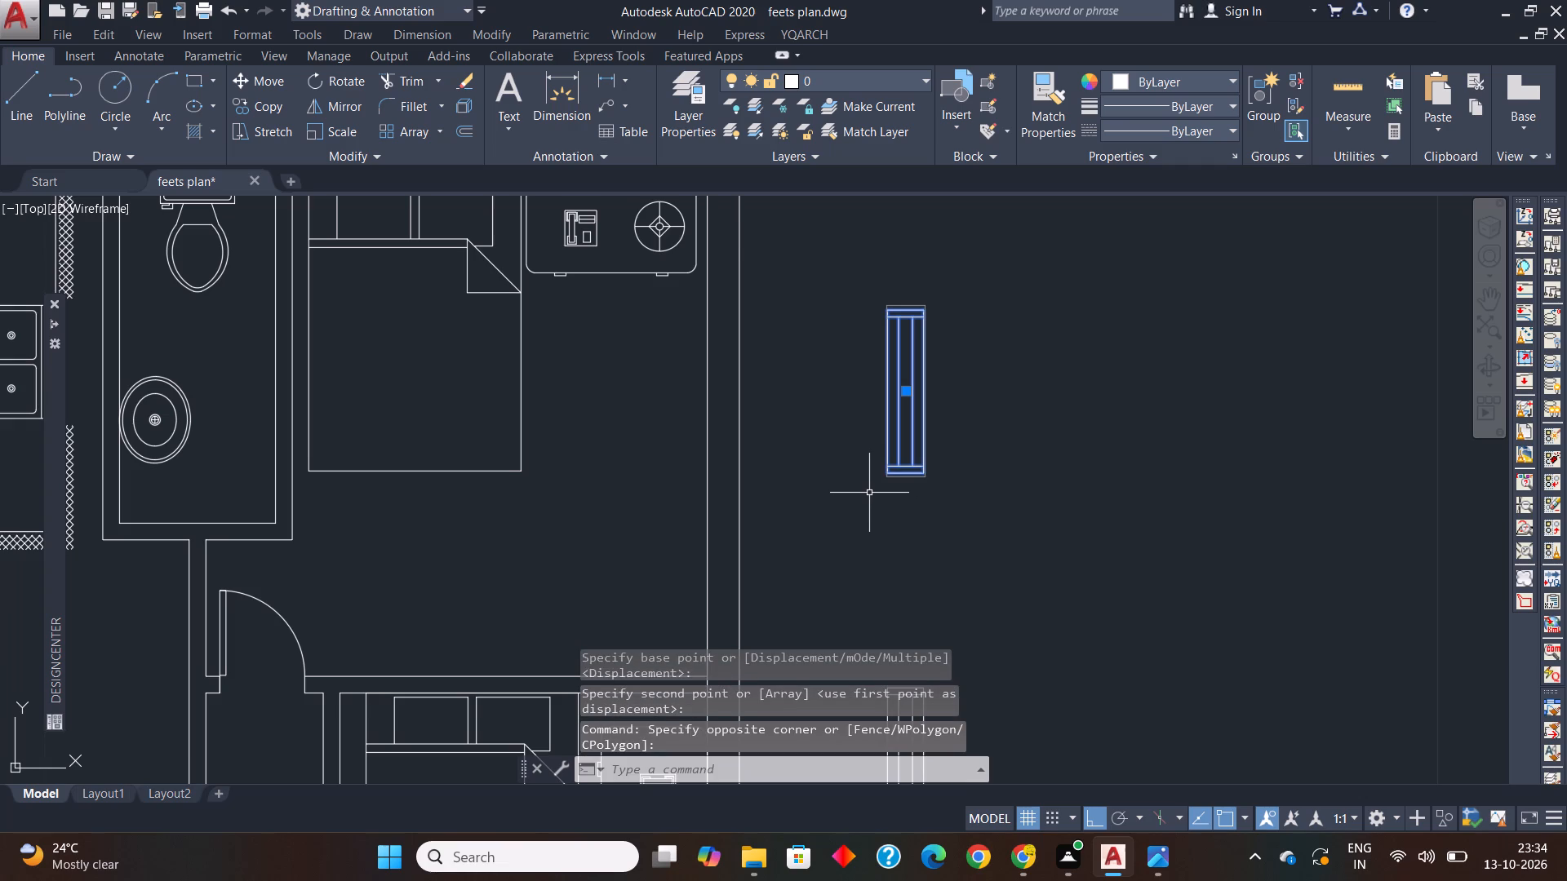
key("m")
key("space")
scroll(939, 475, "up", 1)
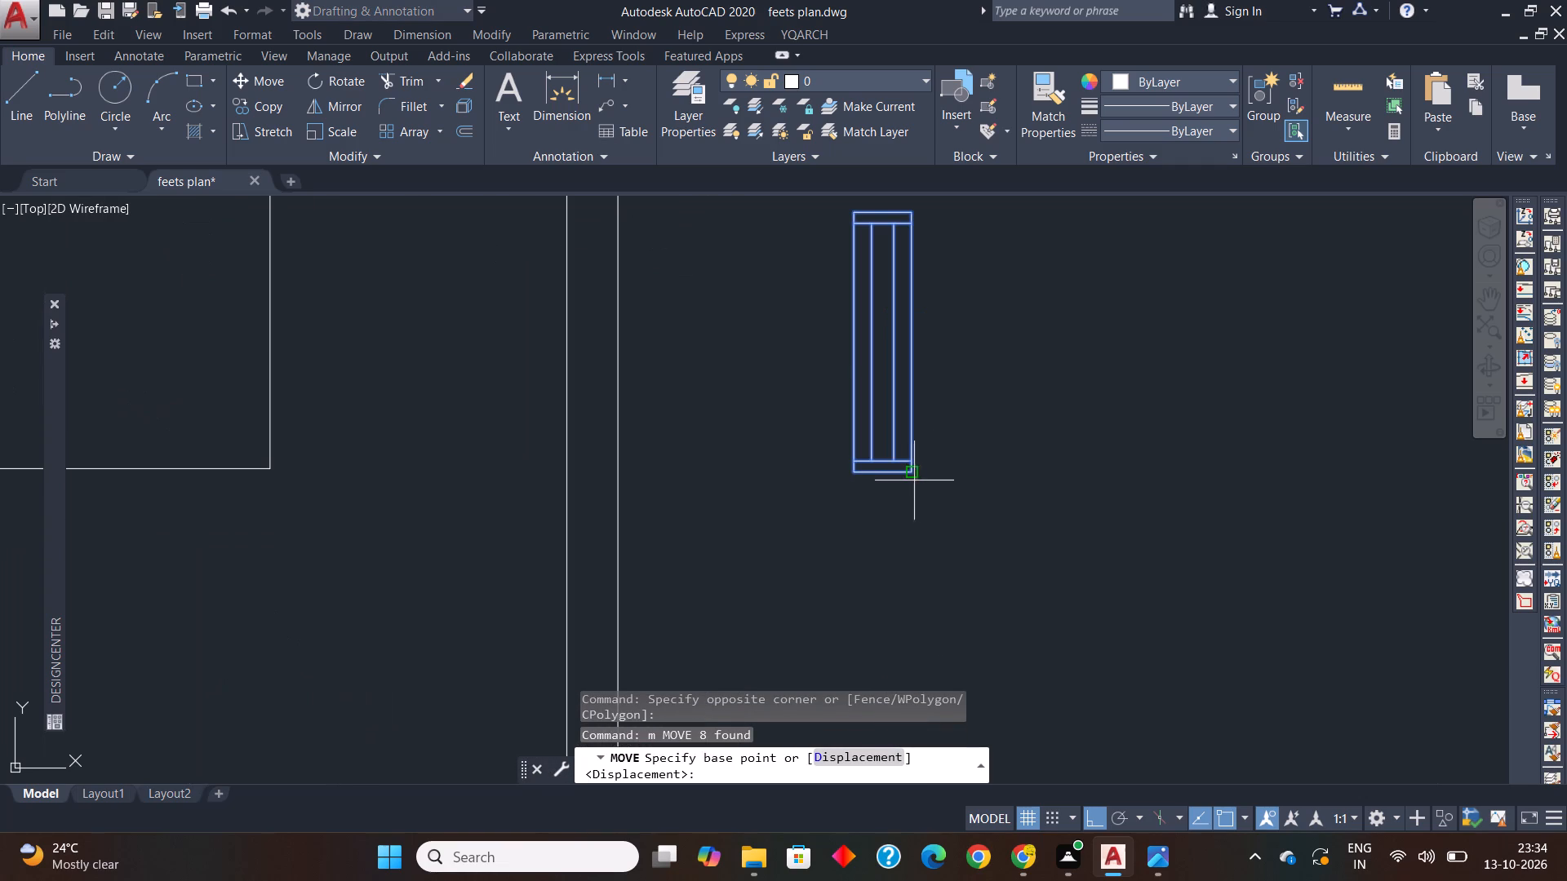
left_click(911, 475)
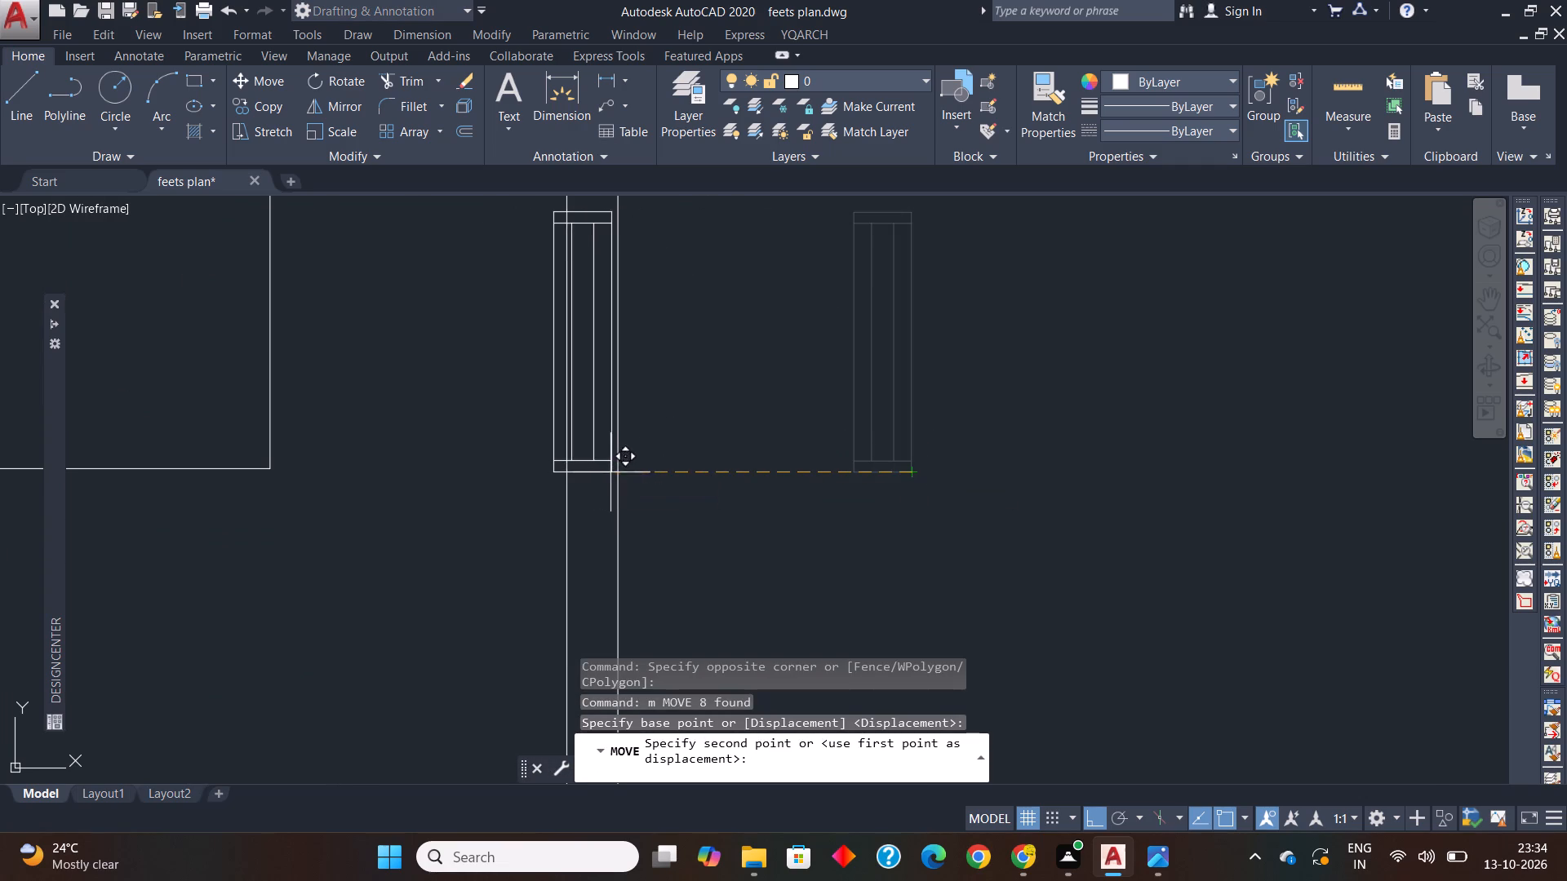
left_click(615, 473)
Examine how the placed window symbol's ends and width fit the upper bedroom's outer wall.
scroll(611, 458, "down", 1)
scroll(601, 480, "up", 2)
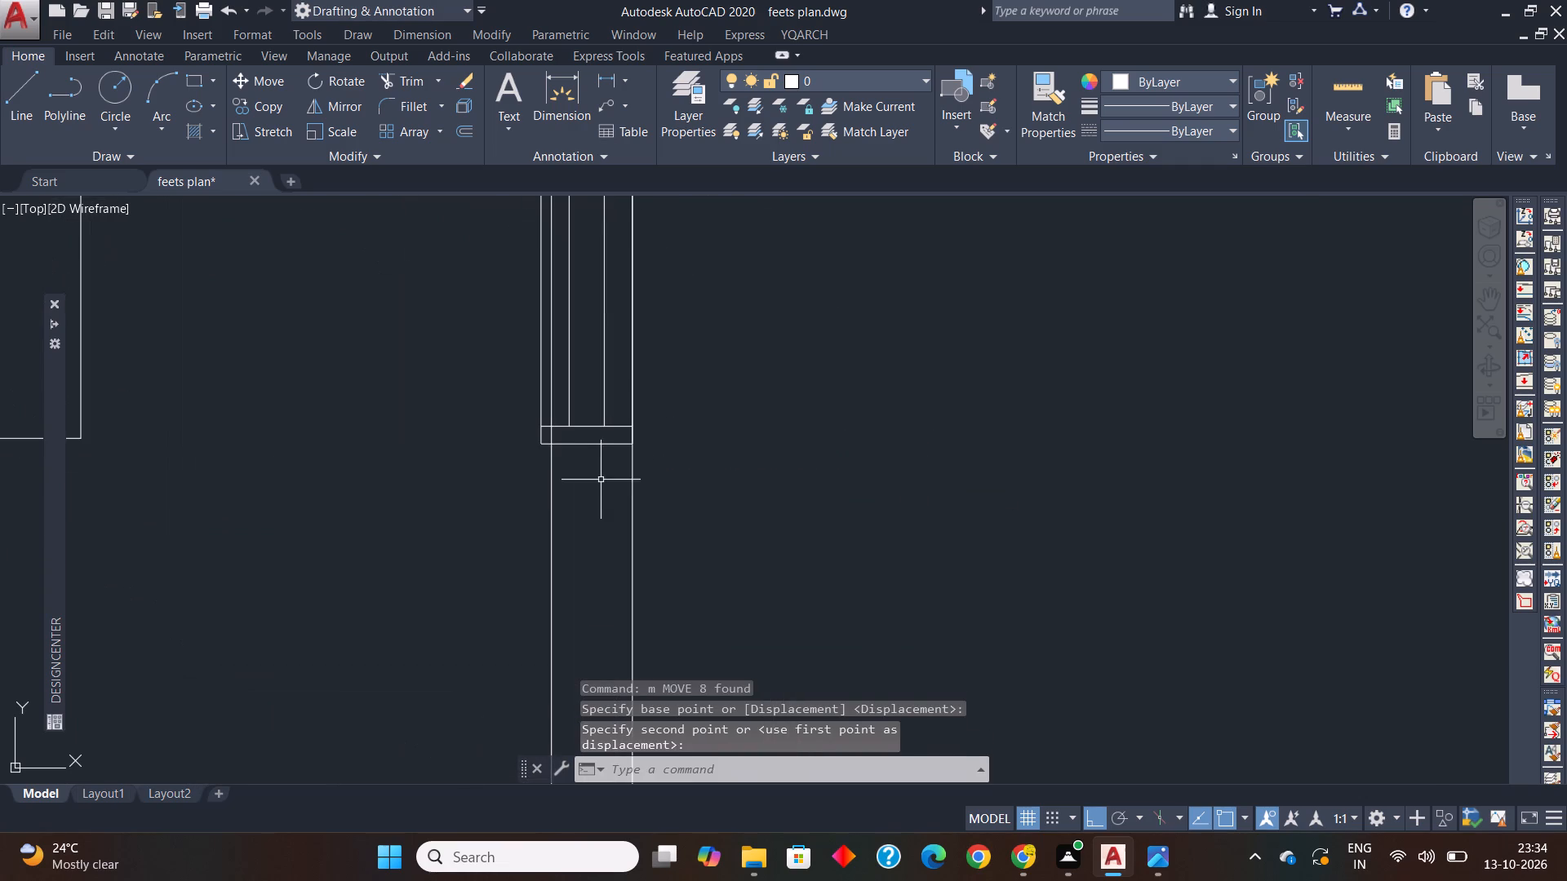
scroll(588, 445, "up", 2)
scroll(678, 437, "up", 2)
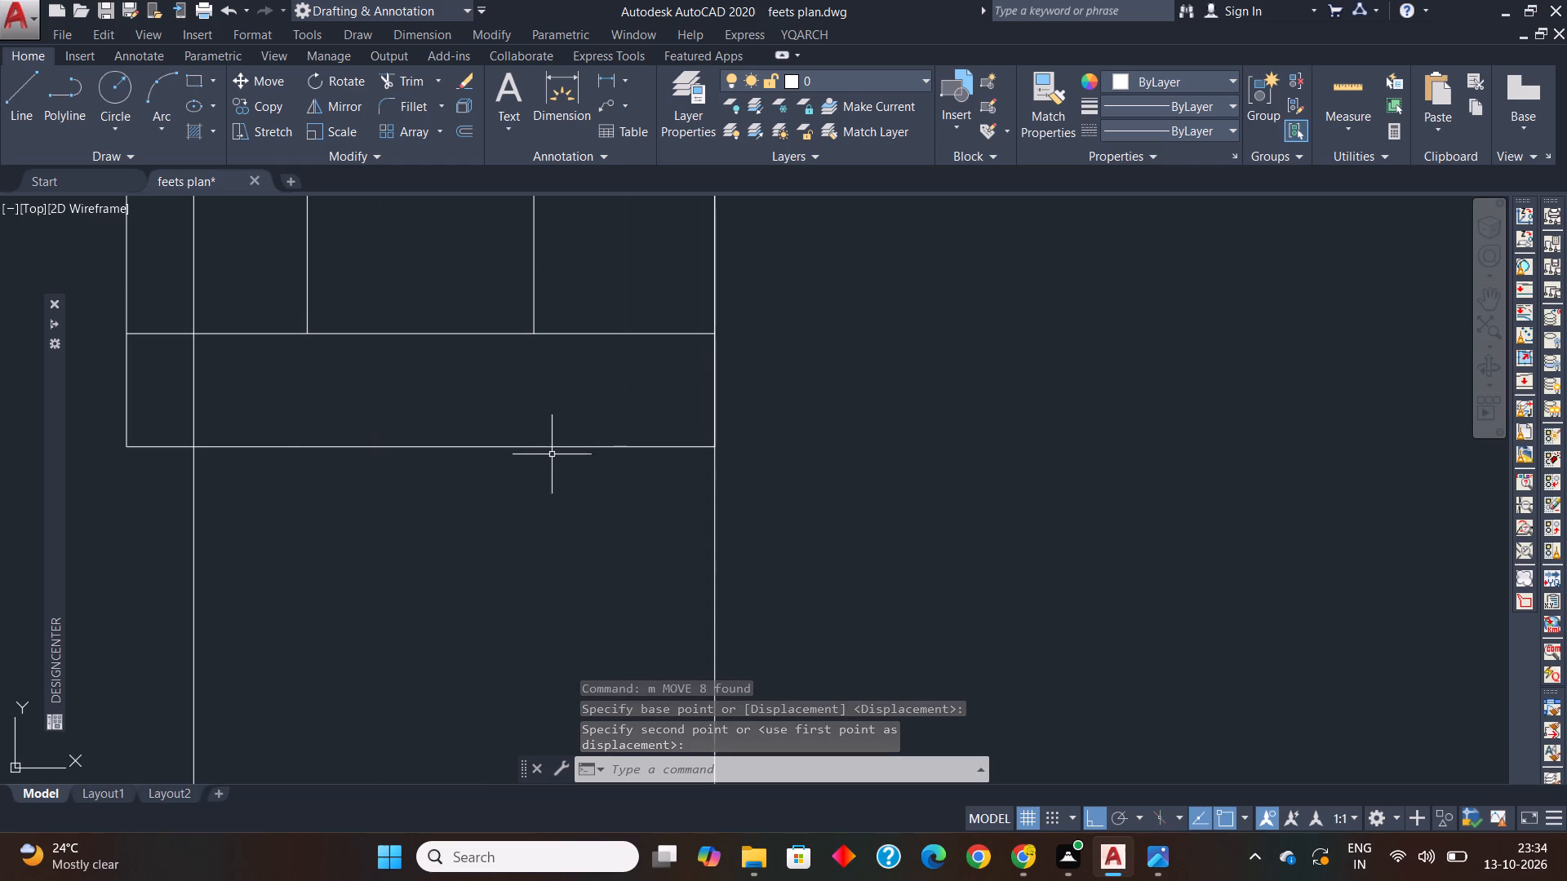
scroll(551, 458, "down", 6)
middle_click_drag(551, 461, 548, 497)
scroll(539, 374, "up", 2)
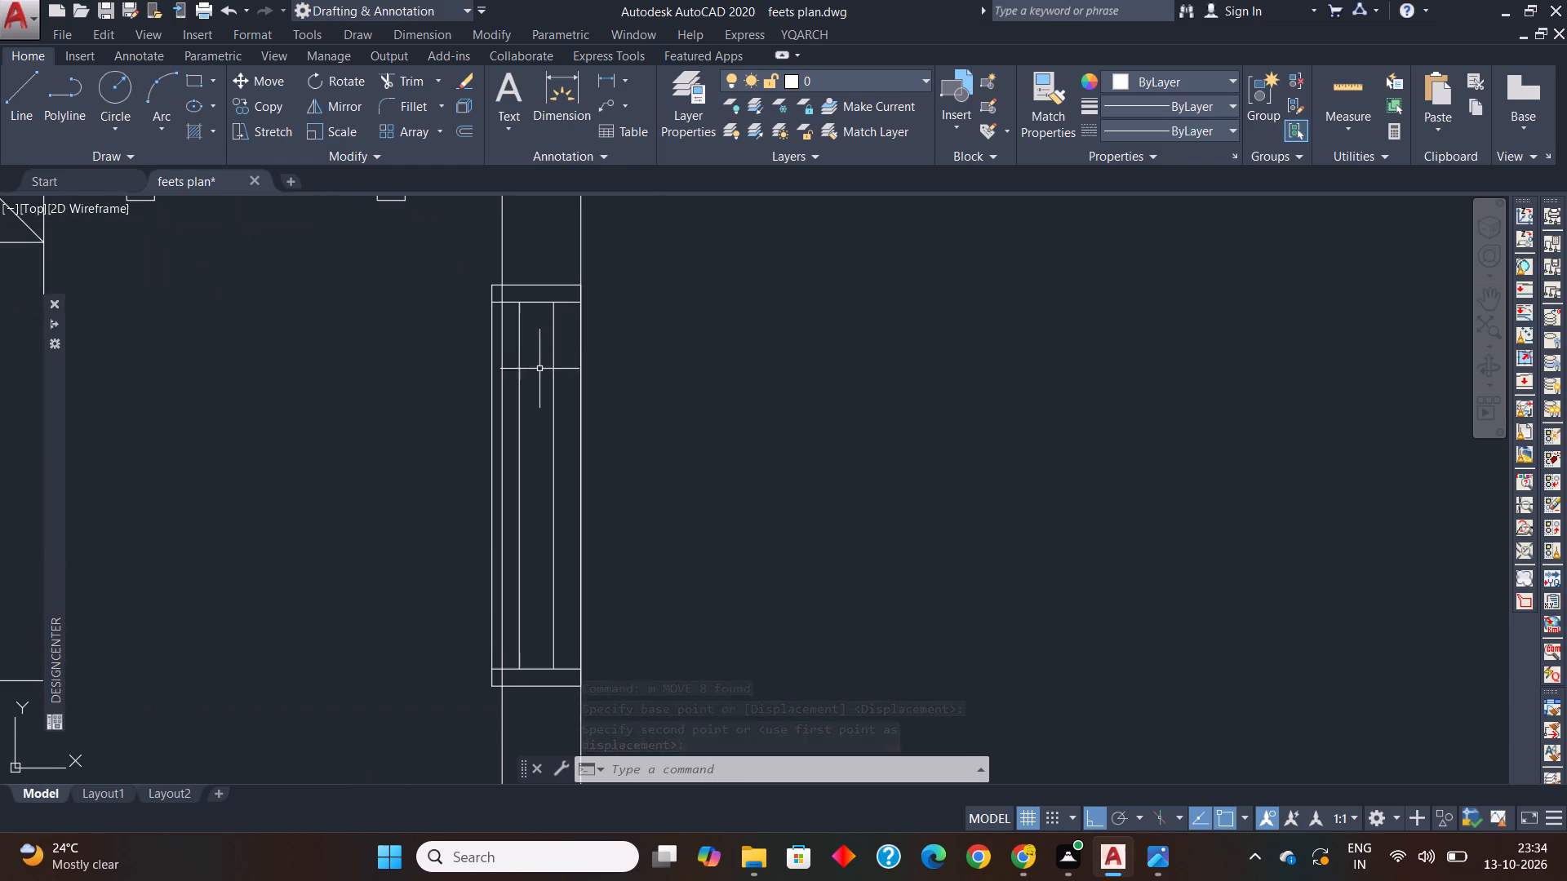
scroll(535, 301, "up", 1)
left_click(537, 264)
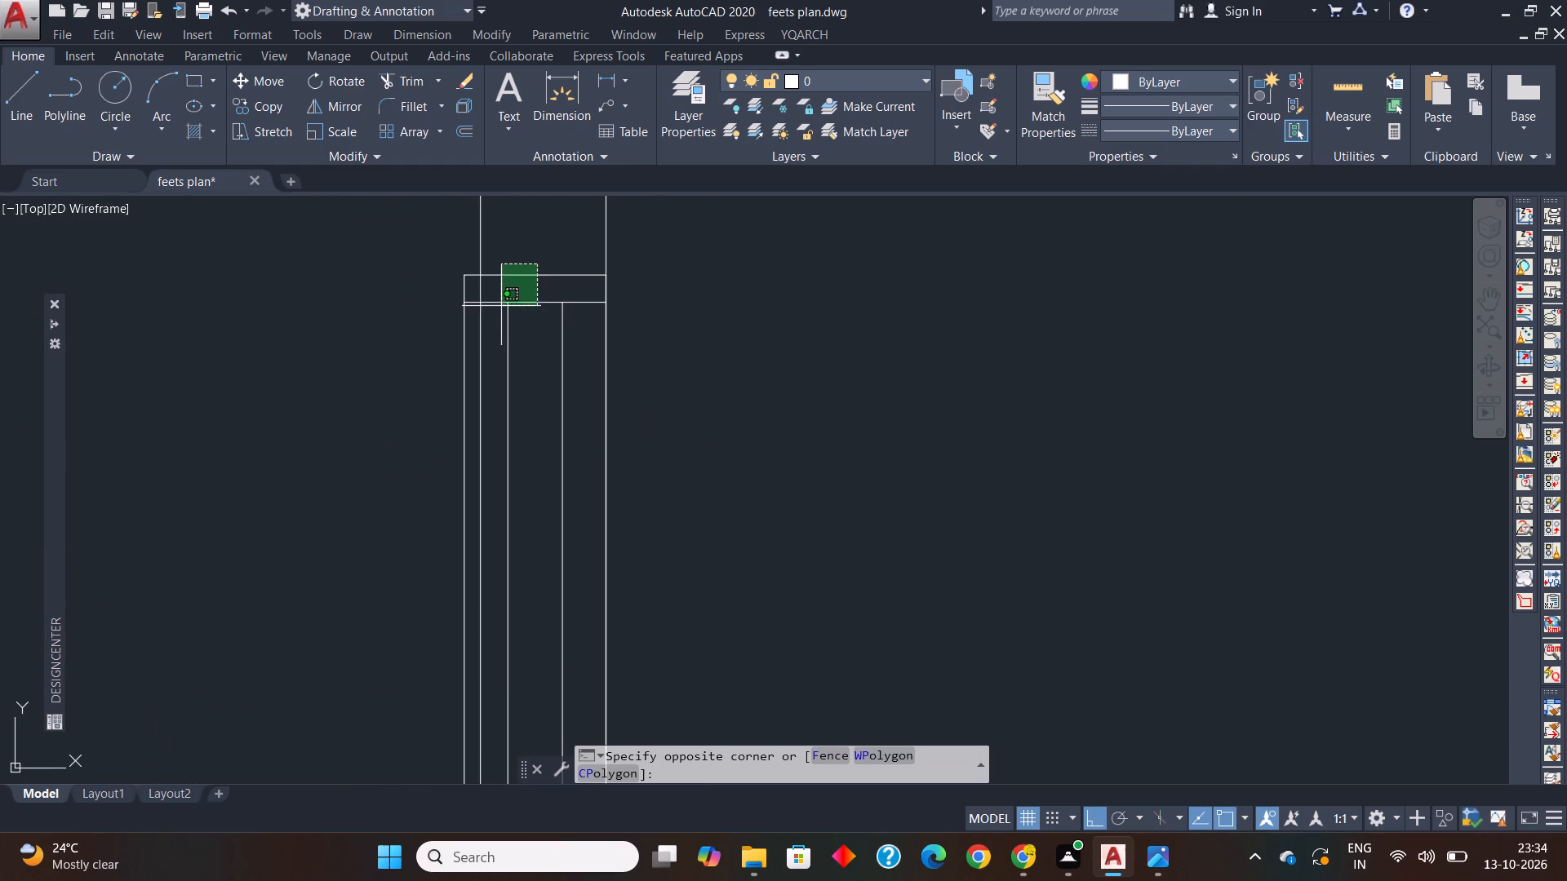
key("Escape")
key("Escape")
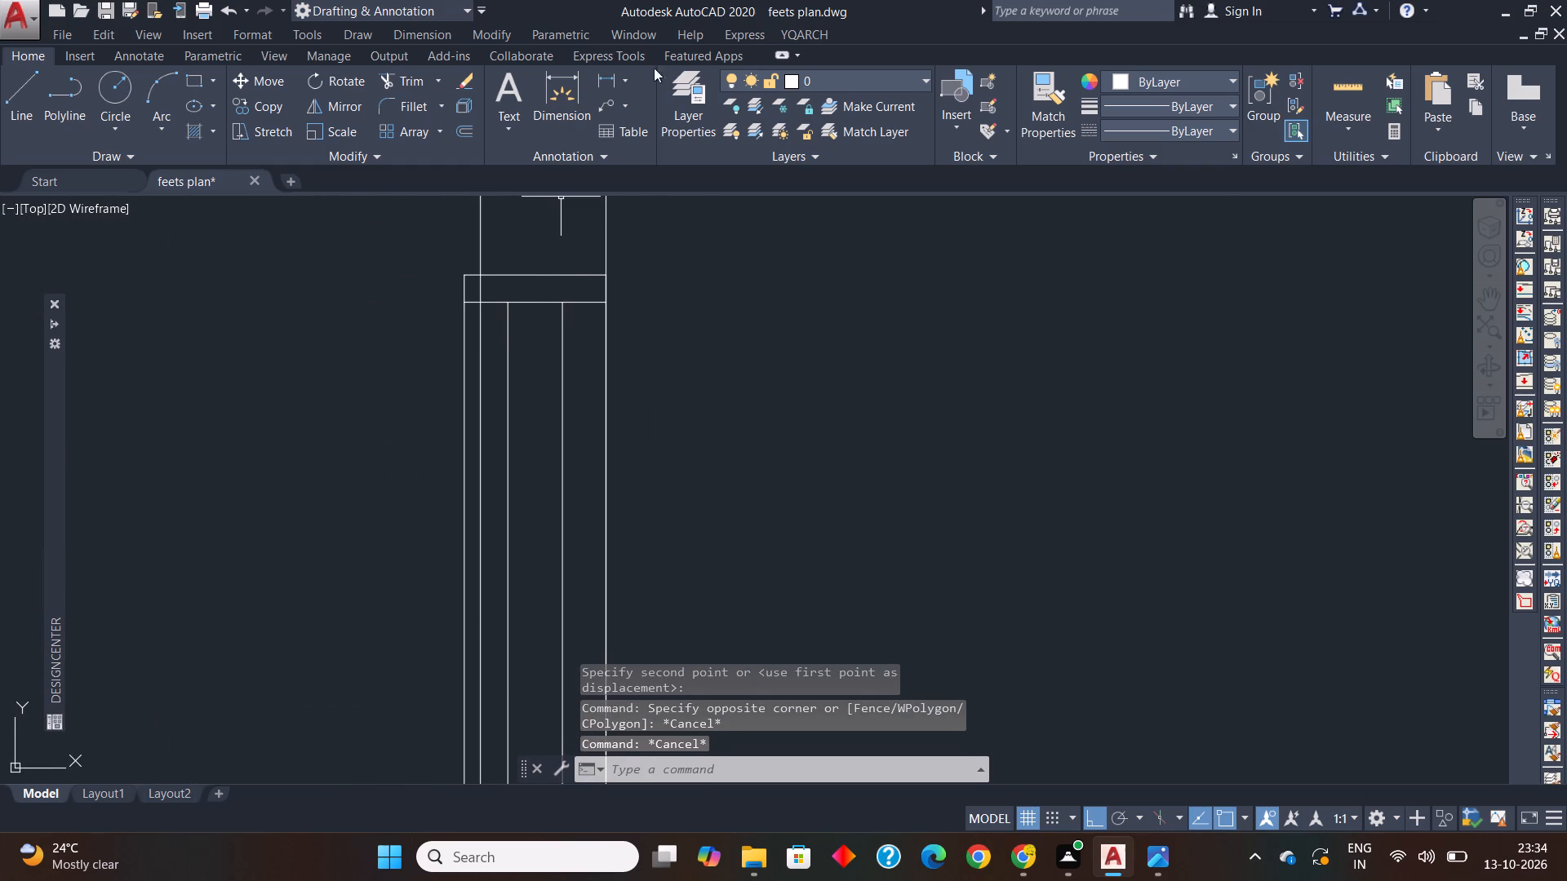
Measure the width of the window symbol on the upper bedroom's outer wall with a linear dimension between its upper corners.
left_click(607, 82)
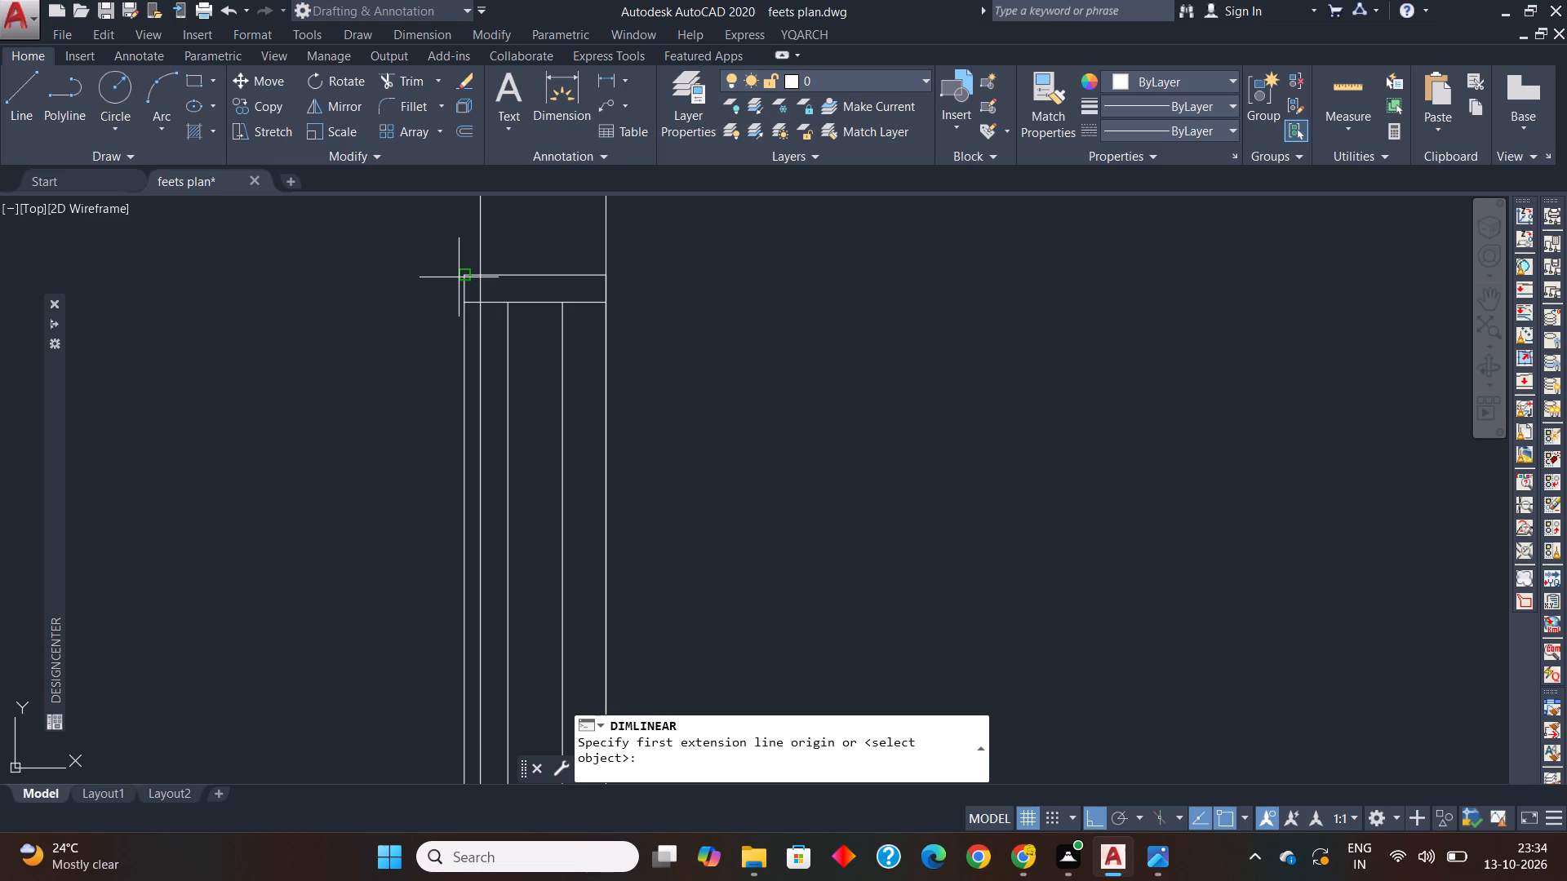
left_click(459, 277)
scroll(535, 270, "up", 2)
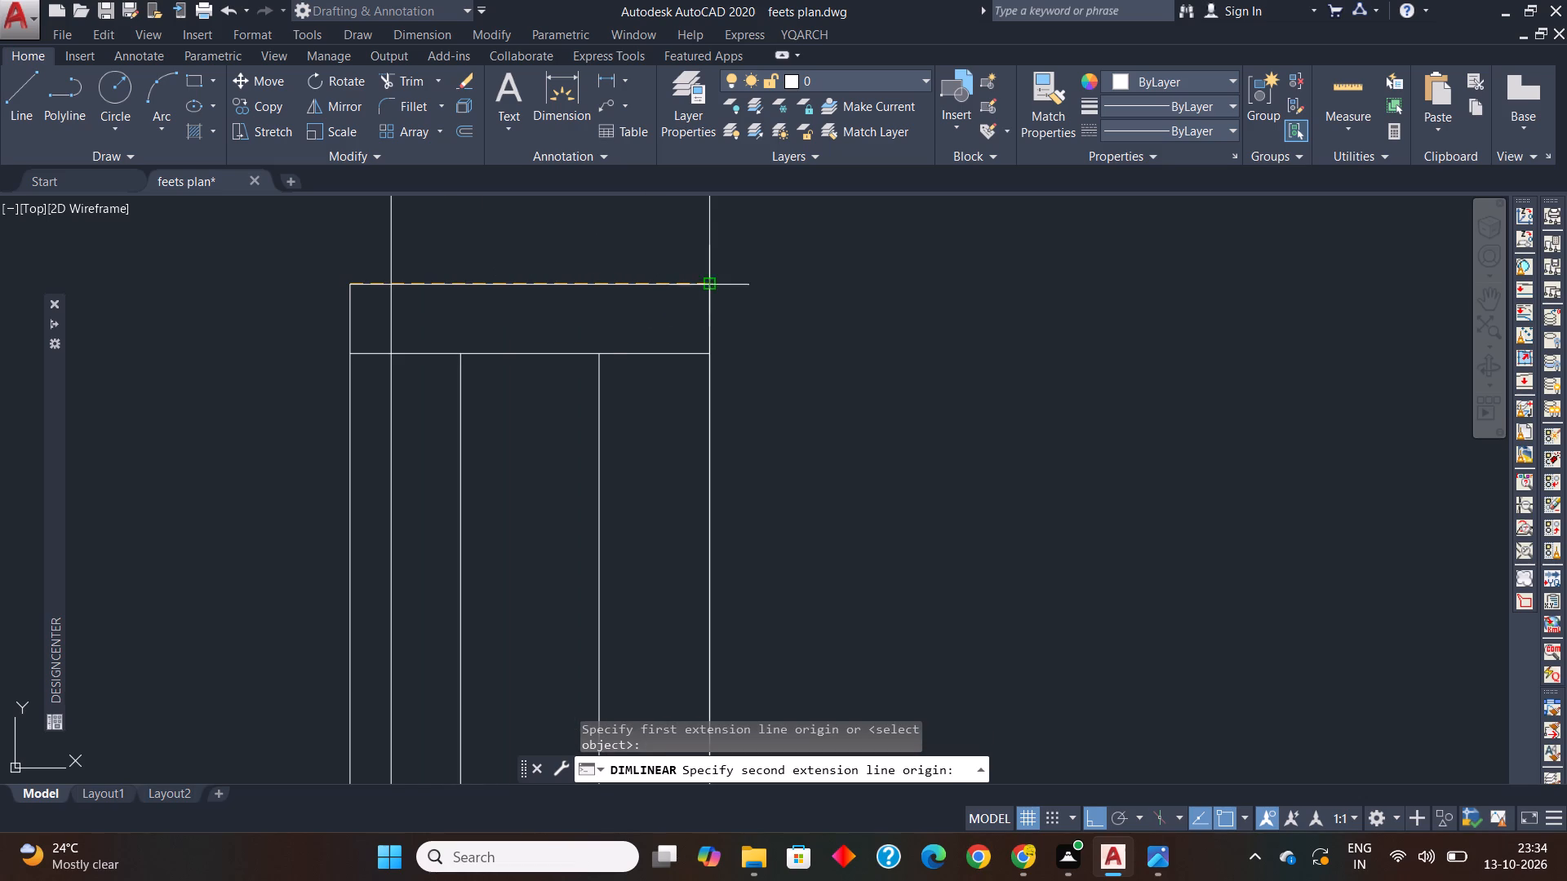
left_click(712, 287)
scroll(533, 280, "down", 9)
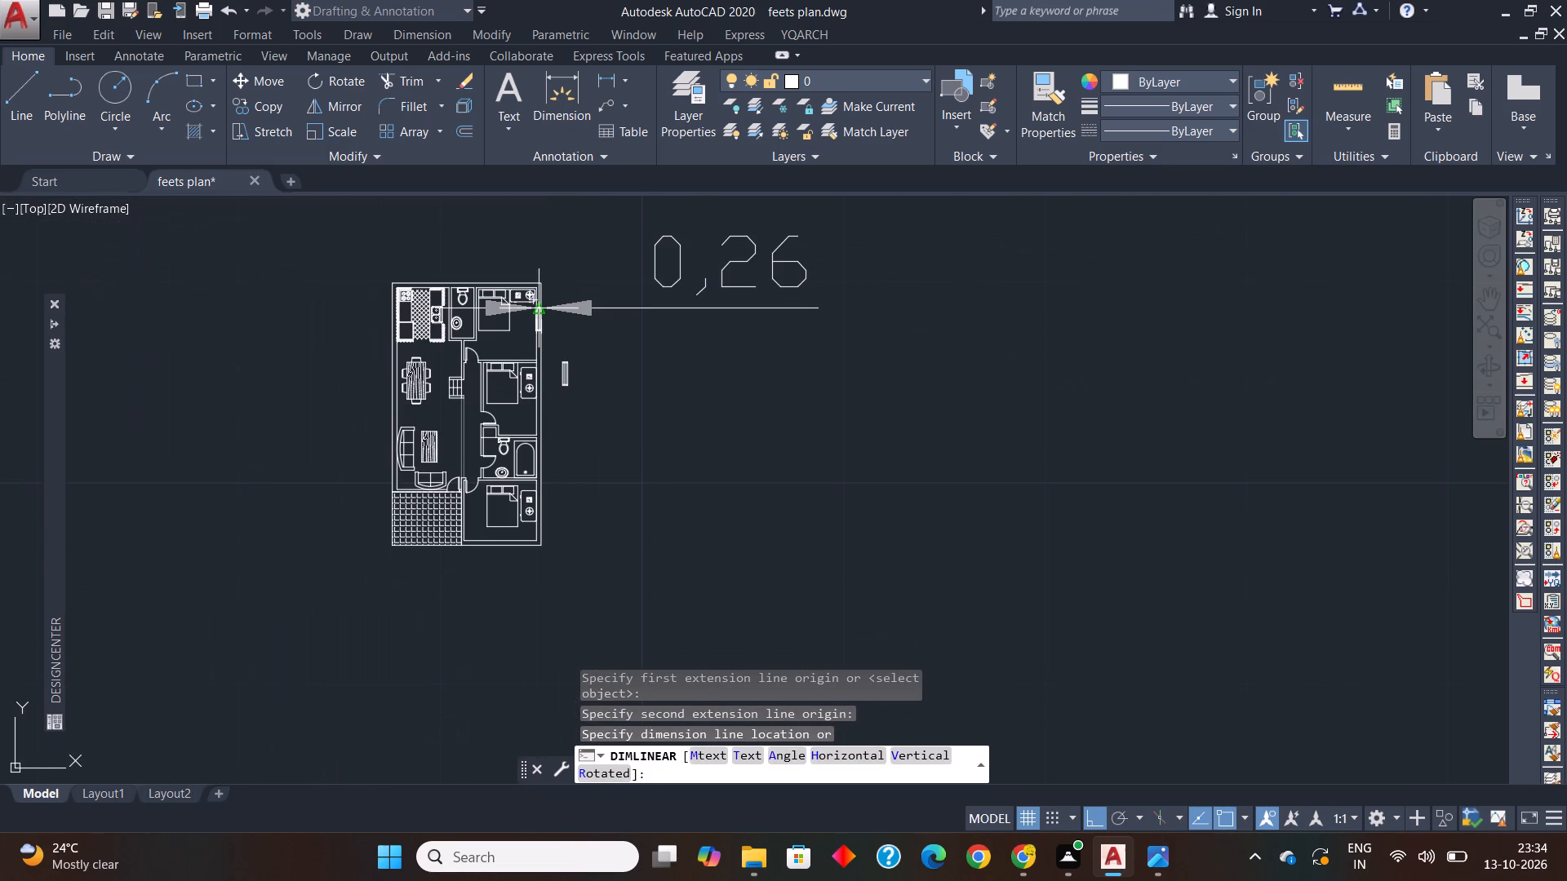
scroll(539, 309, "up", 4)
key("Escape")
key("Escape")
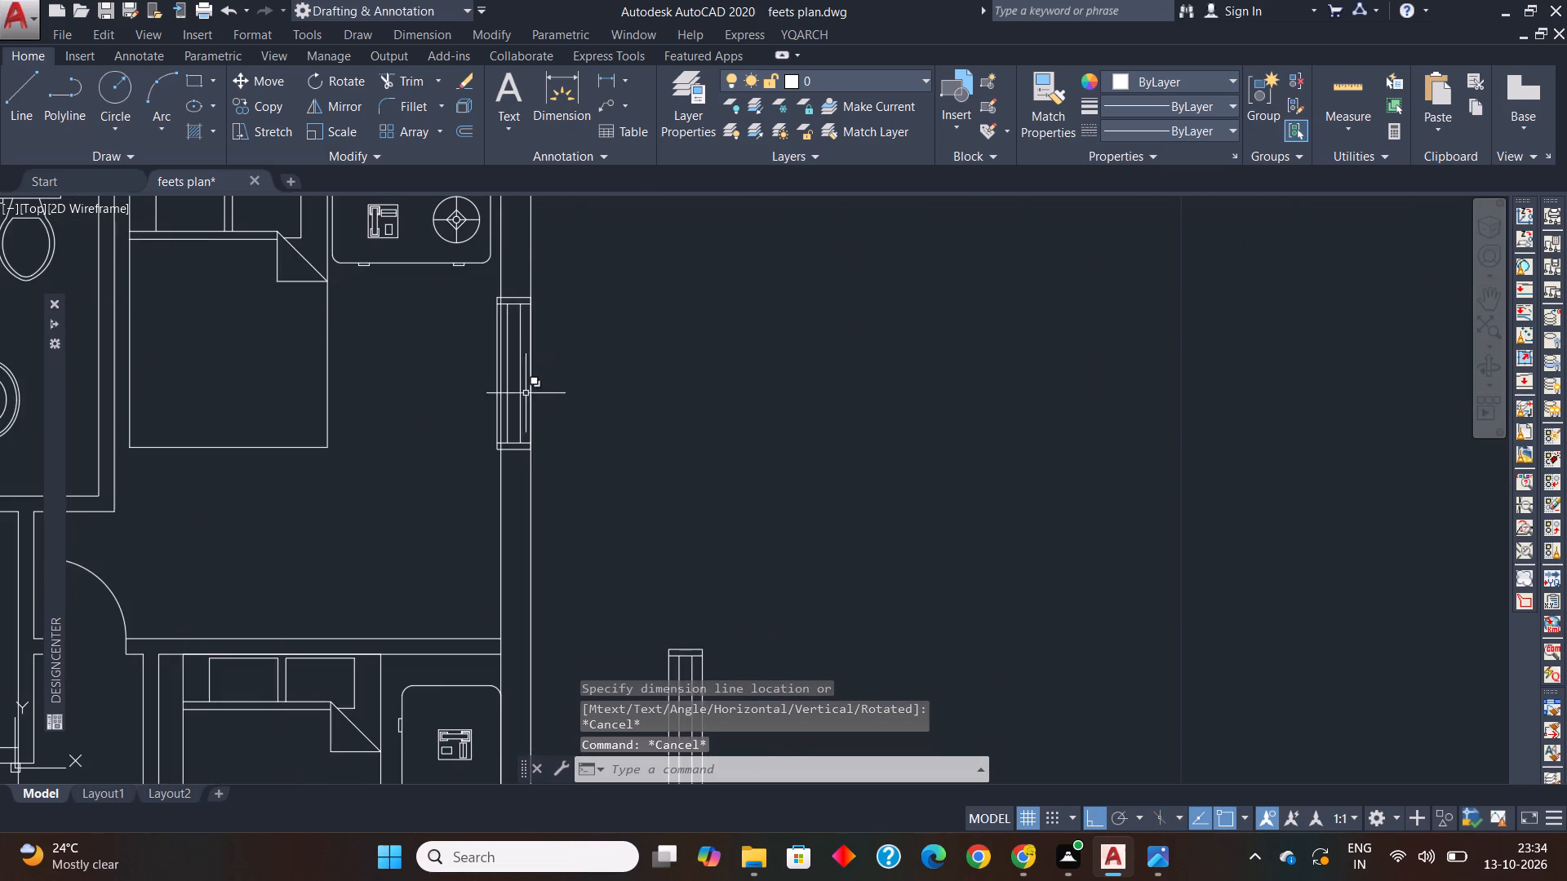
Delete the grouped window symbol from the upper bedroom's outer wall.
scroll(522, 399, "up", 3)
left_click(510, 418)
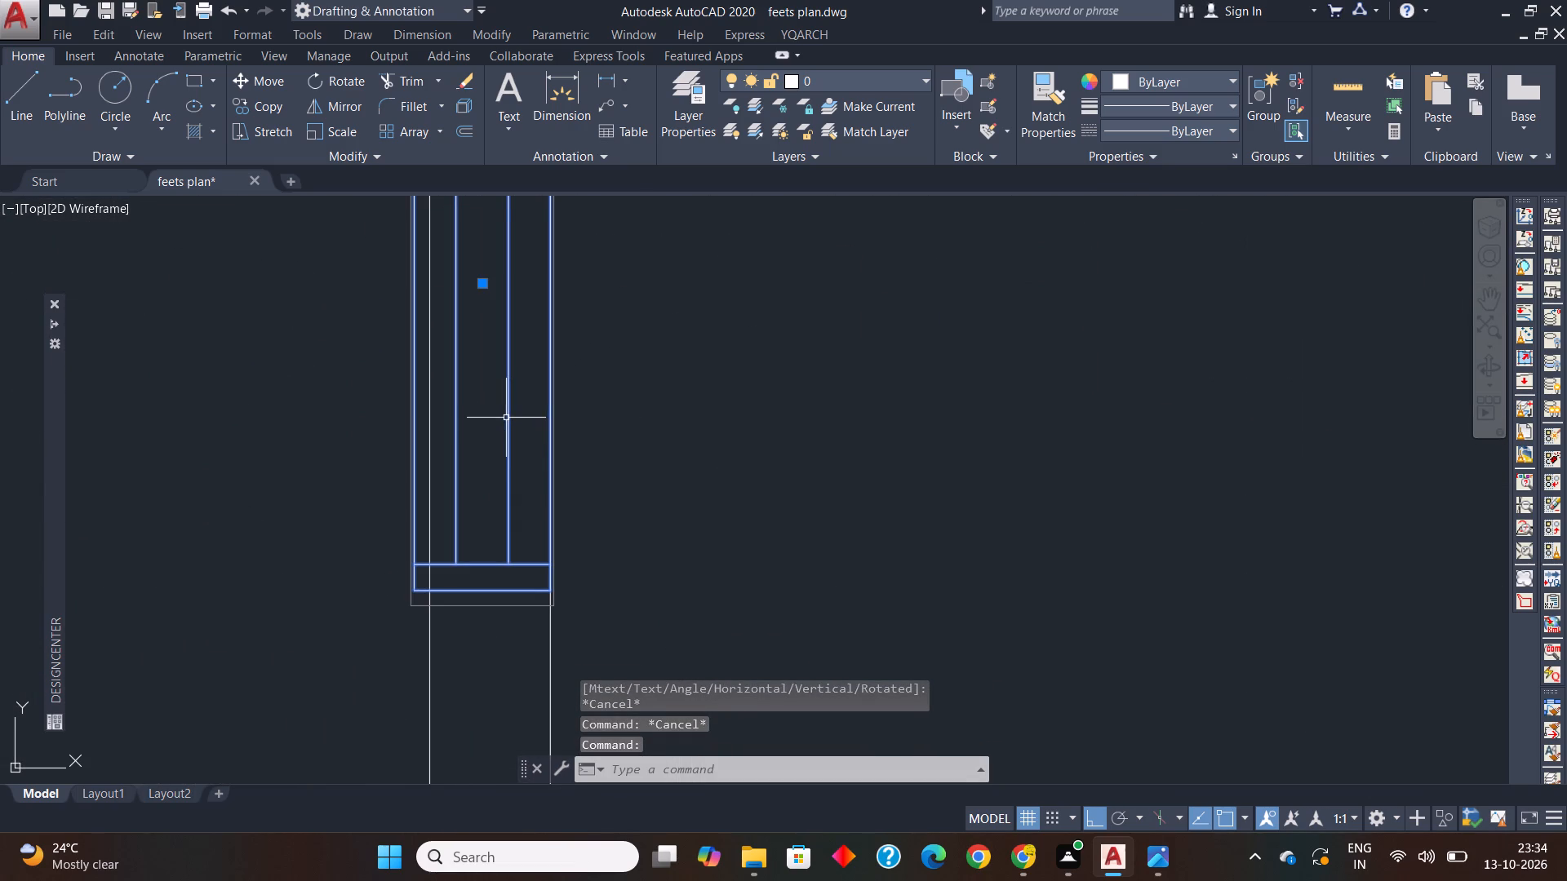
key("Delete")
scroll(505, 410, "down", 3)
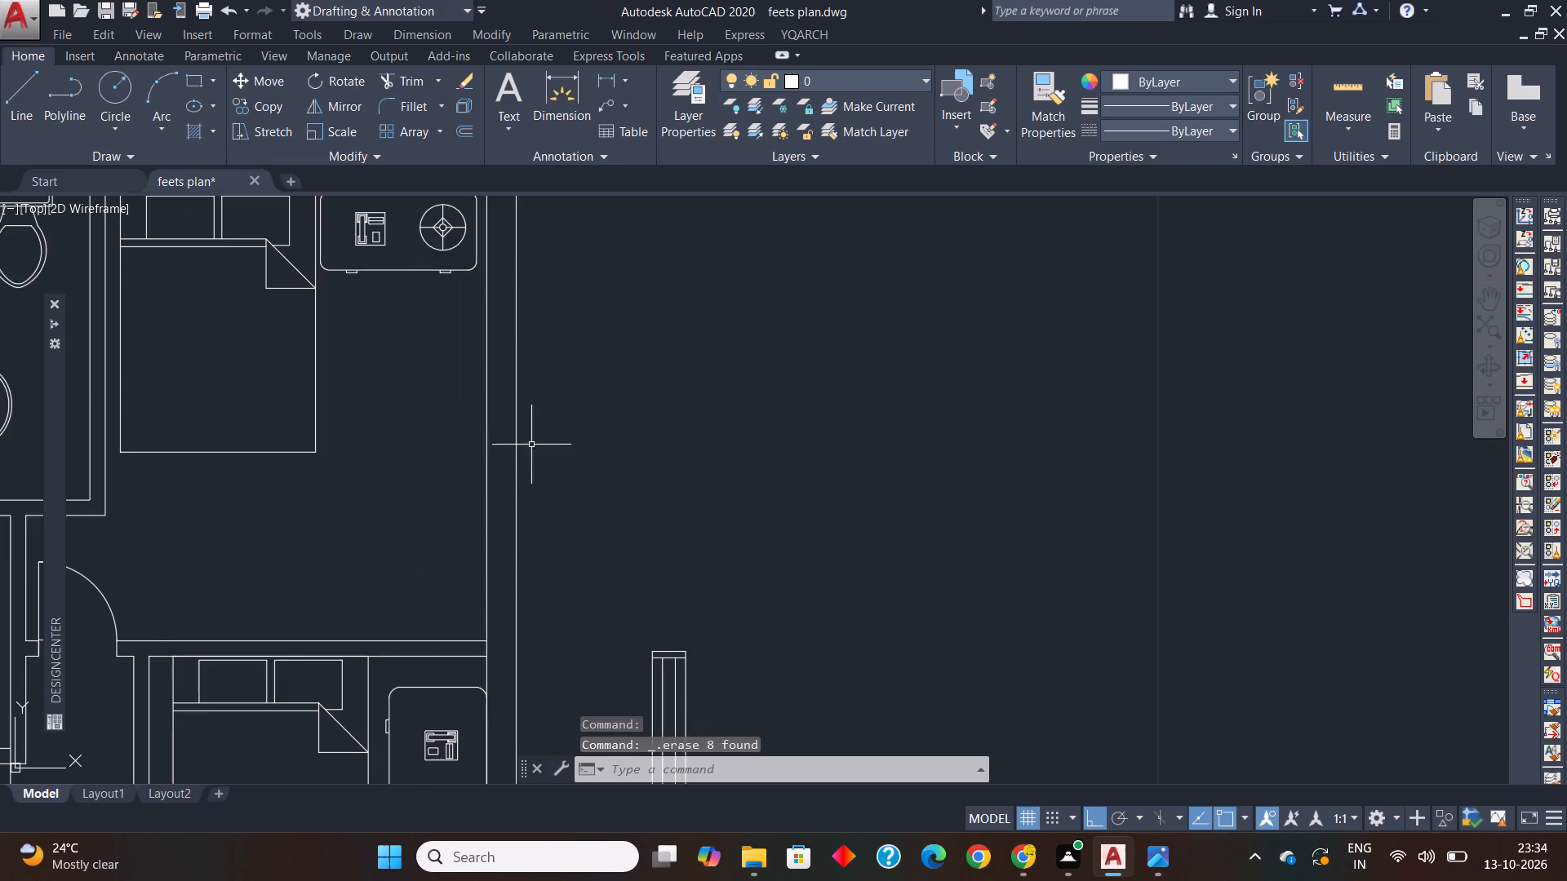
Ungroup the window symbol standing beside the plan.
scroll(538, 453, "down", 2)
scroll(579, 538, "up", 5)
middle_click_drag(599, 569, 588, 436)
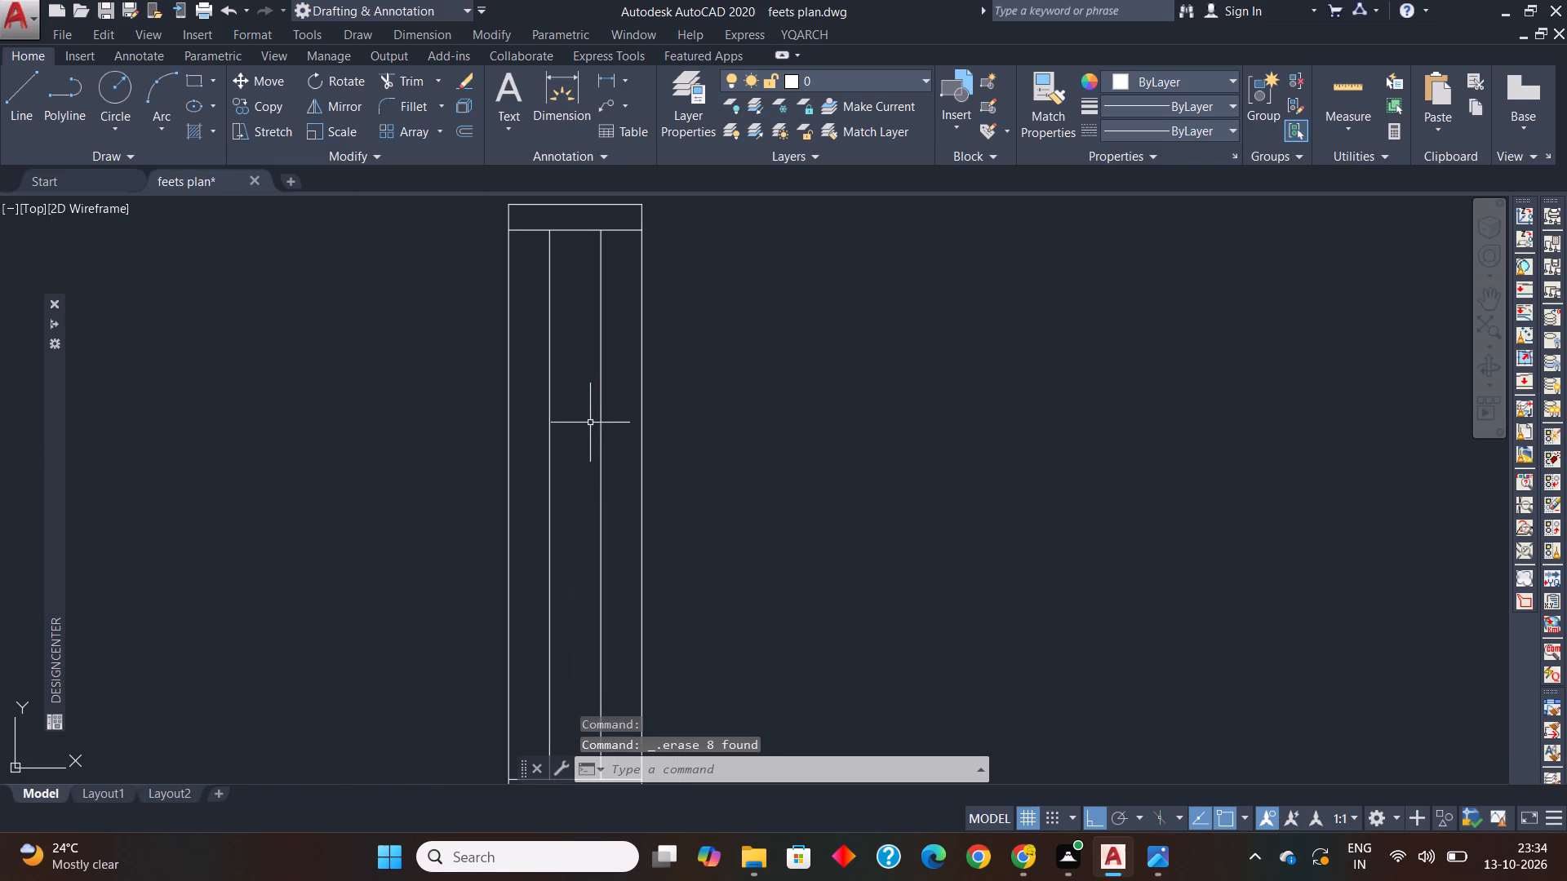
left_click(597, 417)
left_click(539, 440)
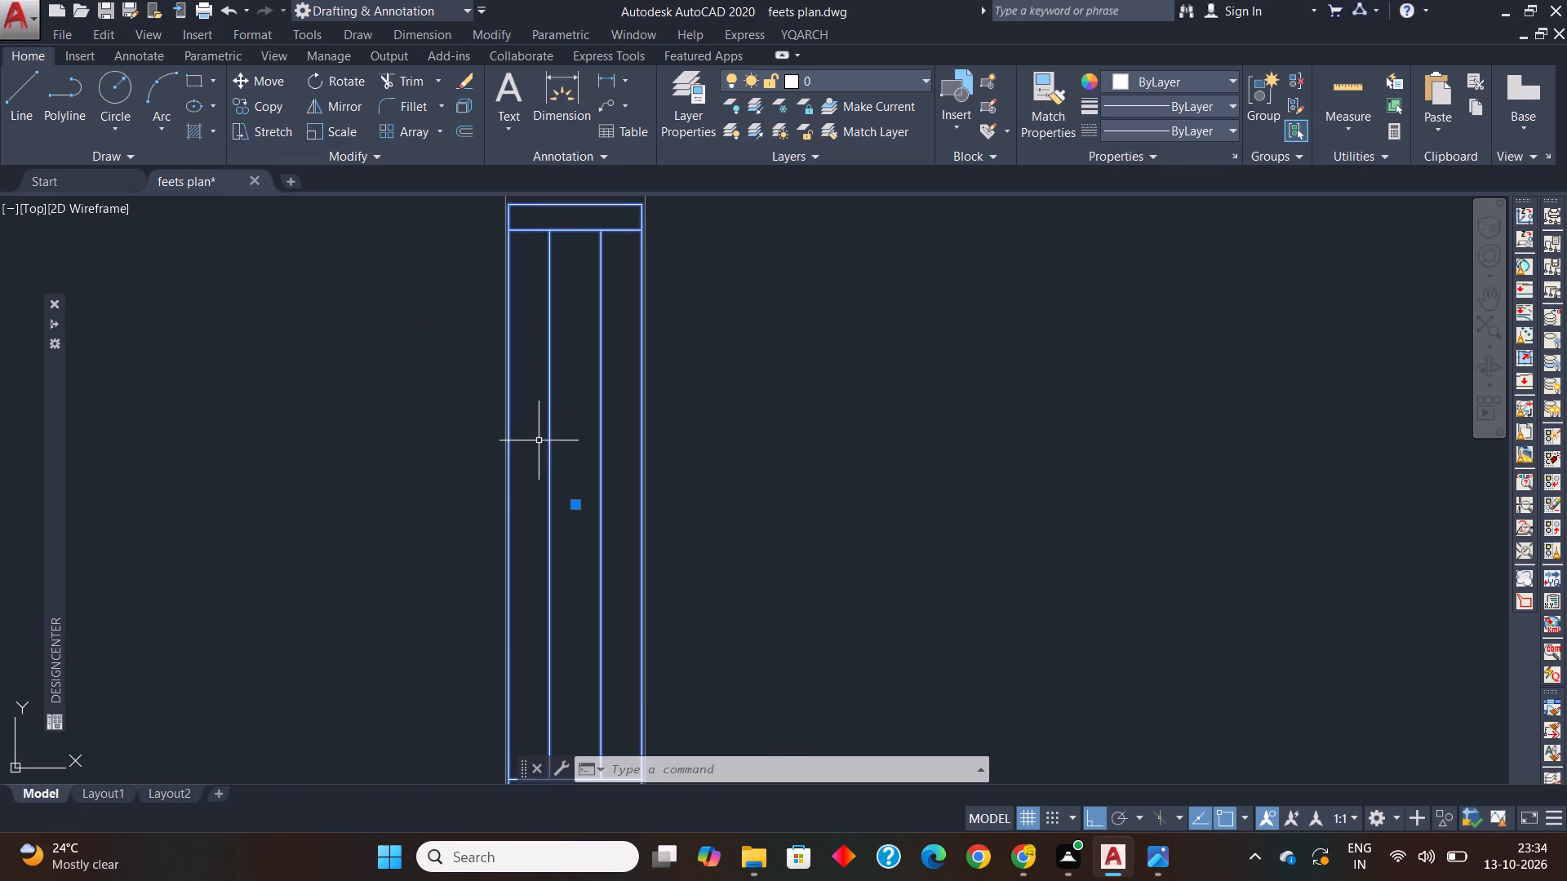
key("u")
key("n")
key("g")
key("space")
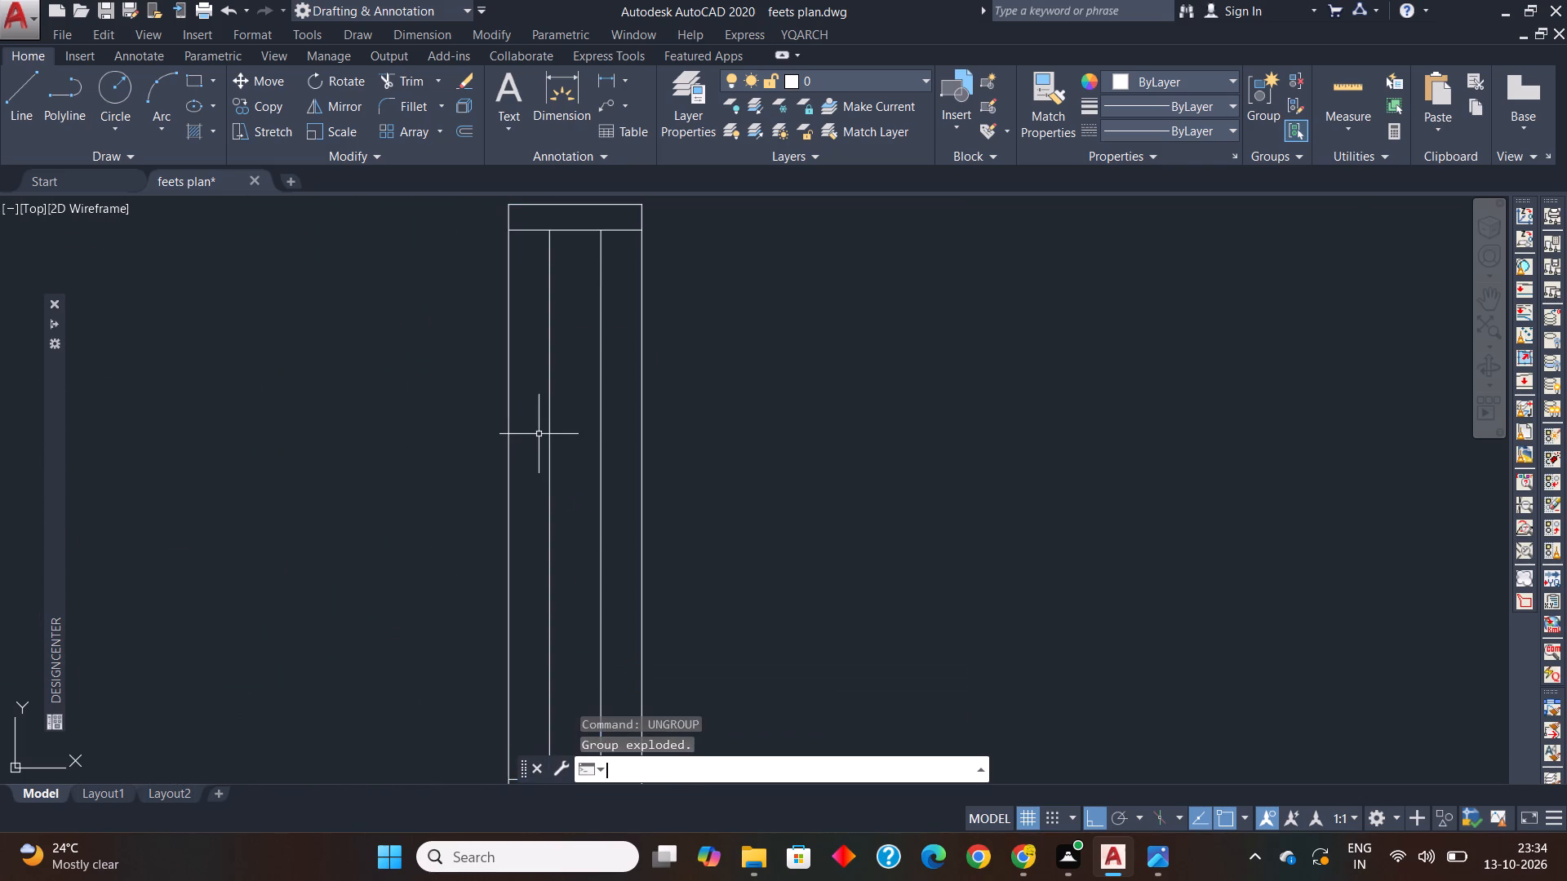
Replace the window symbol's left outer line with a copy of its right outer line offset 0.23 inward.
scroll(539, 434, "down", 1)
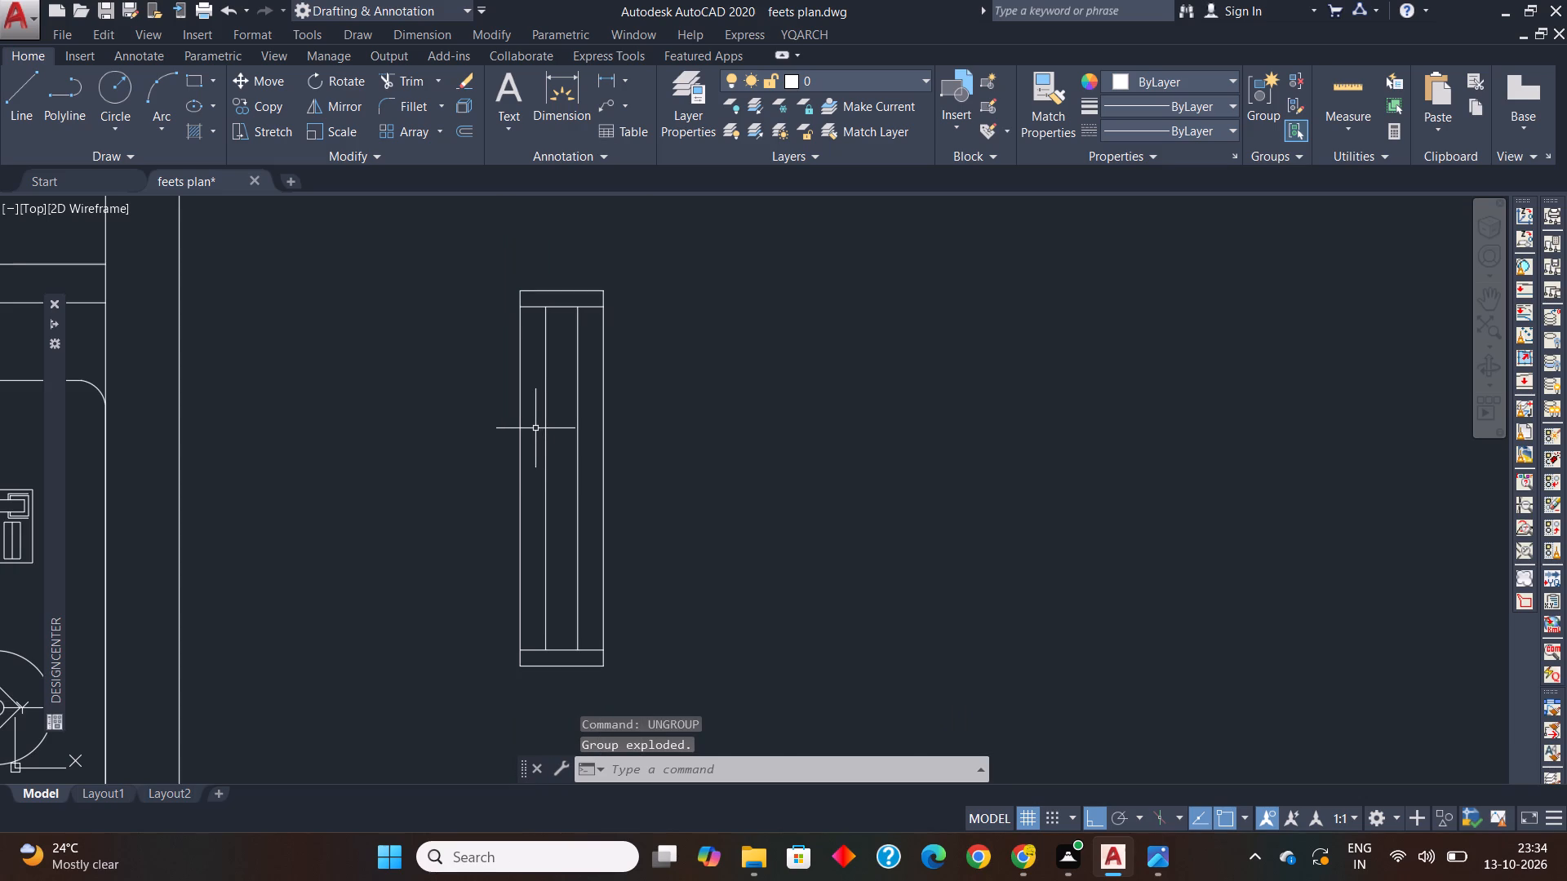
left_click(535, 428)
left_click(477, 467)
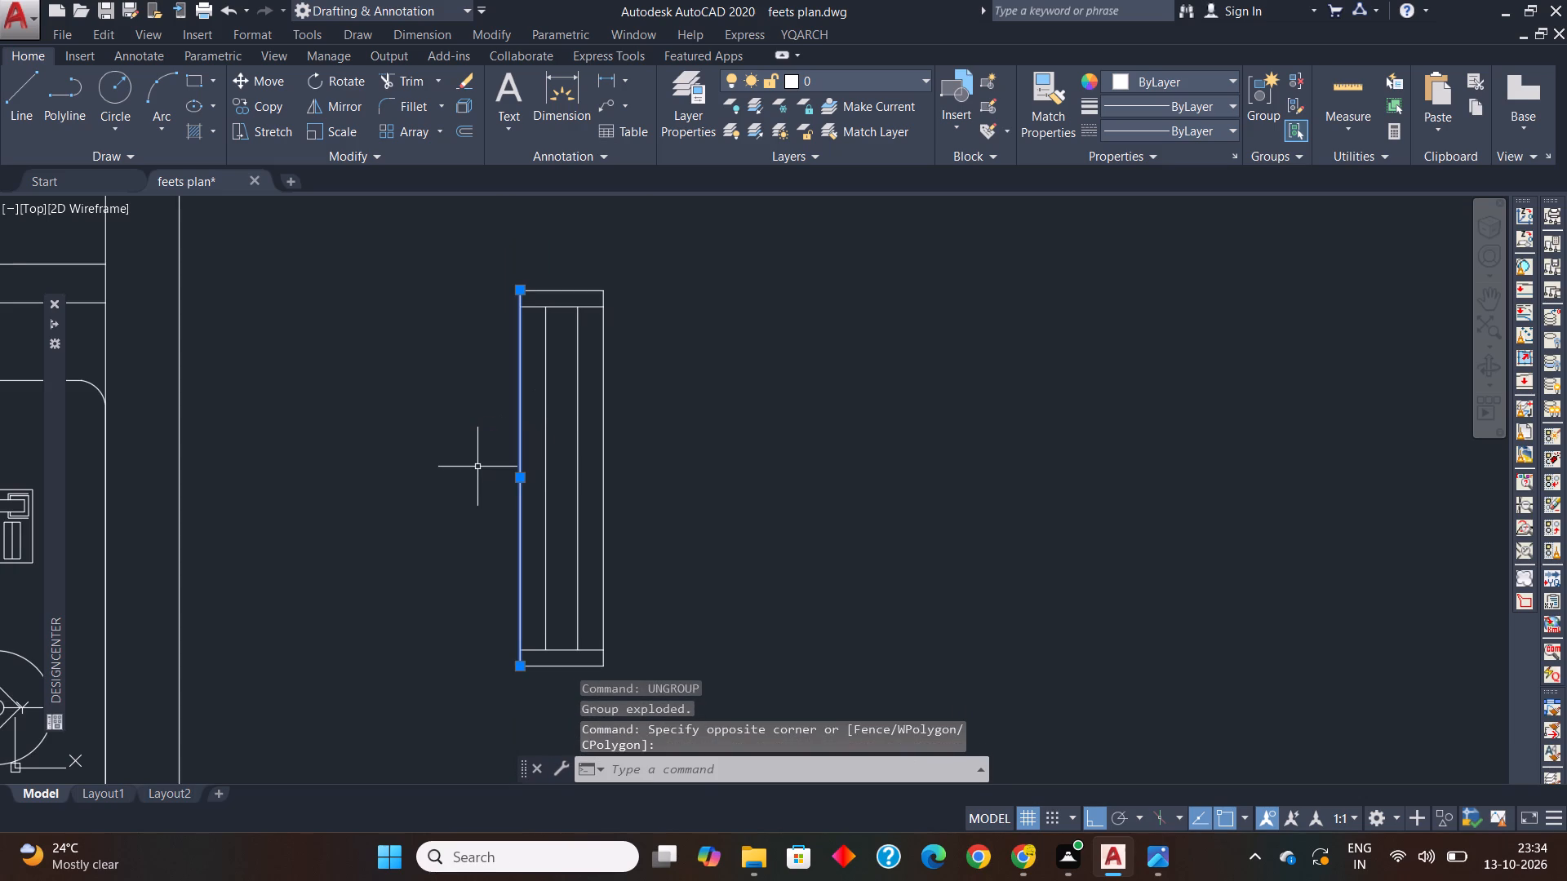
key("Delete")
type("of 0.23")
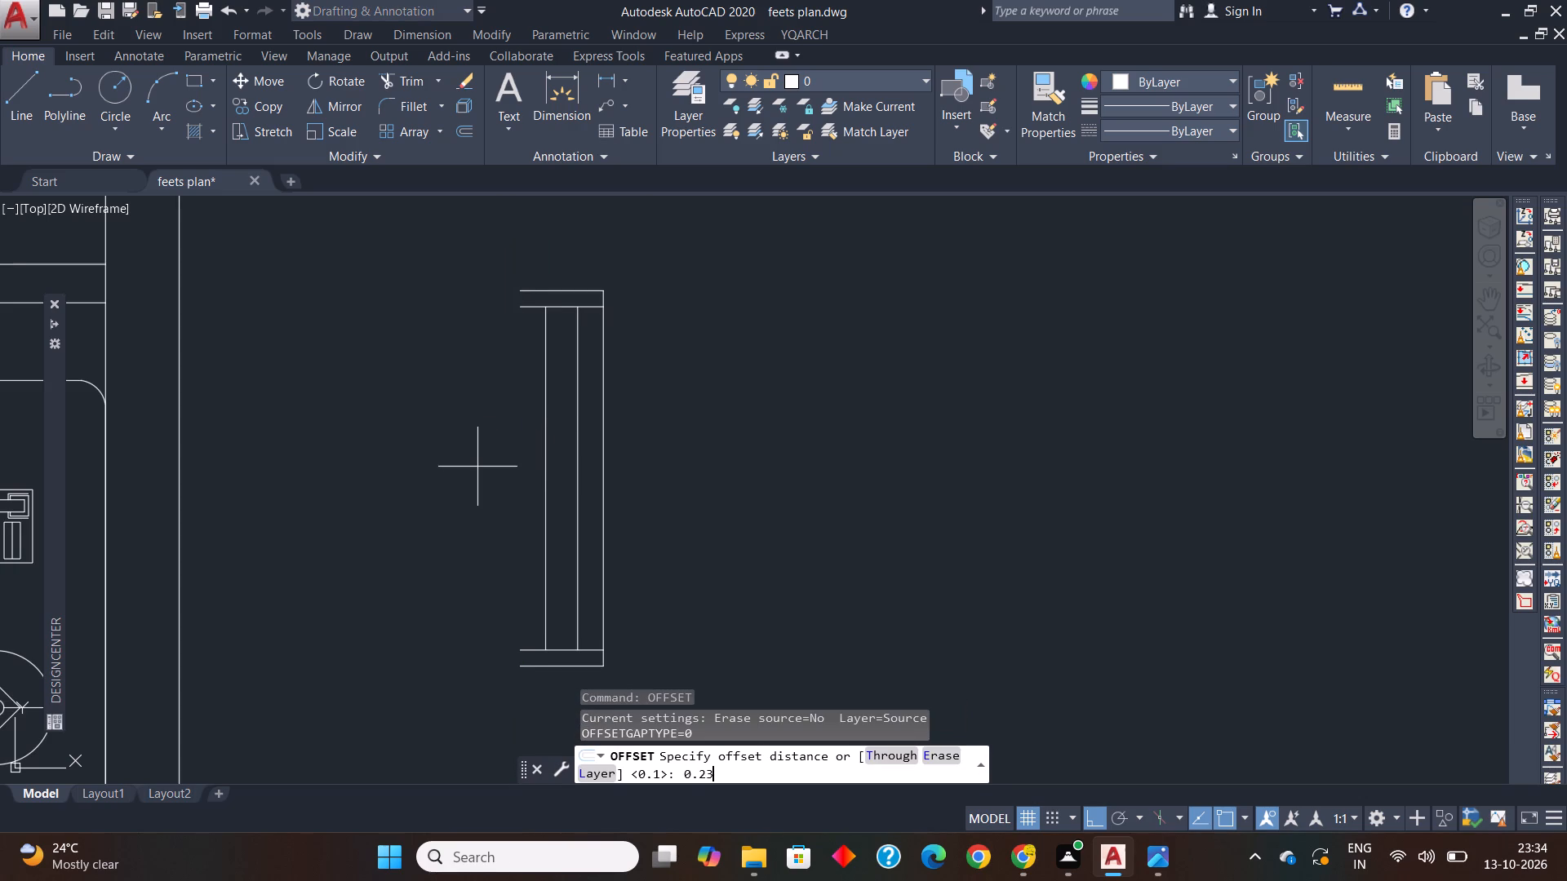
key("Return")
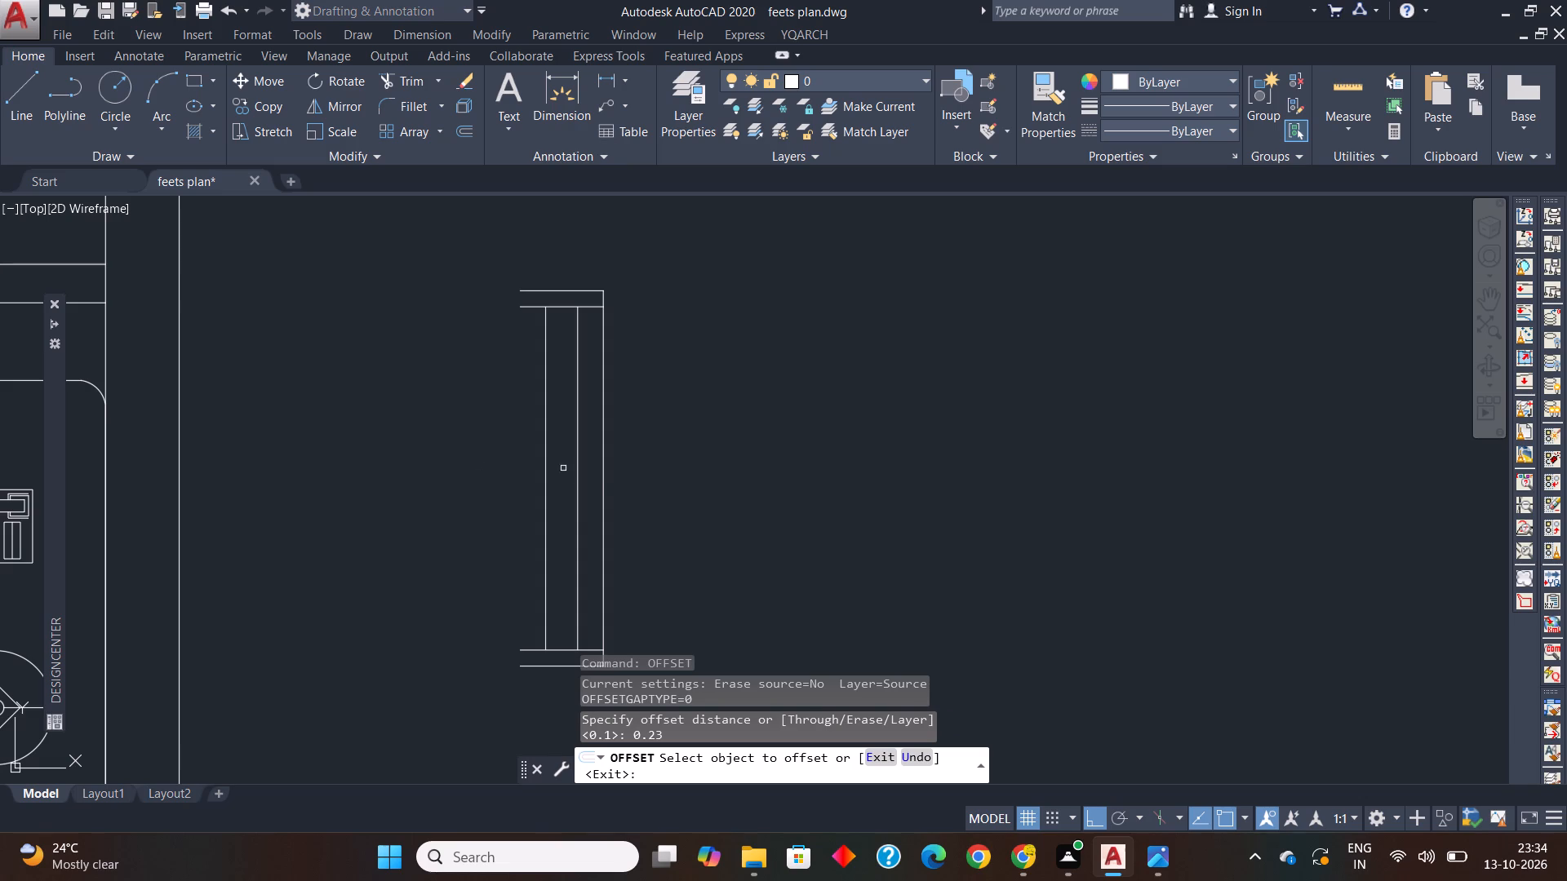
left_click(604, 481)
left_click(553, 490)
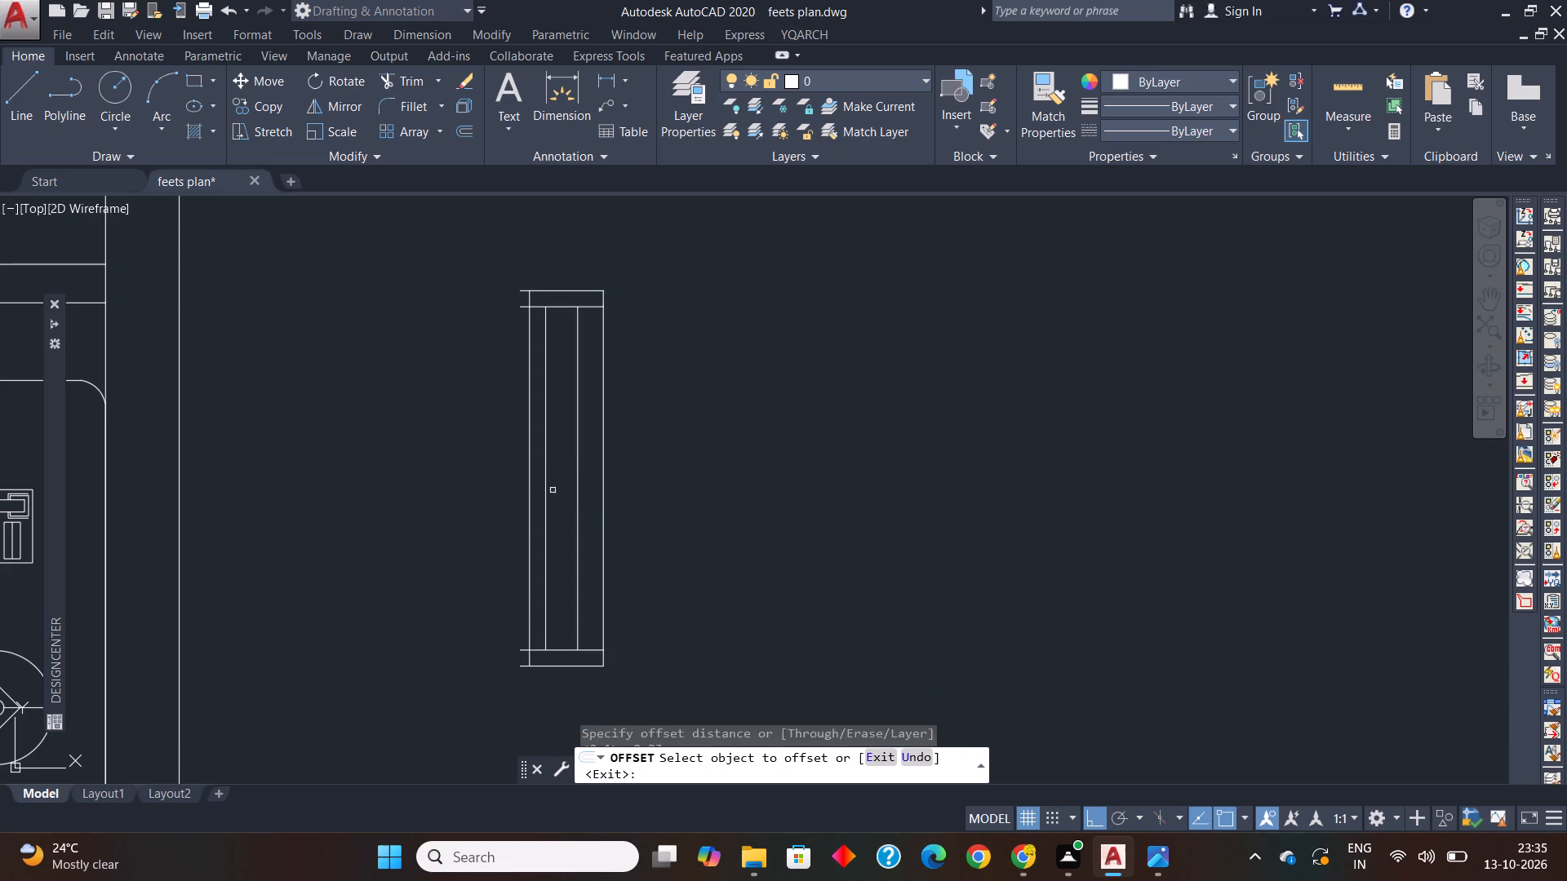
key("Escape")
key("Escape")
key("Escape")
Trim the end lines projecting past the new left side at both ends of the window symbol.
type("tr")
key("space")
key("space")
scroll(510, 684, "up", 2)
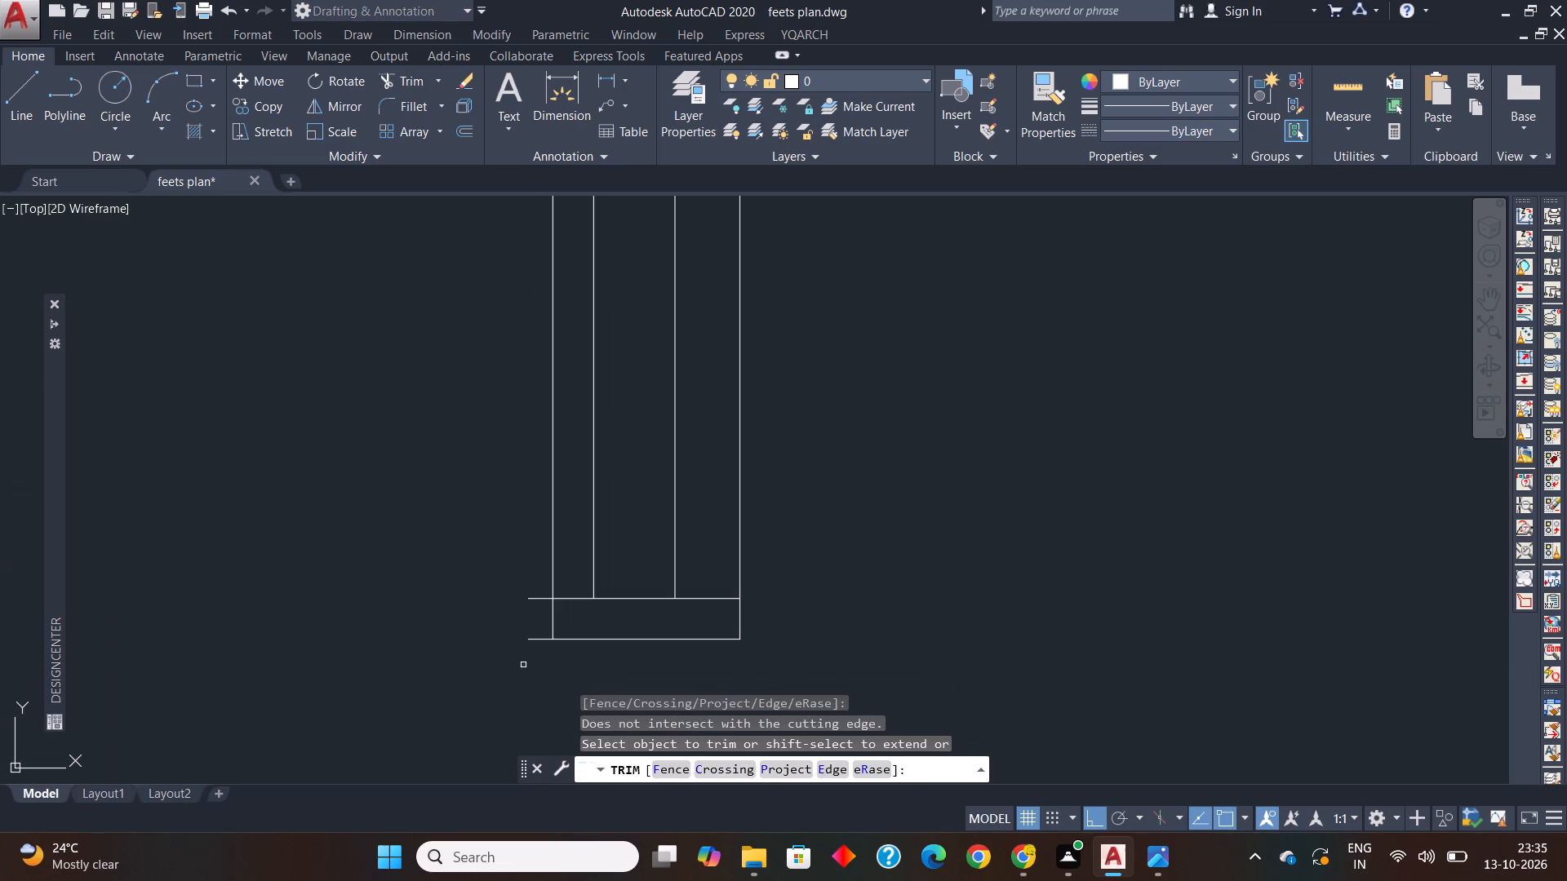
scroll(526, 655, "up", 2)
left_click_drag(553, 671, 548, 652)
left_click(529, 486)
scroll(536, 610, "down", 4)
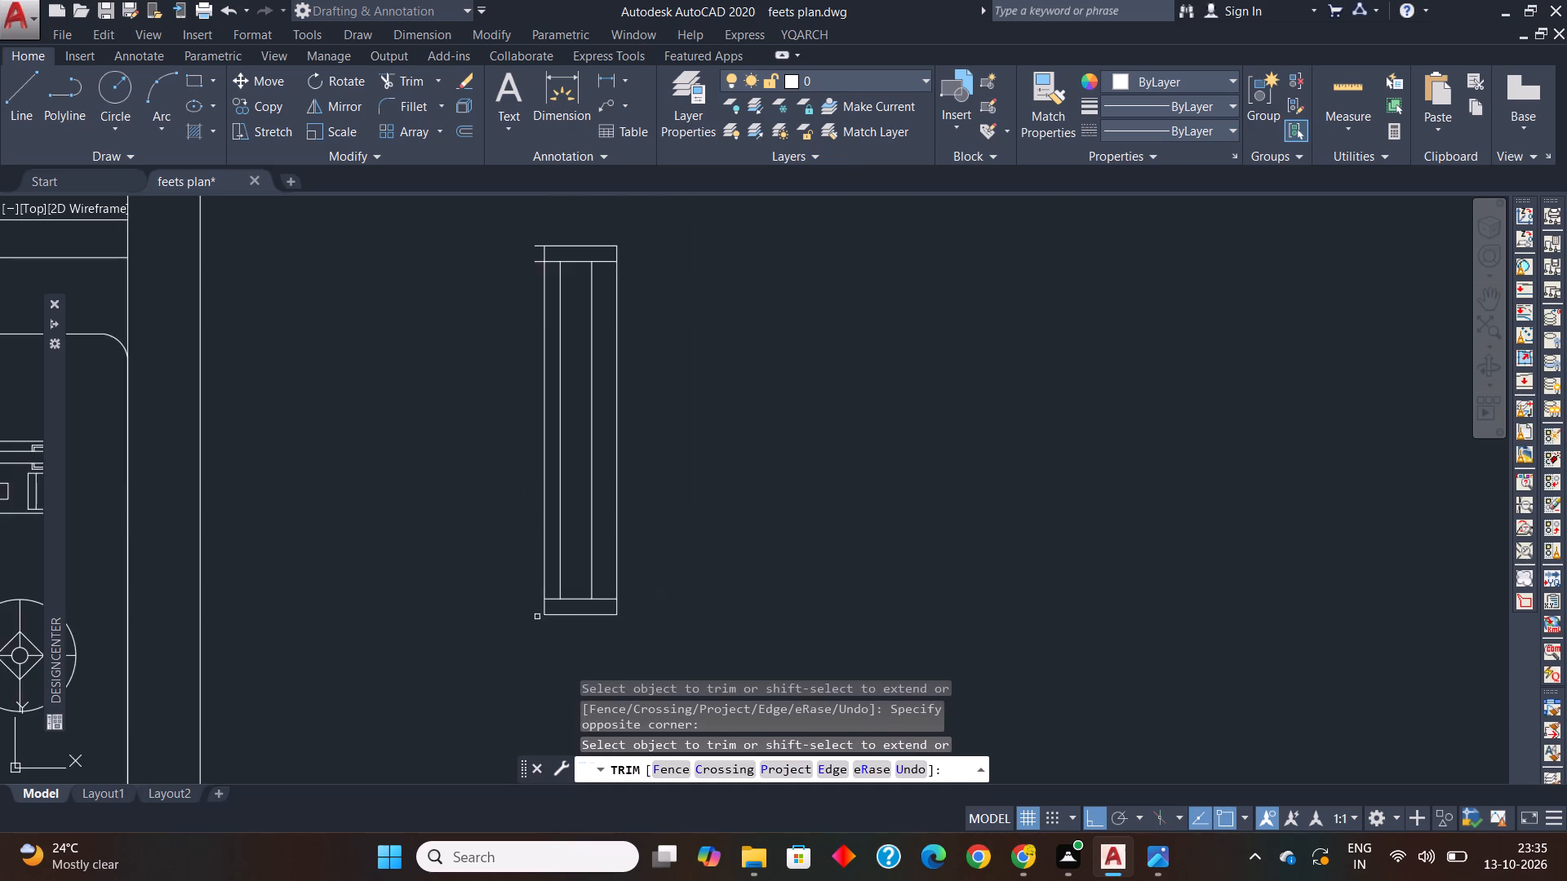
scroll(539, 615, "down", 2)
scroll(522, 509, "up", 4)
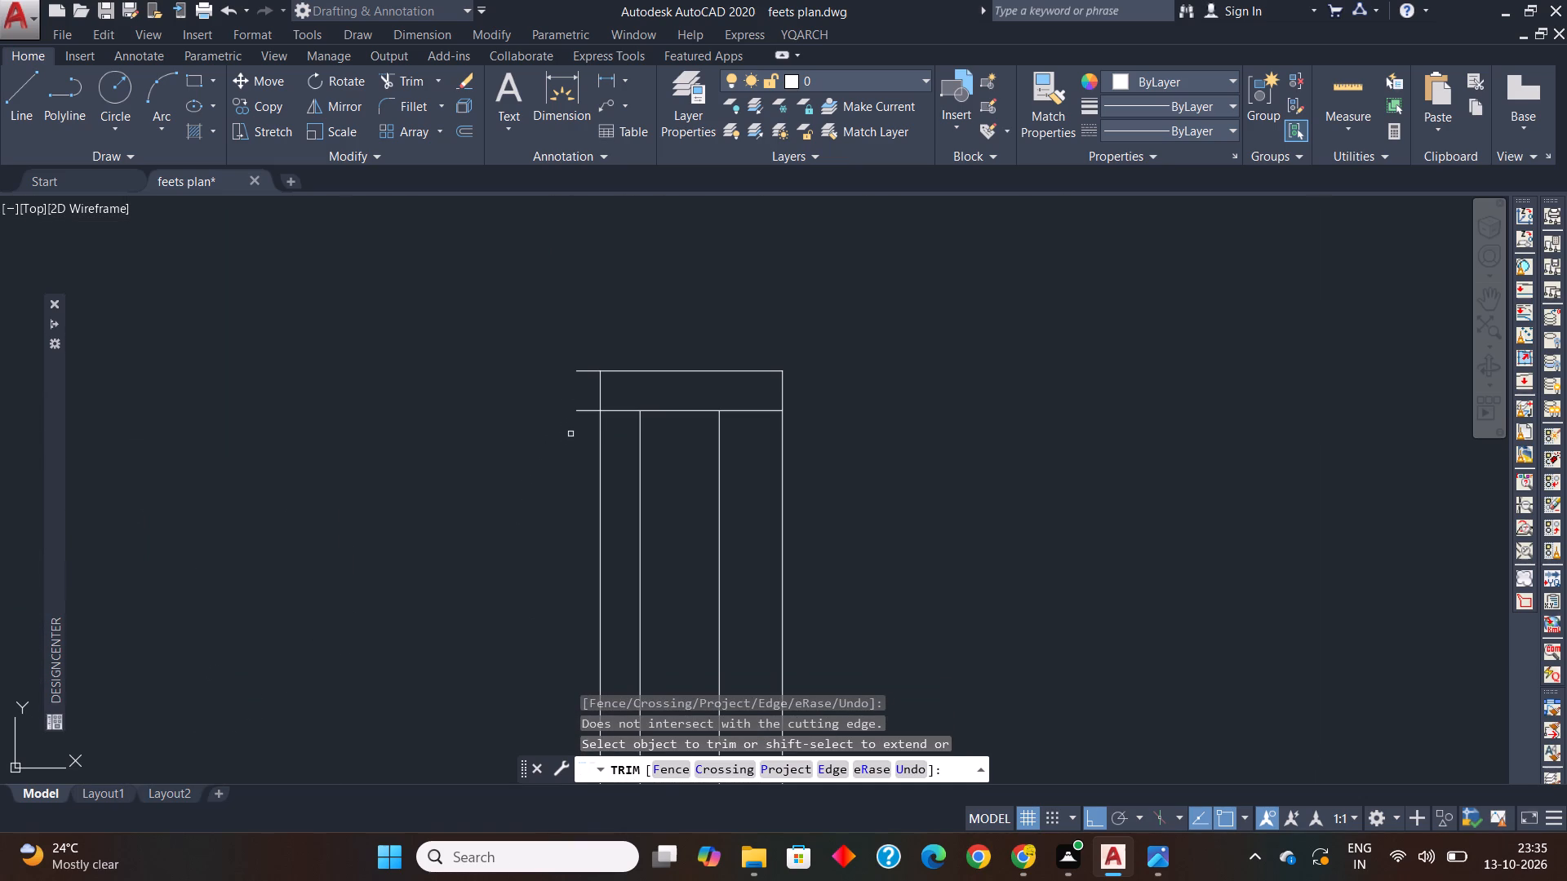
left_click(583, 424)
left_click(570, 330)
key("space")
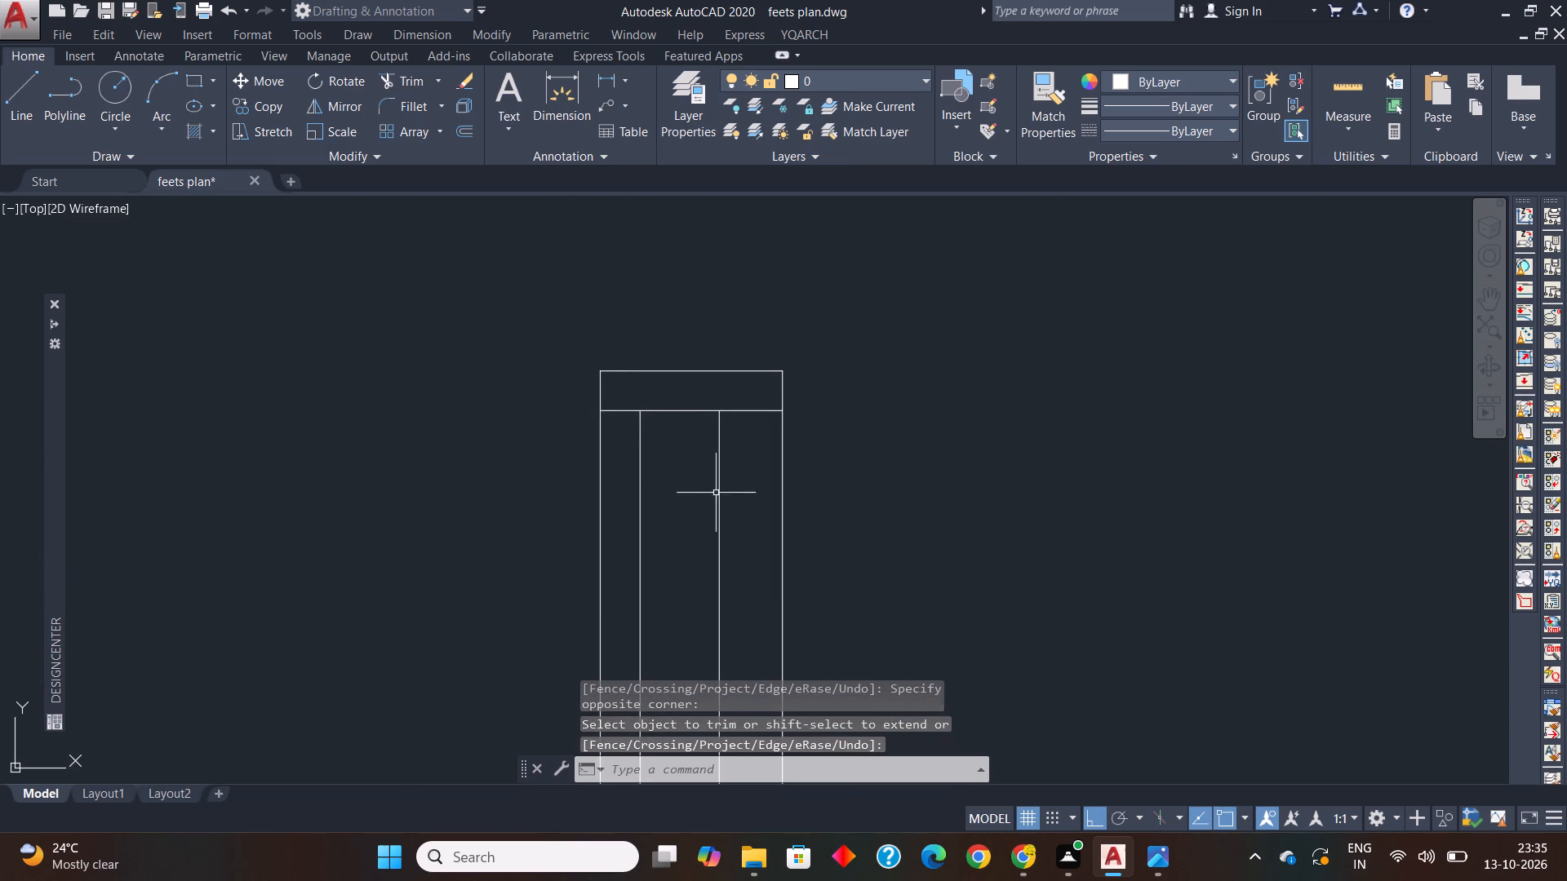
Delete the two inner vertical lines of the window symbol.
left_click(747, 497)
left_click(628, 556)
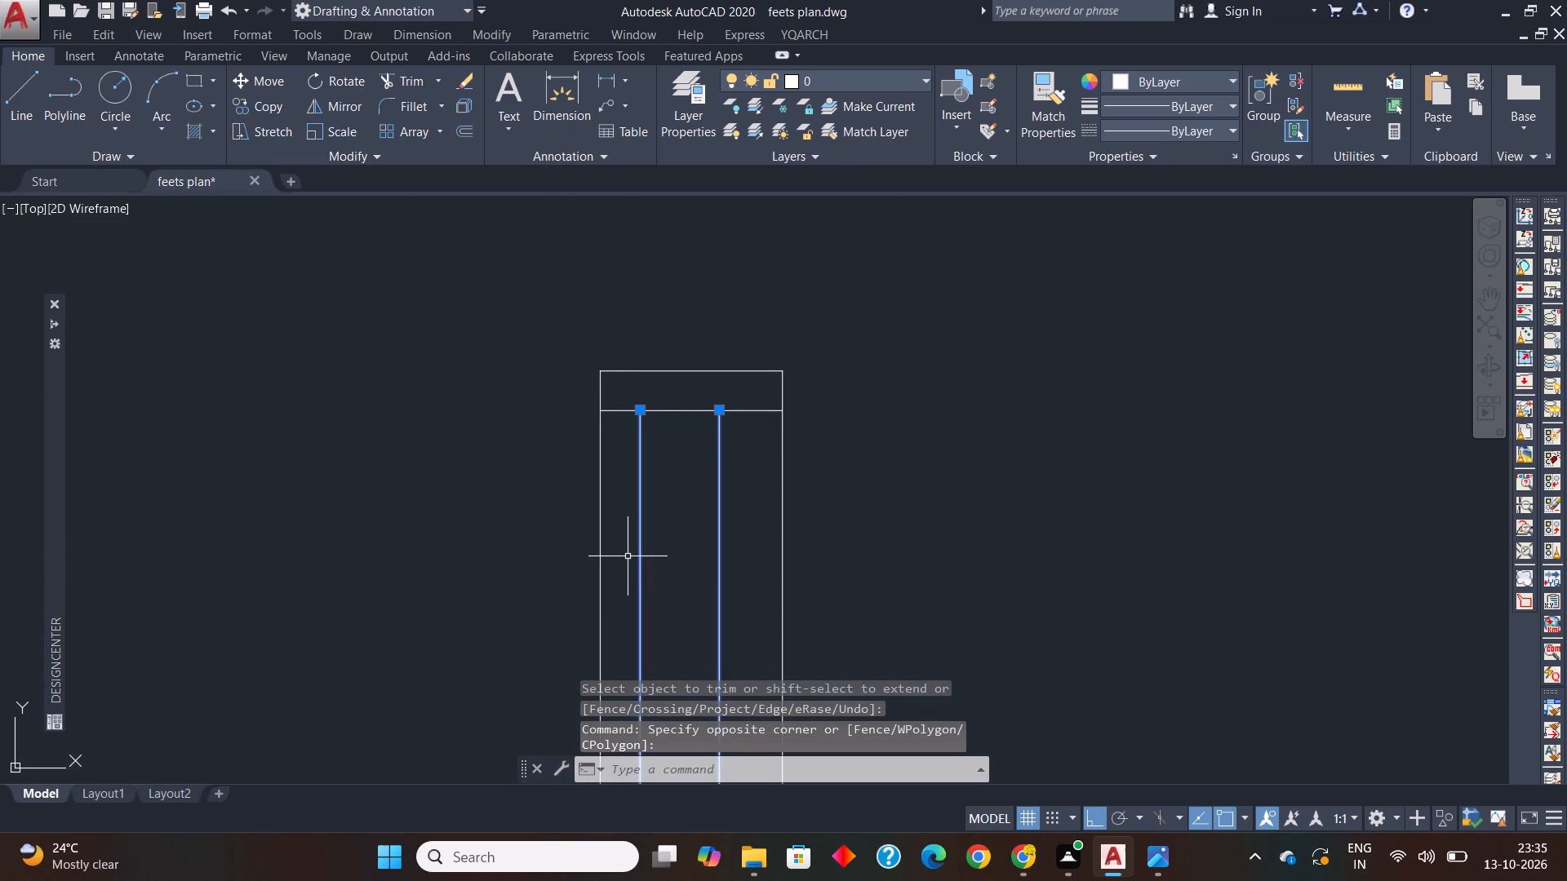
key("Delete")
key("Delete")
Draw a vertical centre line in the window symbol between the midpoints of its two inner end lines.
scroll(642, 555, "down", 2)
middle_click_drag(648, 550, 622, 470)
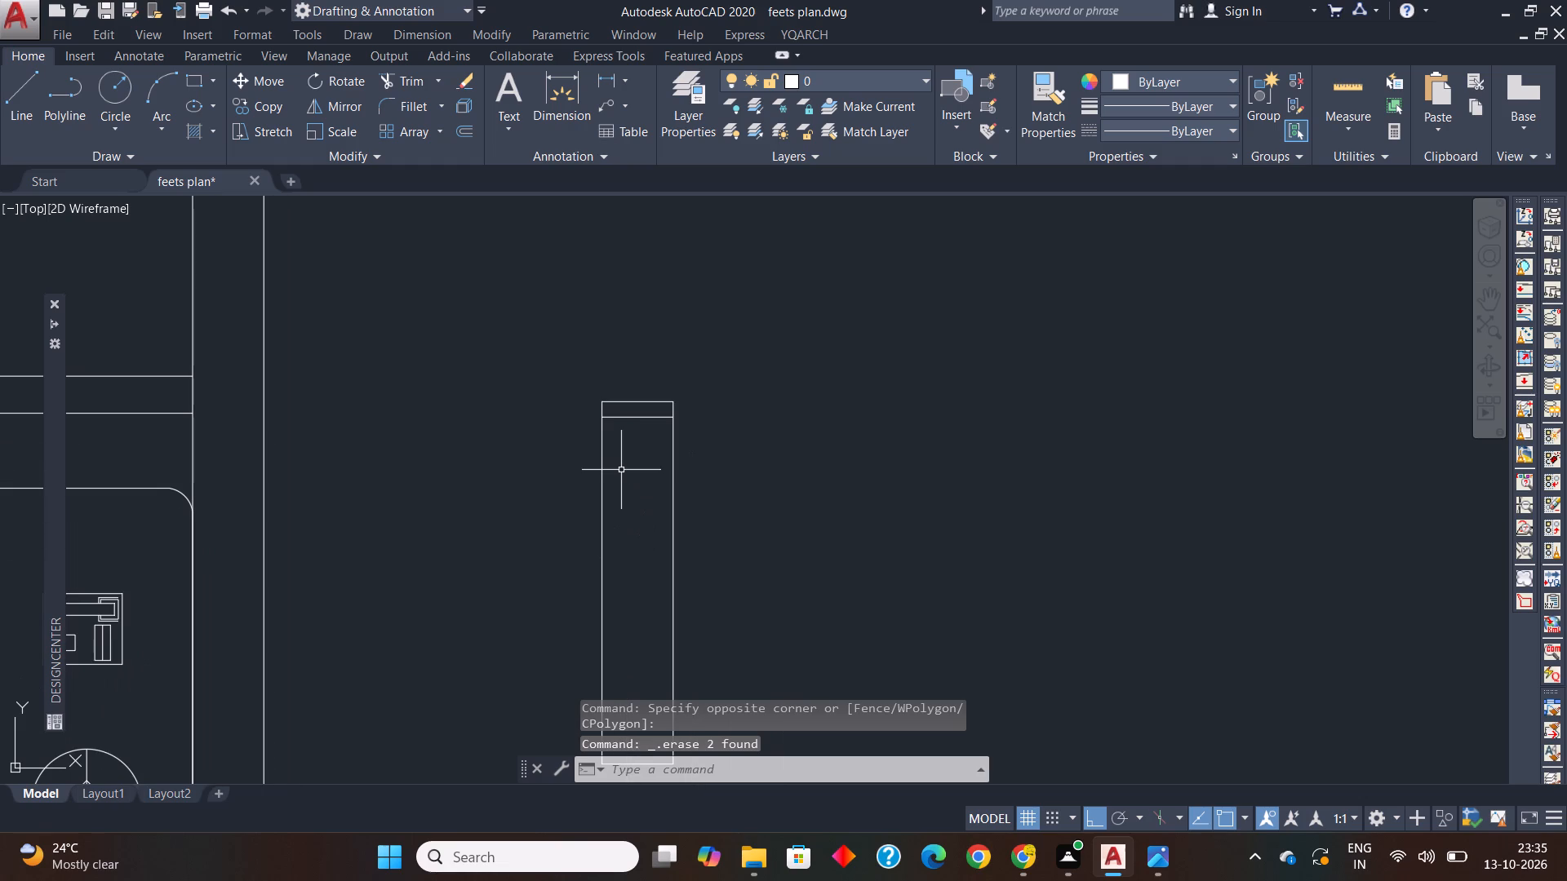
type("l")
key("space")
left_click(638, 414)
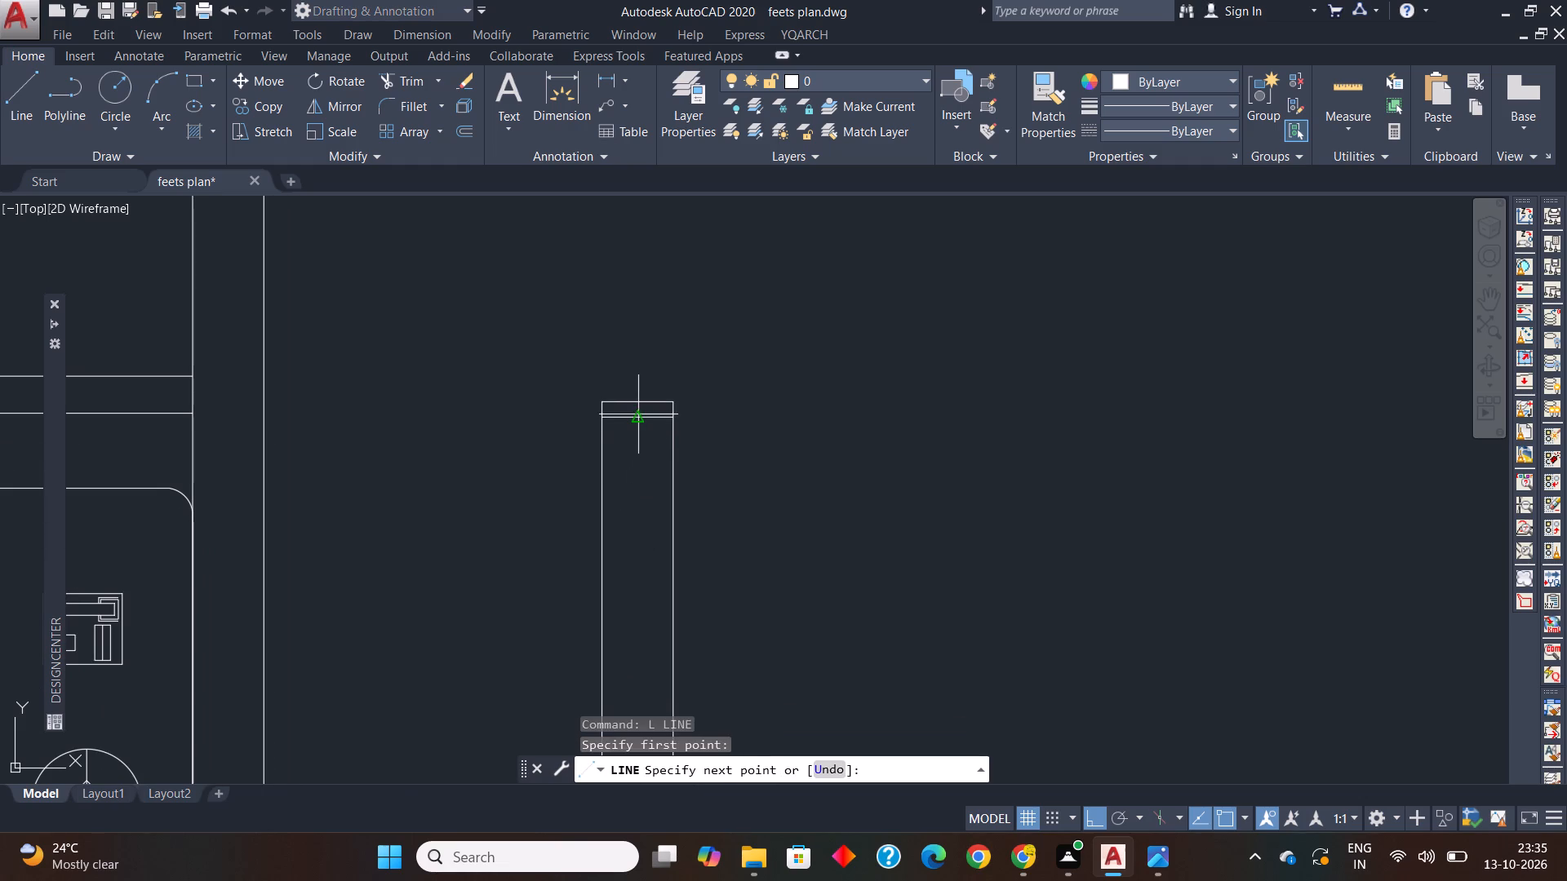
scroll(637, 416, "down", 1)
left_click(639, 625)
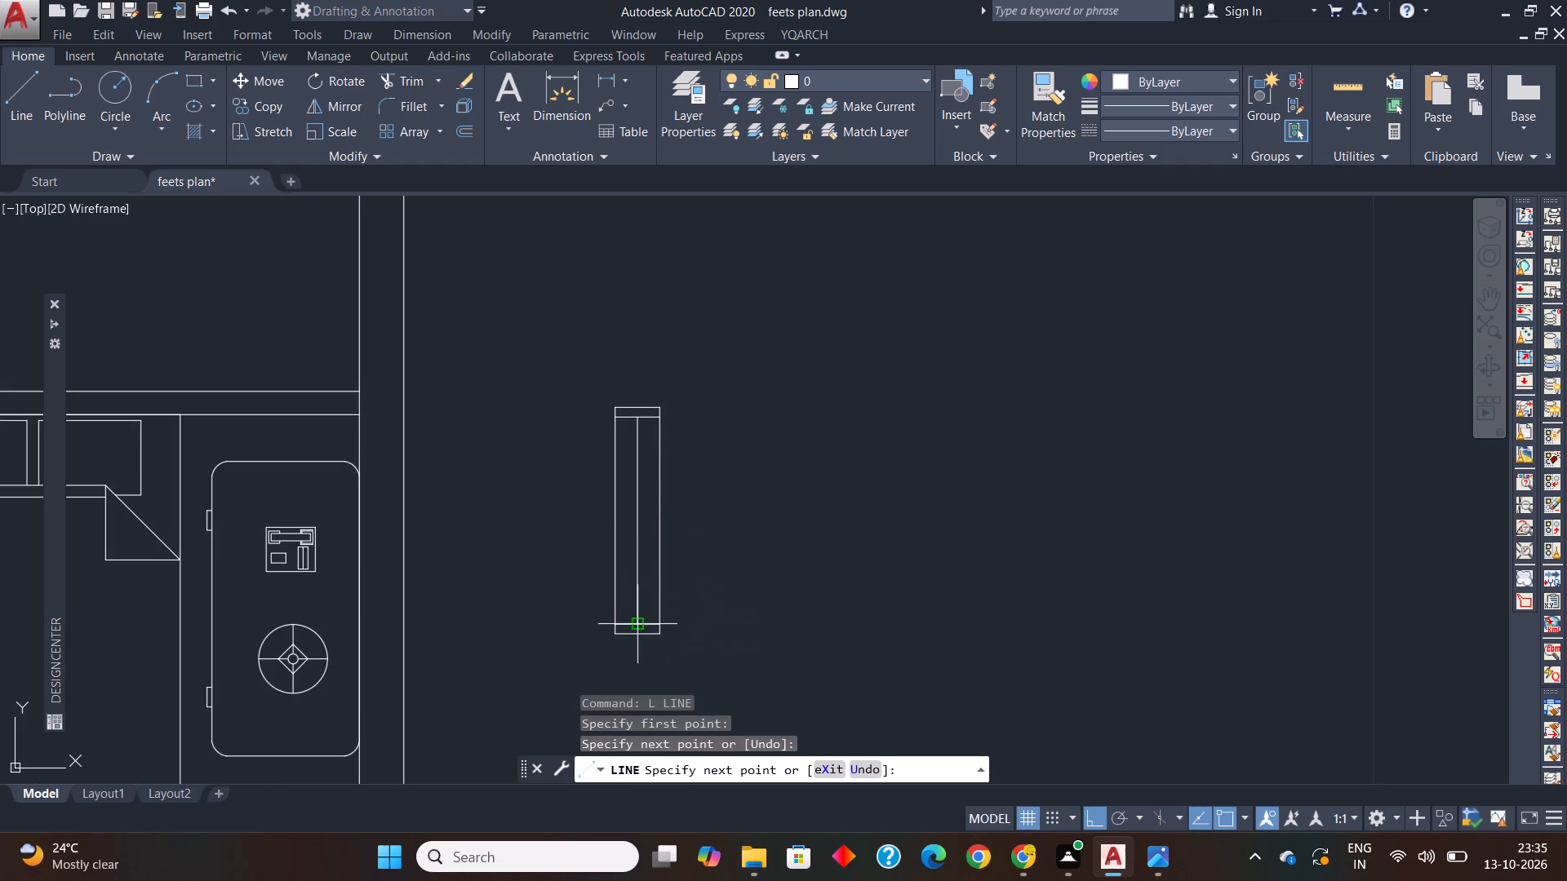
key("Escape")
key("Escape")
key("Escape")
Offset the window symbol's centre line by 0.05 to both sides.
type("of 0.05")
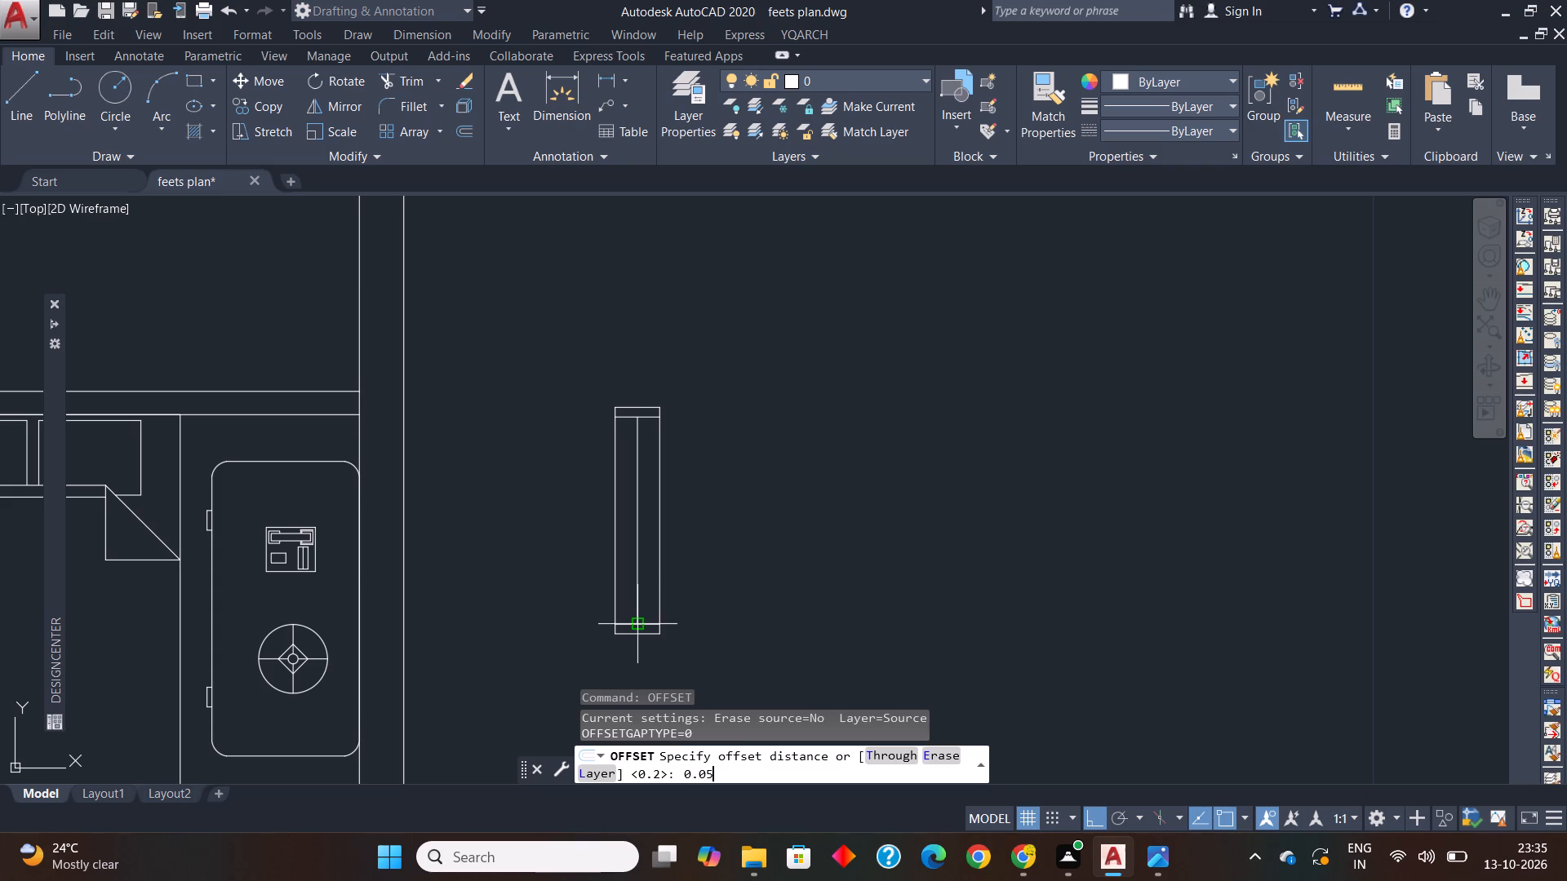
key("Return")
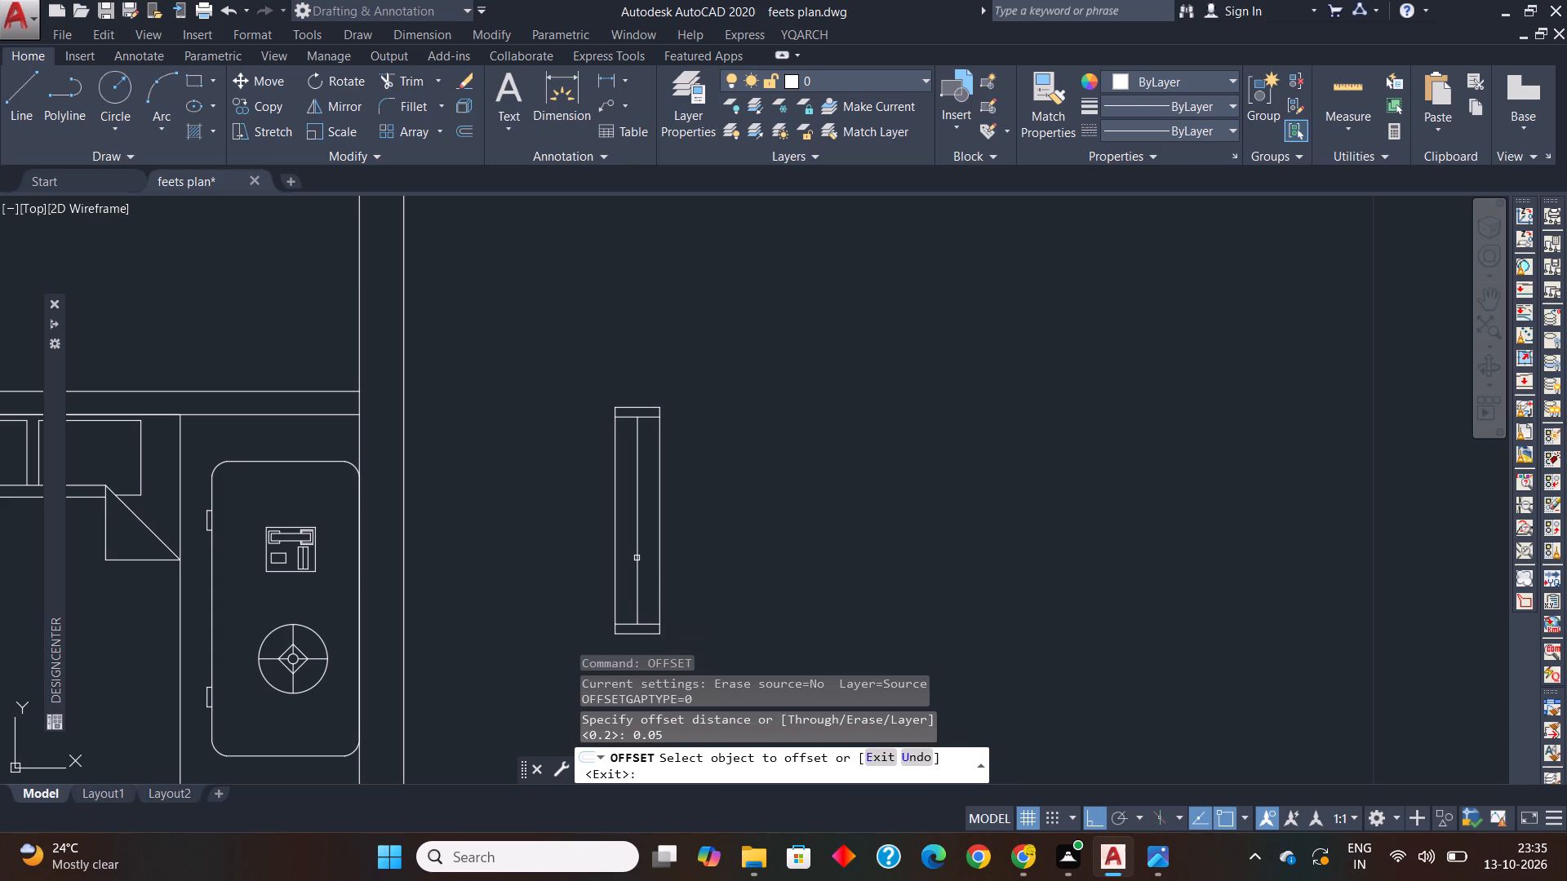
left_click(637, 558)
scroll(633, 559, "up", 2)
left_click(617, 563)
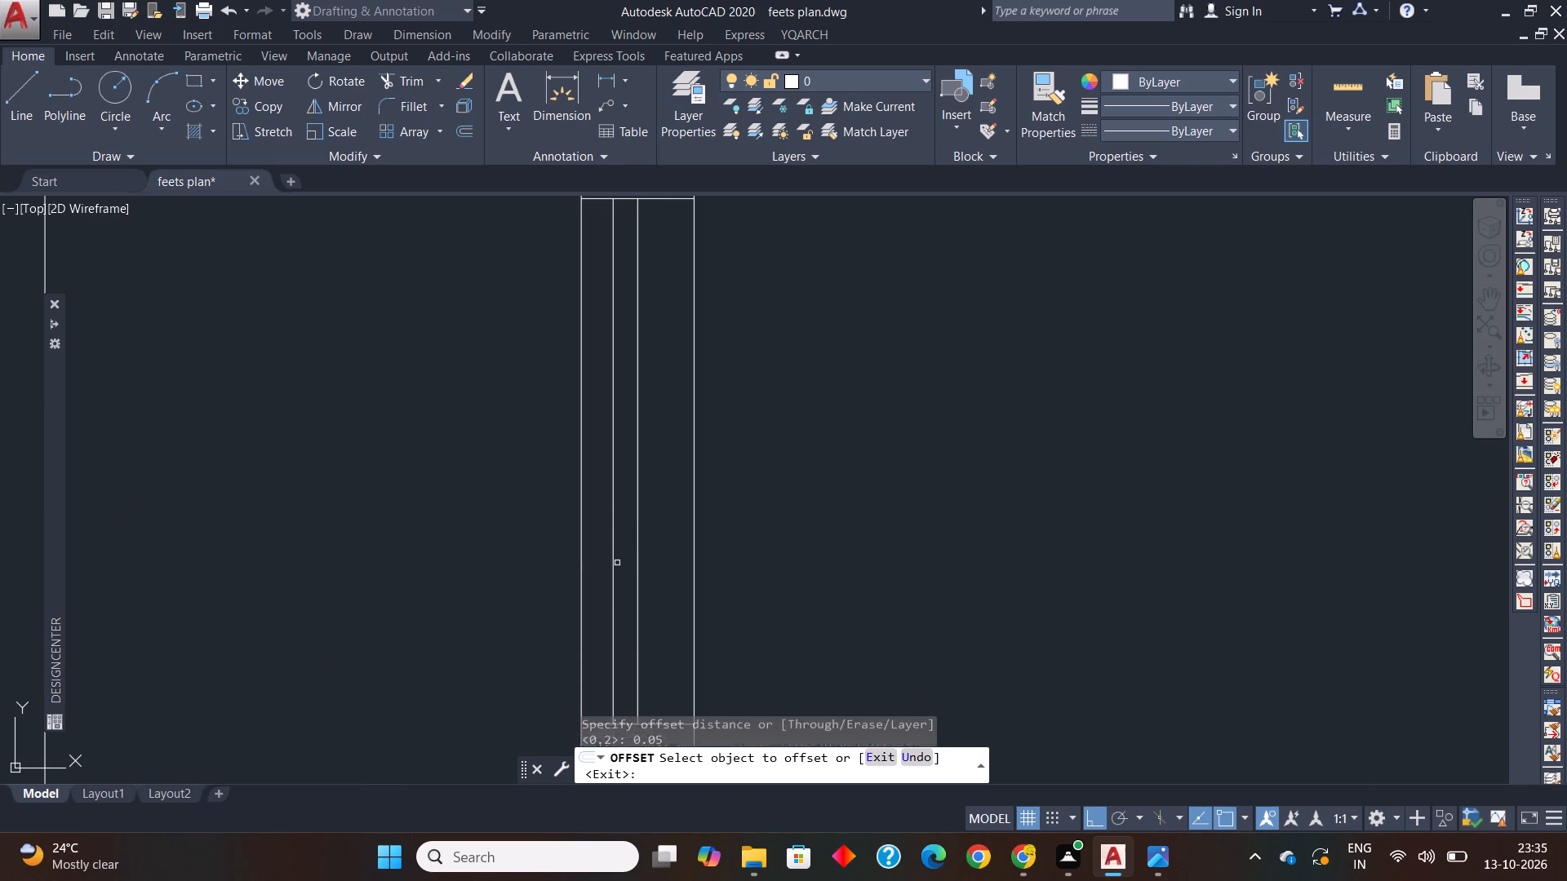
left_click(637, 556)
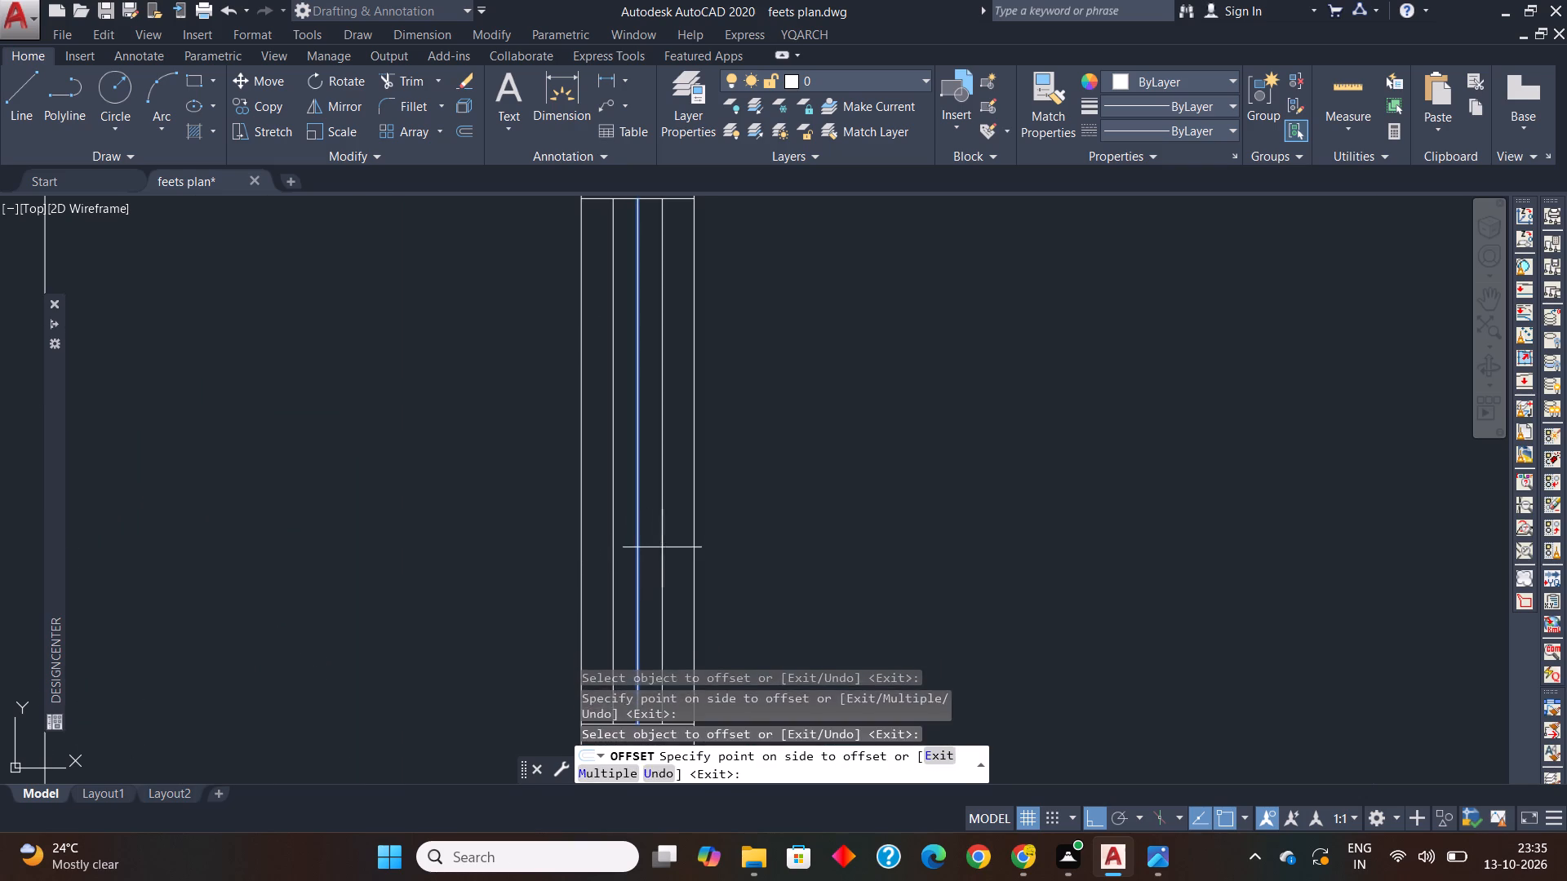
left_click(665, 547)
scroll(666, 547, "down", 2)
key("Escape")
key("Escape")
scroll(651, 538, "up", 1)
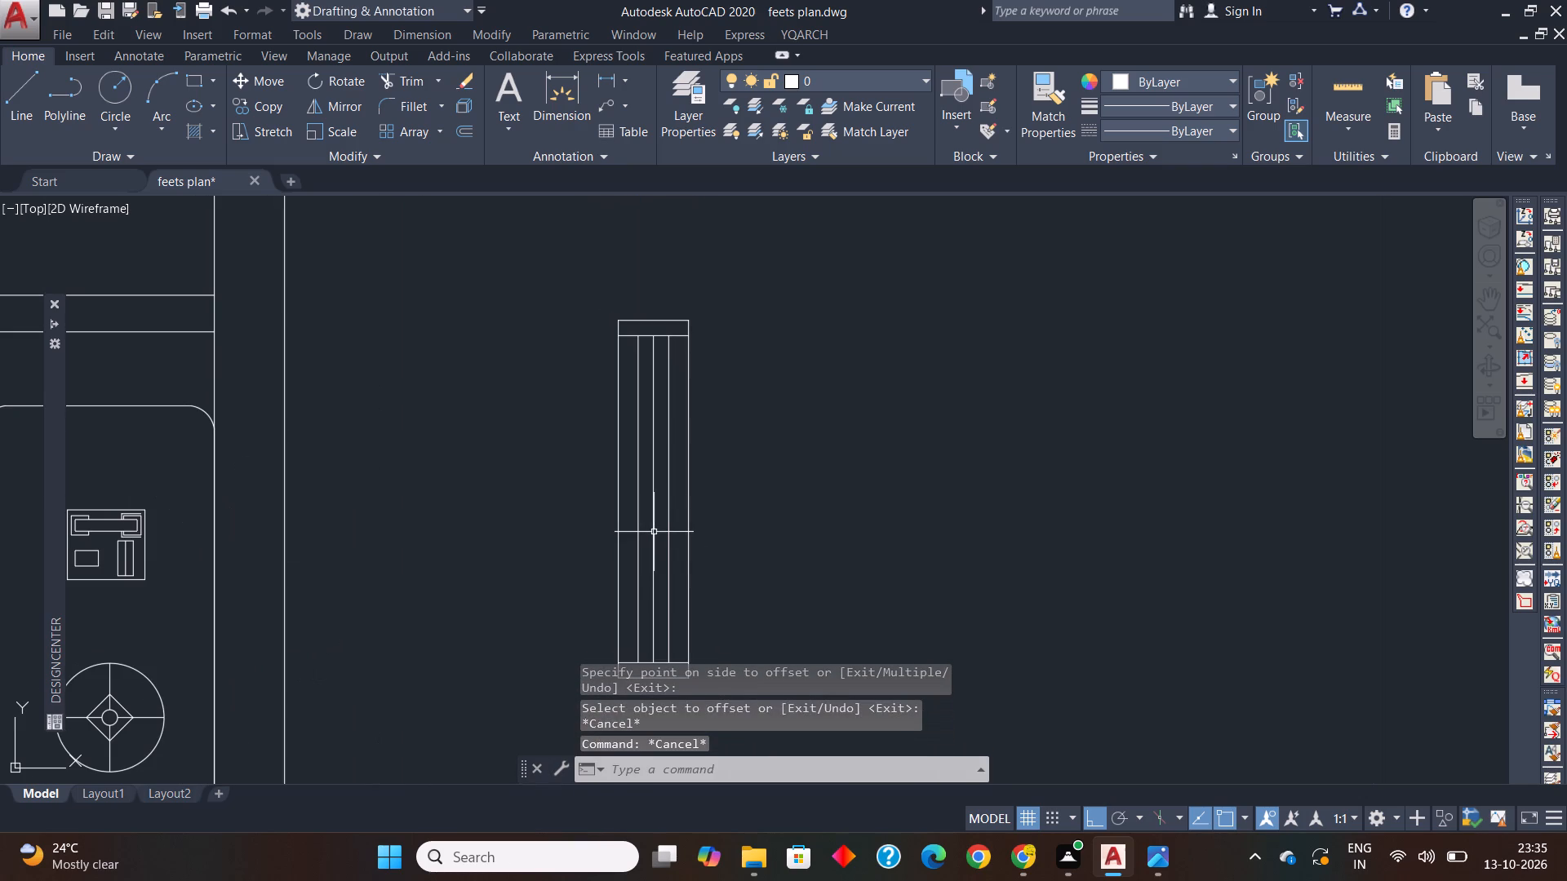
Delete the centre line between the two offset lines of the window symbol.
left_click(654, 532)
key("Delete")
key("Delete")
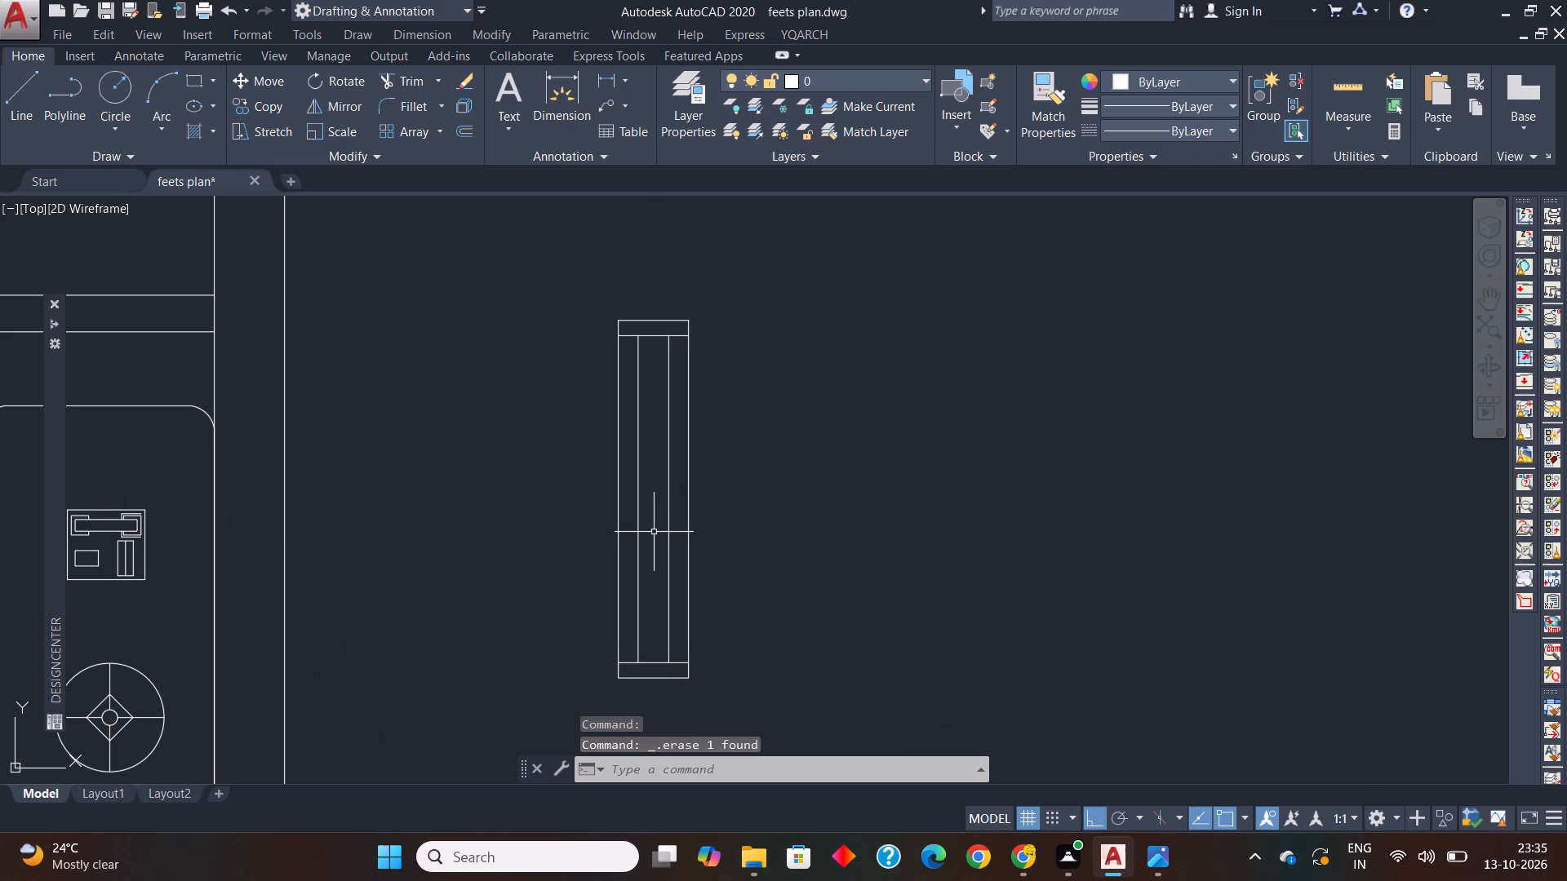
Group all the lines of the narrowed window symbol beside the plan.
scroll(654, 532, "down", 1)
left_click(601, 345)
left_click(705, 685)
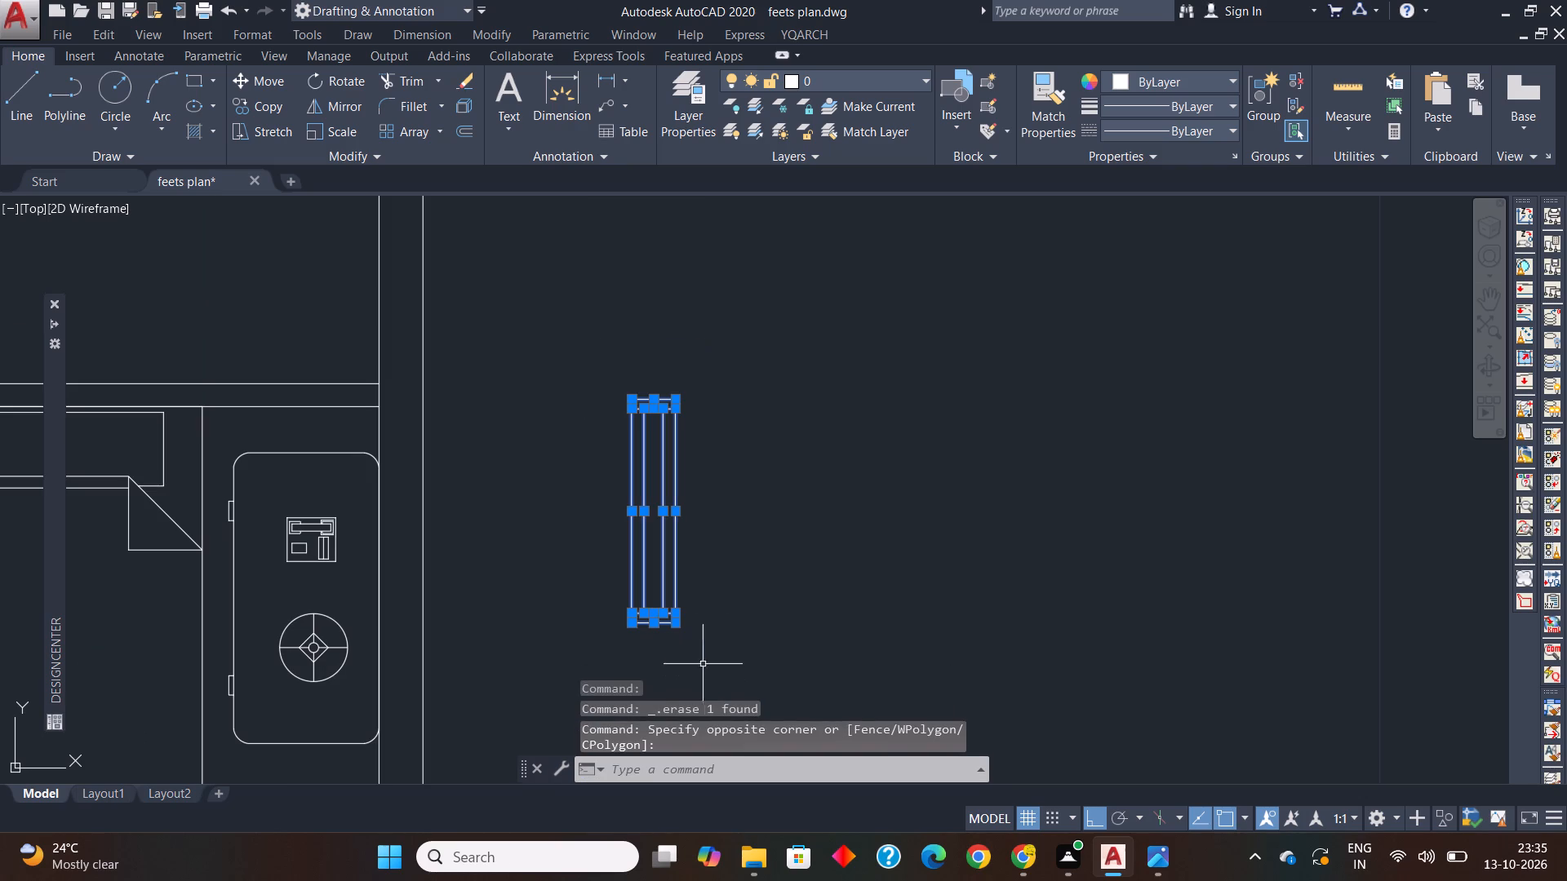
type("g")
key("space")
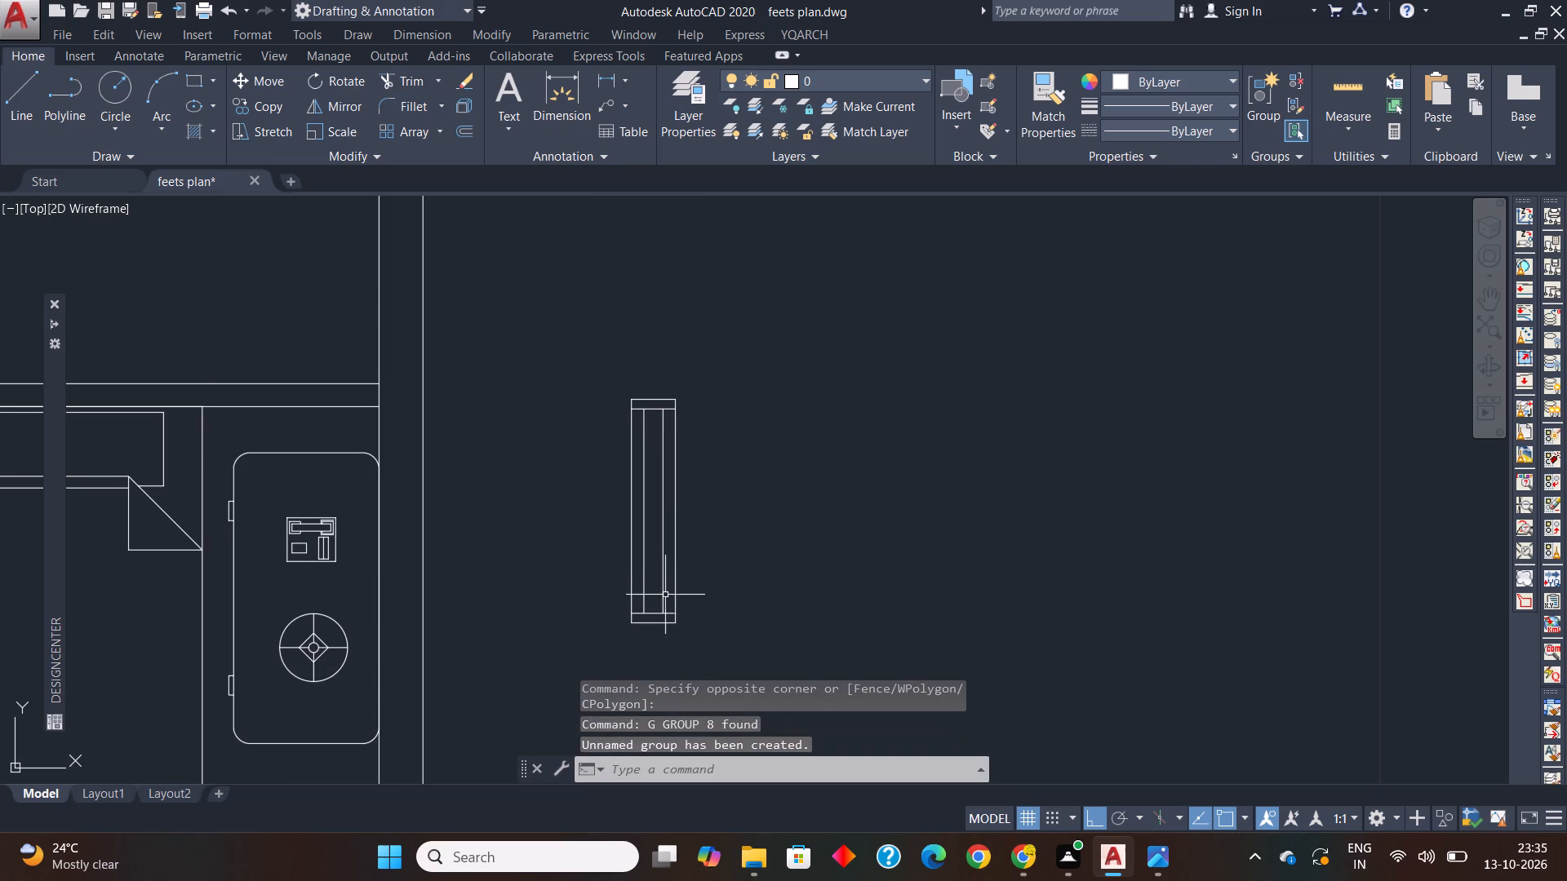
With Ortho off, copy the grouped window symbol from its left side's midpoint onto the inner line of the upper bedroom's outer wall.
left_click(676, 565)
key("c")
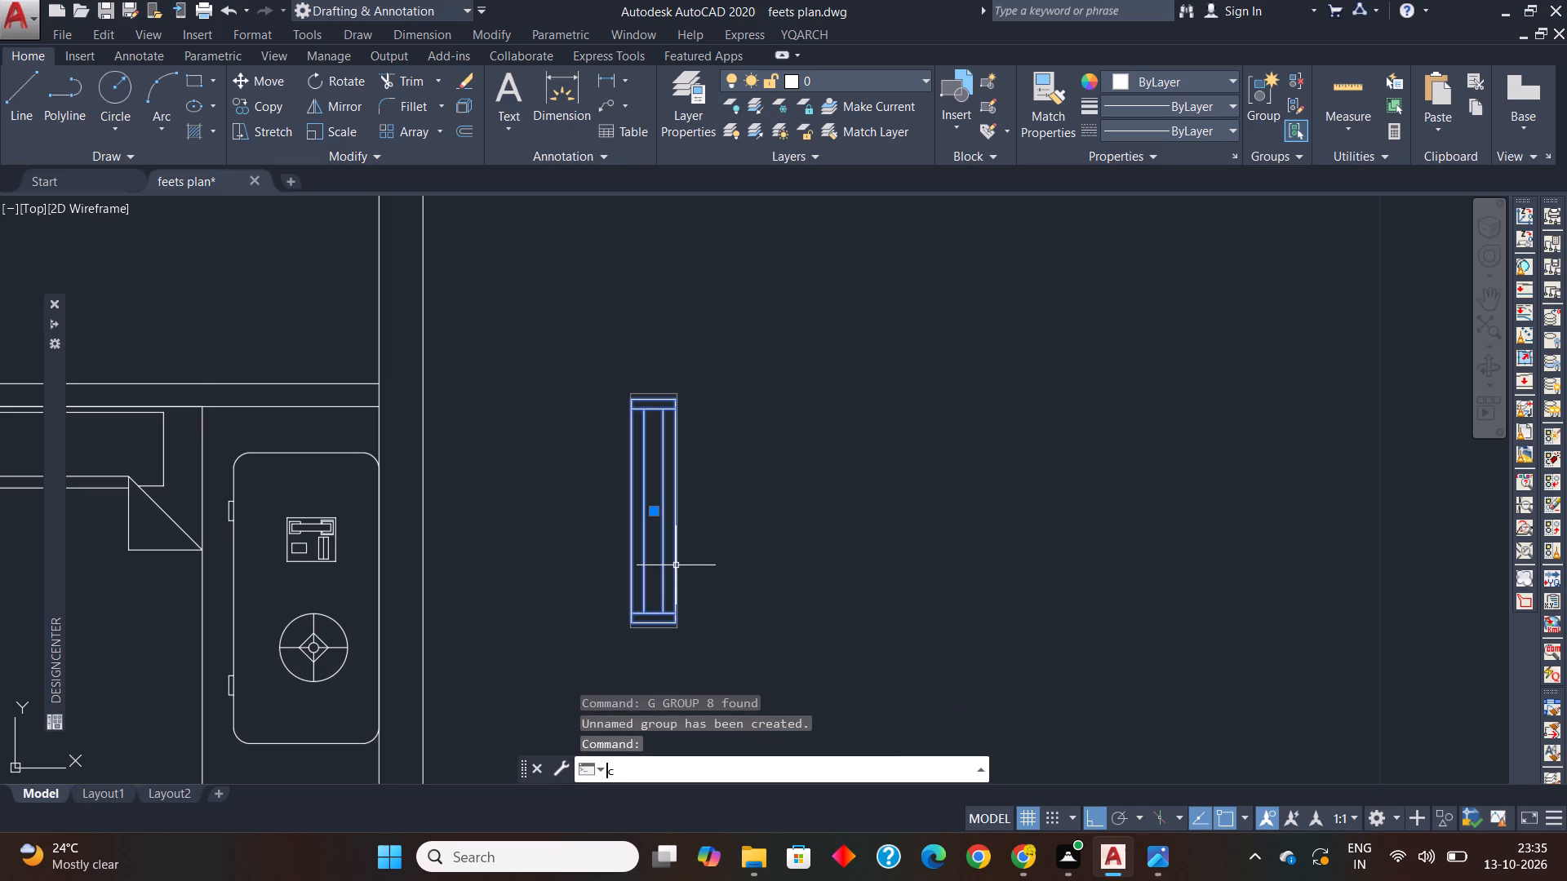
type("o")
key("space")
left_click(629, 515)
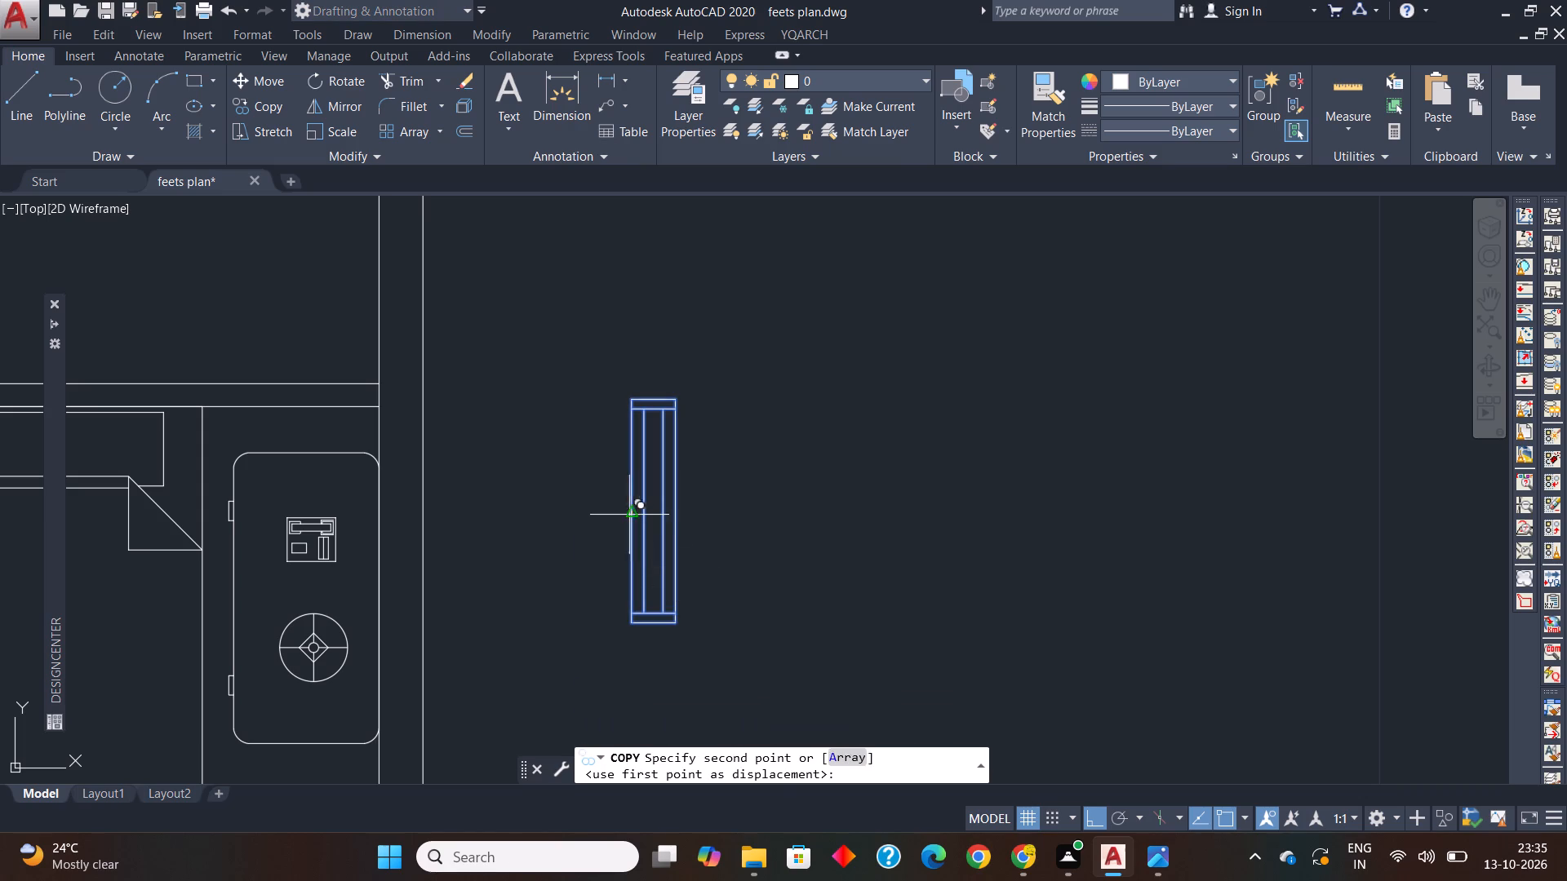
scroll(727, 623, "down", 3)
scroll(656, 506, "up", 2)
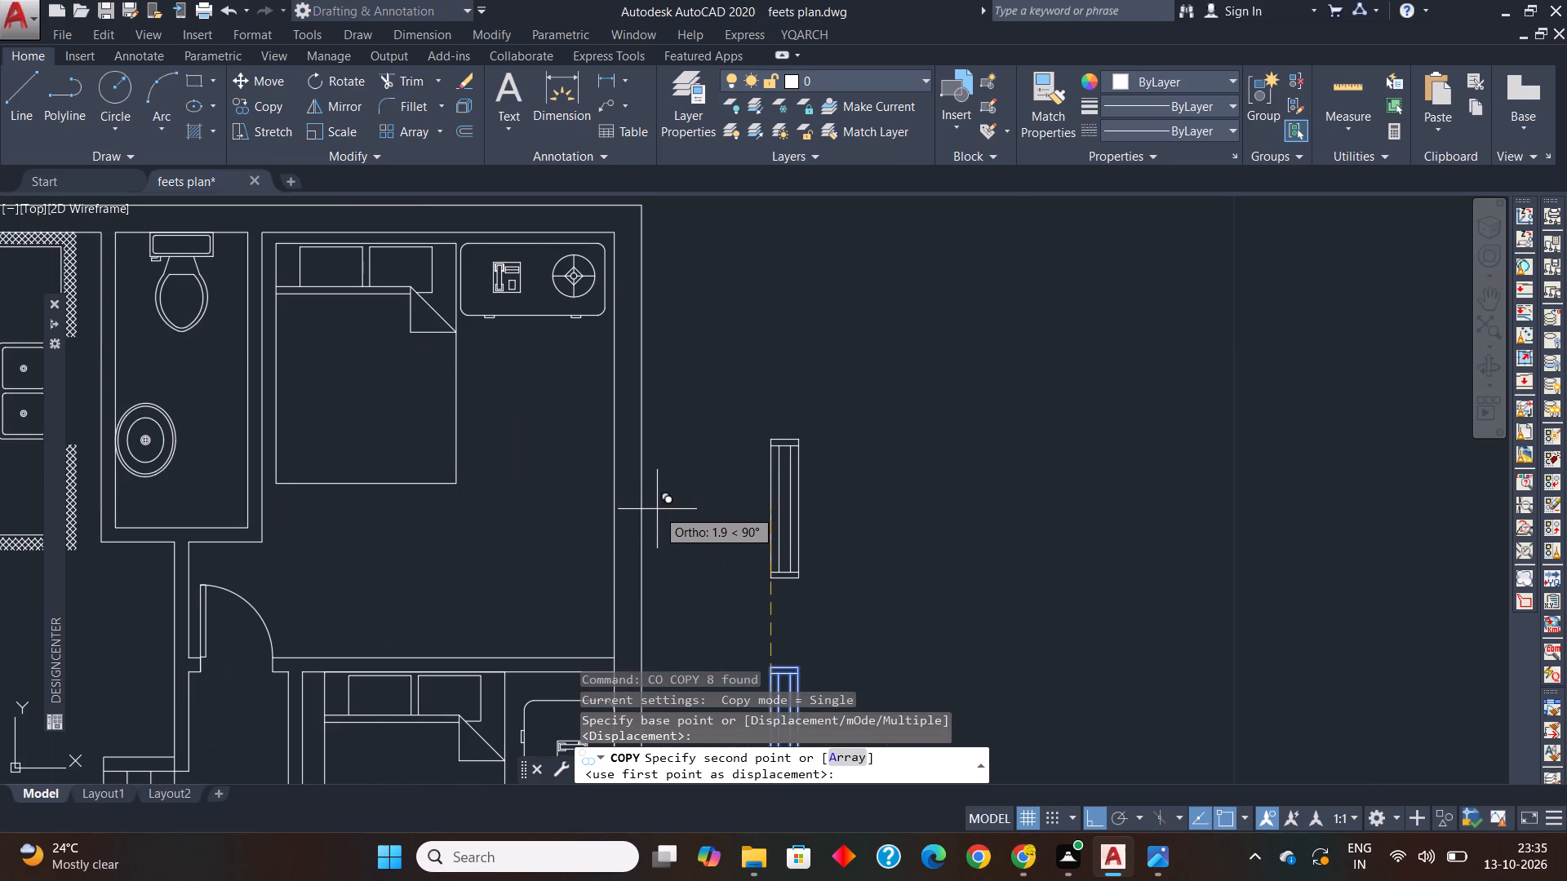
key("F8")
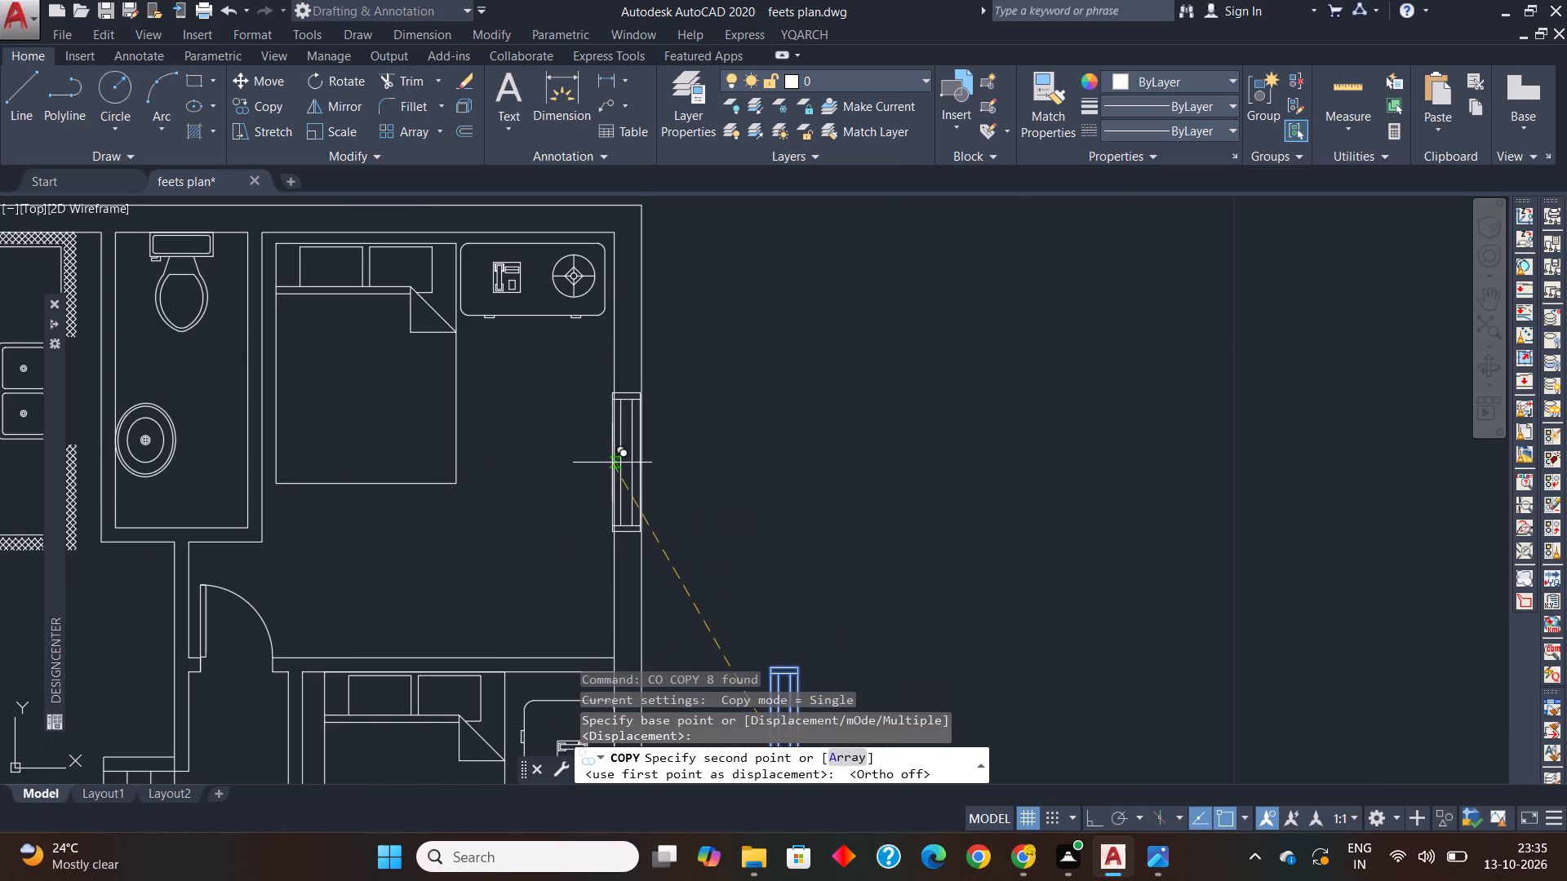
left_click(611, 463)
Copy the window symbol beside the plan from its left side's midpoint onto the inner line of the middle bedroom's outer wall.
scroll(614, 462, "down", 2)
middle_click_drag(662, 551, 663, 419)
left_click(663, 392)
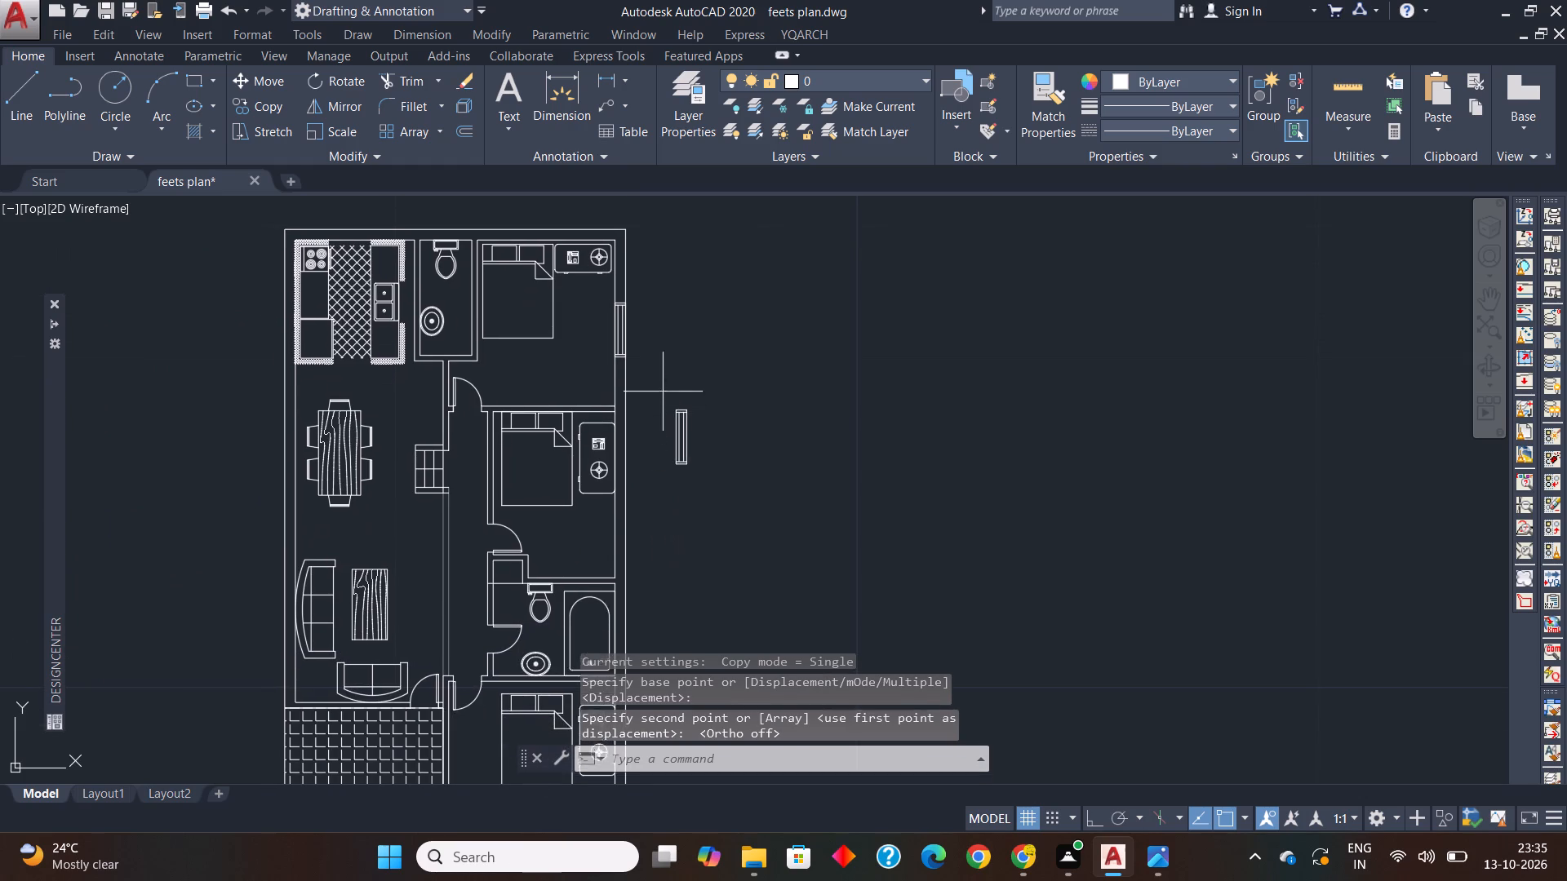
left_click(723, 517)
type("co")
key("space")
scroll(662, 449, "up", 3)
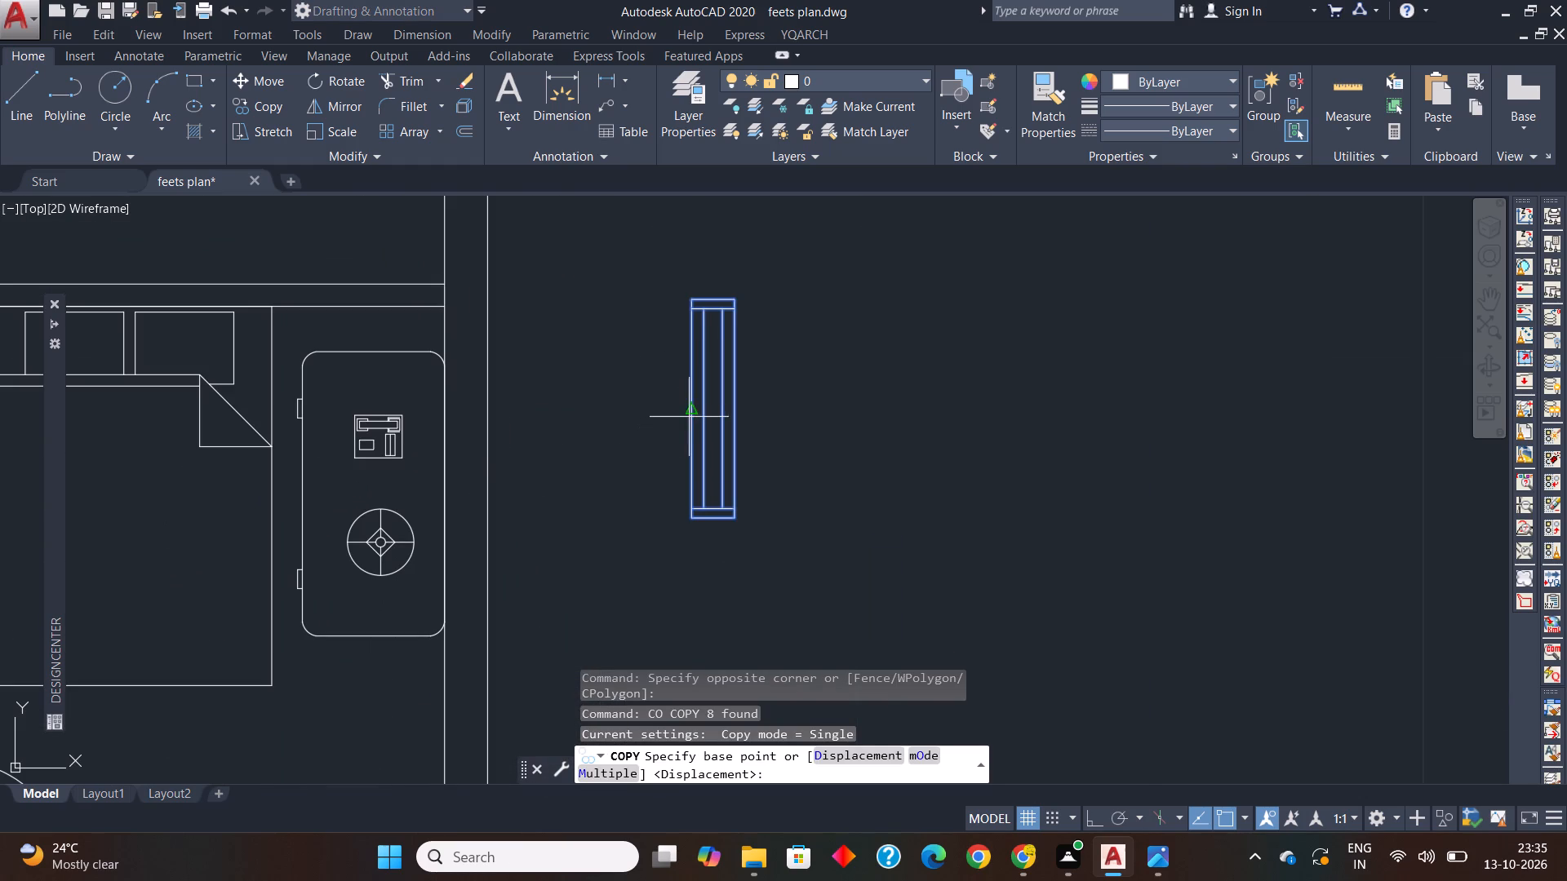
left_click(690, 414)
scroll(690, 414, "down", 2)
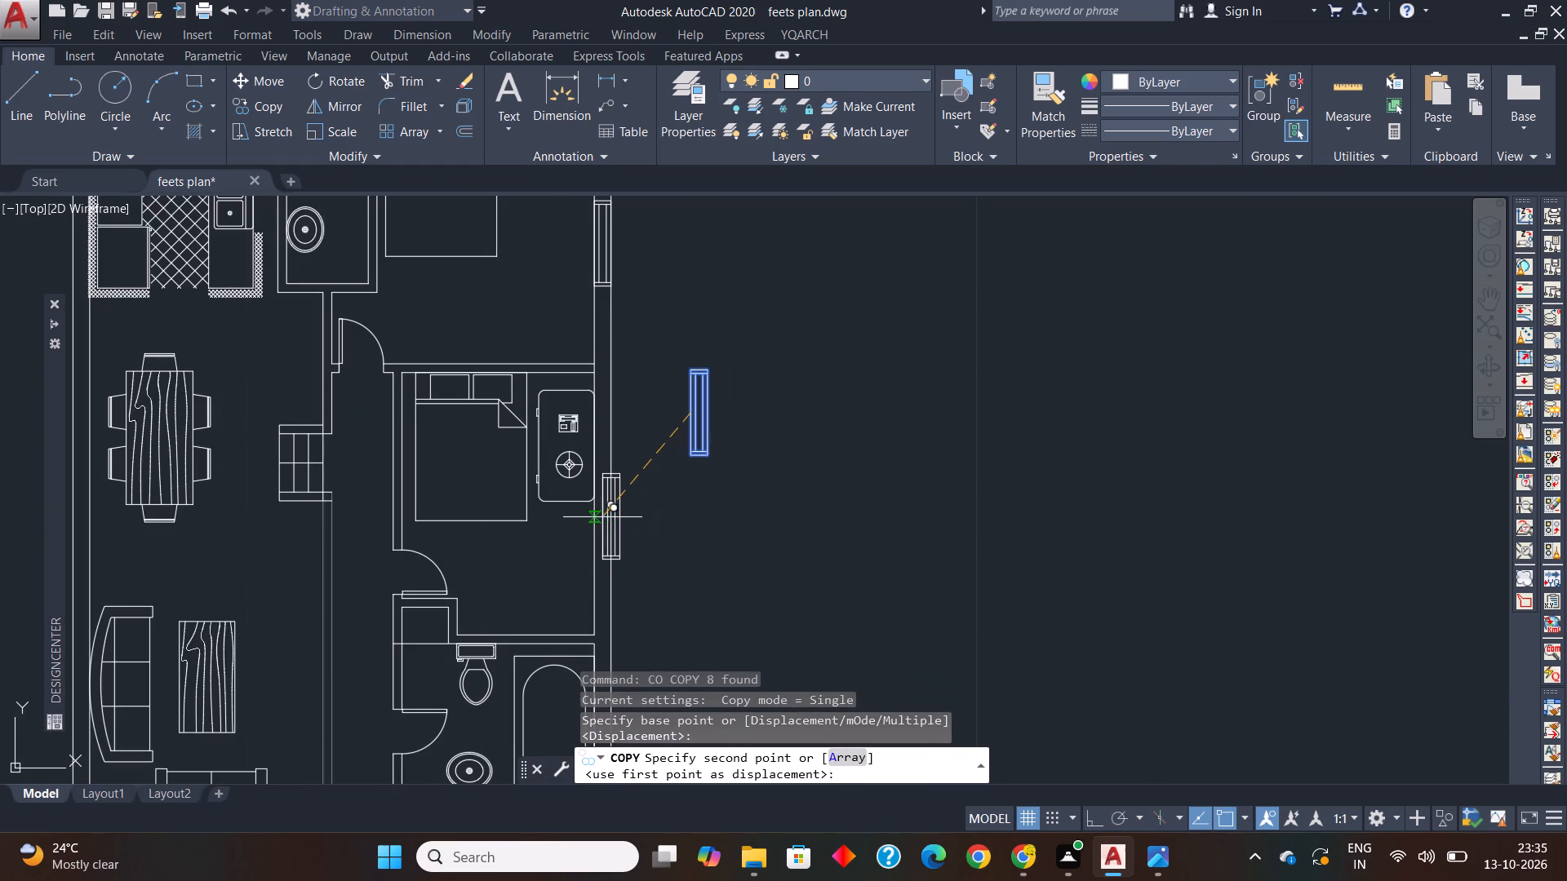
left_click(593, 521)
Copy the window symbol from its left side's midpoint onto the inner line of the lower bedroom's outer wall.
scroll(641, 564, "down", 1)
middle_click_drag(641, 564, 639, 529)
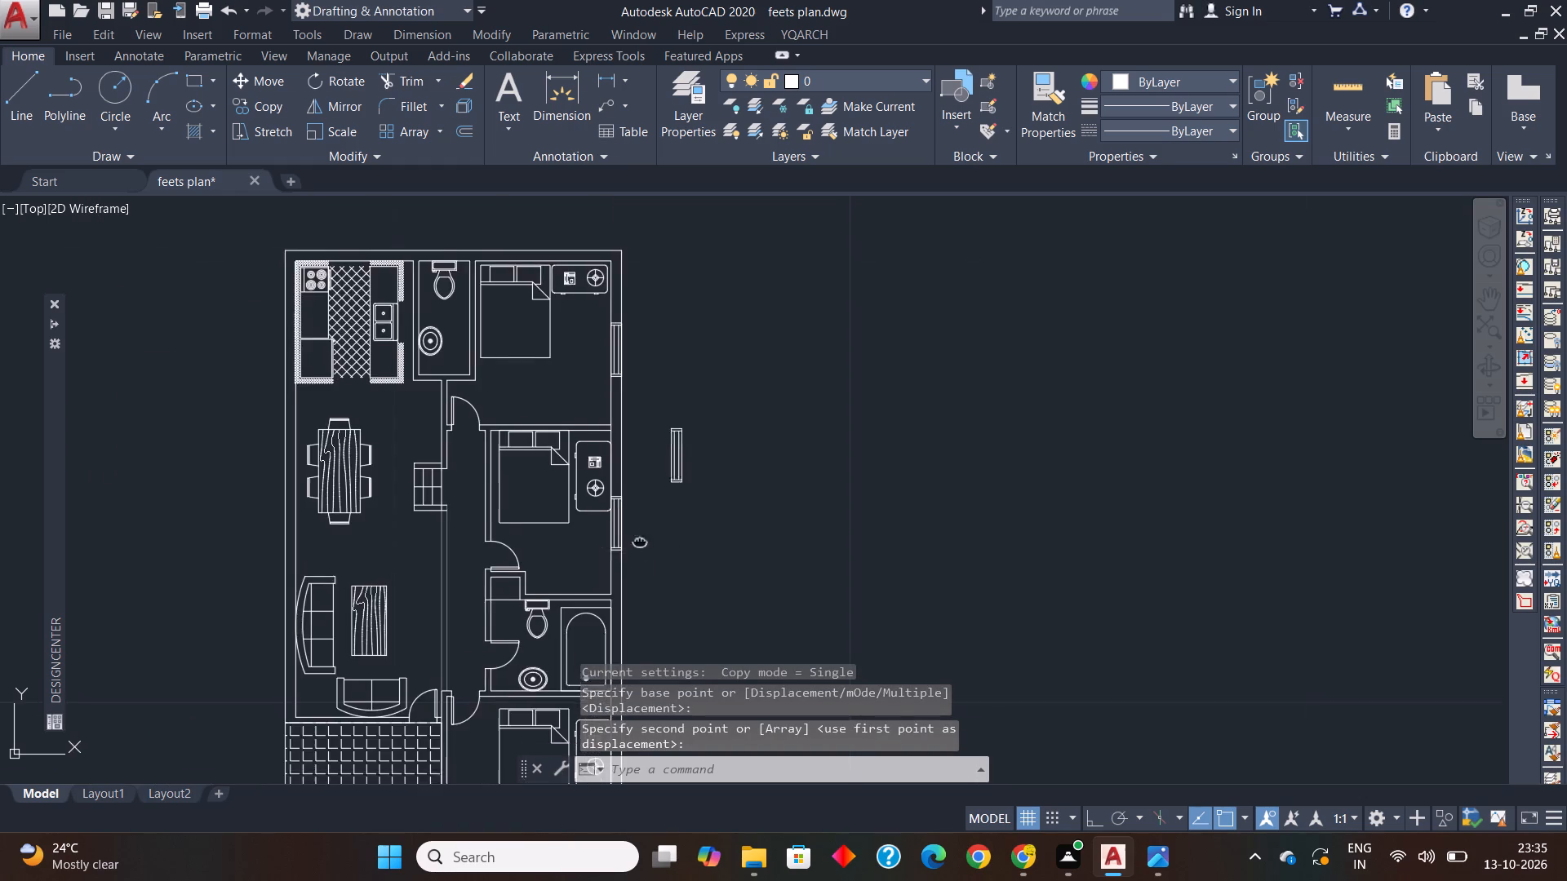
middle_click_drag(639, 529, 639, 394)
scroll(637, 418, "down", 1)
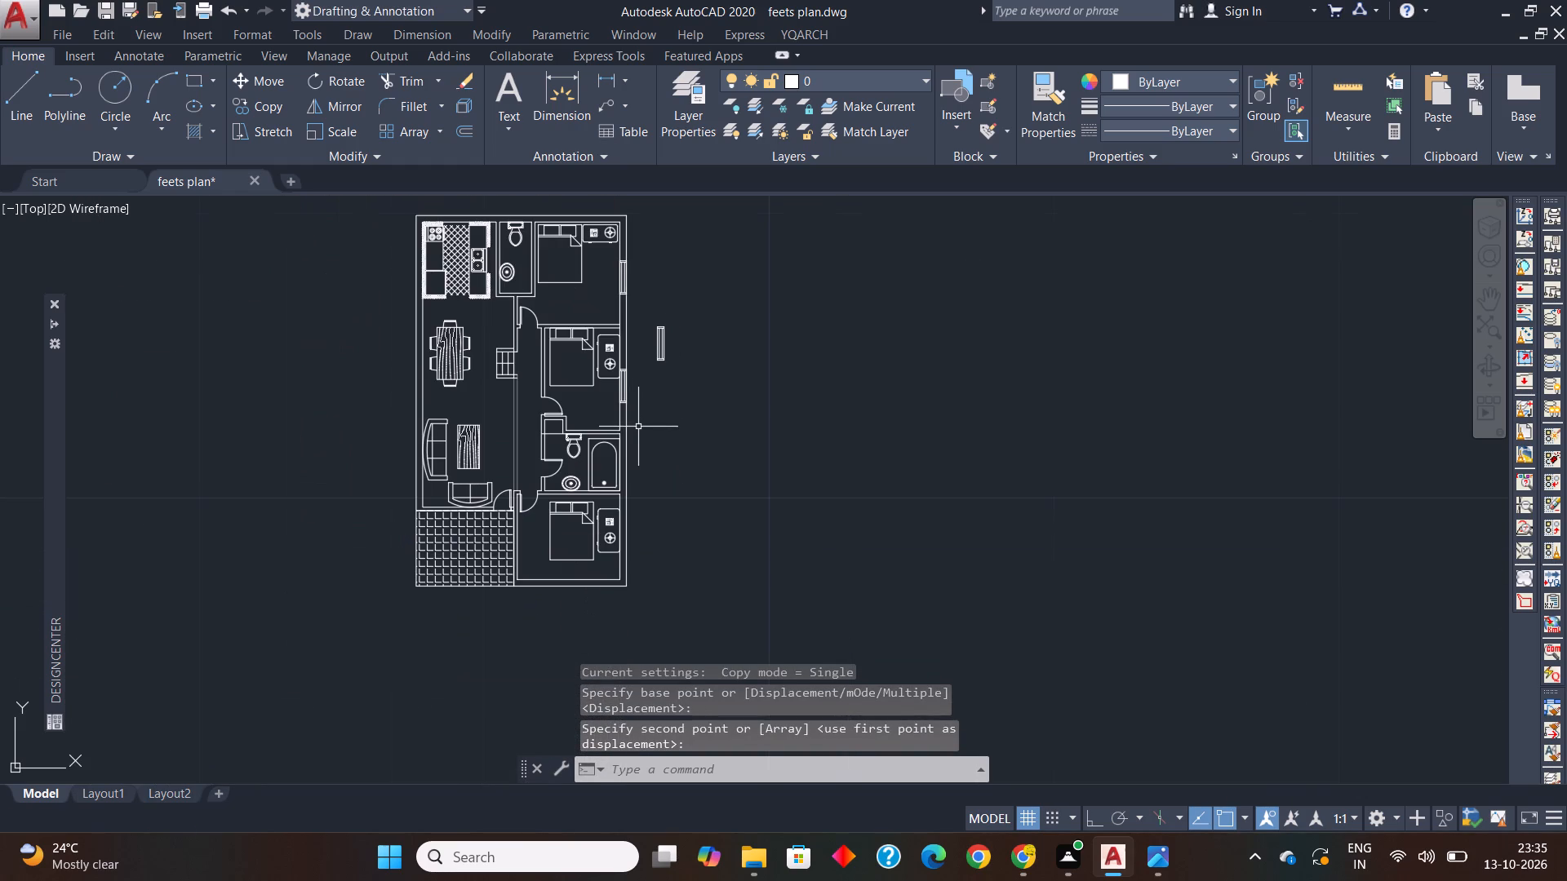
left_click(648, 295)
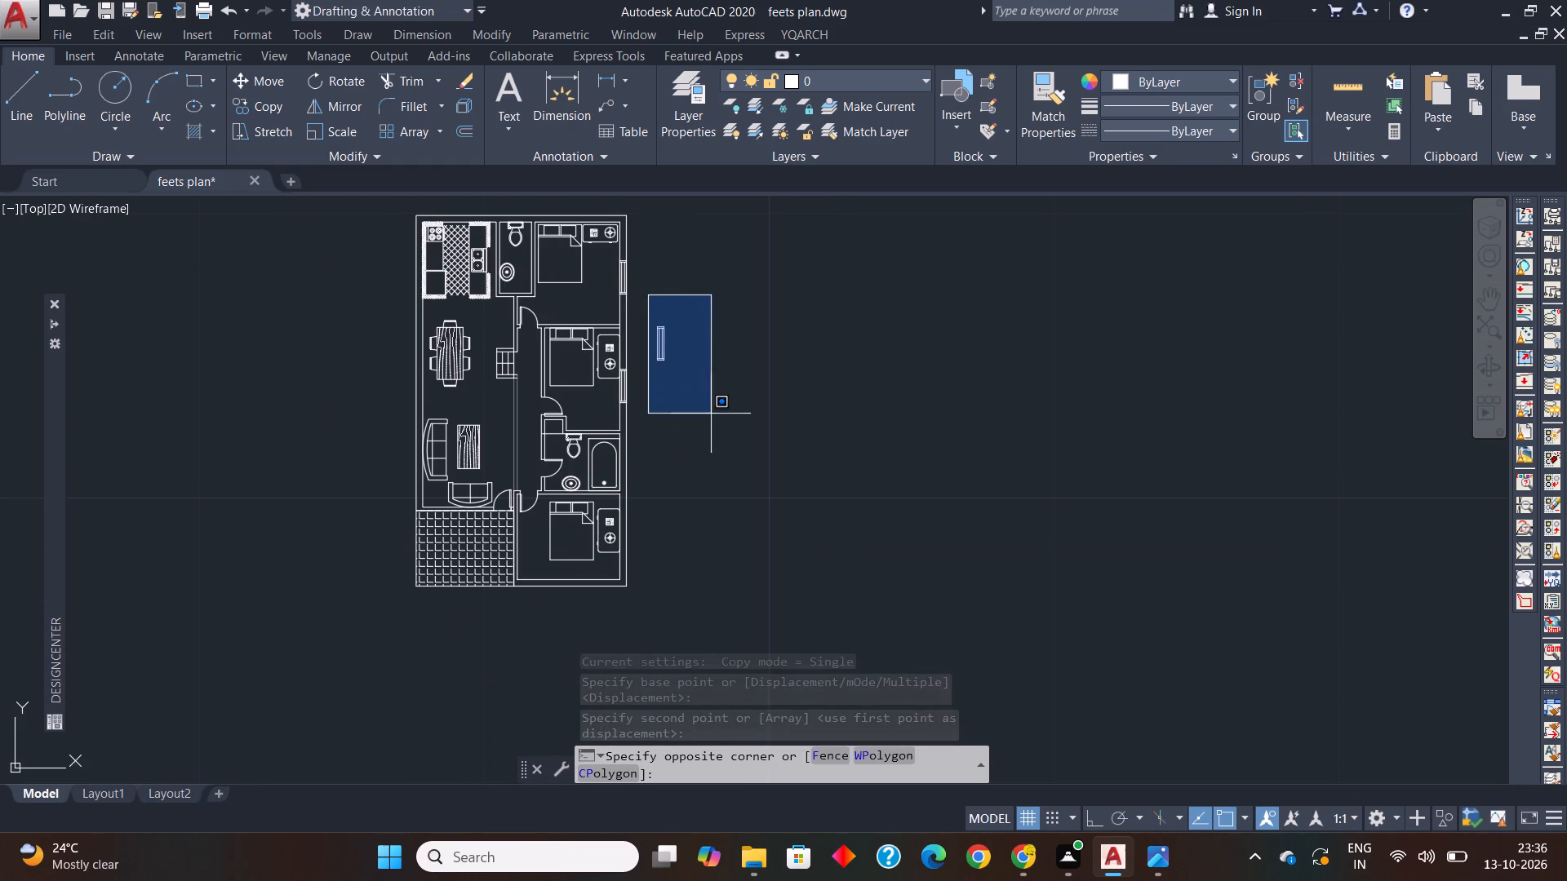
left_click(711, 414)
key("c")
key("o")
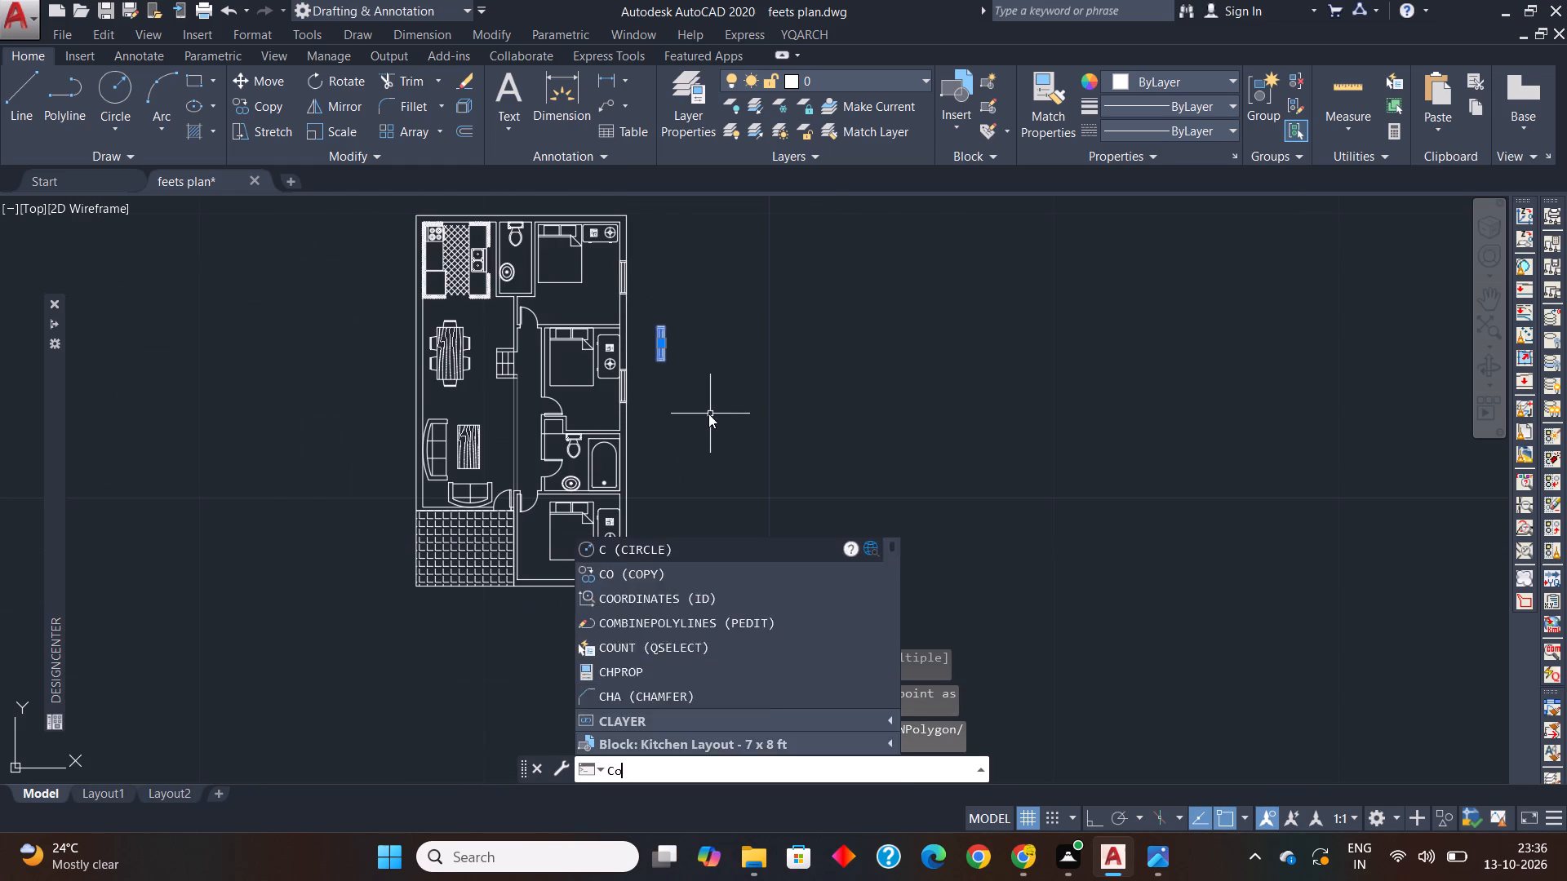
key("space")
scroll(650, 334, "up", 4)
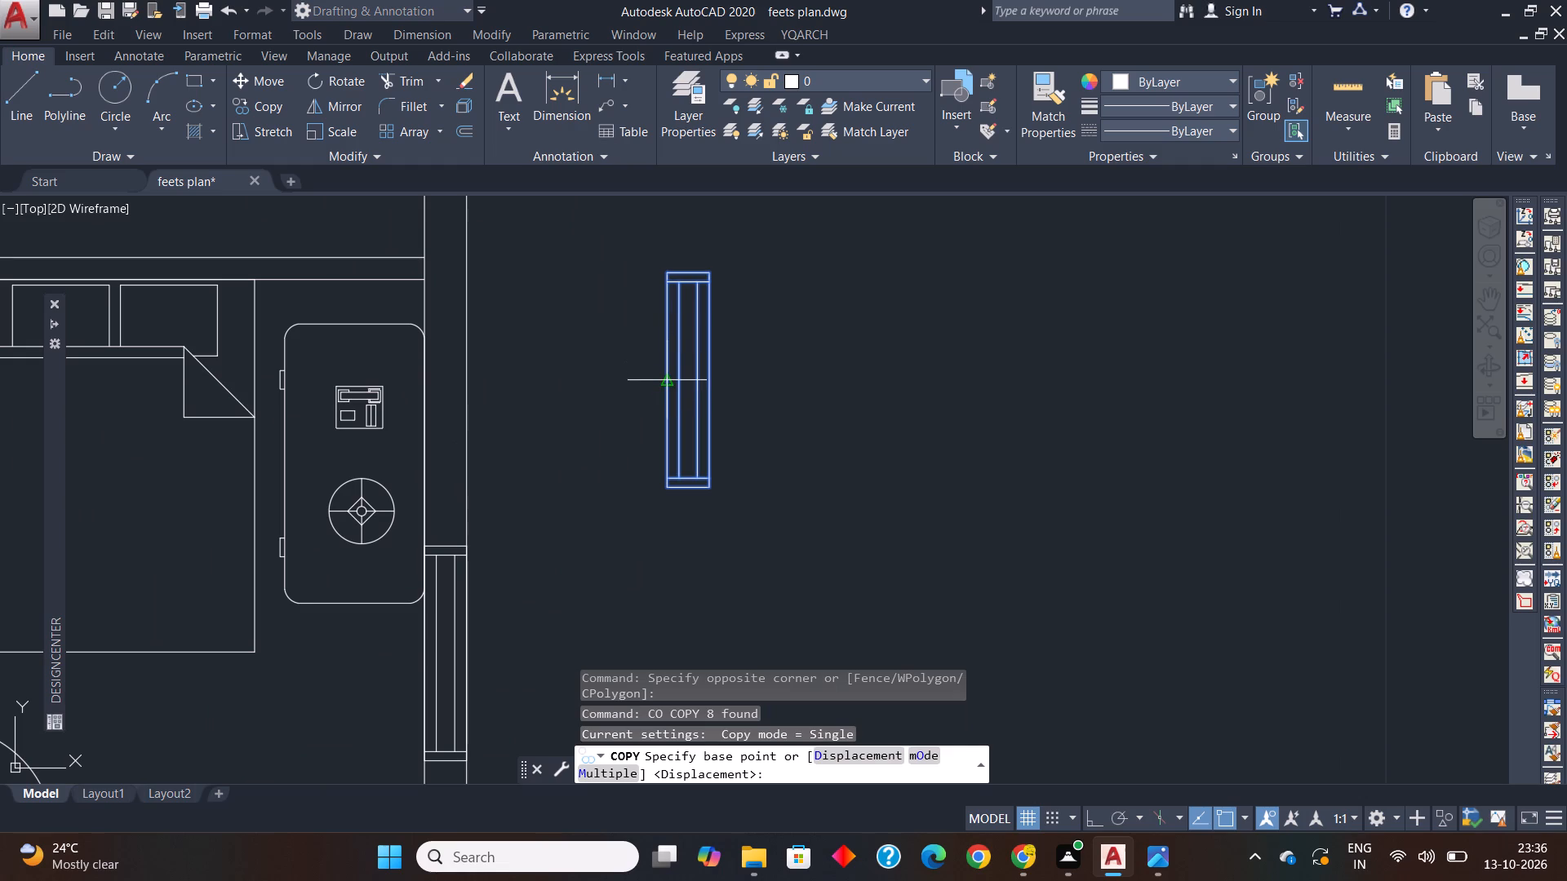
left_click(668, 378)
scroll(785, 344, "down", 4)
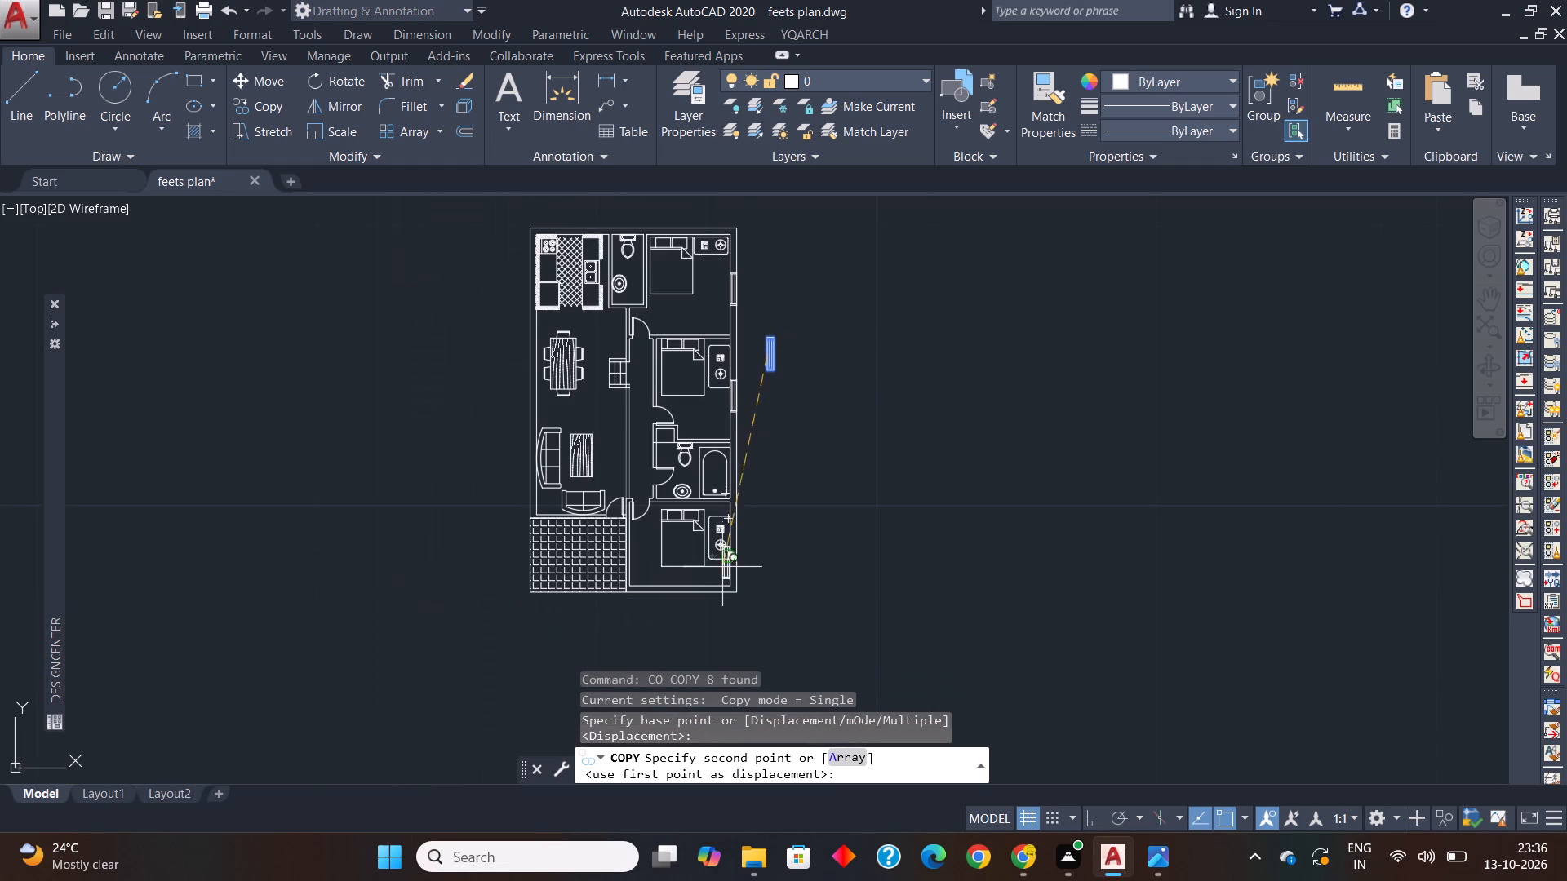
scroll(722, 568, "up", 4)
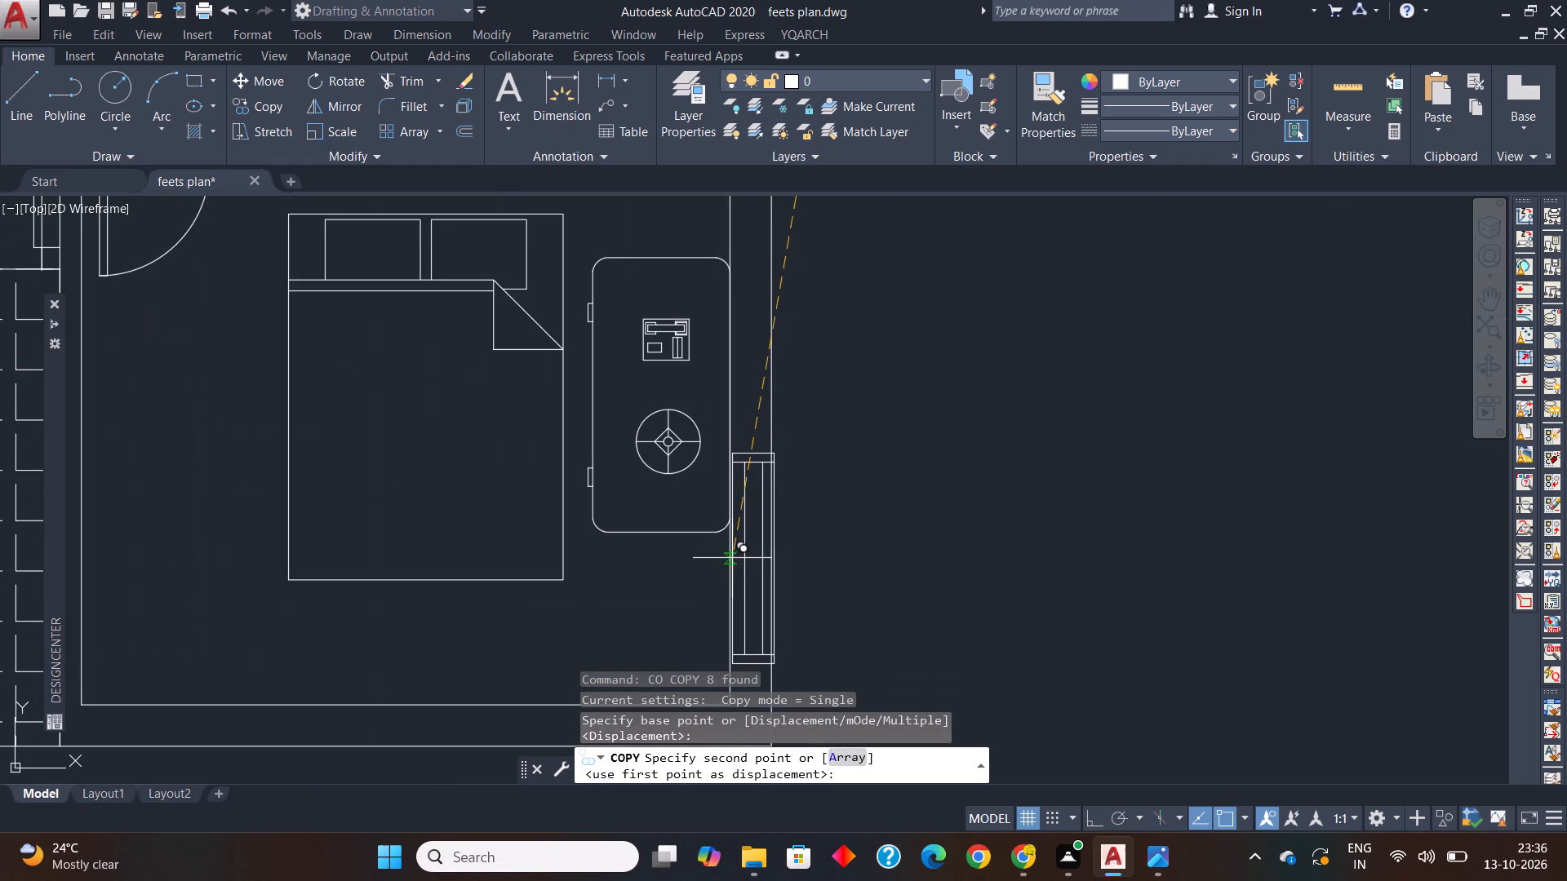
left_click(732, 557)
Using Copy's Multiple option, copy the window symbol from its left side's midpoint onto the outer line of the wall beside the dining table.
scroll(687, 463, "down", 2)
scroll(575, 421, "down", 2)
middle_click_drag(575, 423, 584, 458)
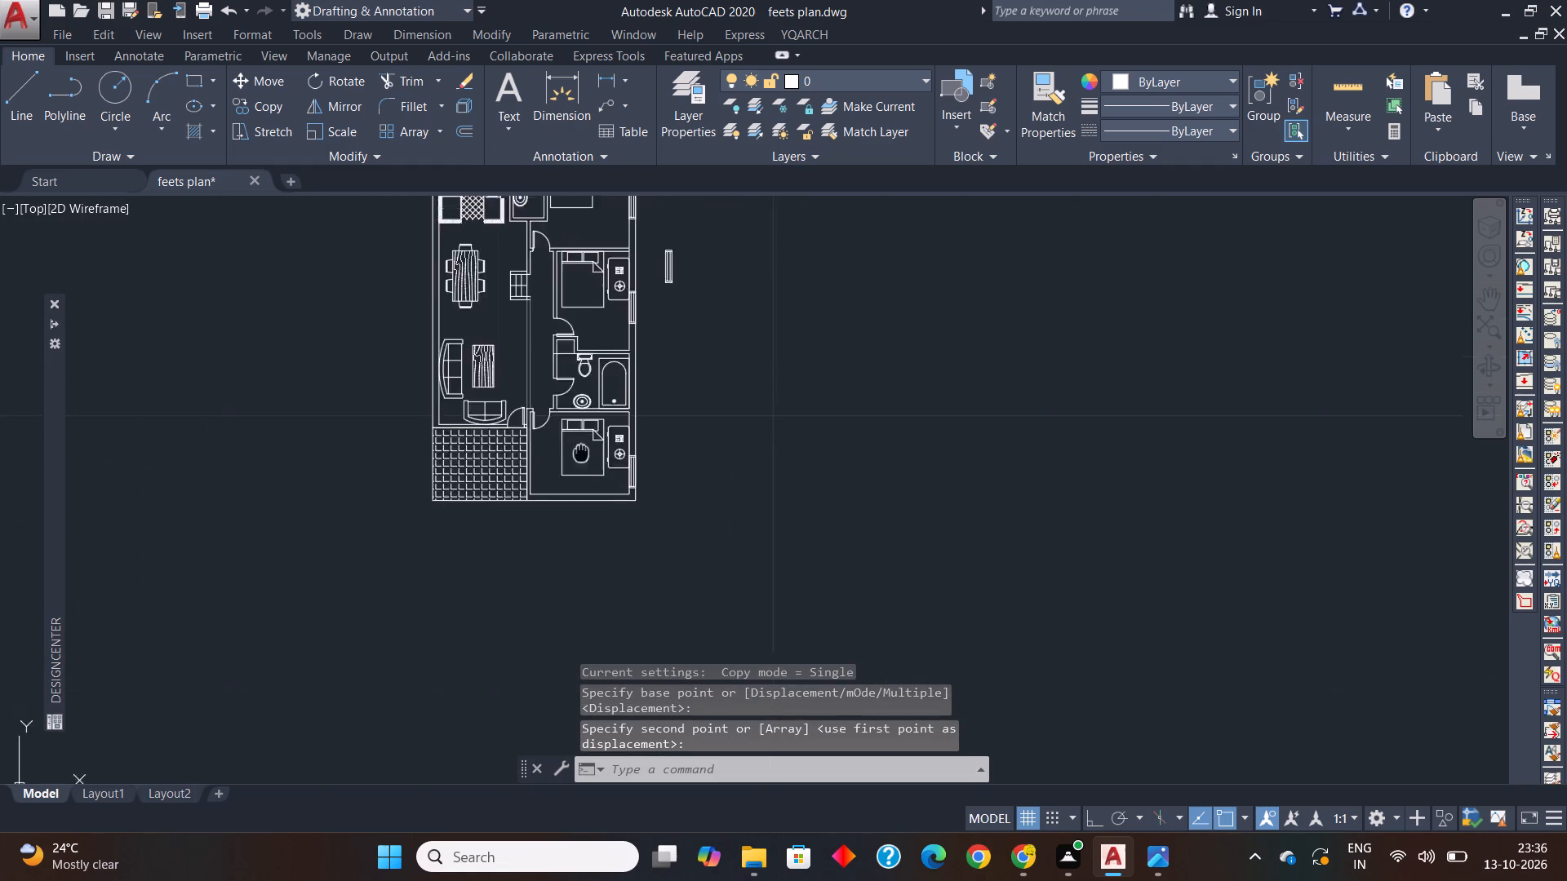
middle_click_drag(584, 458, 616, 569)
scroll(675, 389, "up", 4)
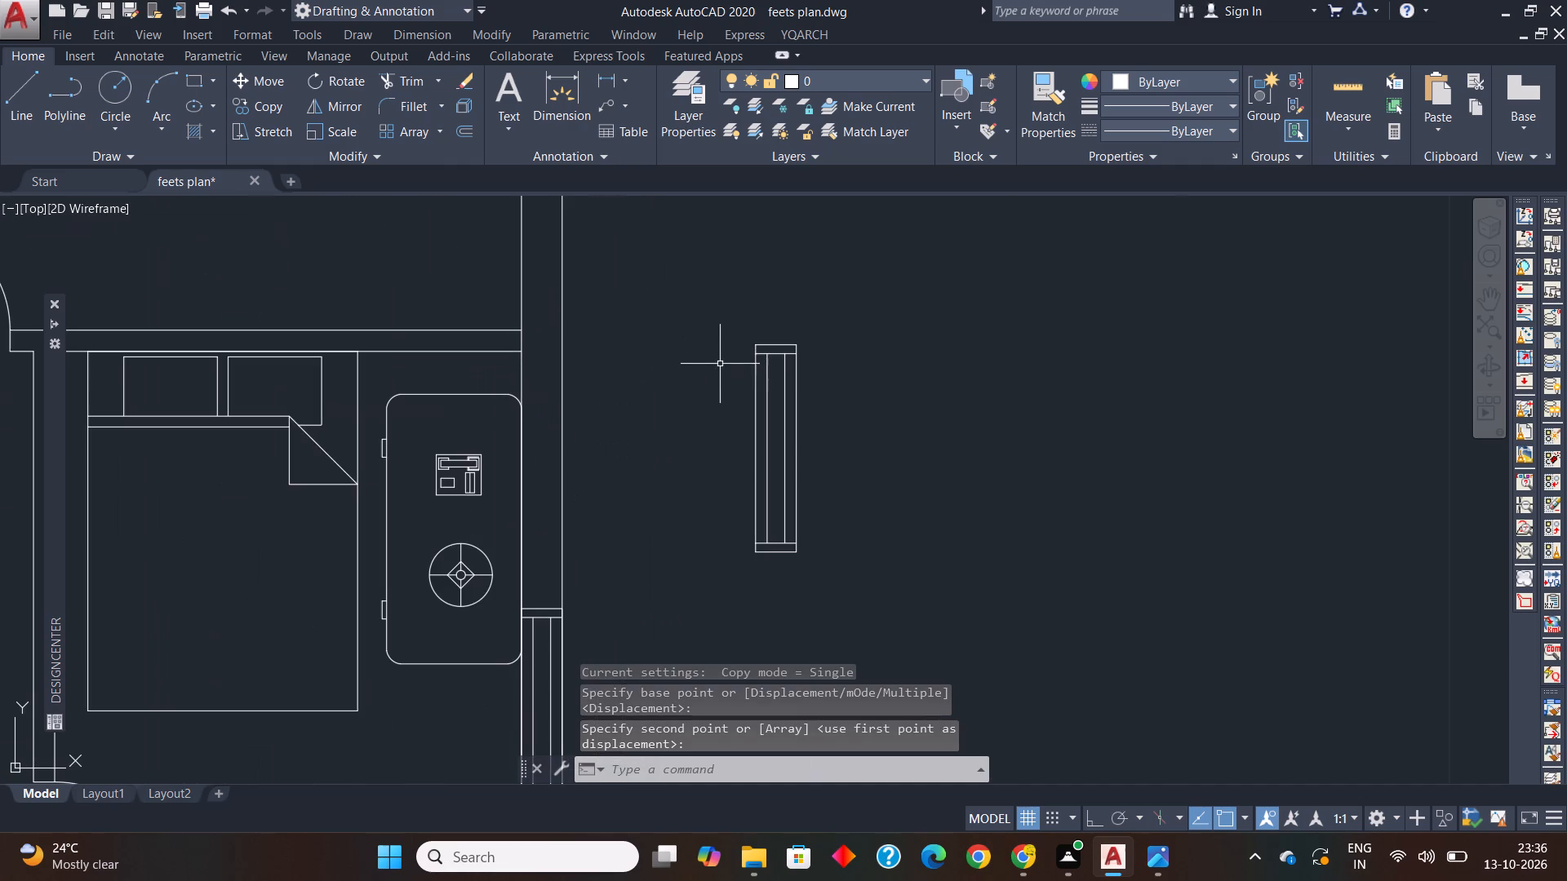
left_click(727, 301)
left_click(872, 591)
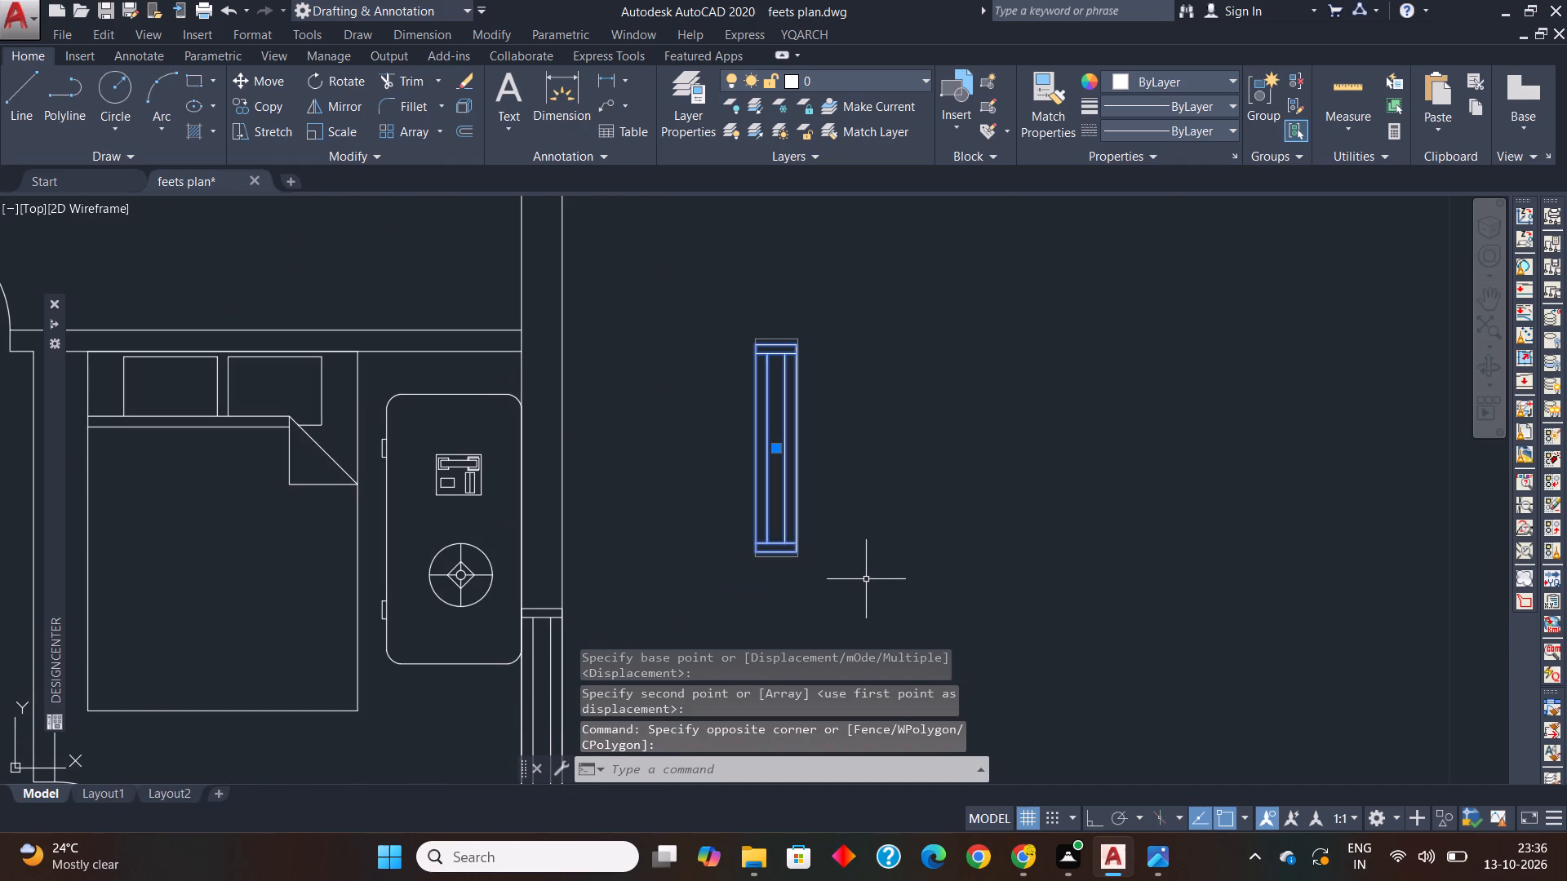
key("c")
type("o")
key("space")
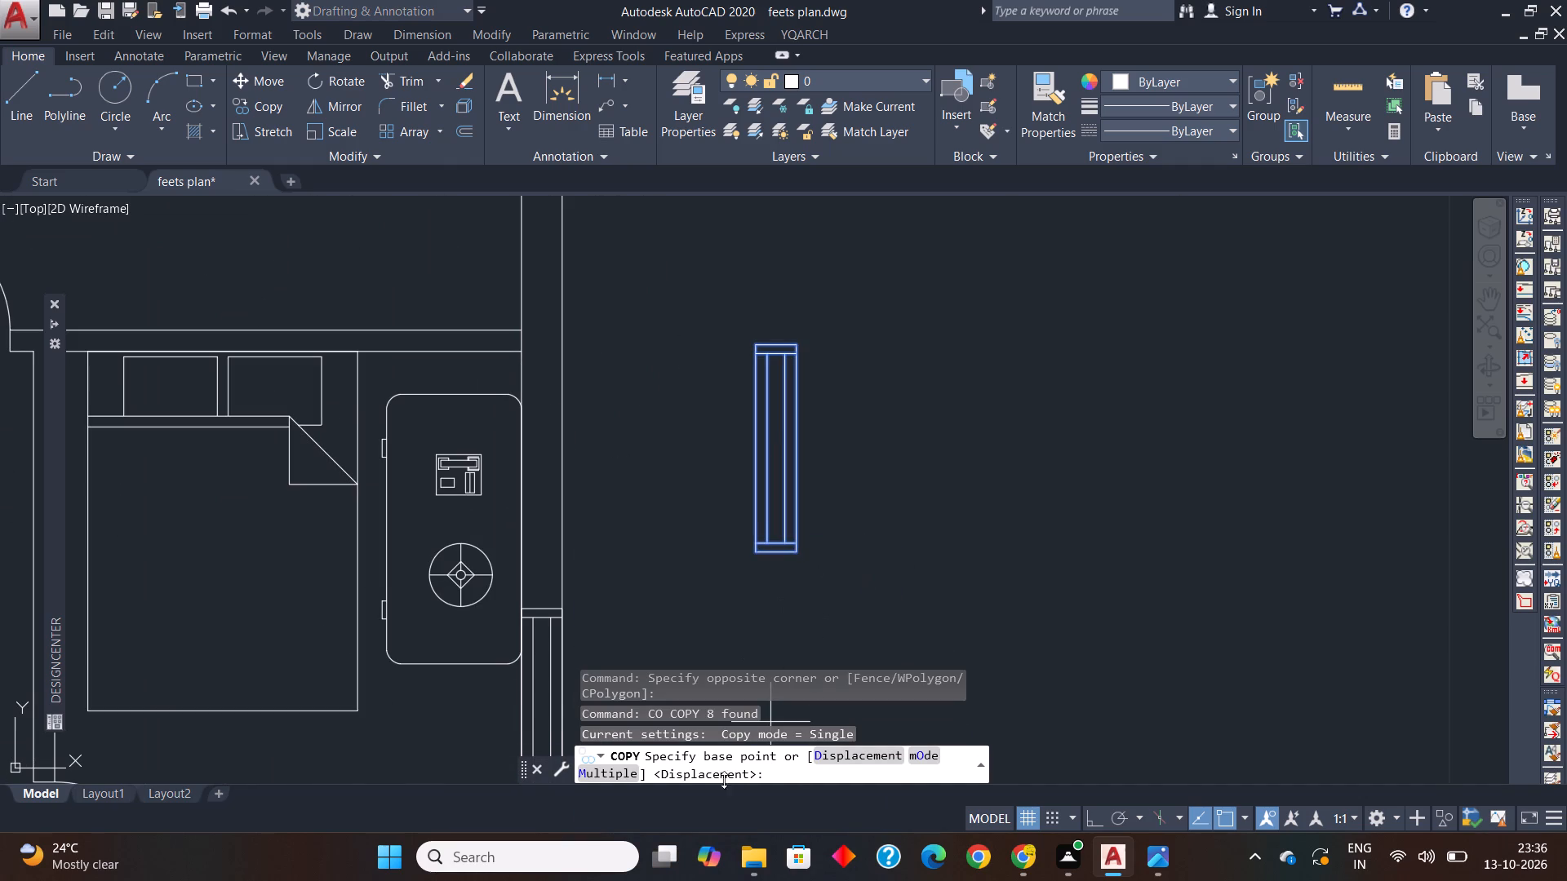
left_click(604, 770)
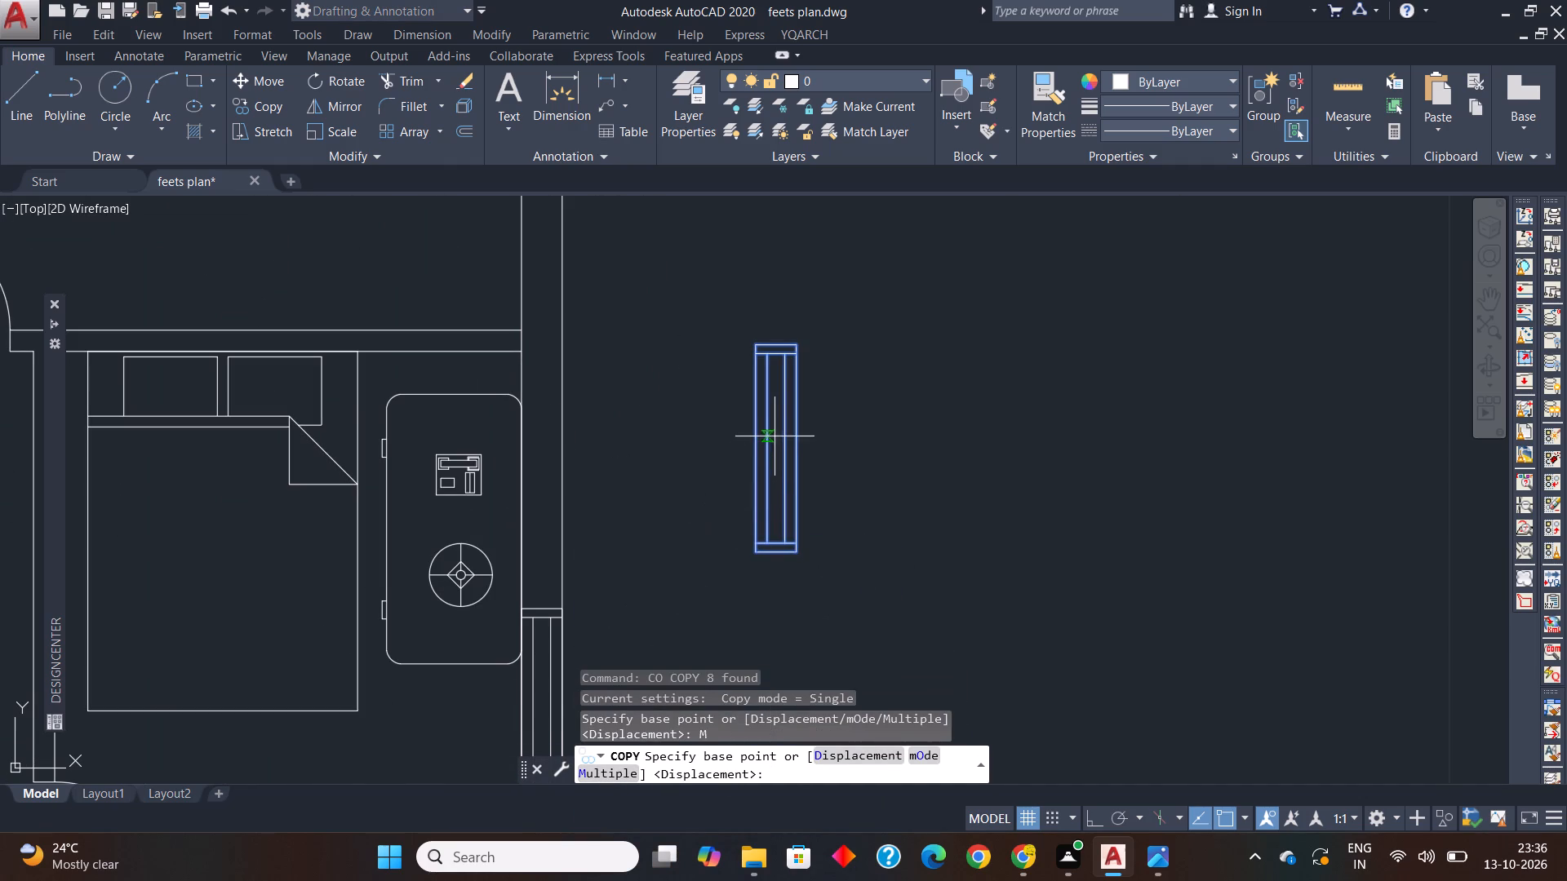
left_click(757, 450)
scroll(823, 458, "down", 2)
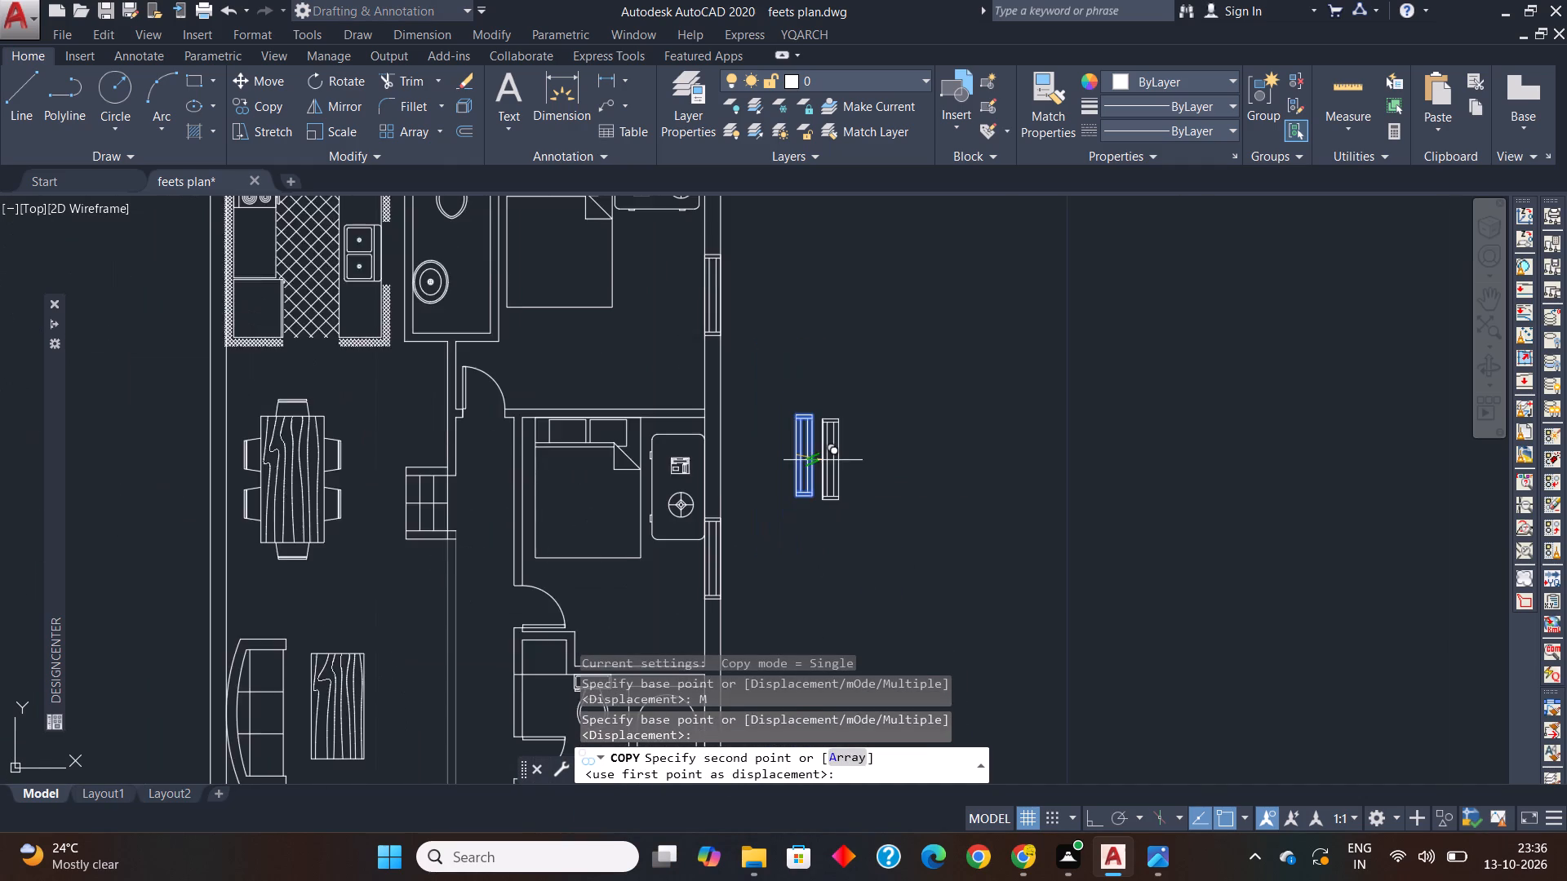
scroll(821, 459, "down", 1)
scroll(439, 452, "up", 3)
left_click(442, 427)
Place another copy of the window symbol in the outer wall behind the curved living-room sofa.
scroll(451, 390, "down", 1)
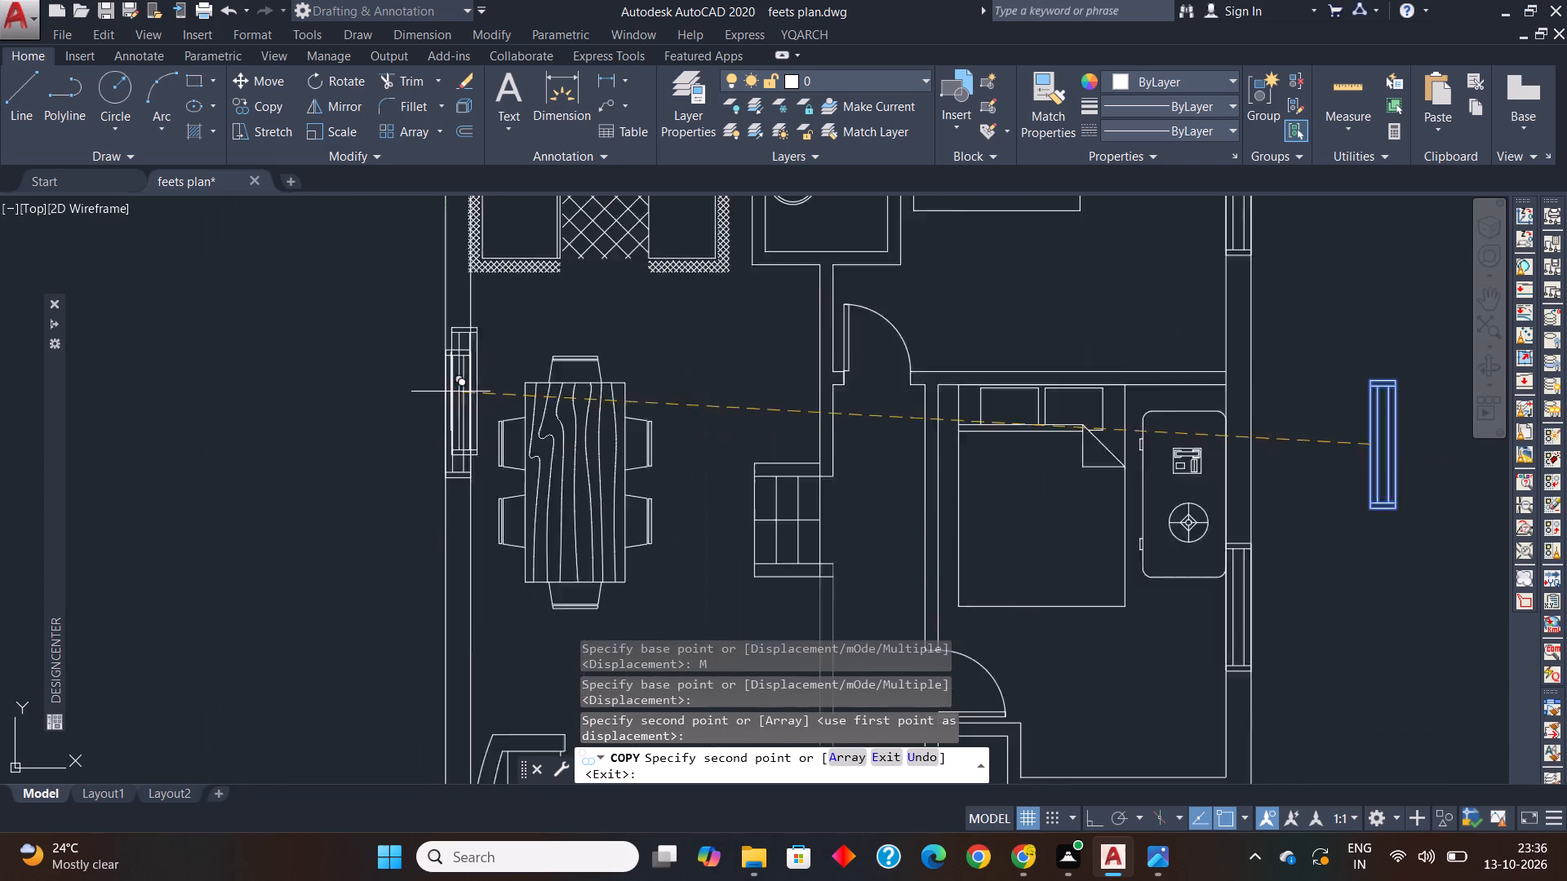
scroll(451, 392, "down", 1)
middle_click_drag(474, 572, 466, 378)
scroll(440, 447, "up", 2)
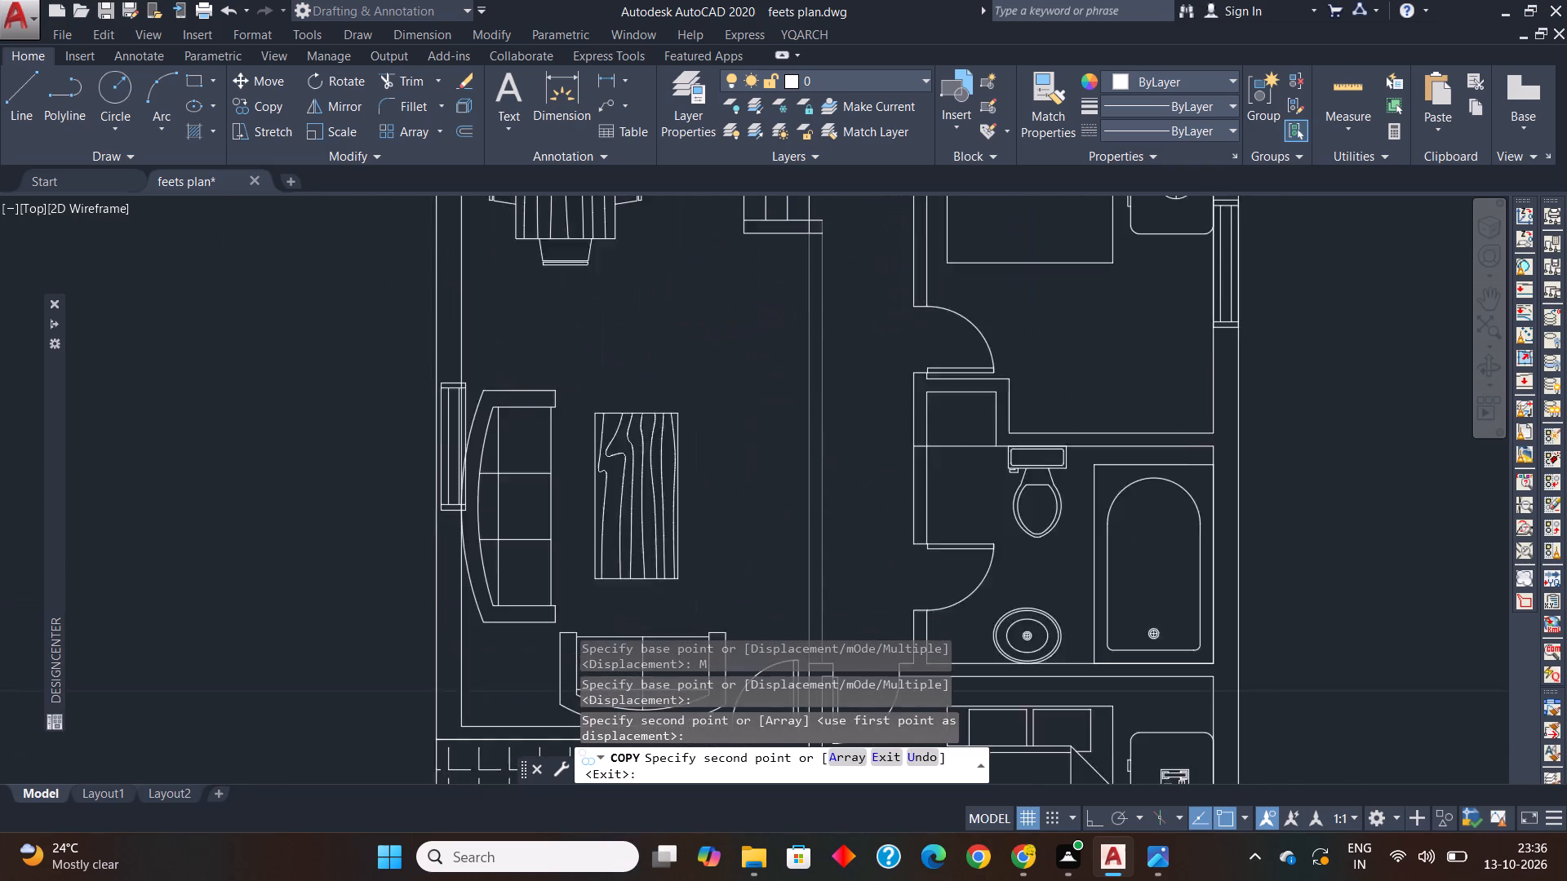
left_click(437, 448)
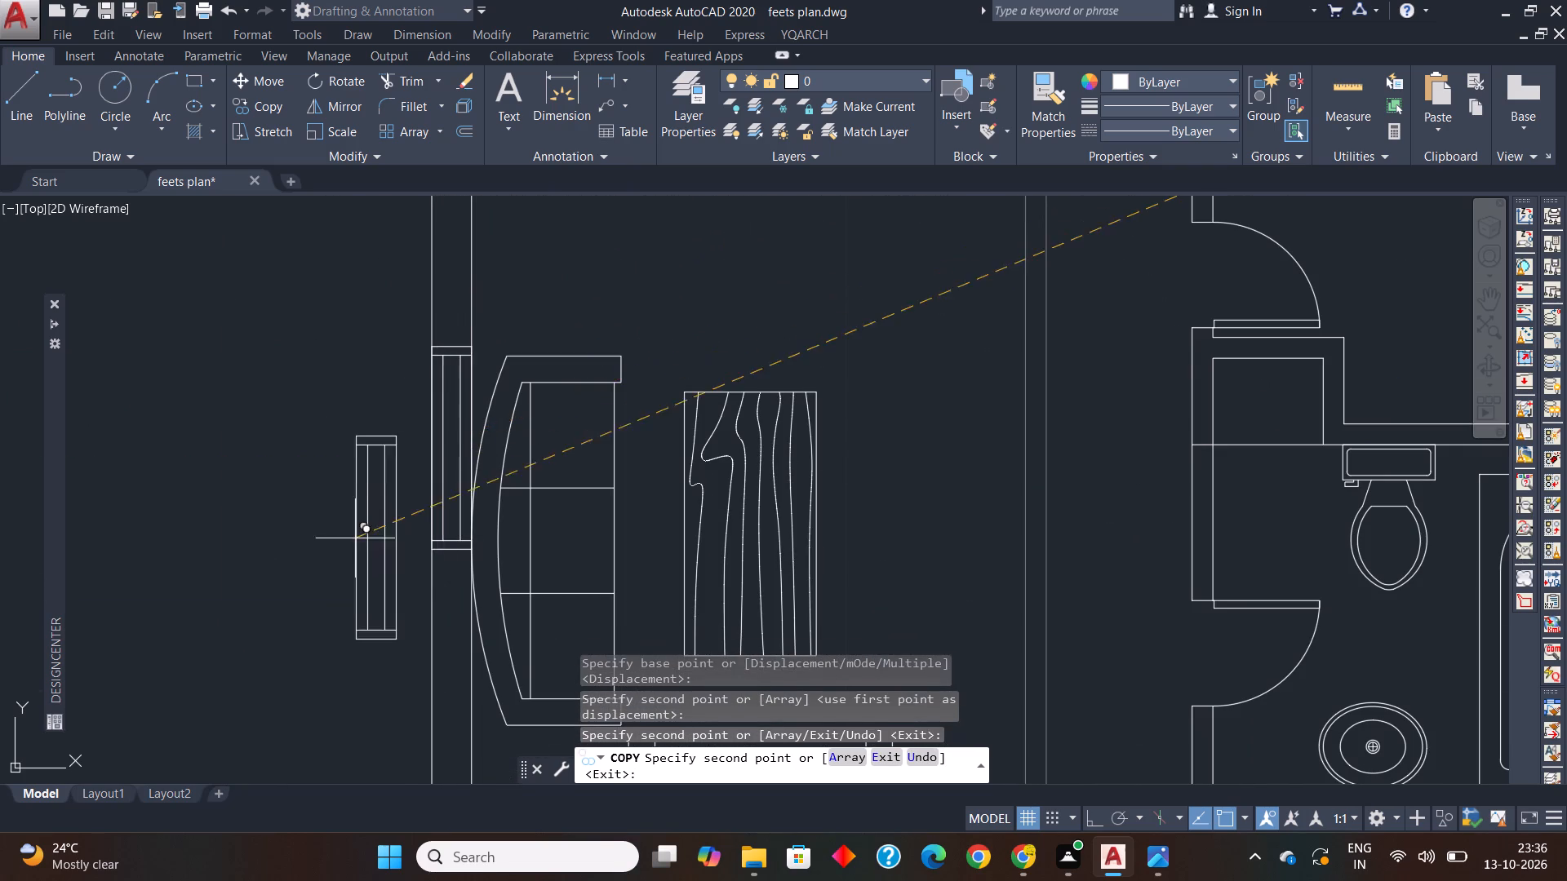
Place another copy of the window symbol in the kitchen's outer wall beside the stove and end the copying.
scroll(357, 551, "down", 4)
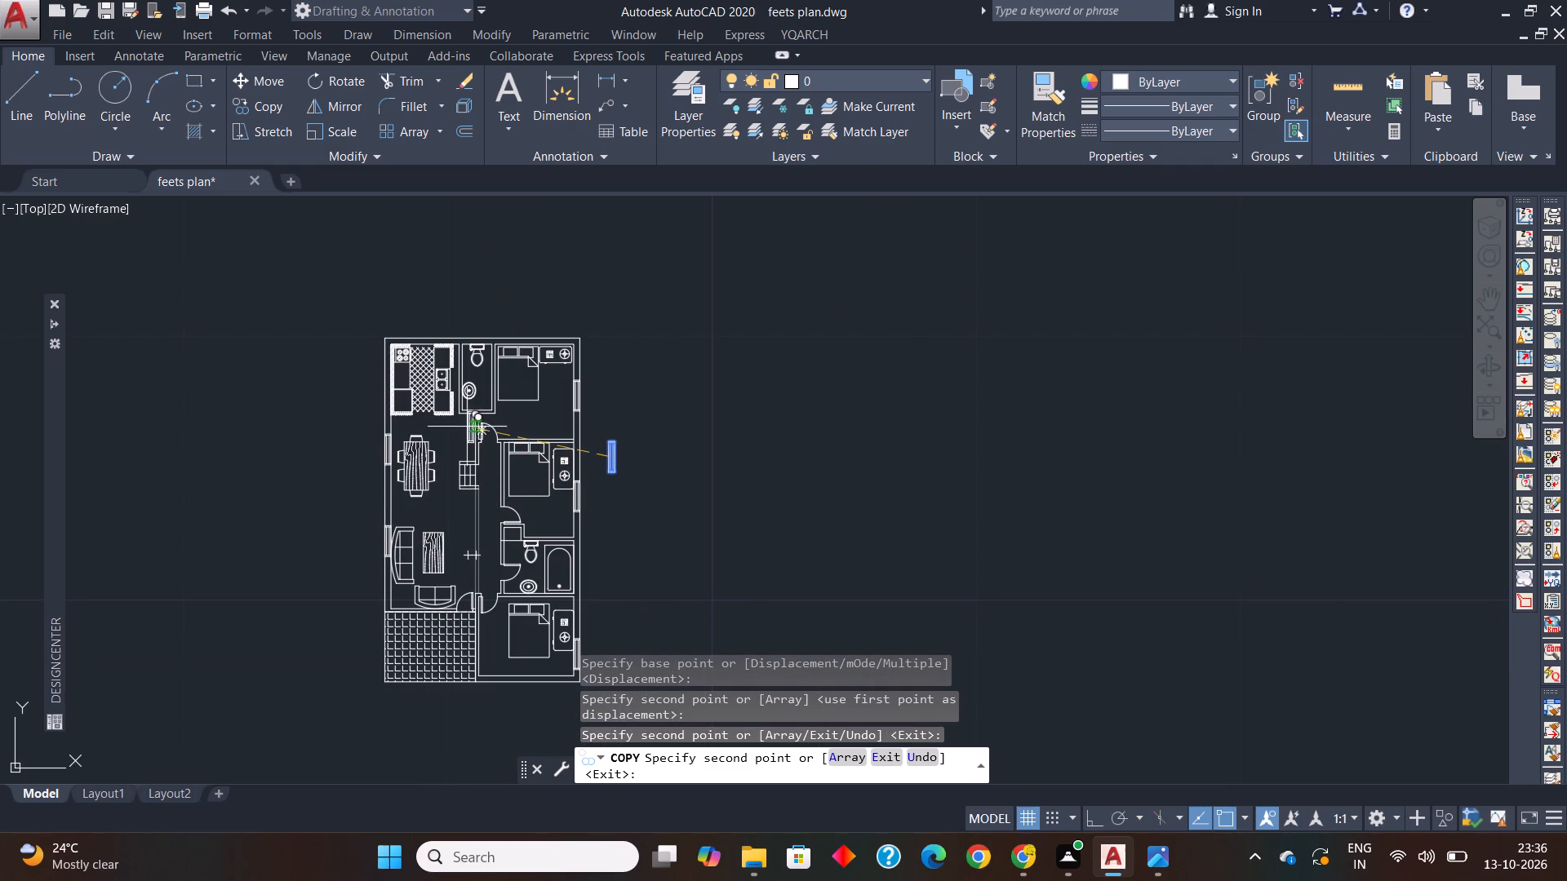
scroll(397, 356, "up", 4)
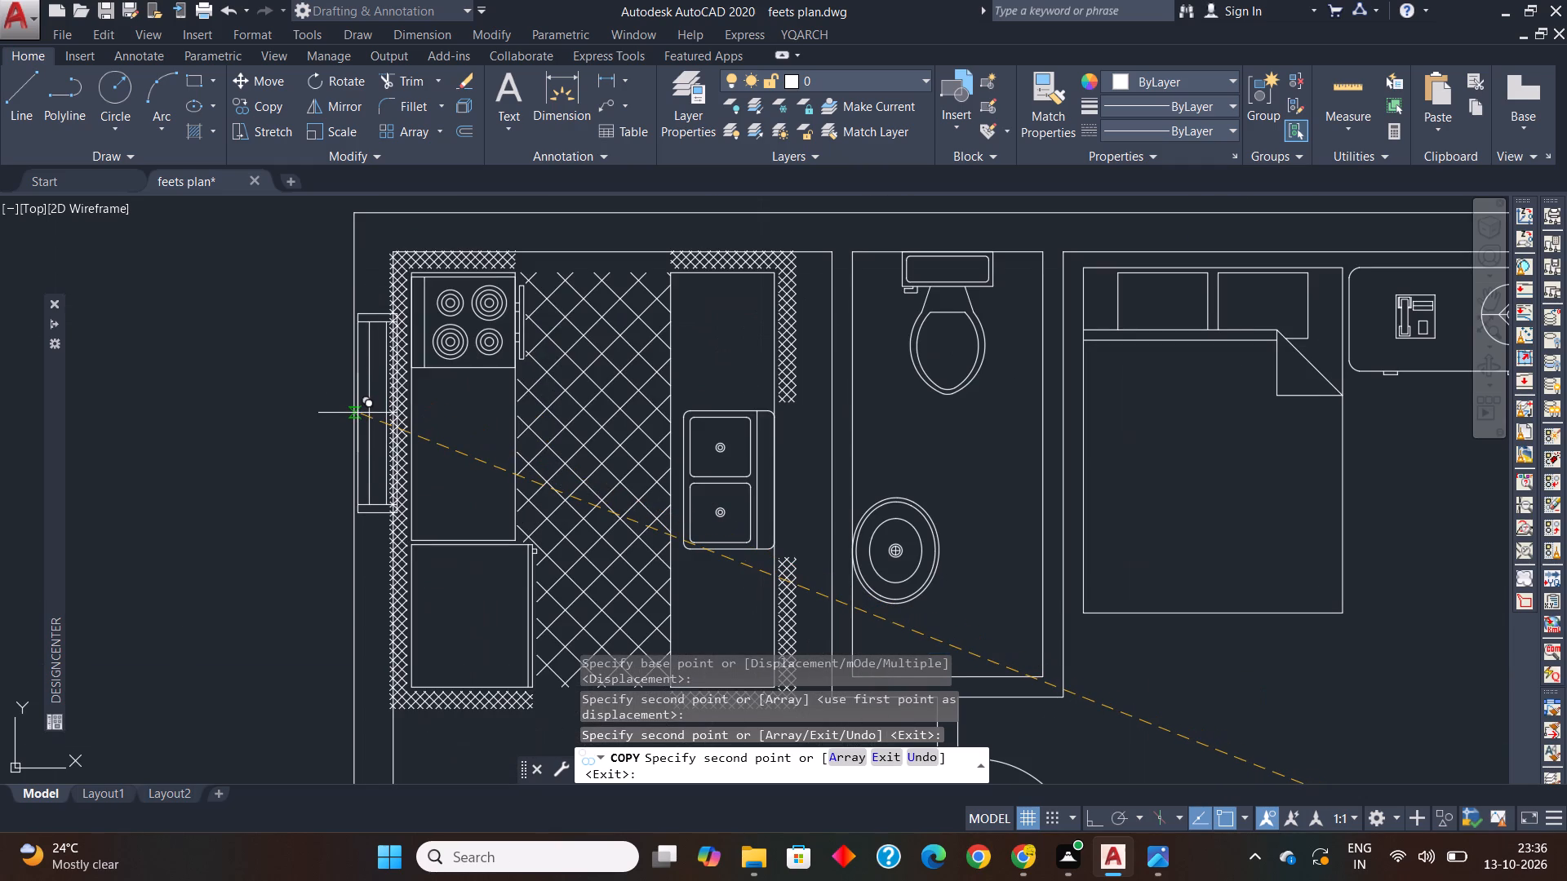
left_click(357, 413)
scroll(366, 413, "down", 2)
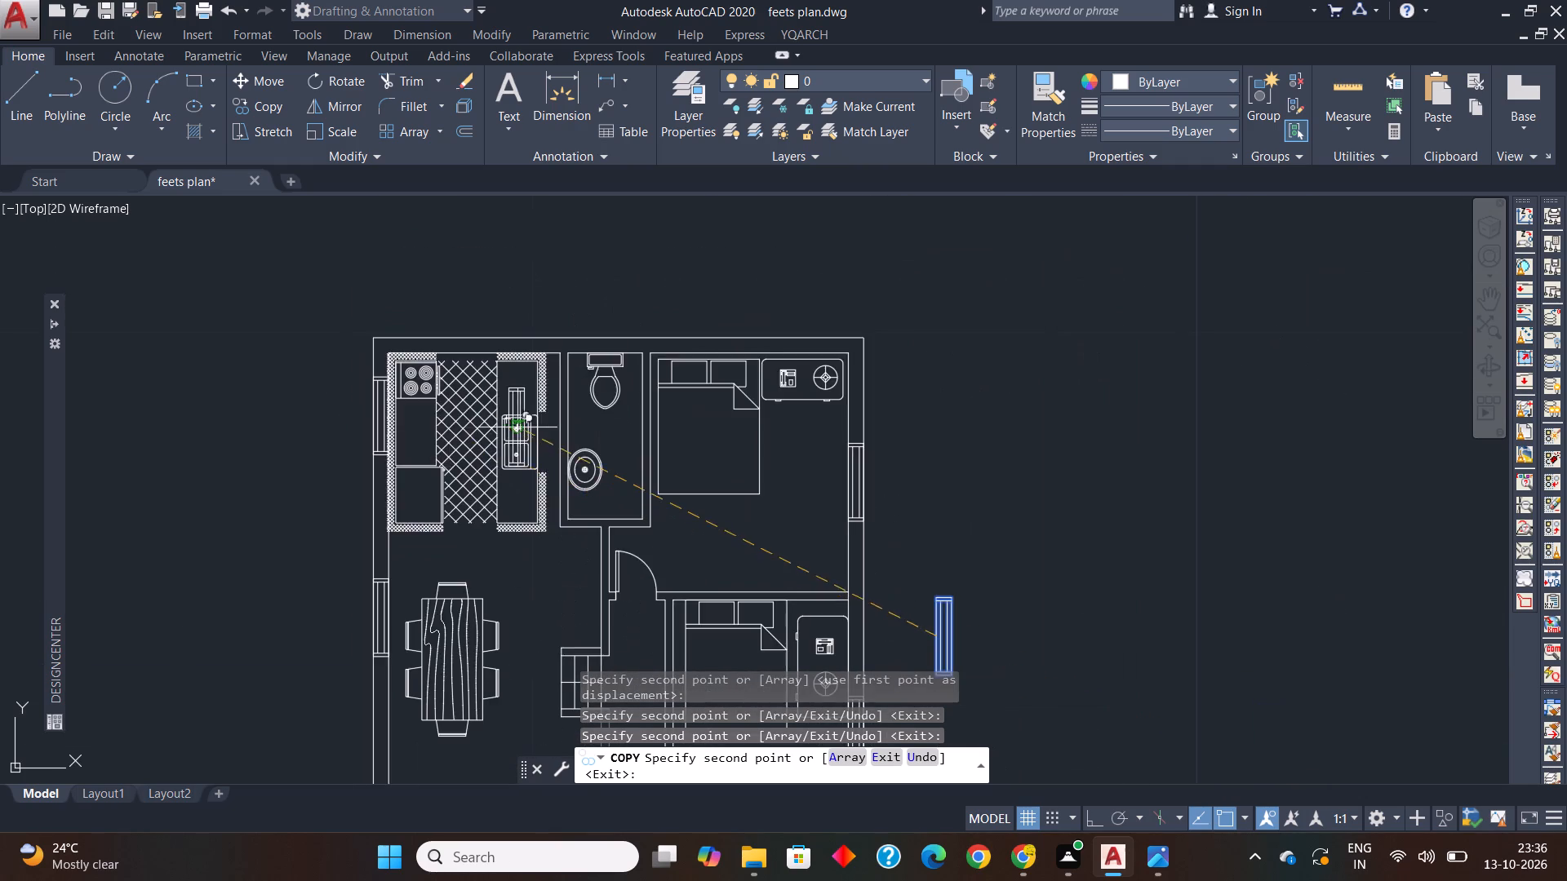
scroll(518, 428, "down", 1)
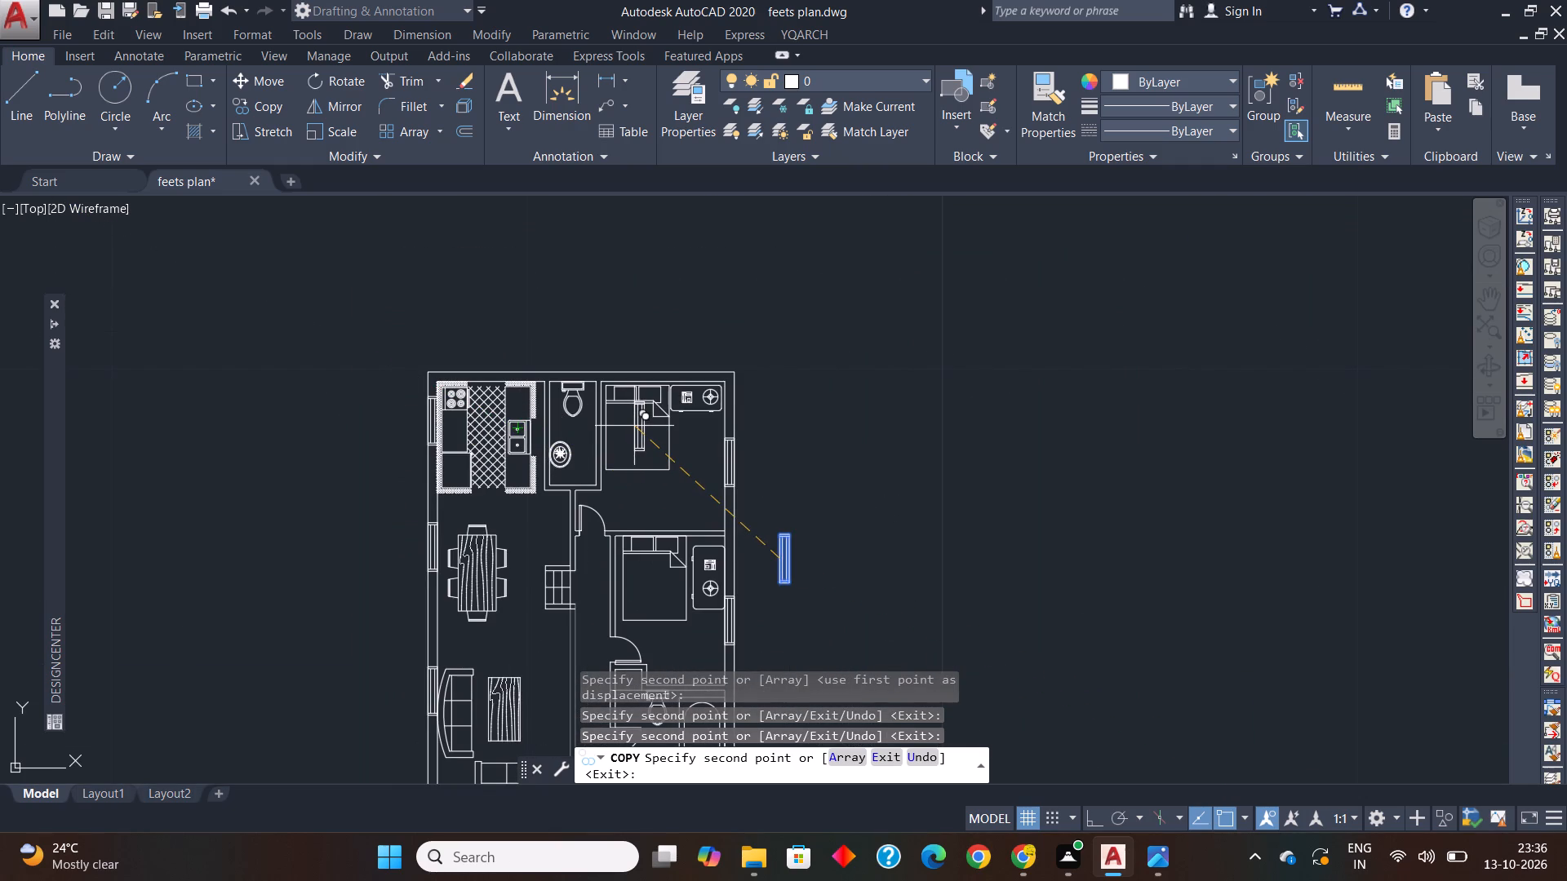
key("Escape")
key("Escape")
key("Escape")
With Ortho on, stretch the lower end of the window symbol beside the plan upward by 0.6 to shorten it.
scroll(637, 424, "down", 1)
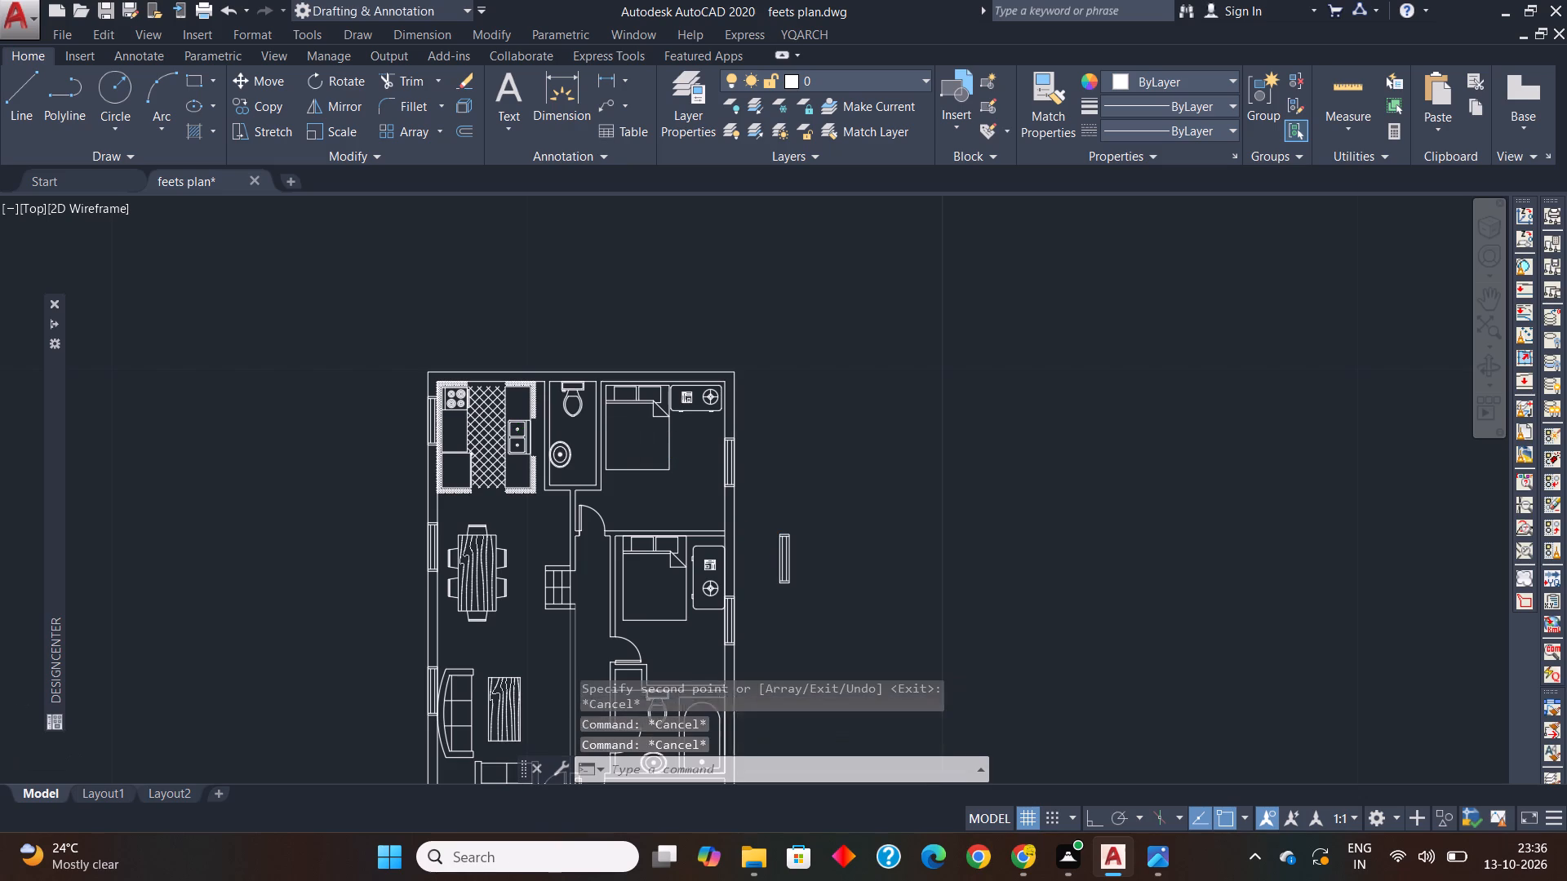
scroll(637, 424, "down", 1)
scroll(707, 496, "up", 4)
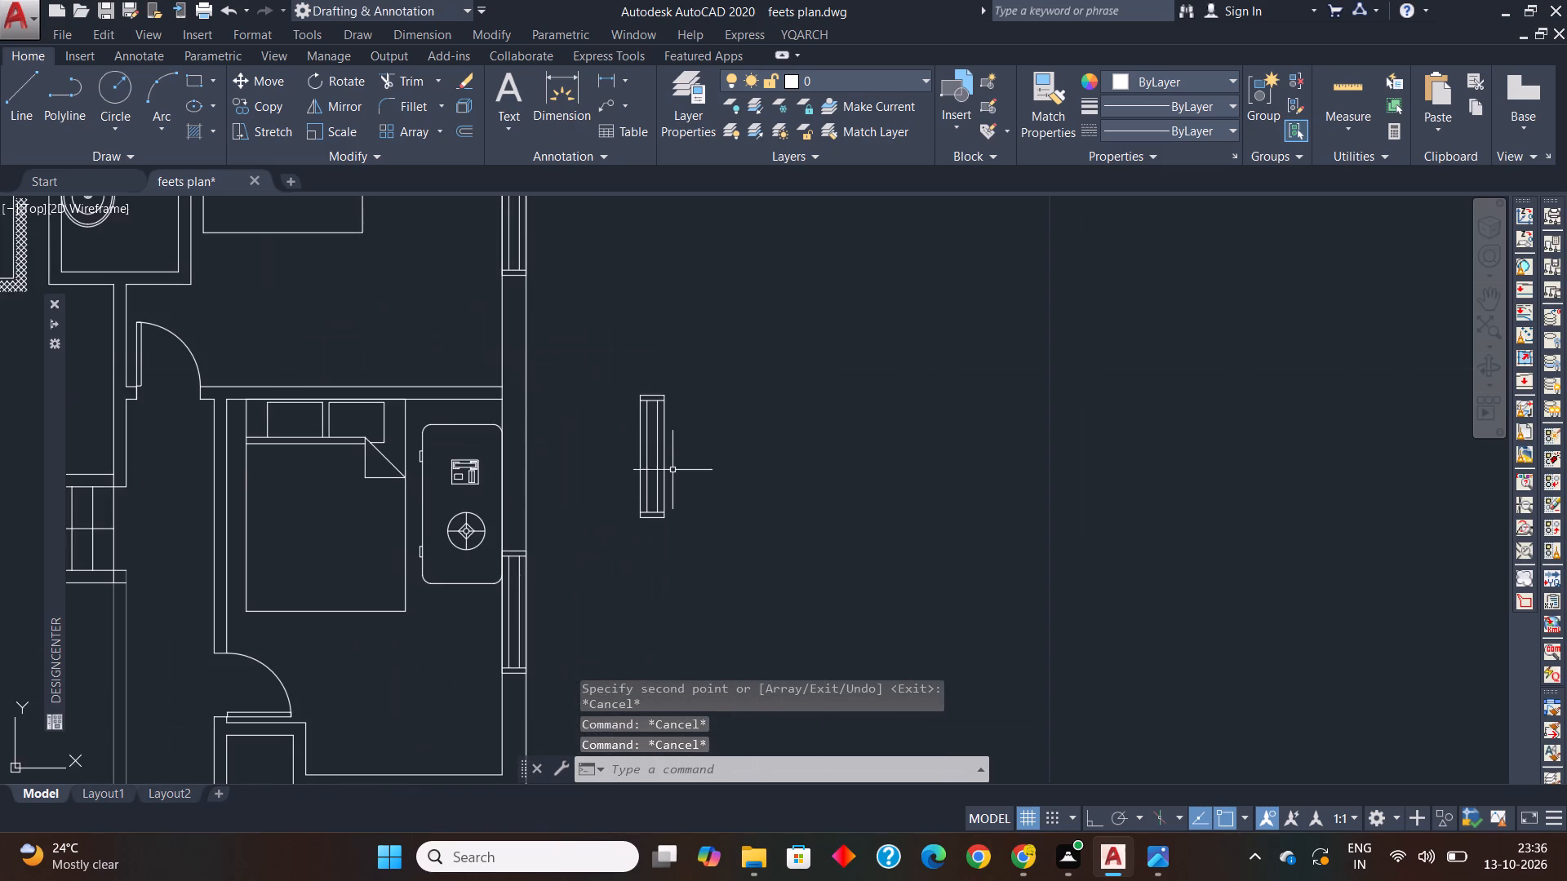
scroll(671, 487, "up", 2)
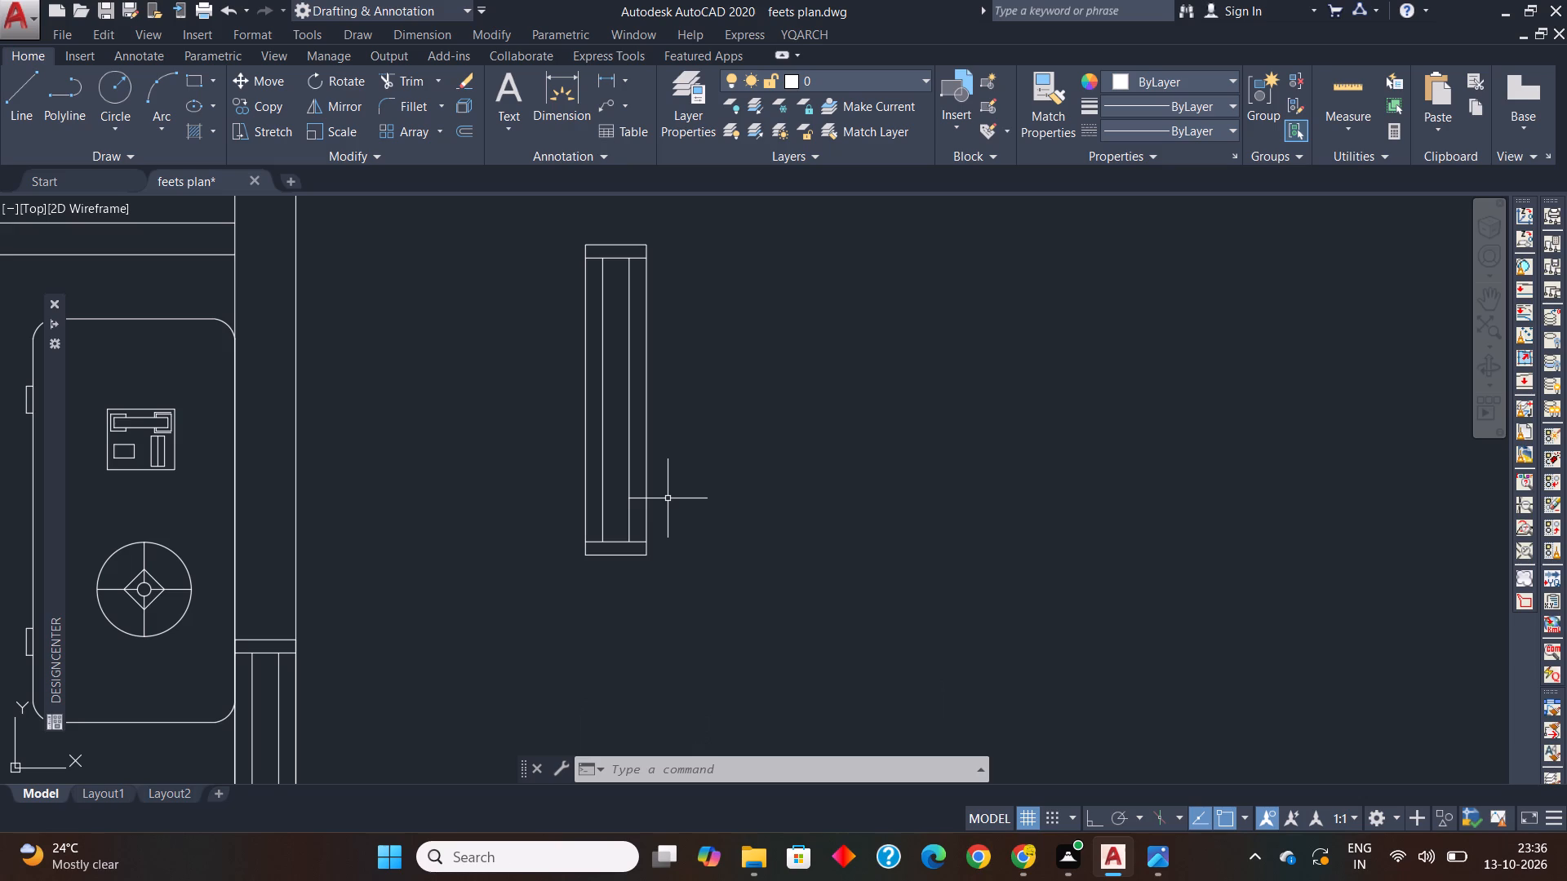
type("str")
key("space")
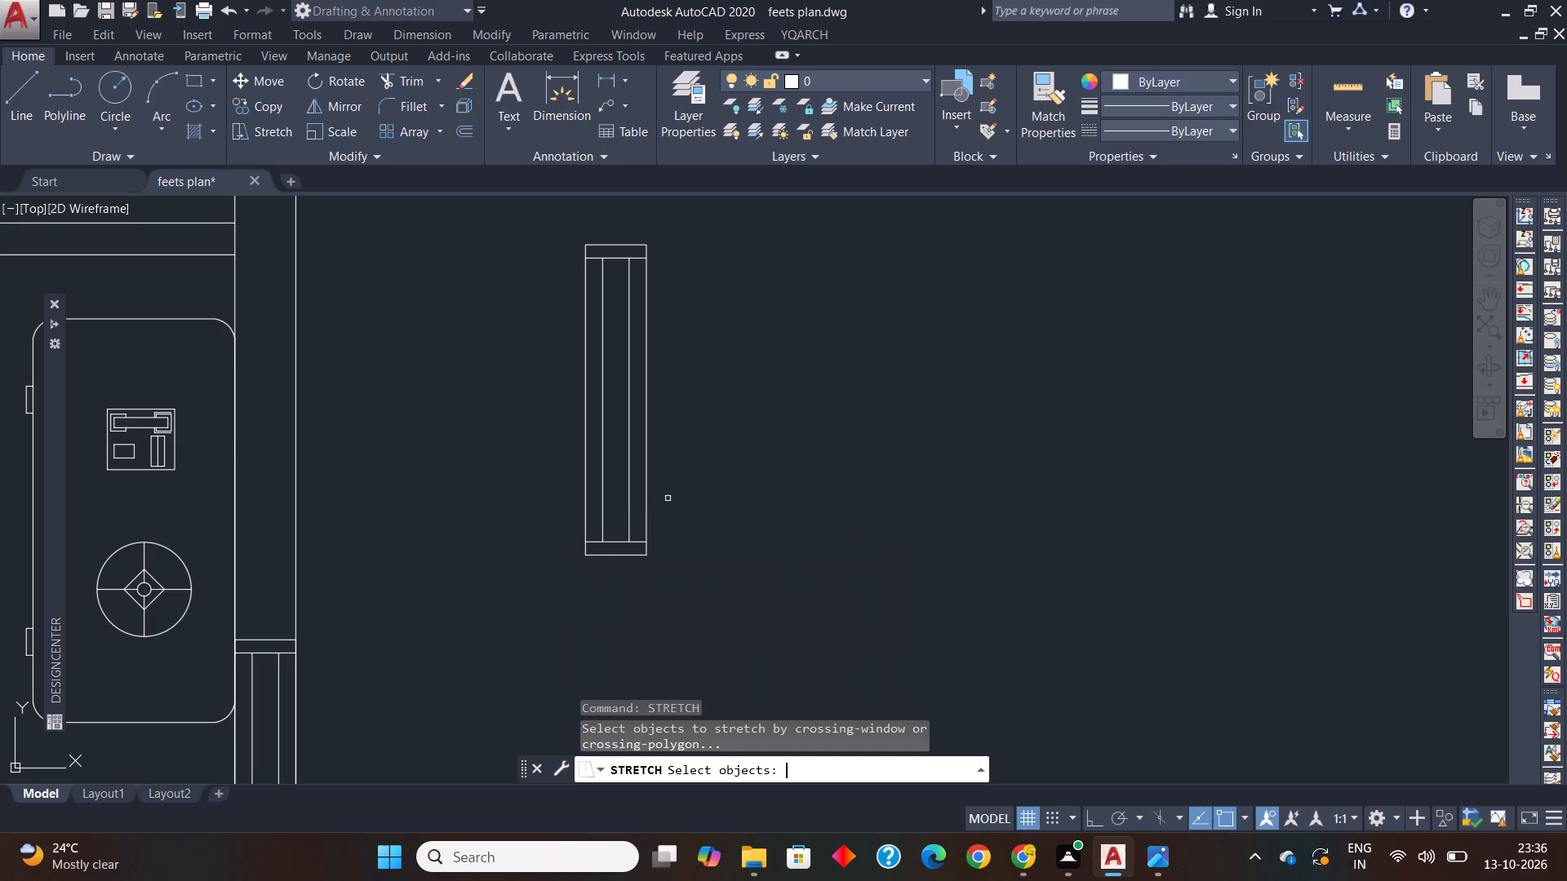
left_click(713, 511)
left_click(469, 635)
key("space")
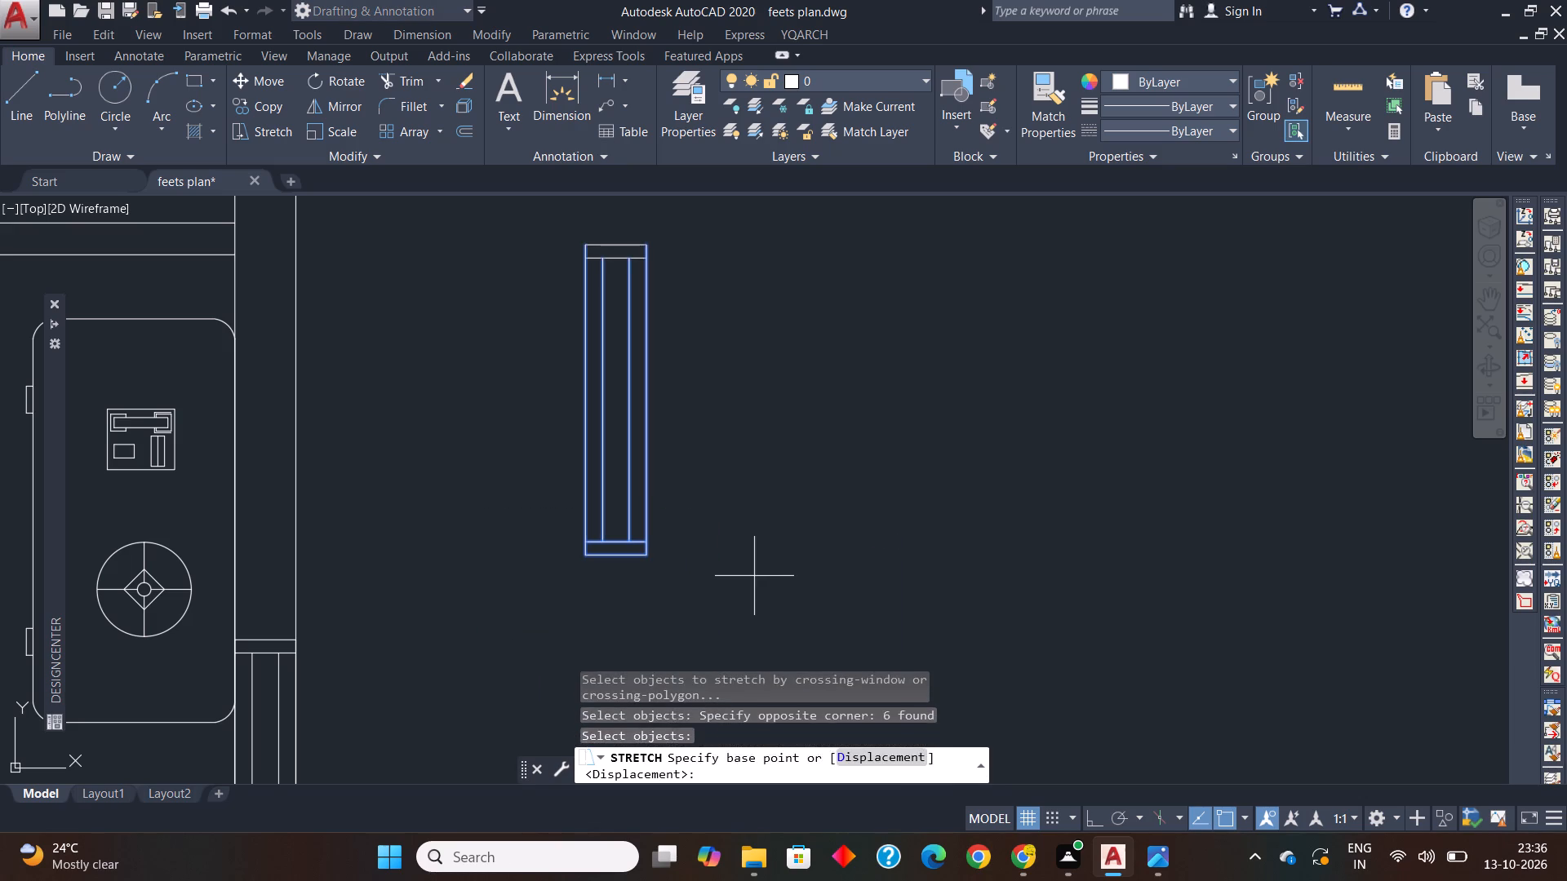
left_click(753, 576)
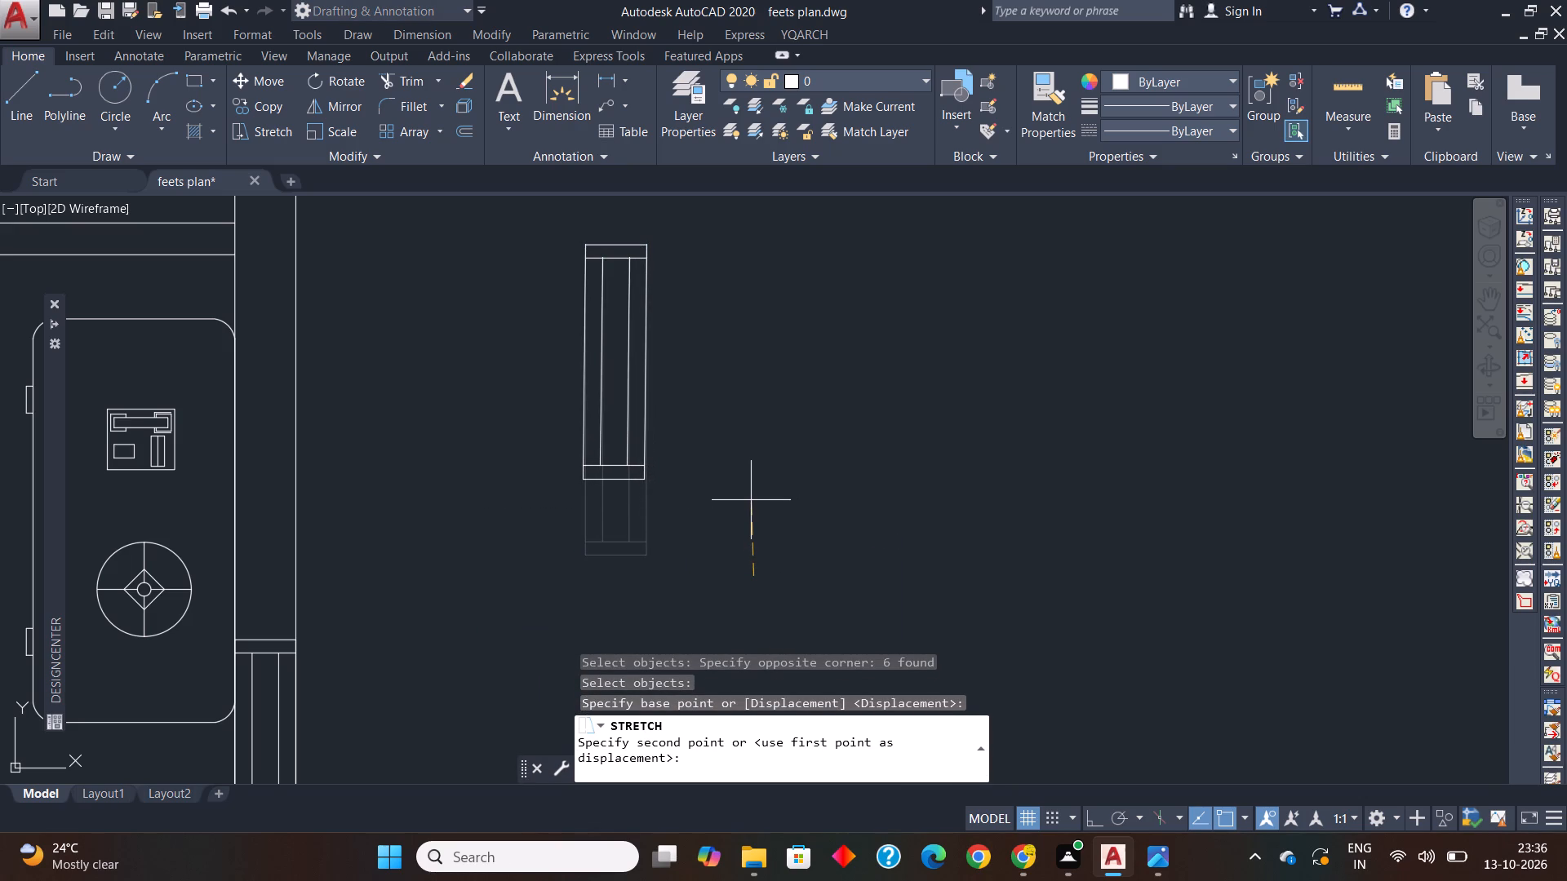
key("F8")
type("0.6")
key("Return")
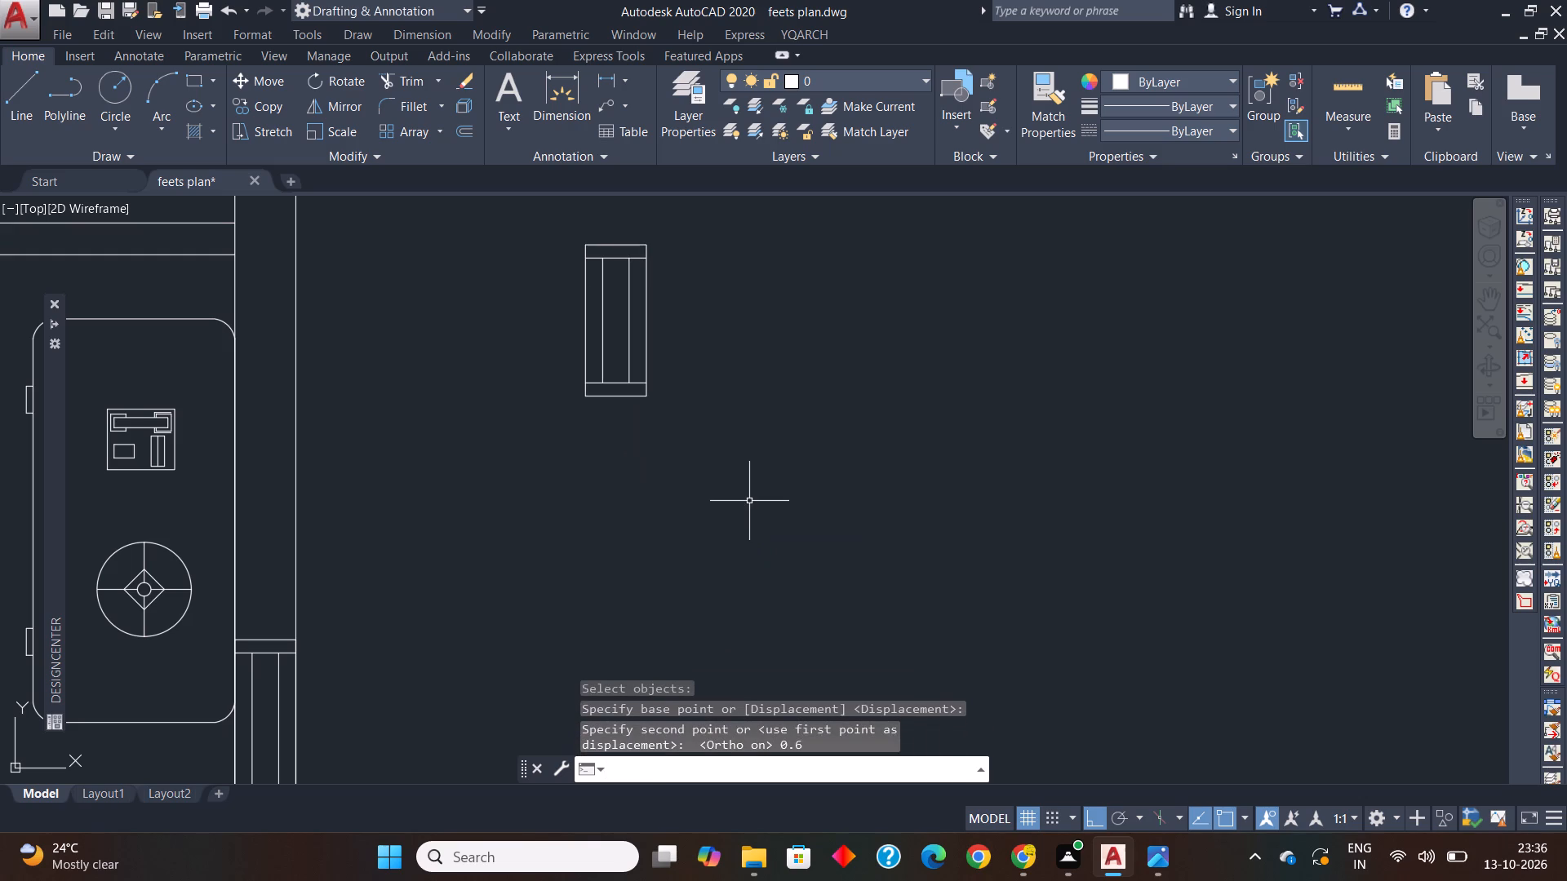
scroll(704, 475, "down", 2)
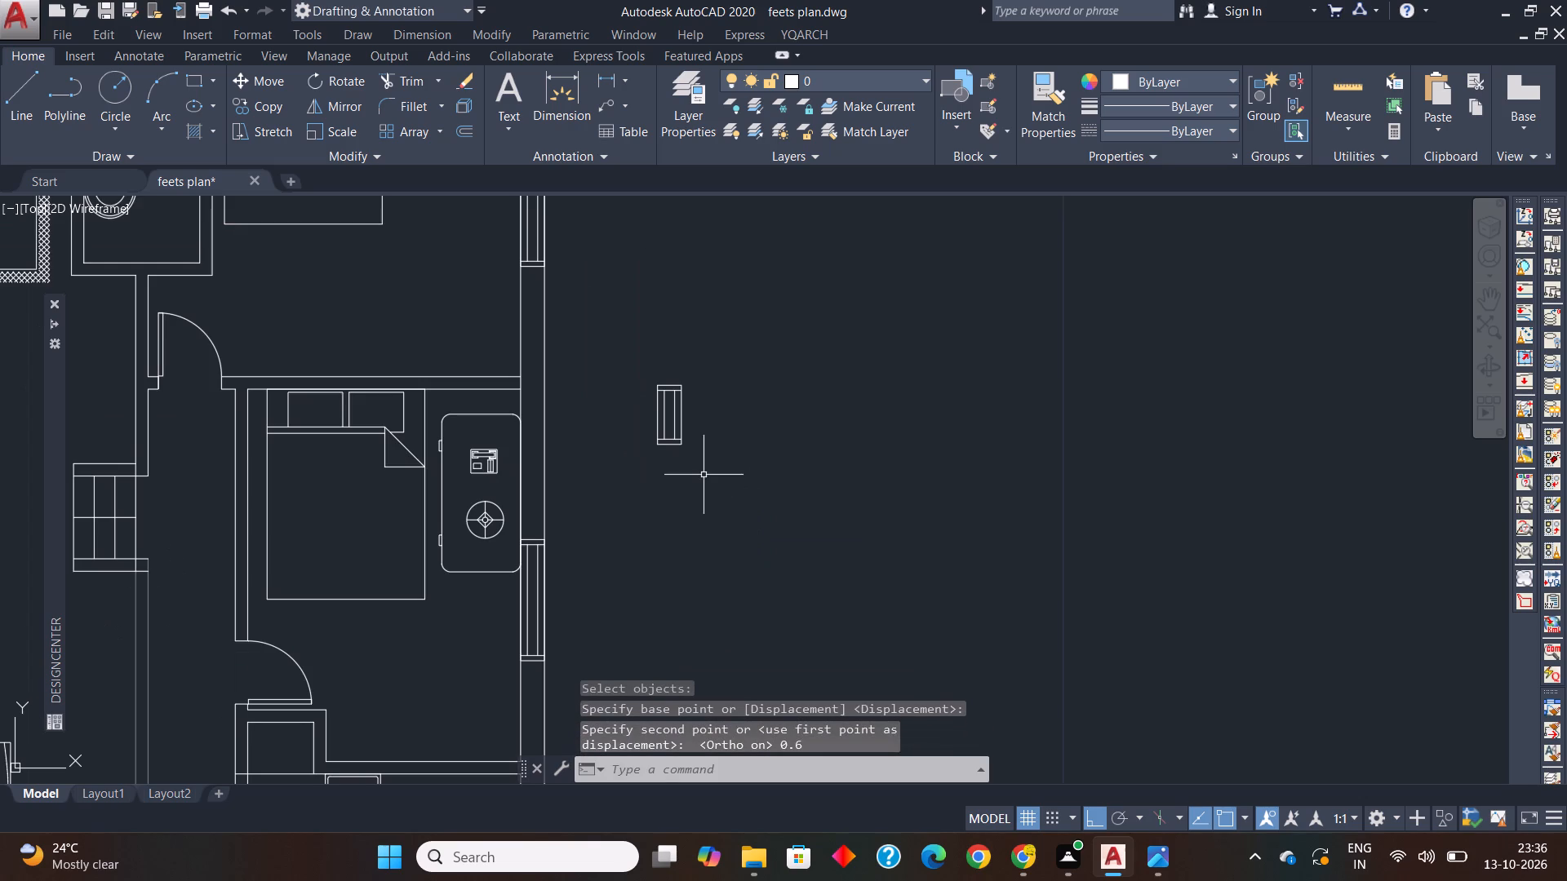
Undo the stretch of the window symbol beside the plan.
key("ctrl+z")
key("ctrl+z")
Copy the window symbol beside the plan to an empty spot just below and to its right.
scroll(704, 475, "down", 2)
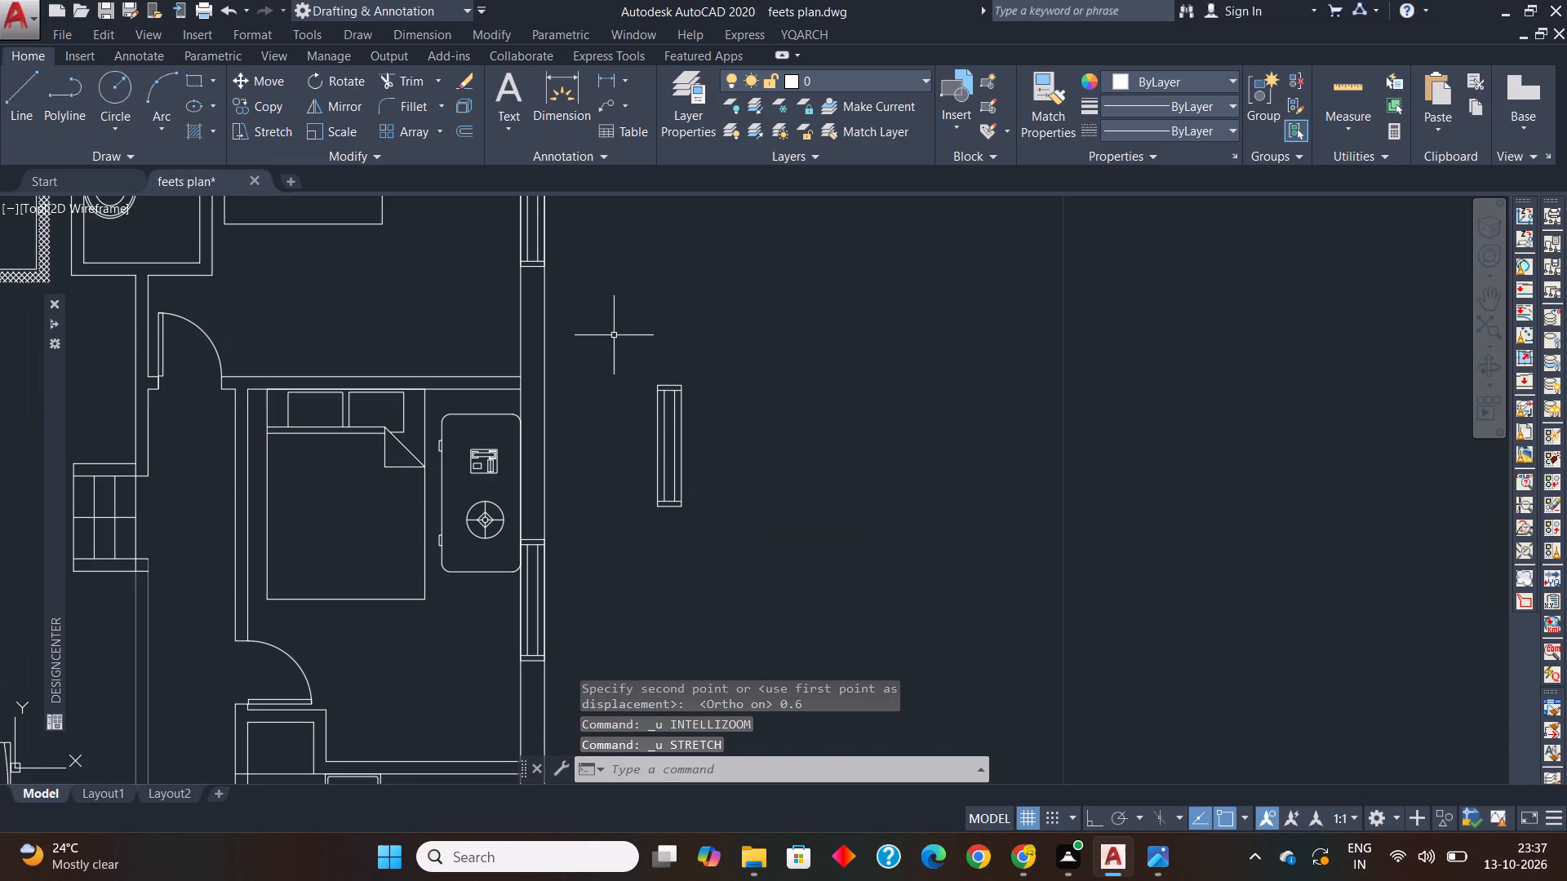
left_click(614, 334)
left_click(744, 576)
key("c")
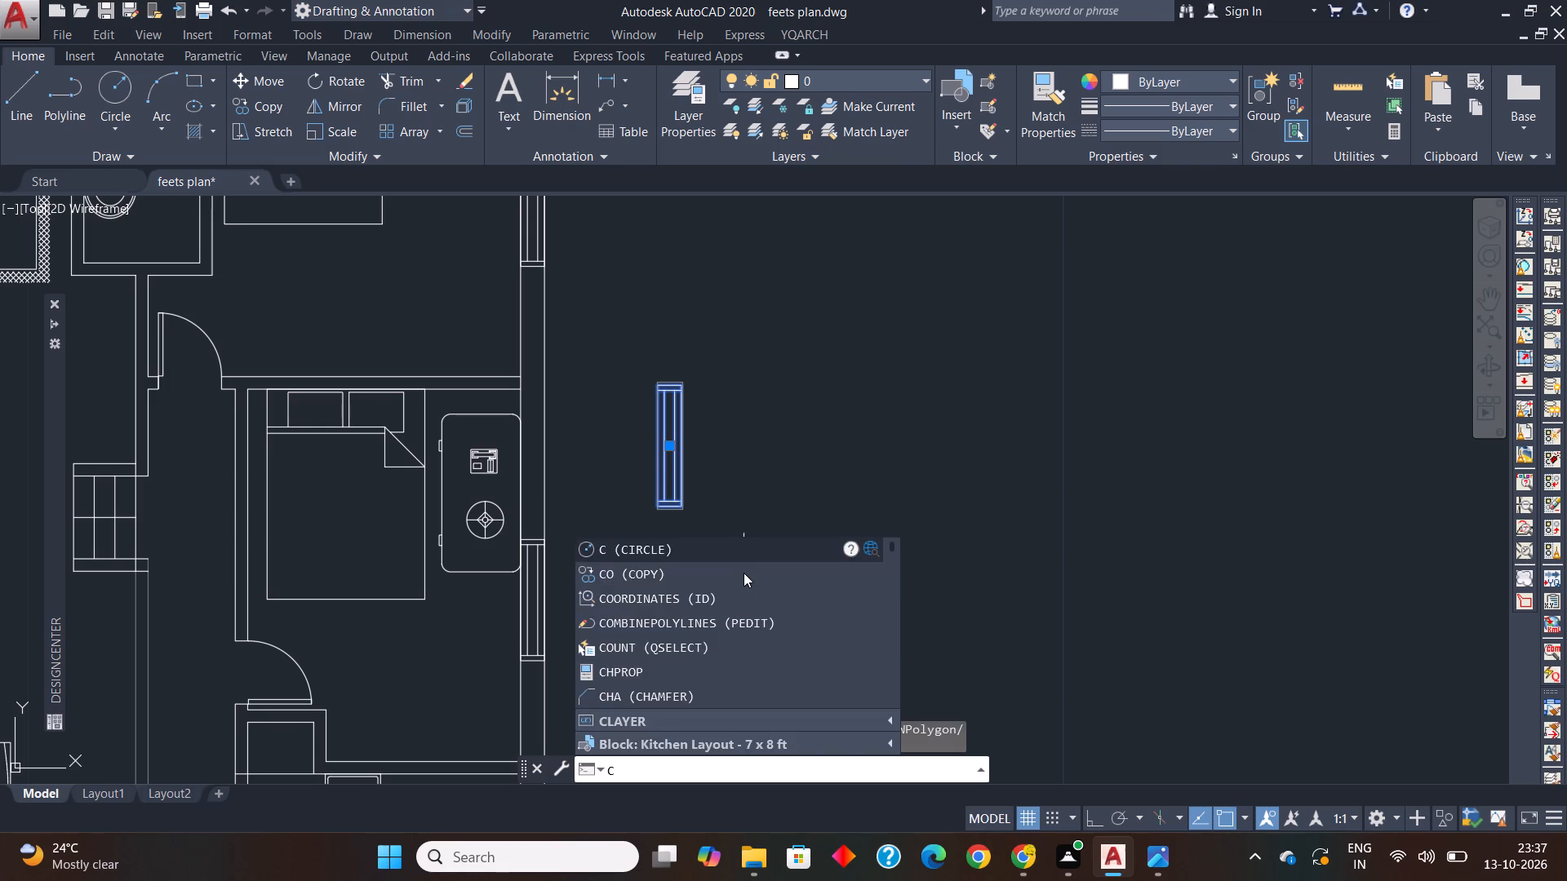
type("o")
key("space")
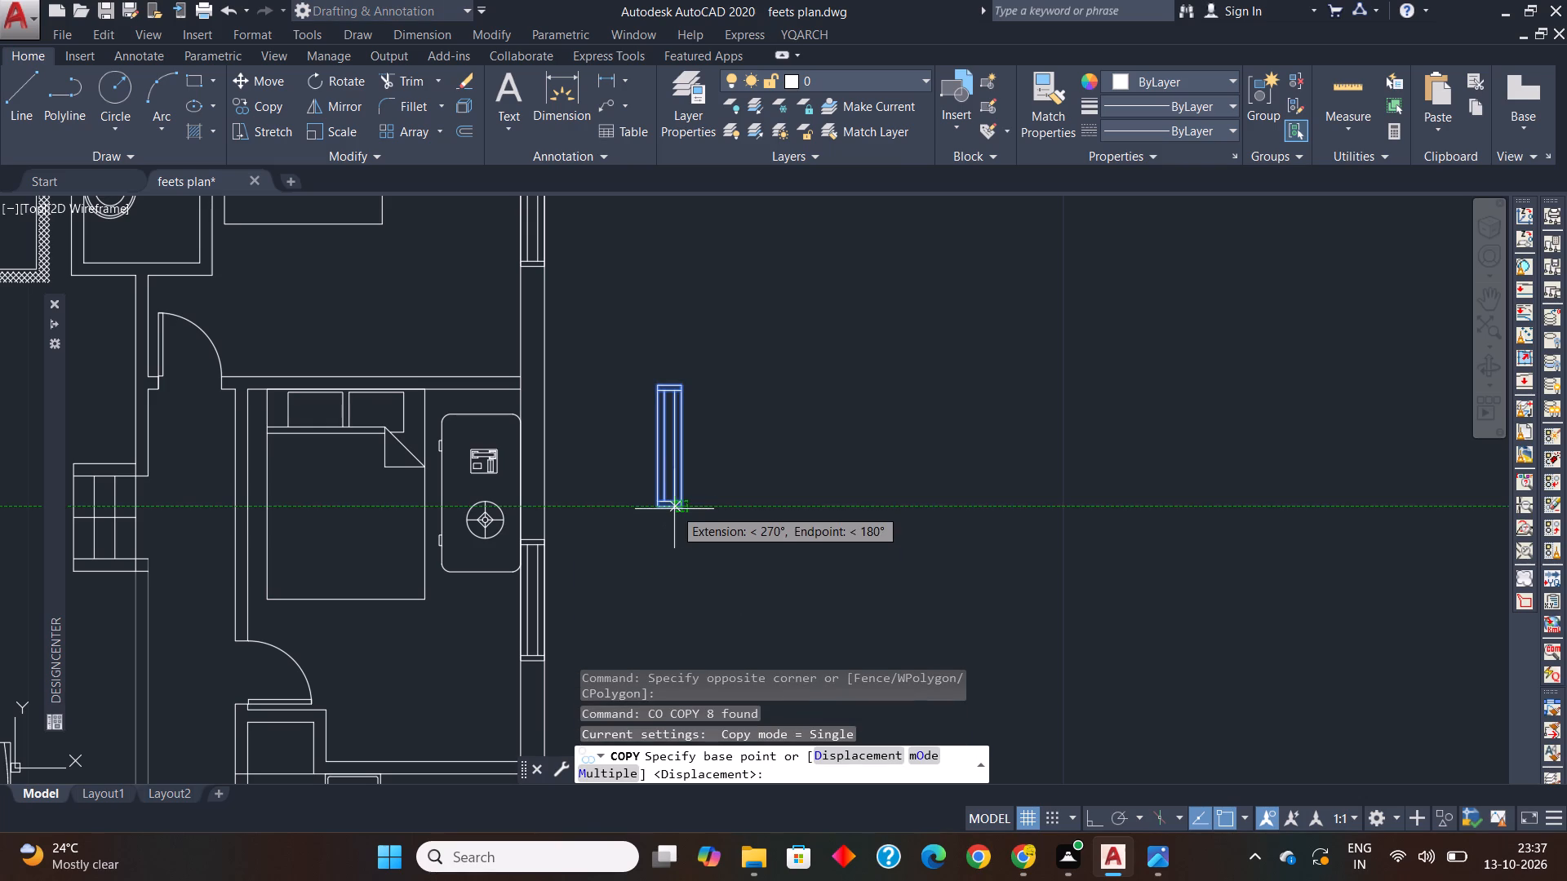
left_click(674, 509)
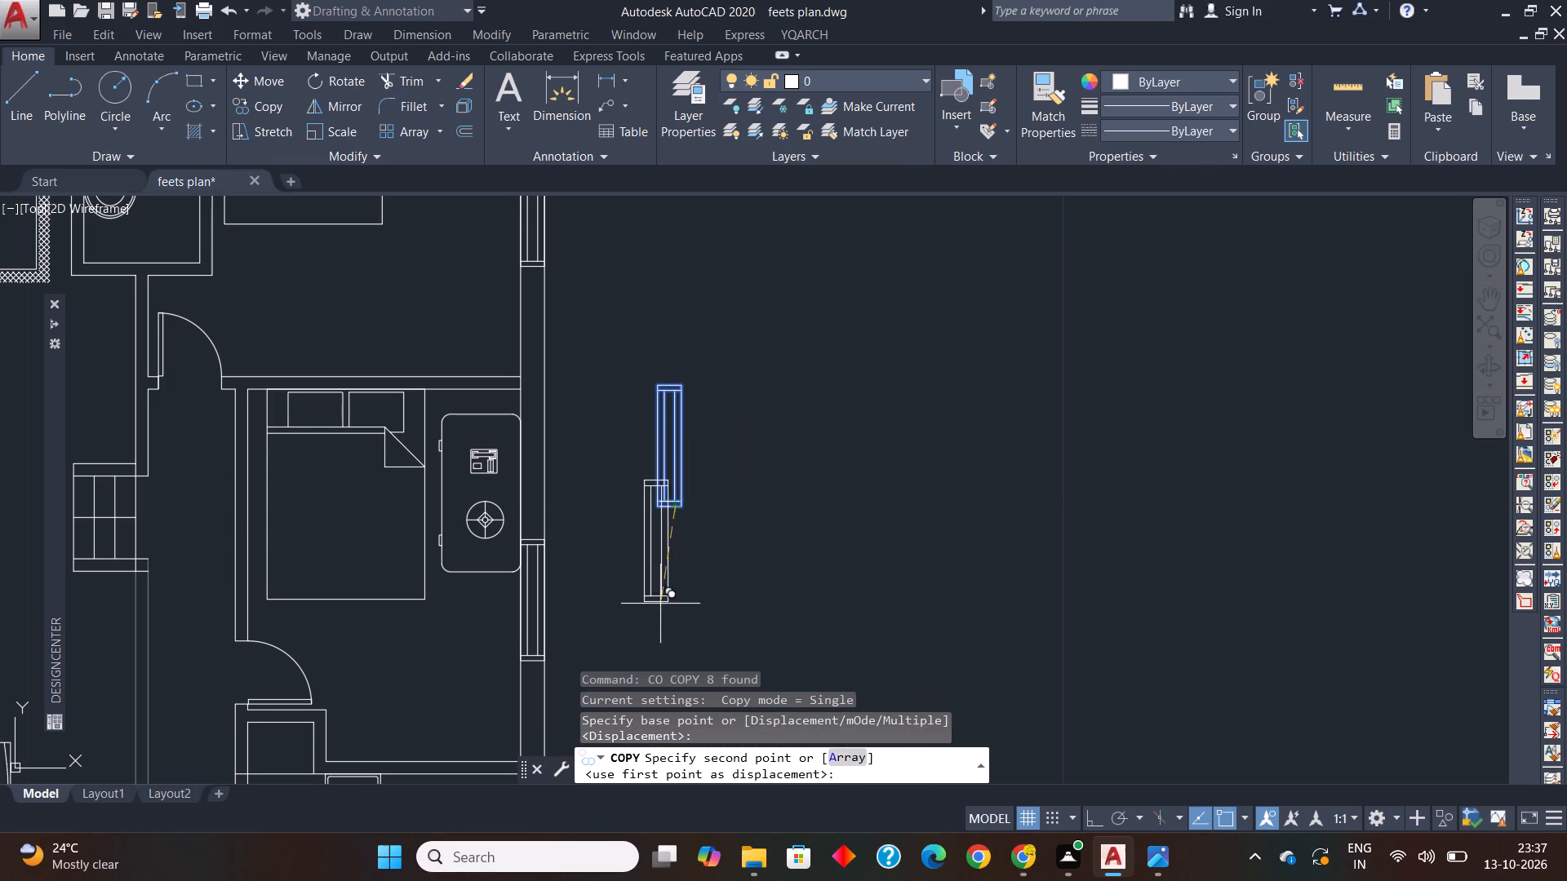
left_click(778, 609)
Stretch the lower end of the copied window symbol upward by 0.6 to make a shorter version.
key("s")
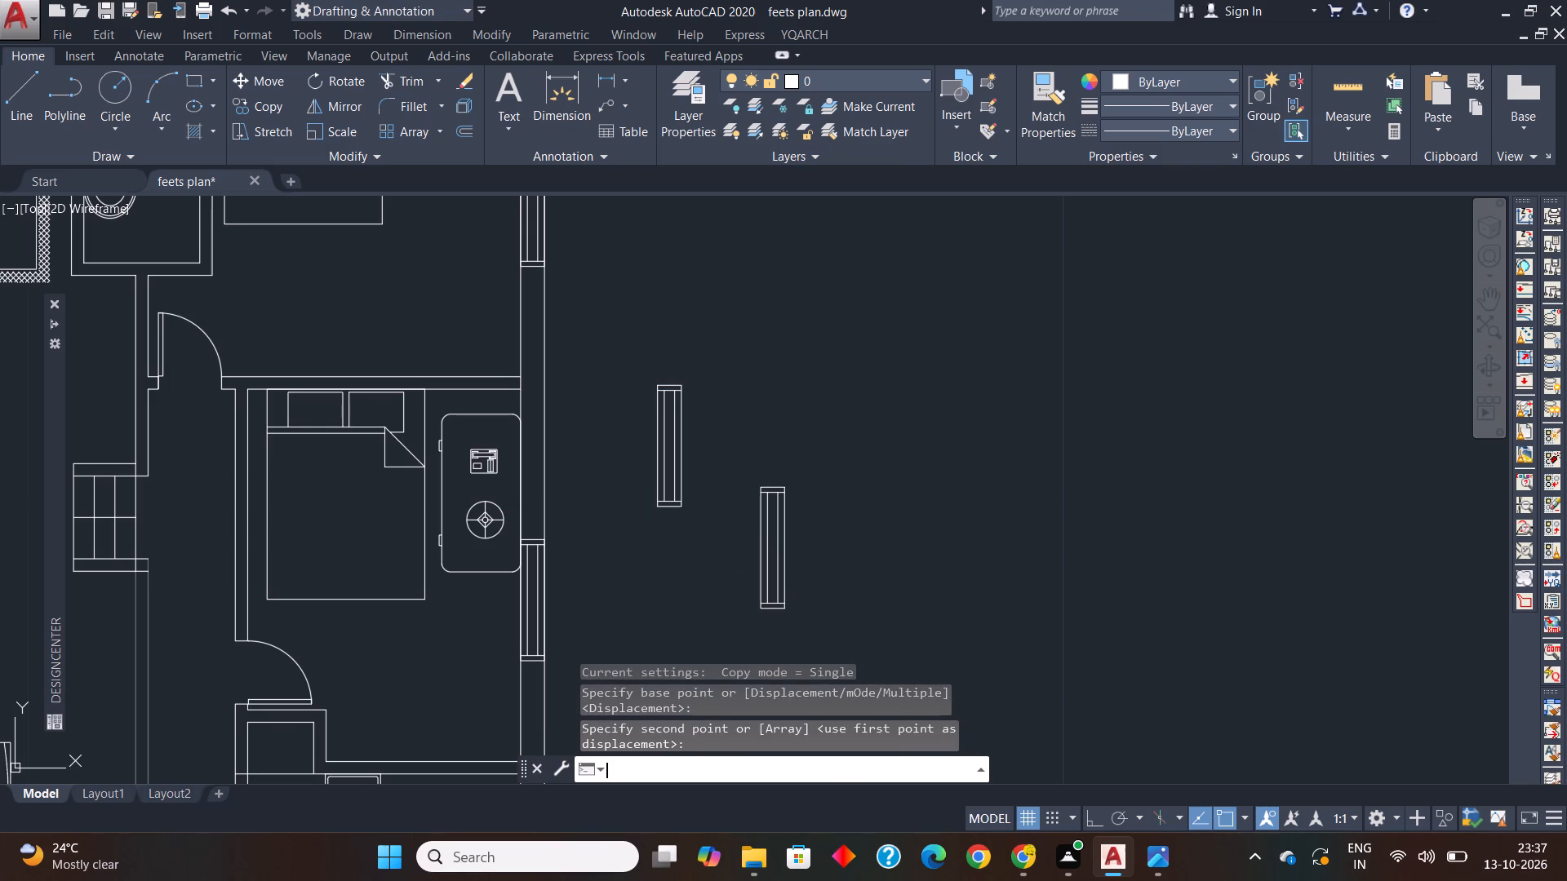
type("tr")
key("space")
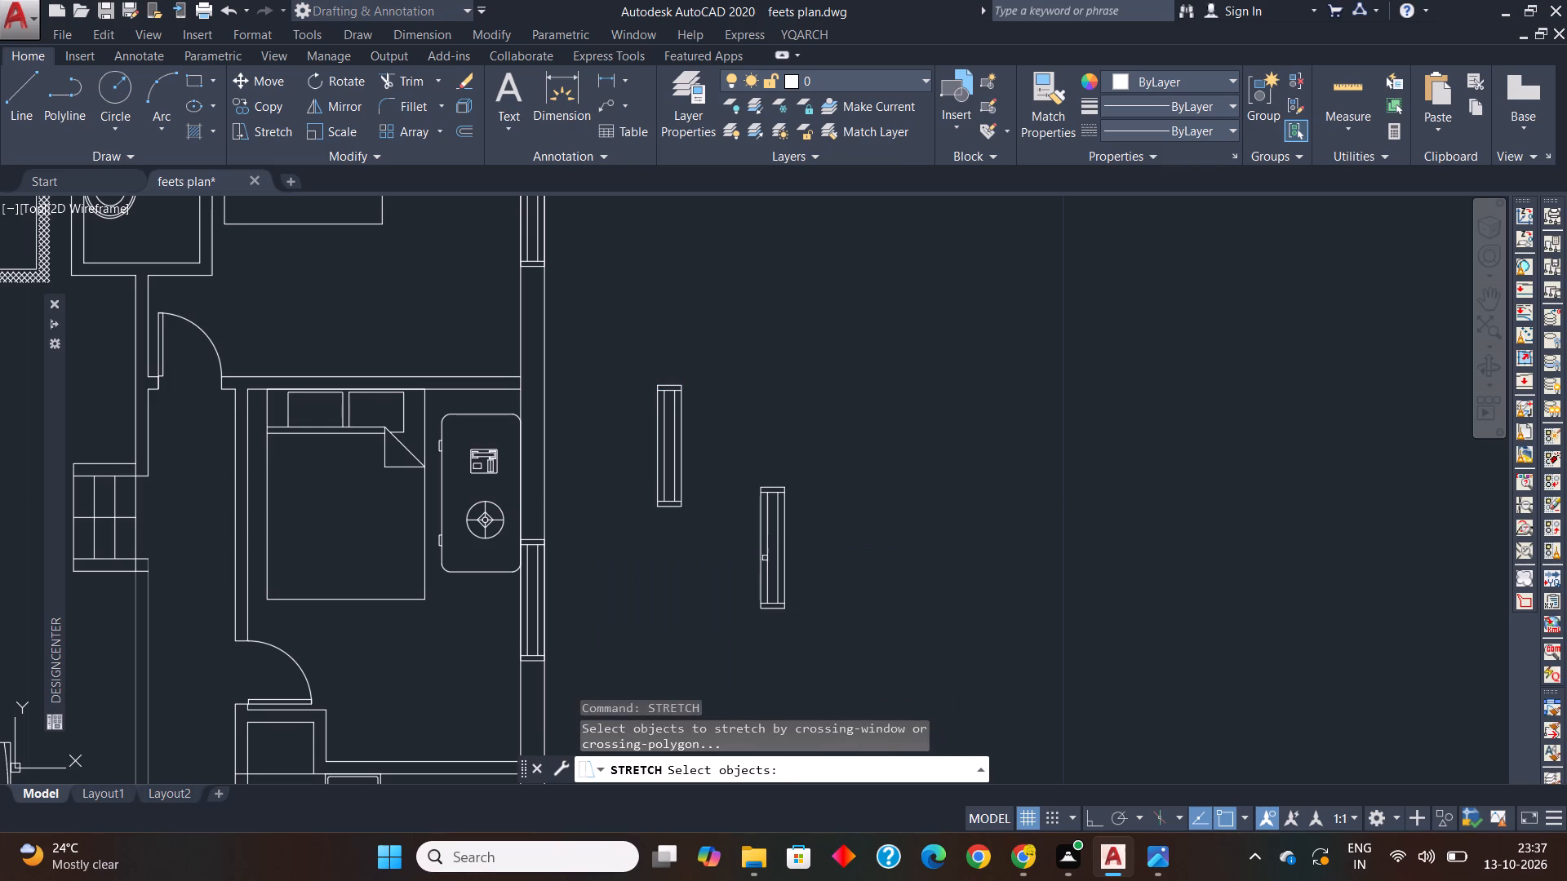
scroll(784, 605, "up", 2)
left_click(813, 581)
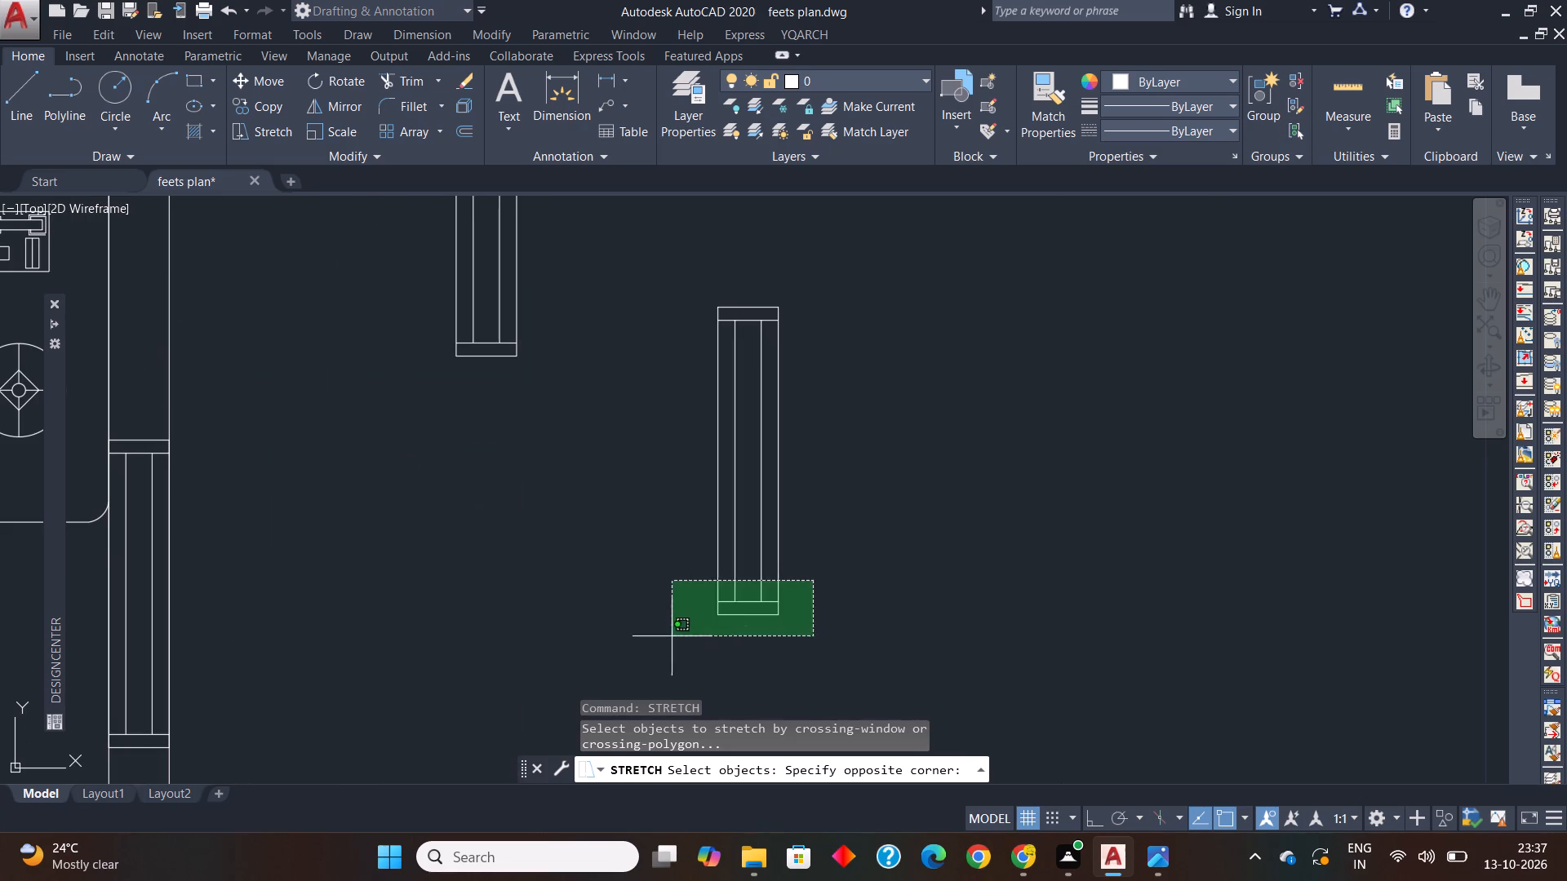
left_click(619, 644)
key("space")
left_click(778, 616)
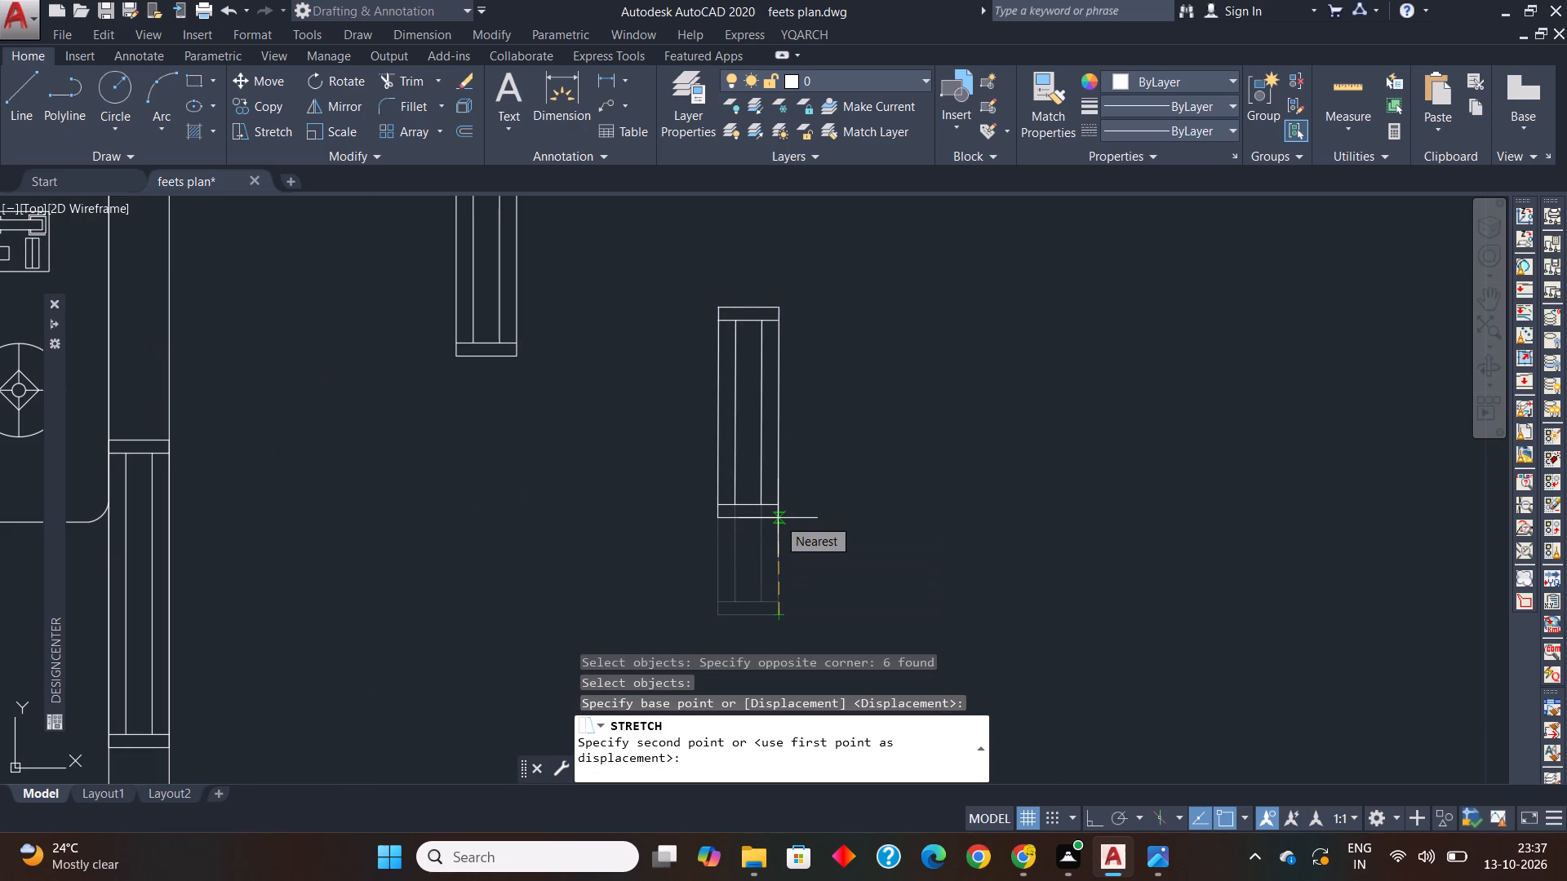
type("0.6")
key("Return")
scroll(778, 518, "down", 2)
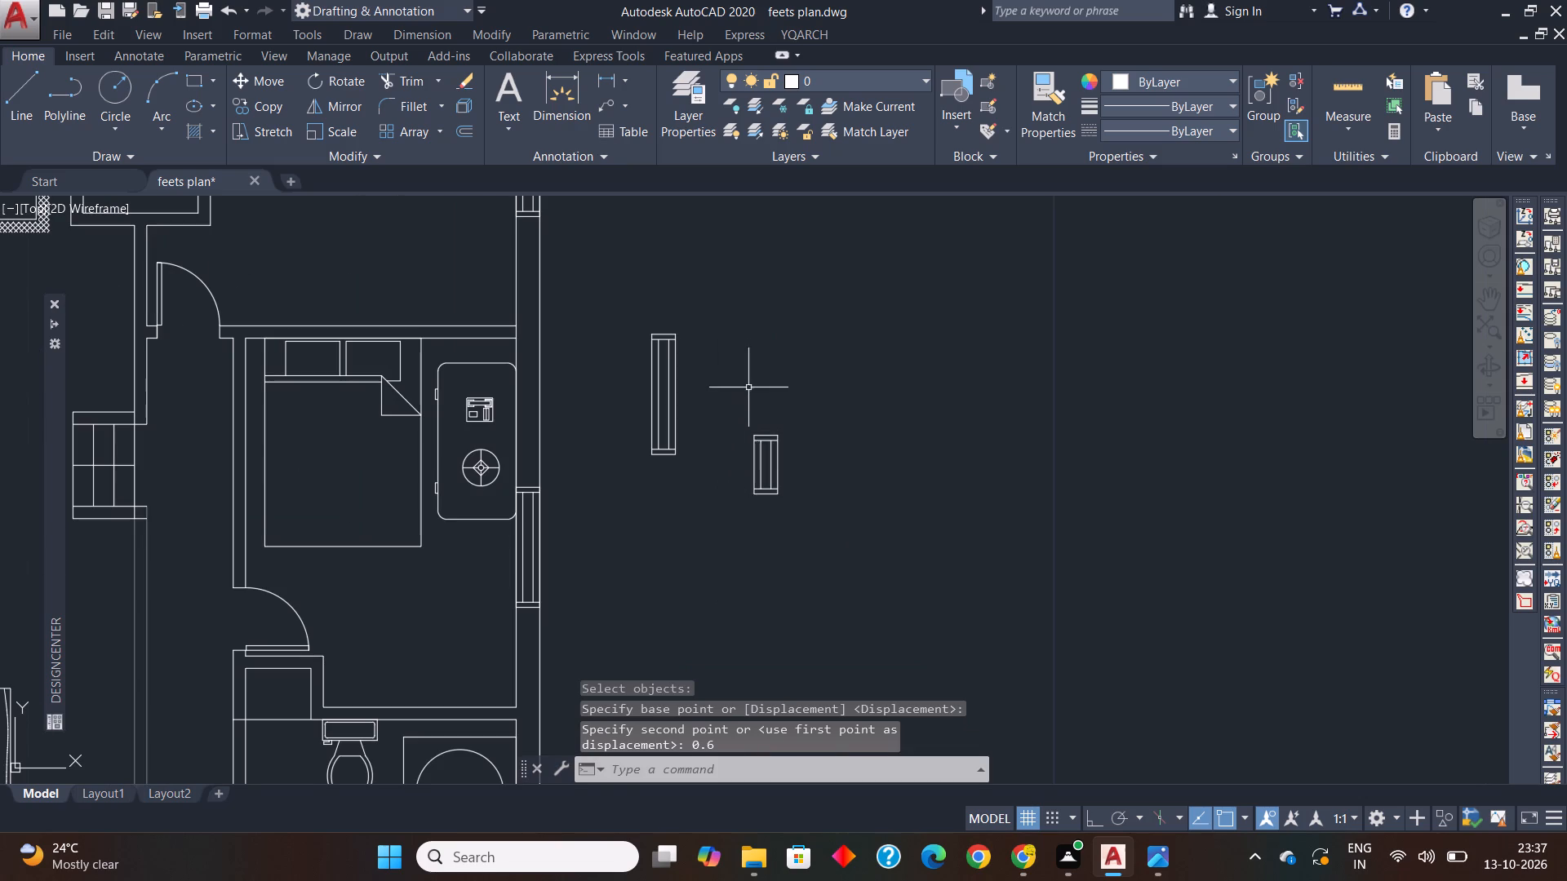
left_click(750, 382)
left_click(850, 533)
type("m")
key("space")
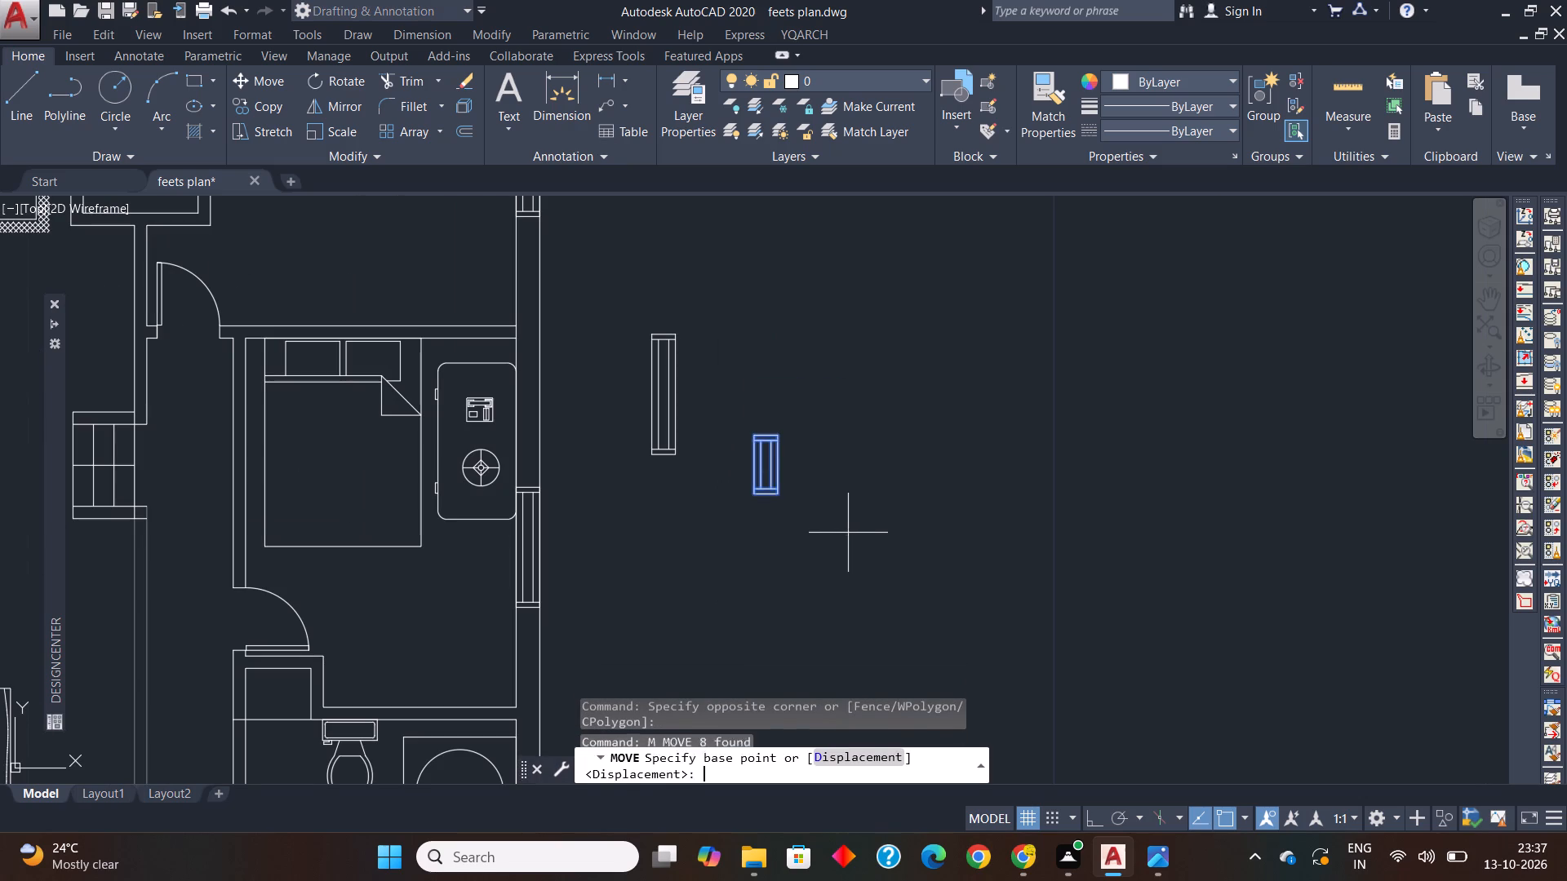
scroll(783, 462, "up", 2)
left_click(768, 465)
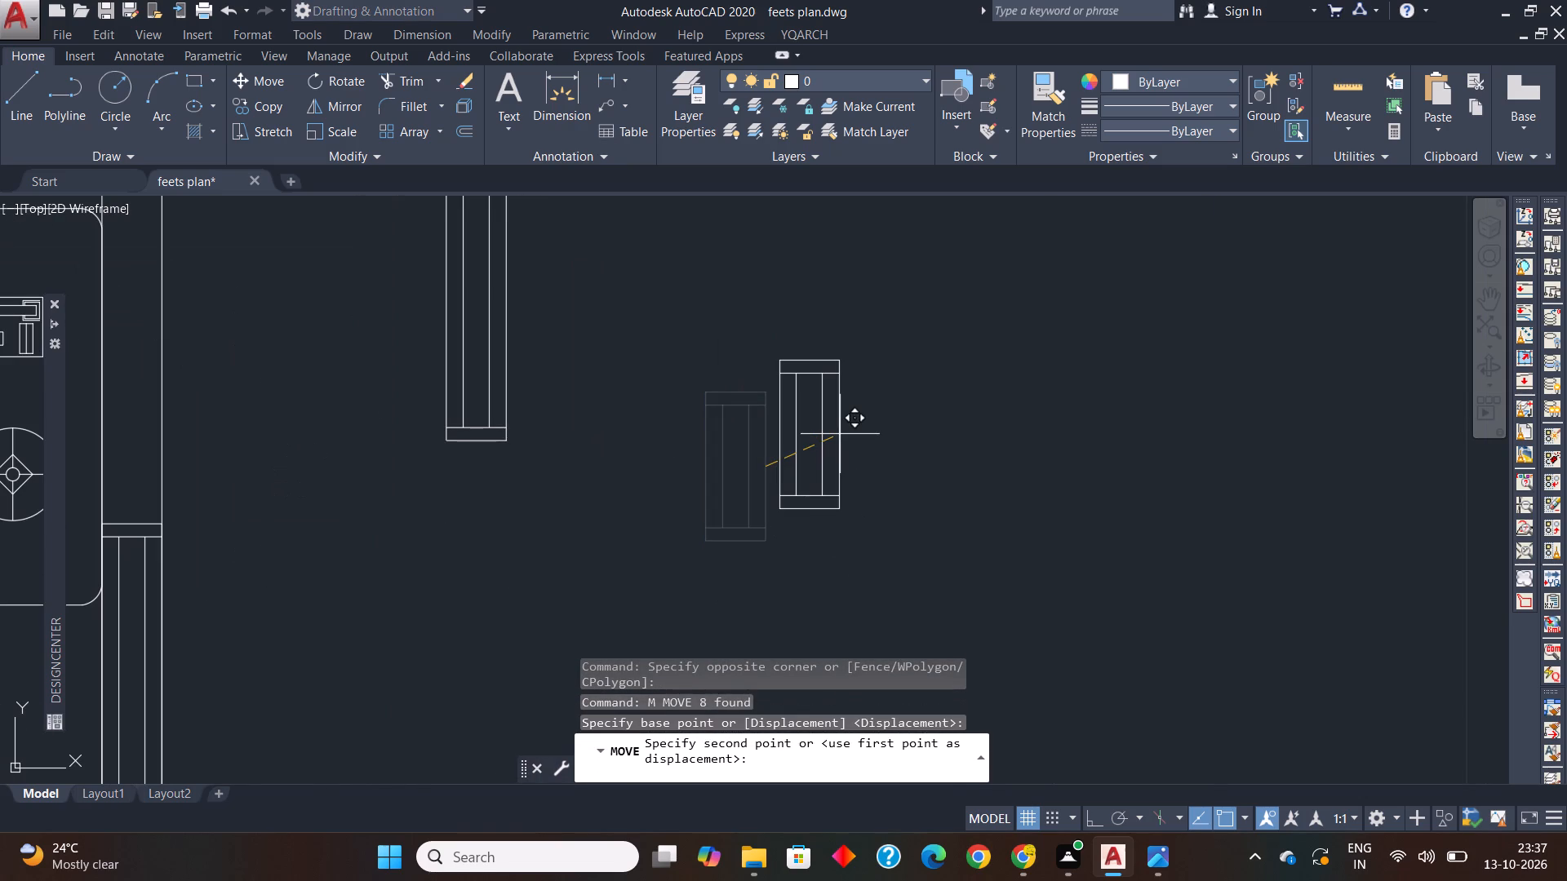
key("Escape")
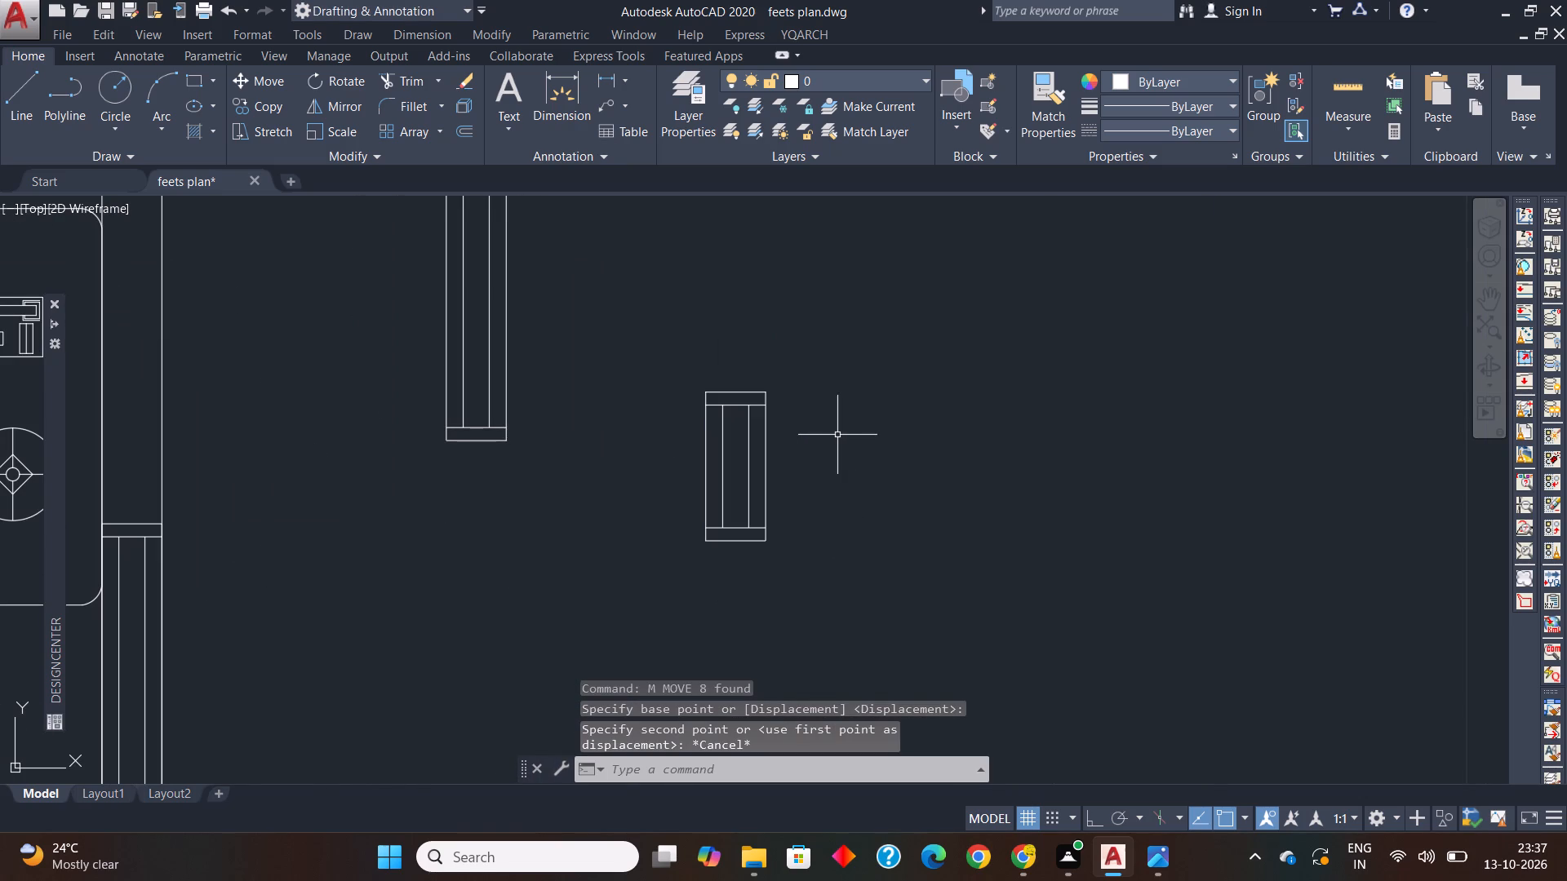
Copy the short window symbol into the outer wall of the bathroom beside the bathtub, using its outer edge's midpoint as base point.
key("c")
type("o")
key("space")
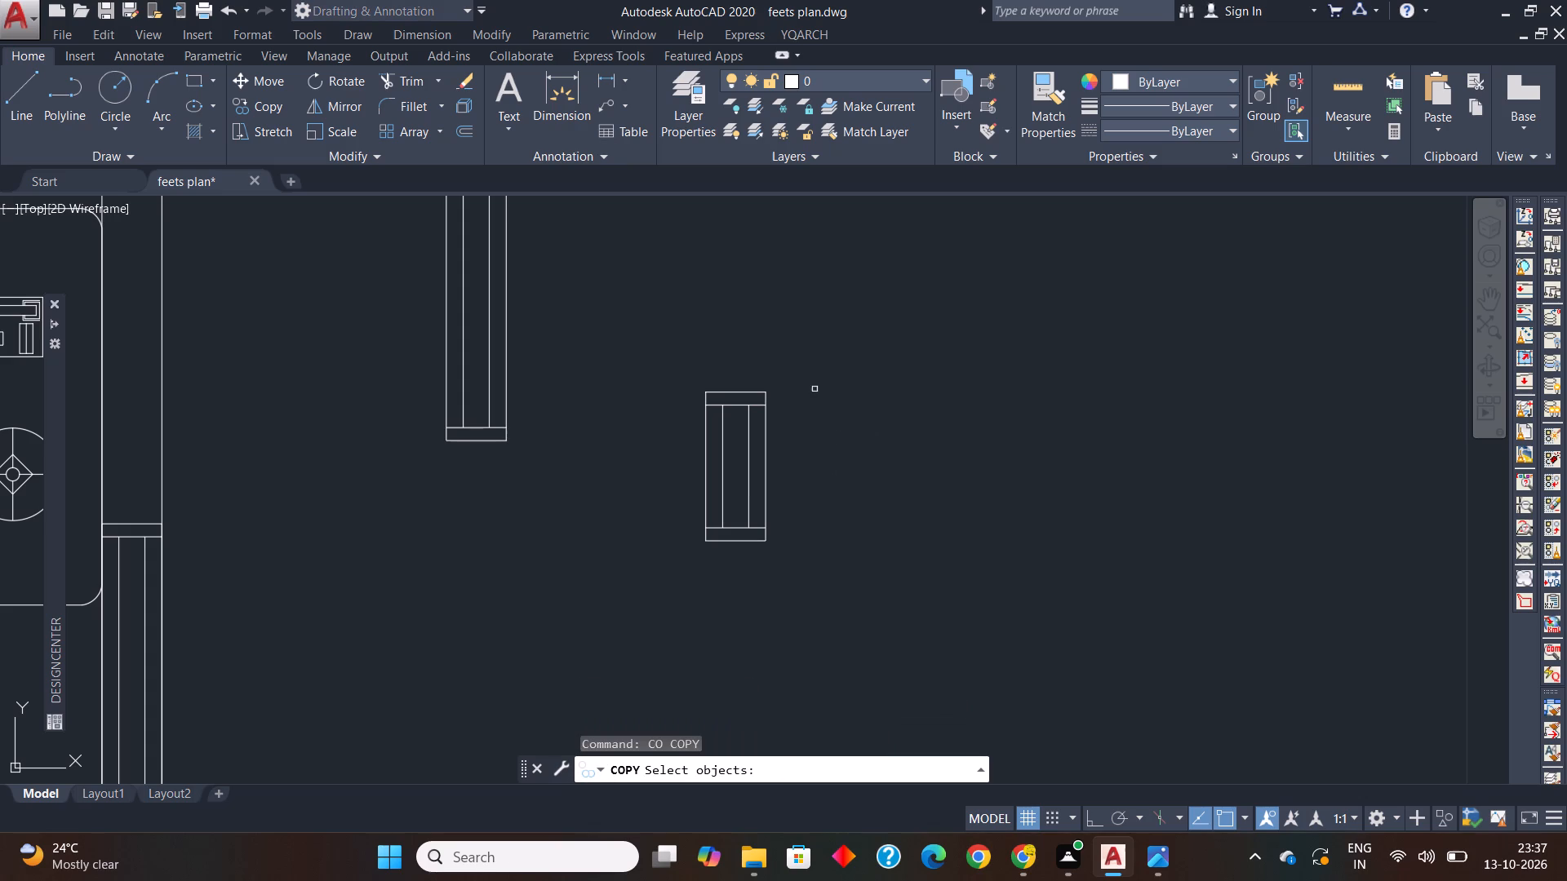
left_click(818, 344)
left_click(618, 591)
key("space")
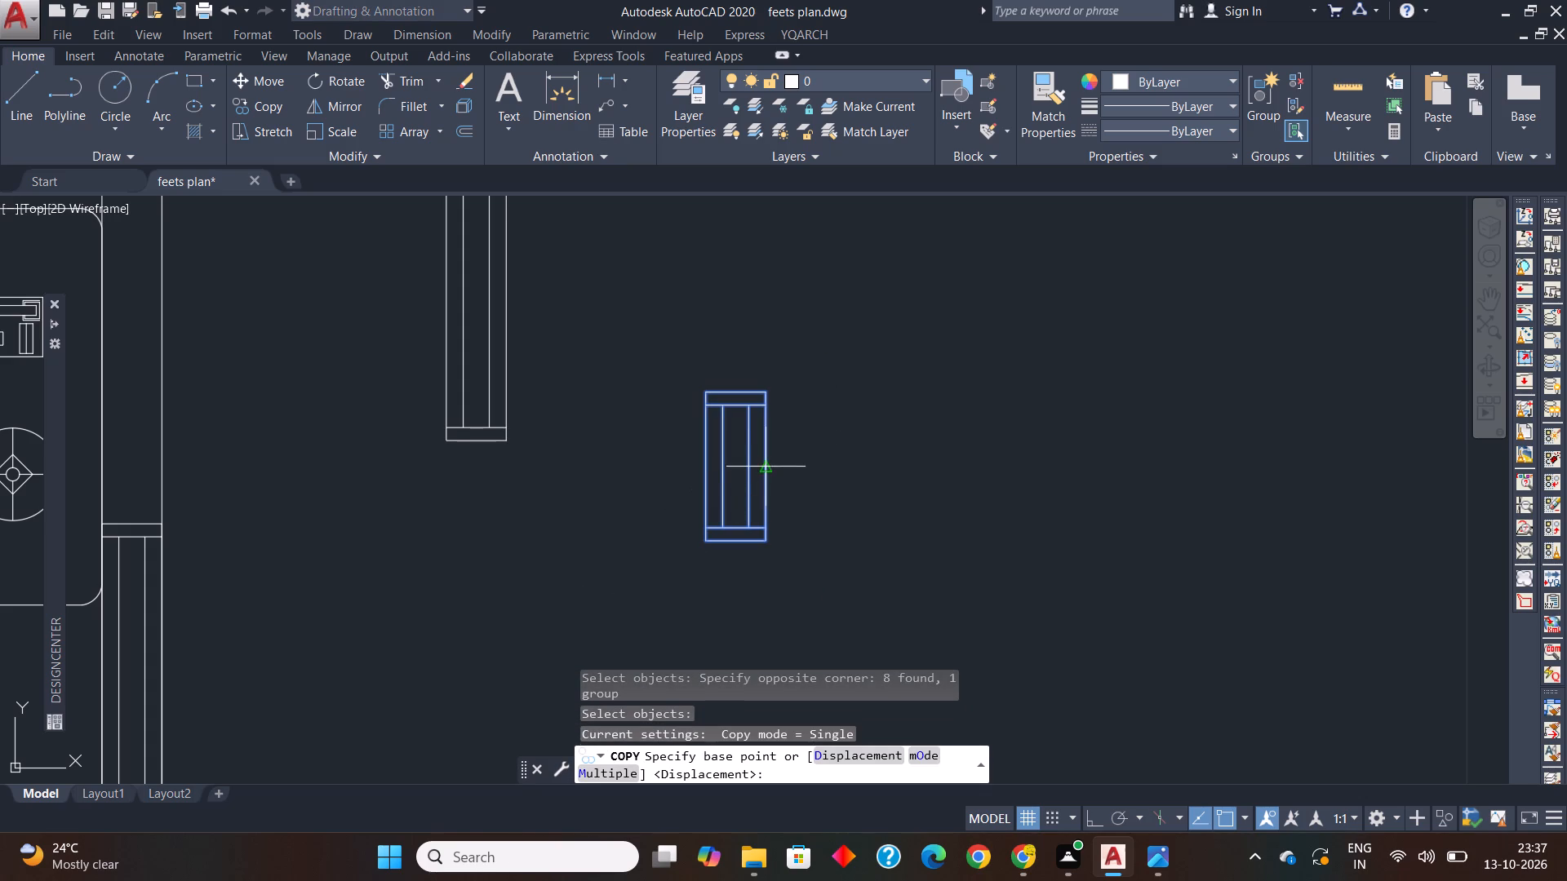
left_click(769, 469)
scroll(899, 396, "down", 5)
scroll(829, 532, "up", 2)
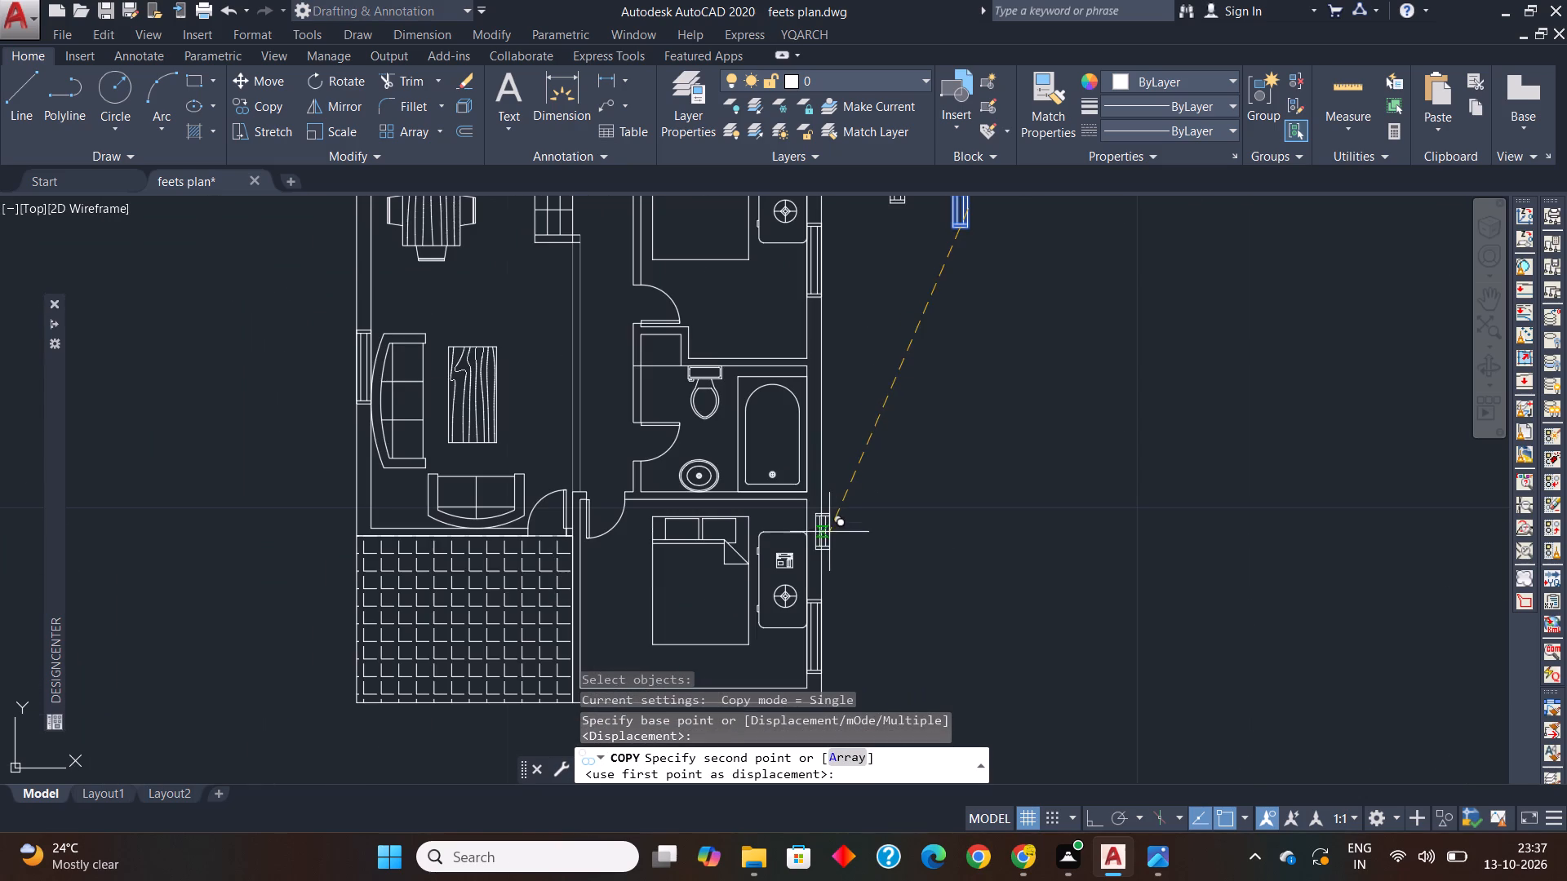
middle_click_drag(821, 474, 814, 547)
scroll(813, 501, "up", 2)
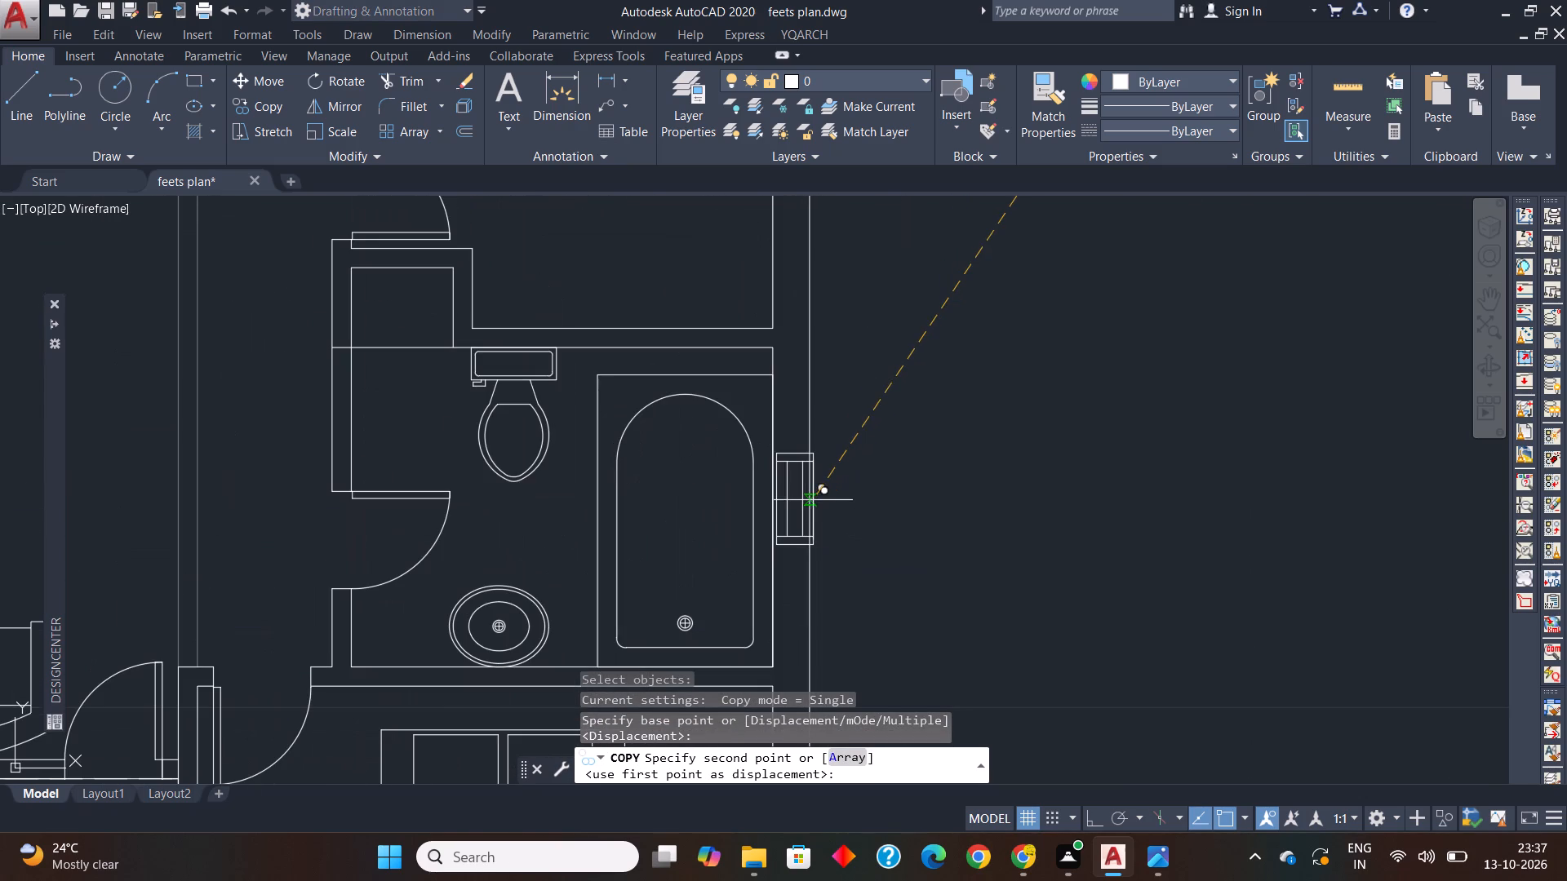
left_click(810, 489)
Rotate the short window symbol beside the plan by 90° so it lies horizontally.
scroll(808, 543, "down", 2)
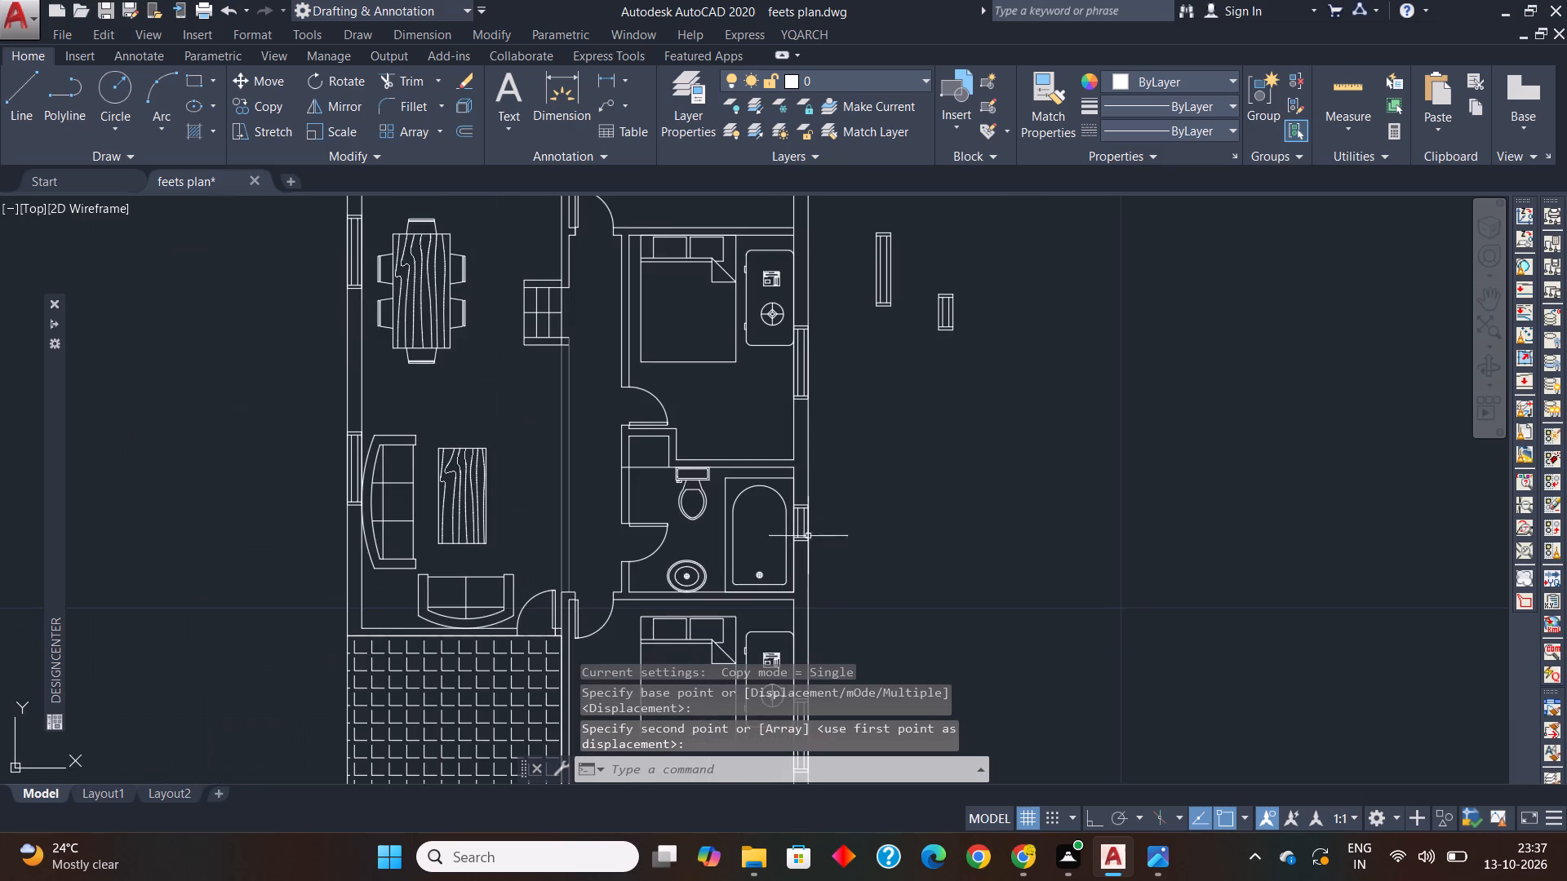
middle_click_drag(832, 477, 815, 723)
scroll(887, 564, "up", 1)
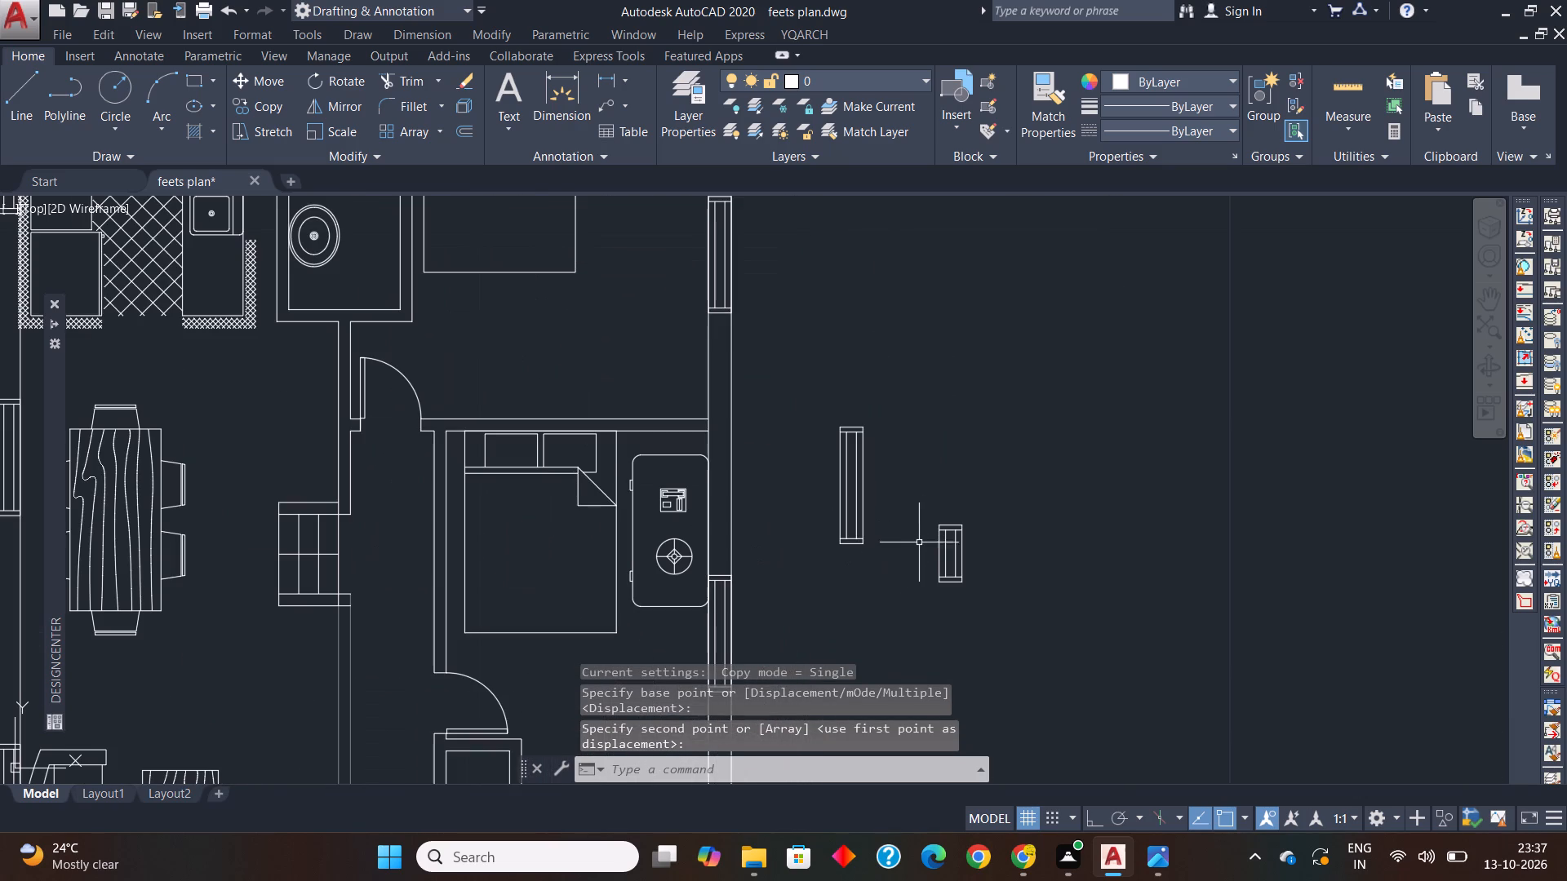
left_click(916, 493)
left_click(997, 594)
type("ro")
key("space")
left_click(961, 549)
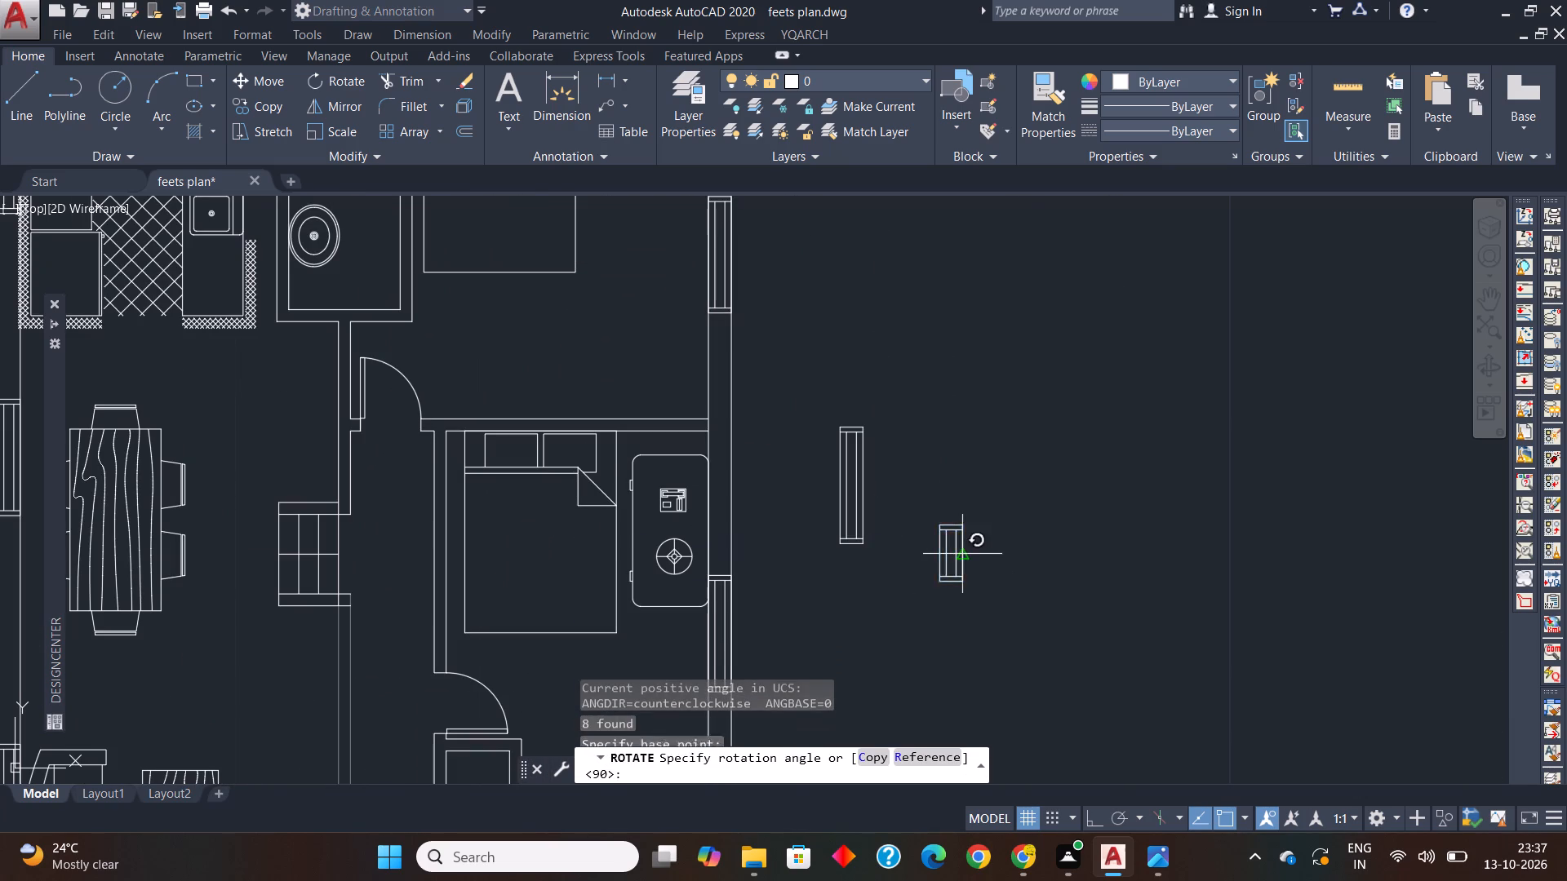
left_click(952, 418)
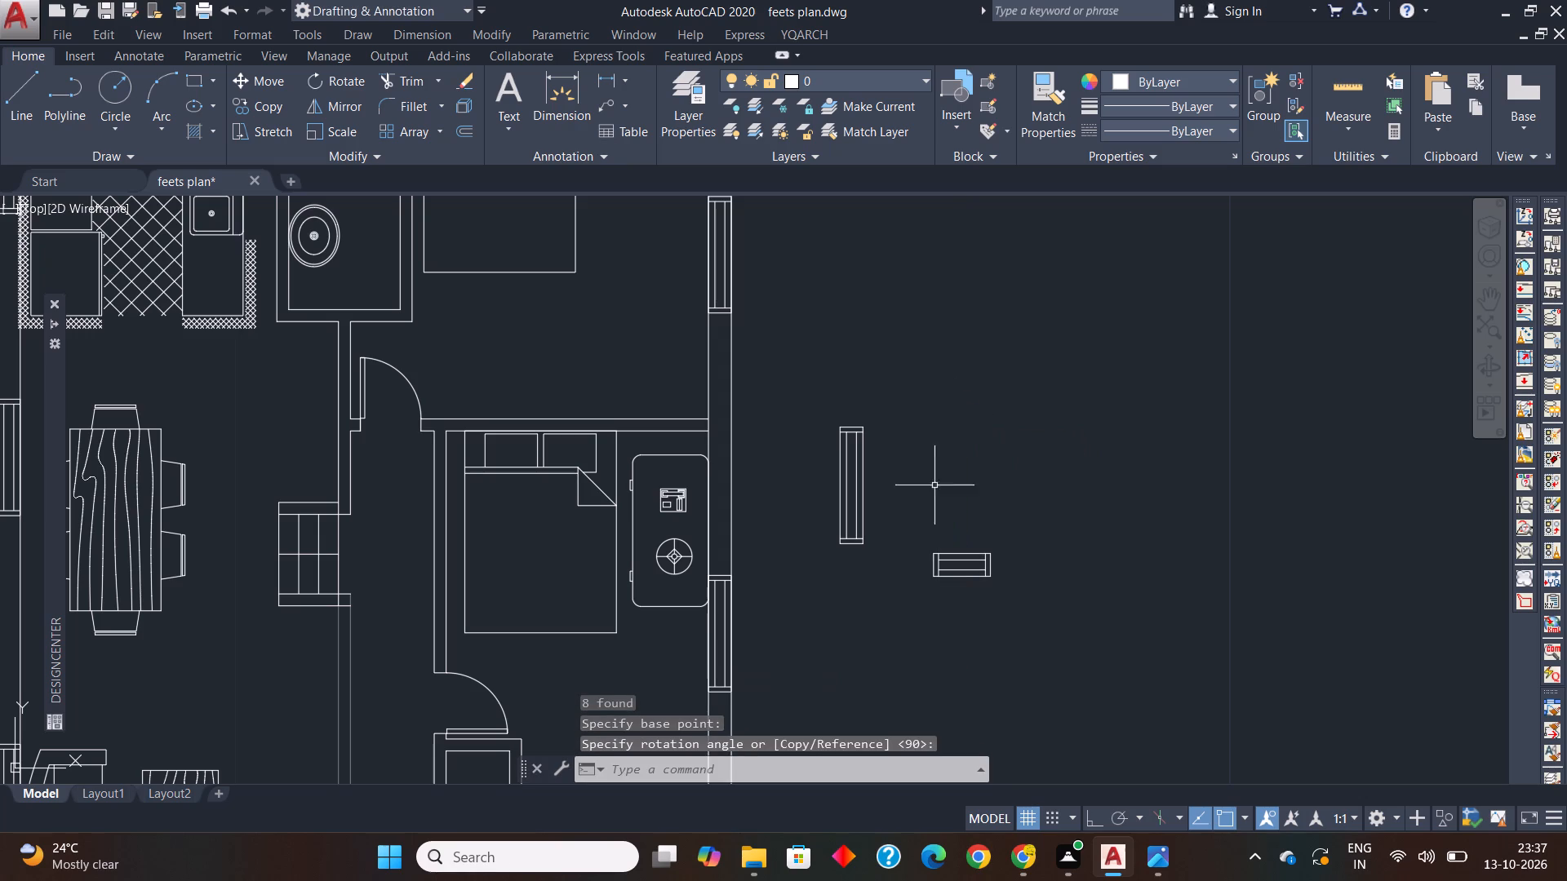
Copy the horizontal short window symbol into the outer wall behind the toilet of the bathroom next to the kitchen.
left_click(929, 517)
left_click(1005, 635)
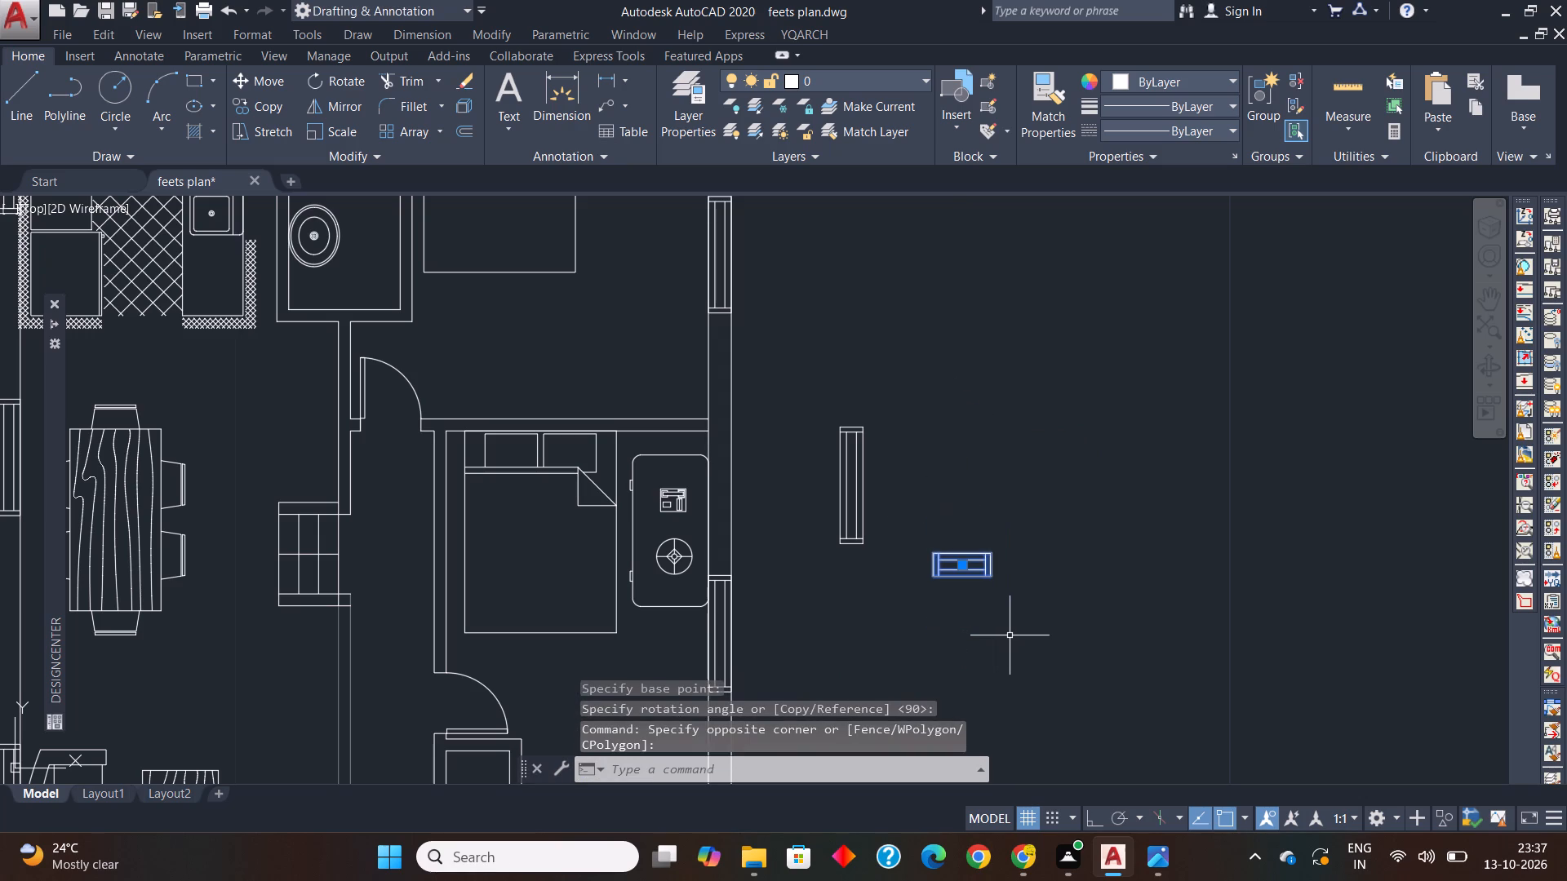
key("c")
type("o")
key("space")
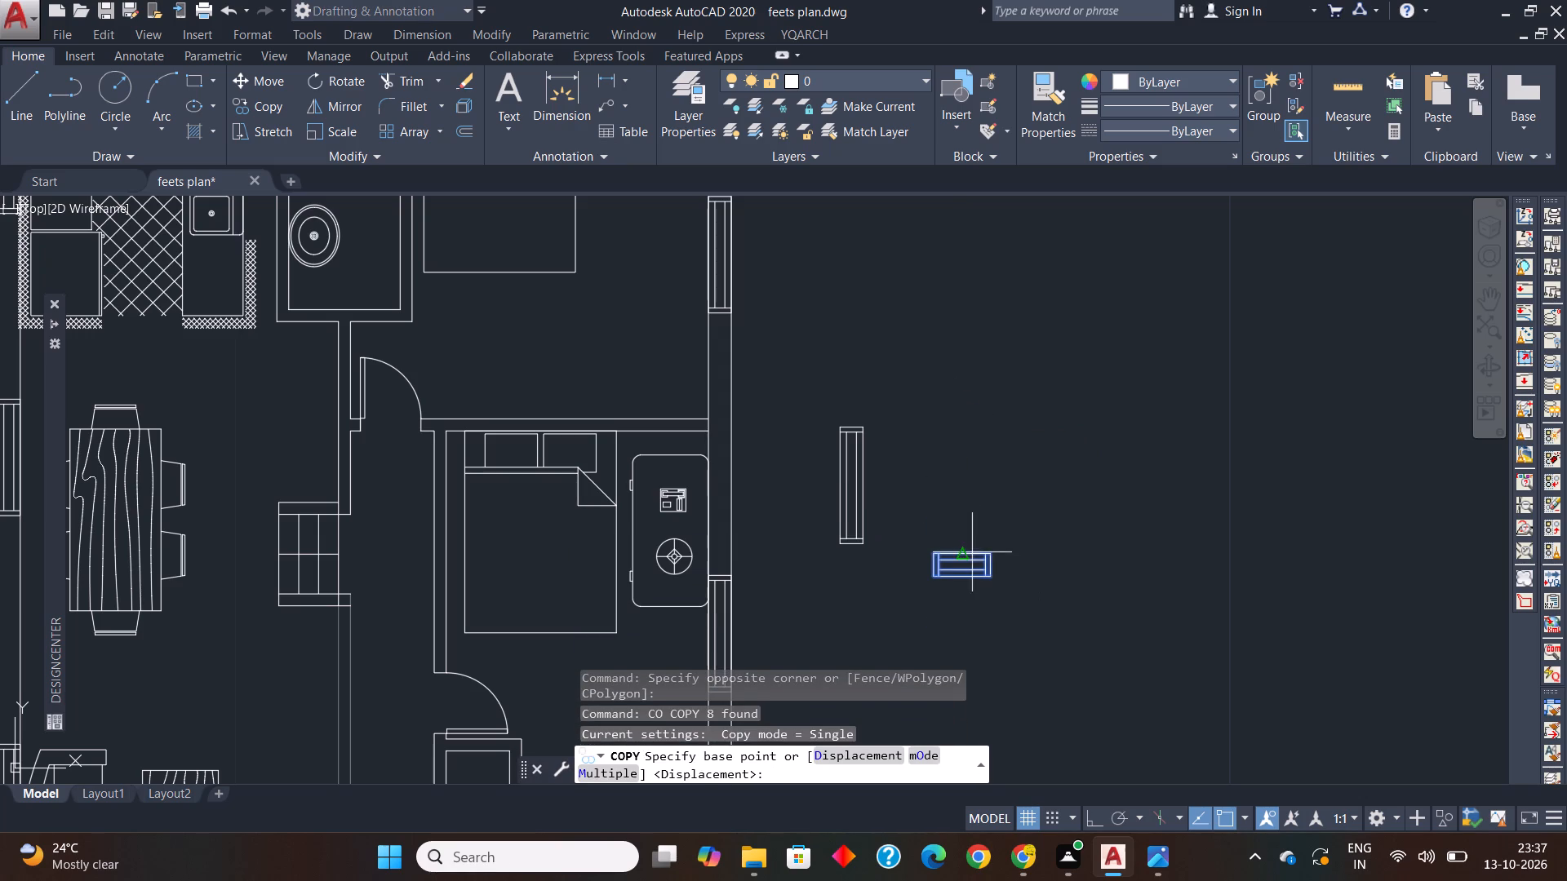
left_click(963, 551)
scroll(1079, 628, "down", 2)
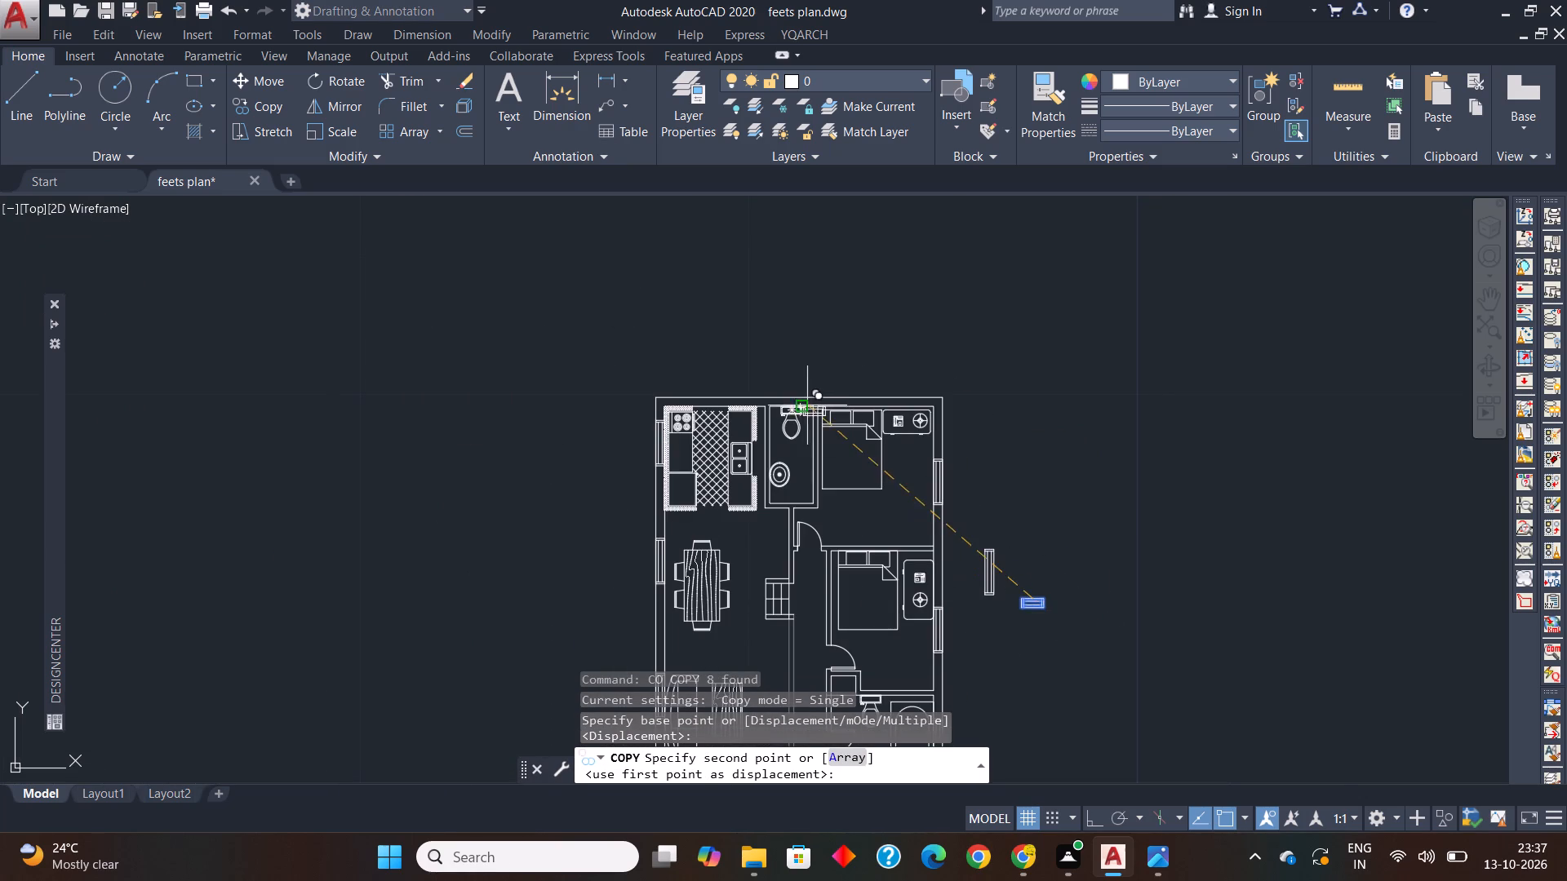
scroll(807, 405, "up", 3)
scroll(739, 369, "up", 1)
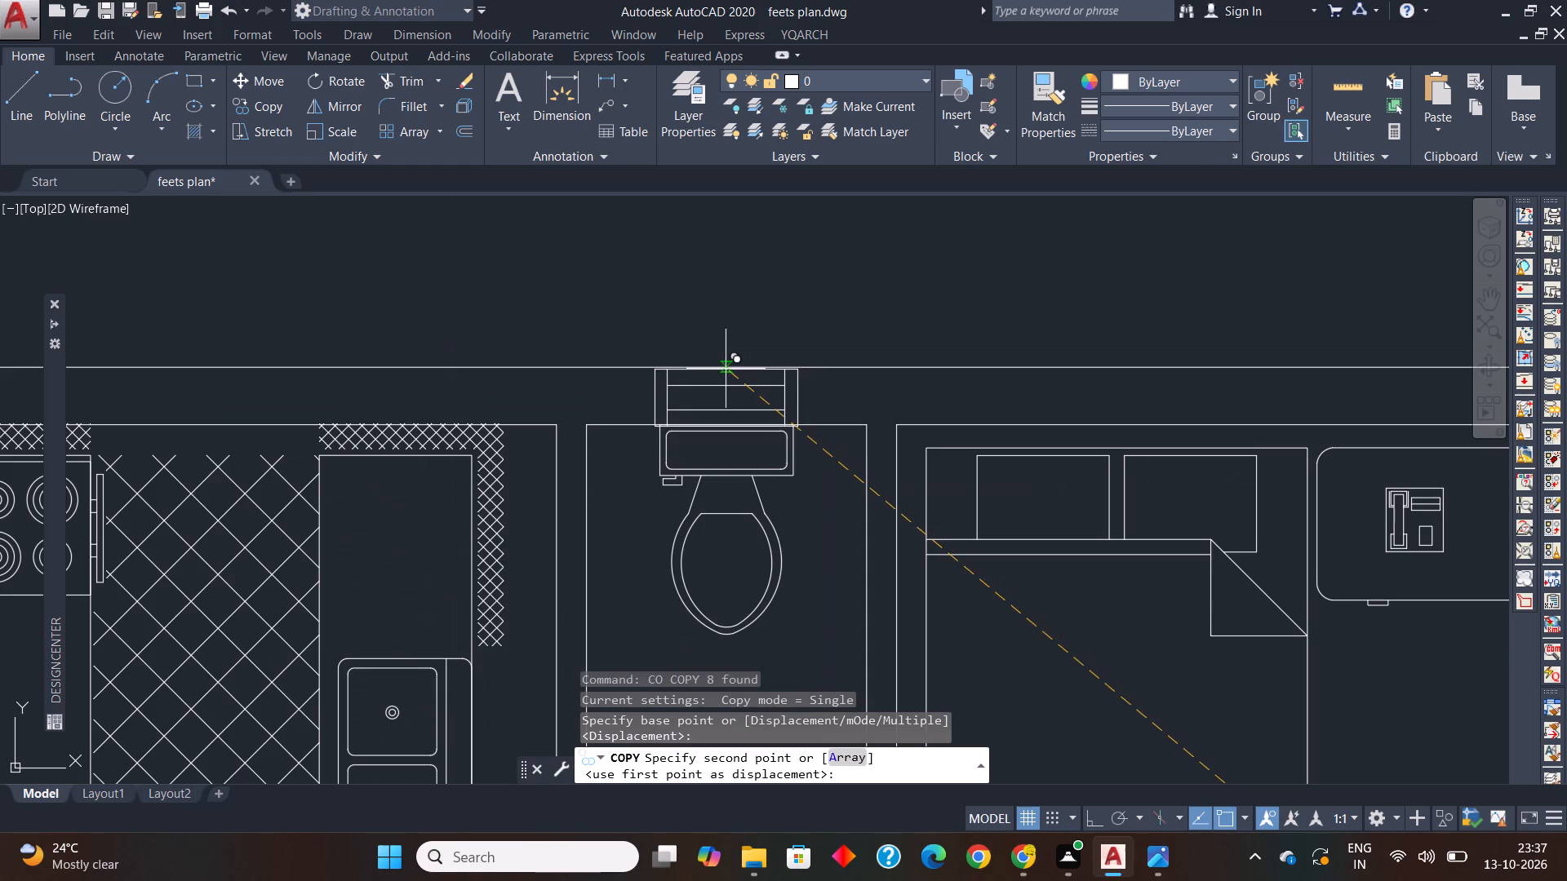
left_click(726, 369)
Delete the two spare window symbols, long and short, lying outside the plan.
scroll(726, 369, "down", 4)
middle_click_drag(725, 537, 718, 498)
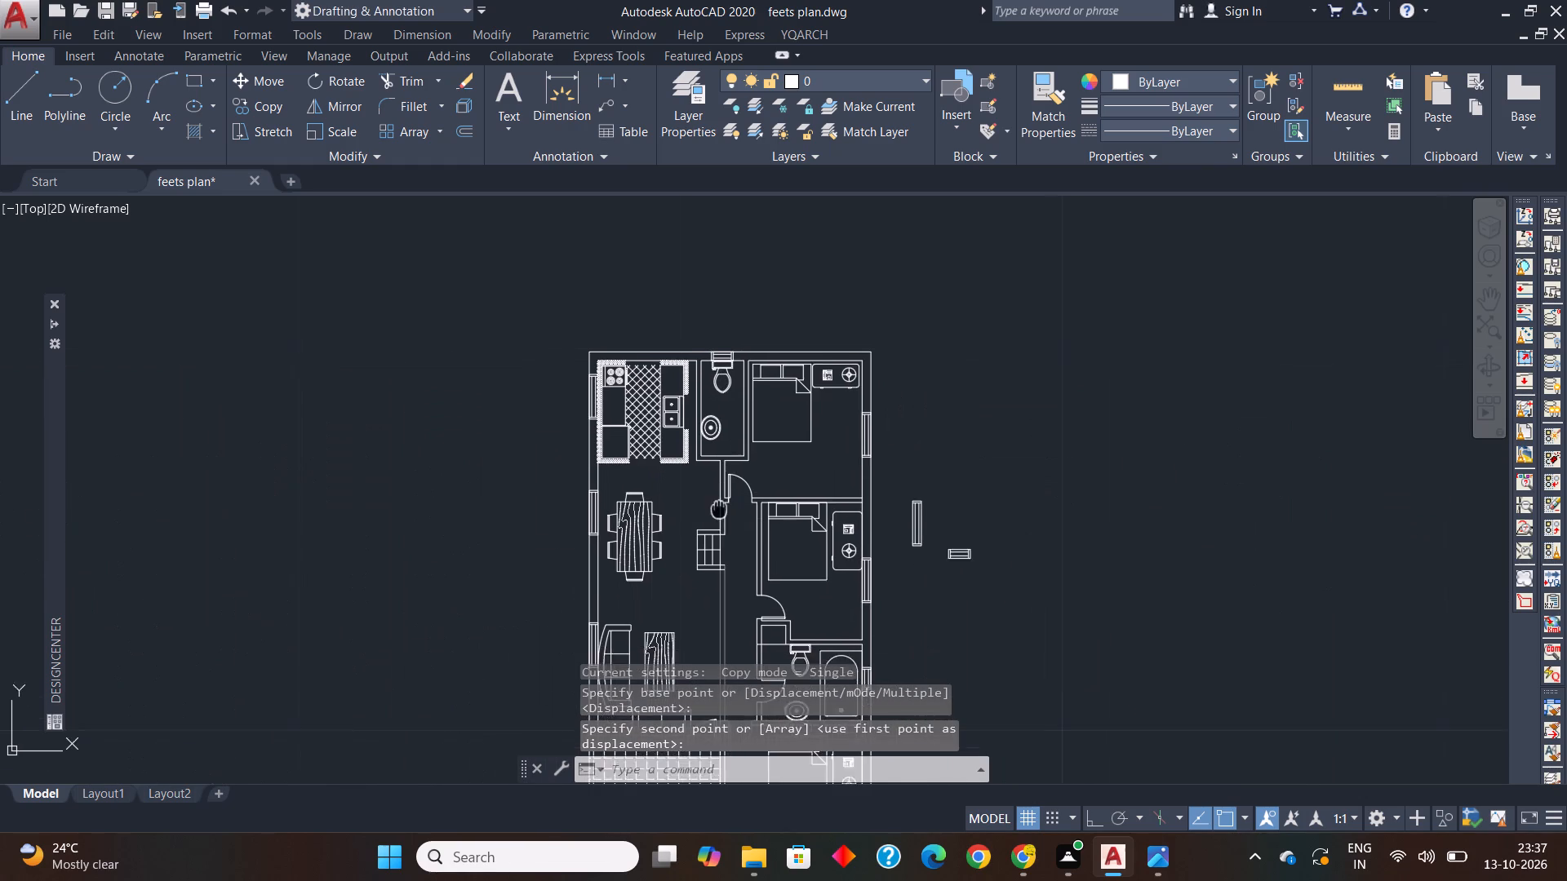
middle_click_drag(718, 498, 716, 371)
scroll(701, 534, "down", 1)
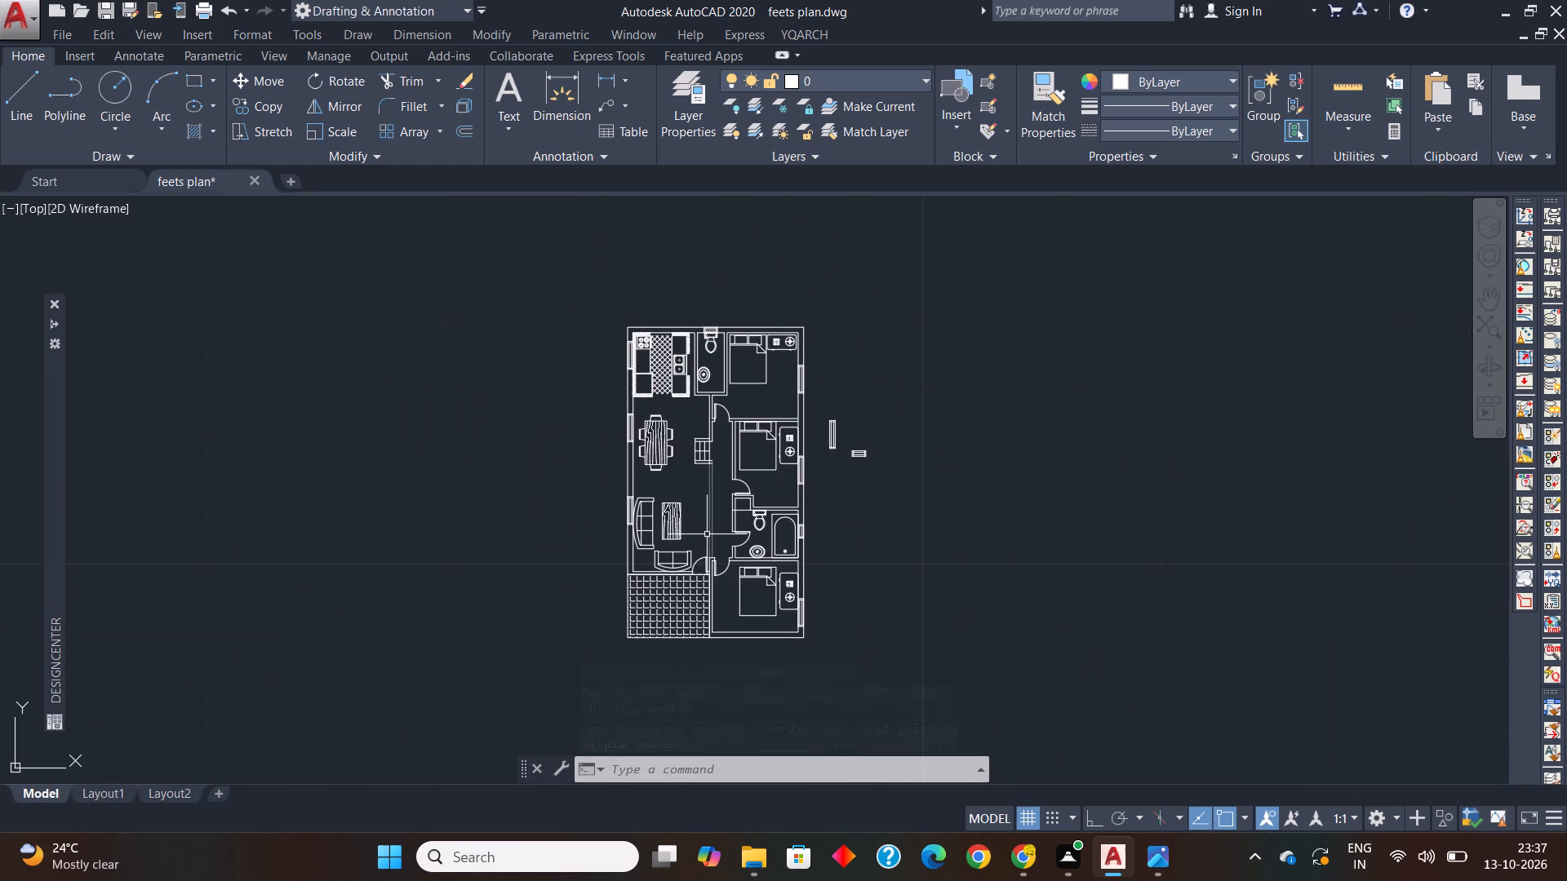
scroll(788, 476, "up", 1)
scroll(788, 477, "down", 1)
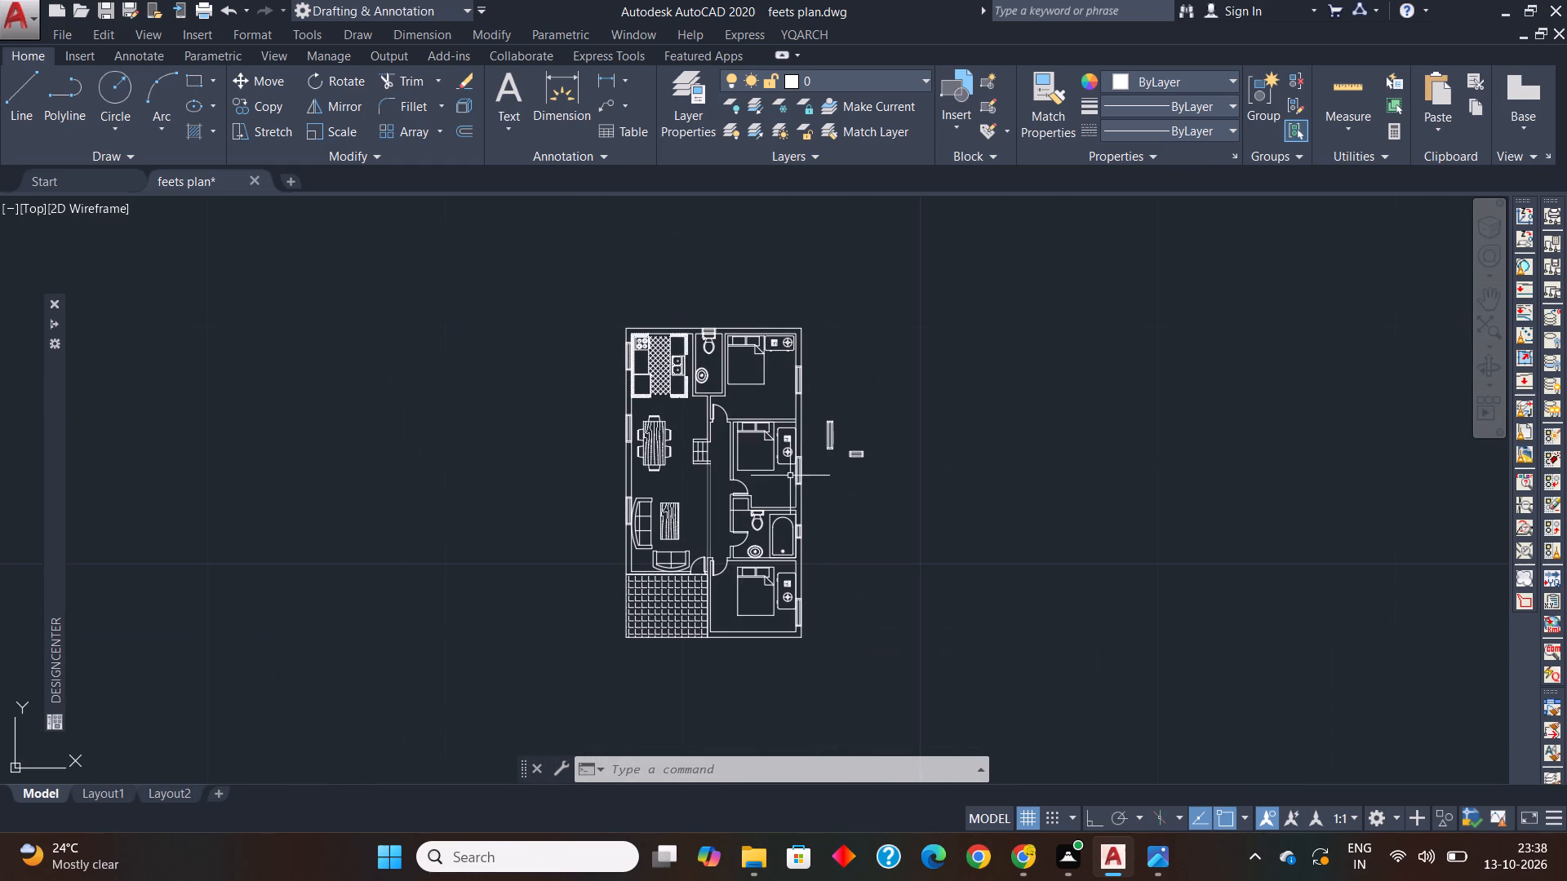
left_click(819, 410)
left_click(881, 484)
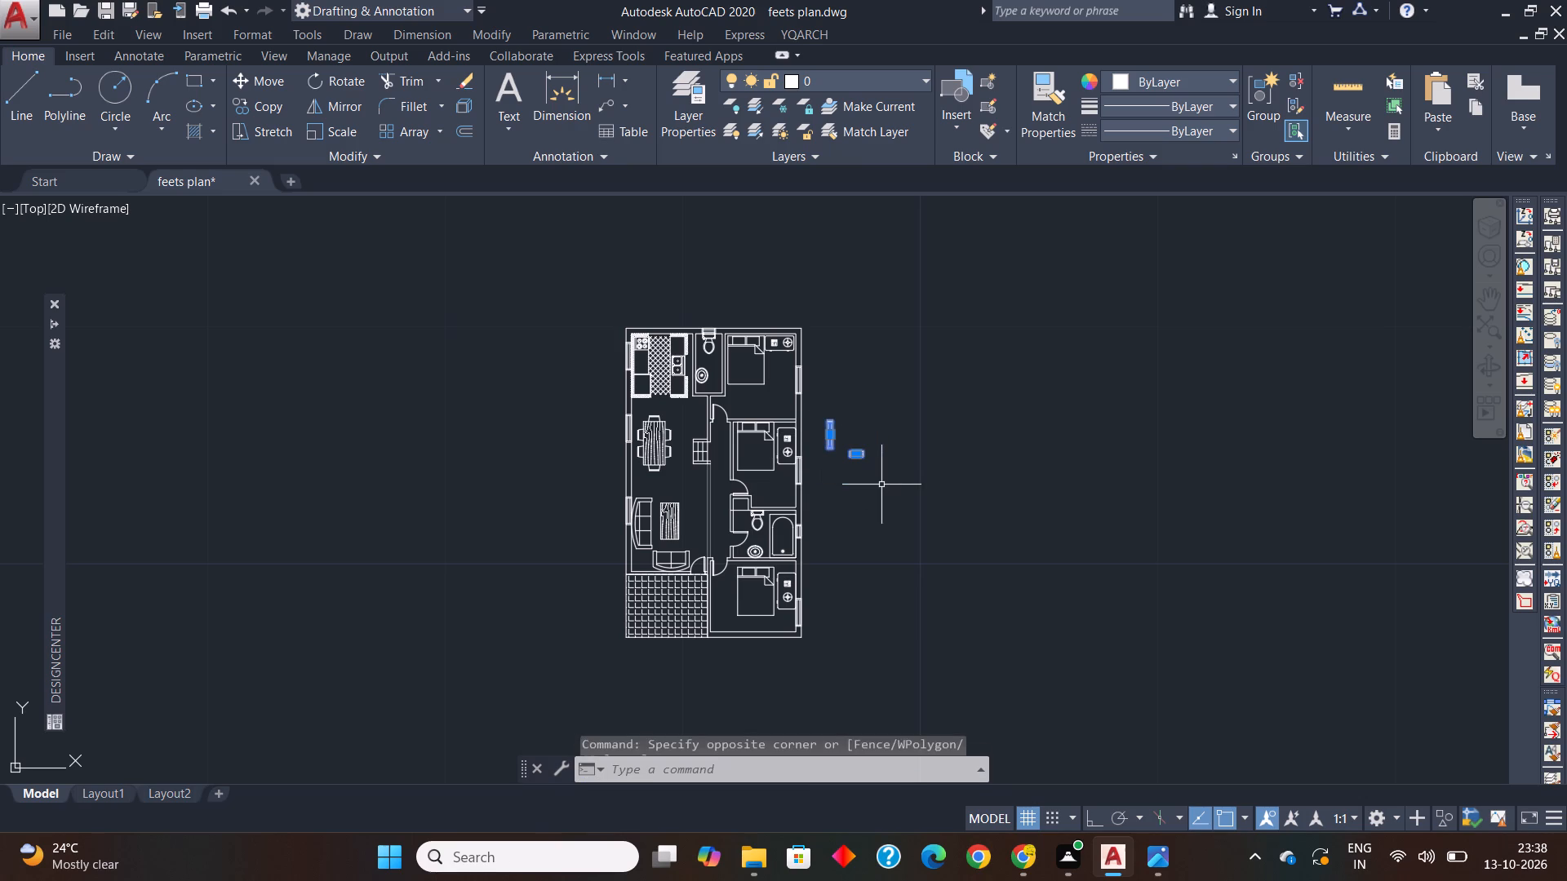
key("Delete")
key("Delete")
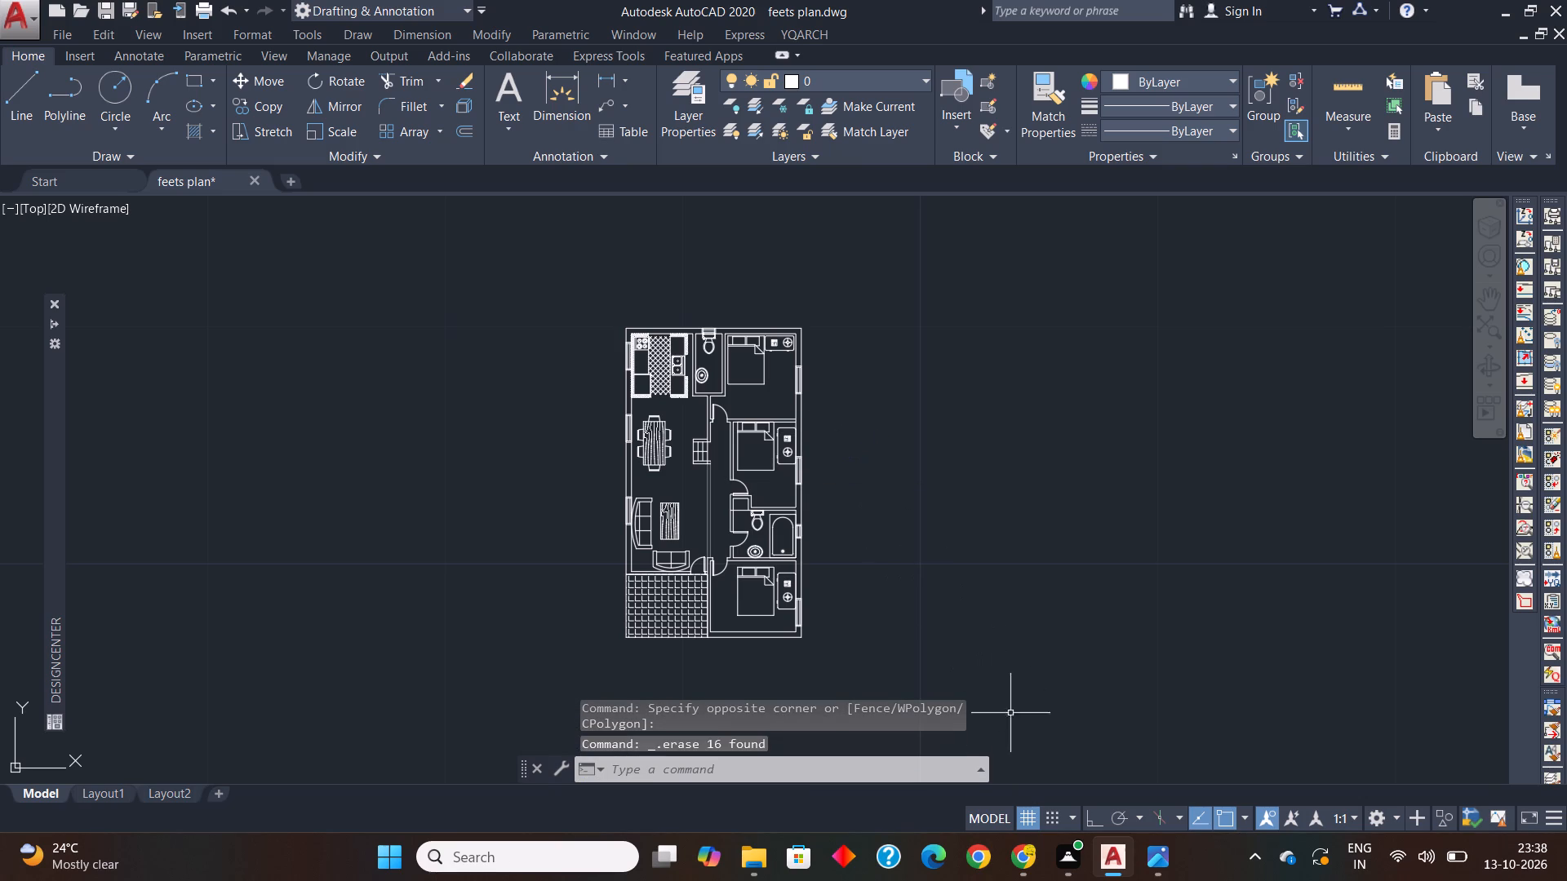
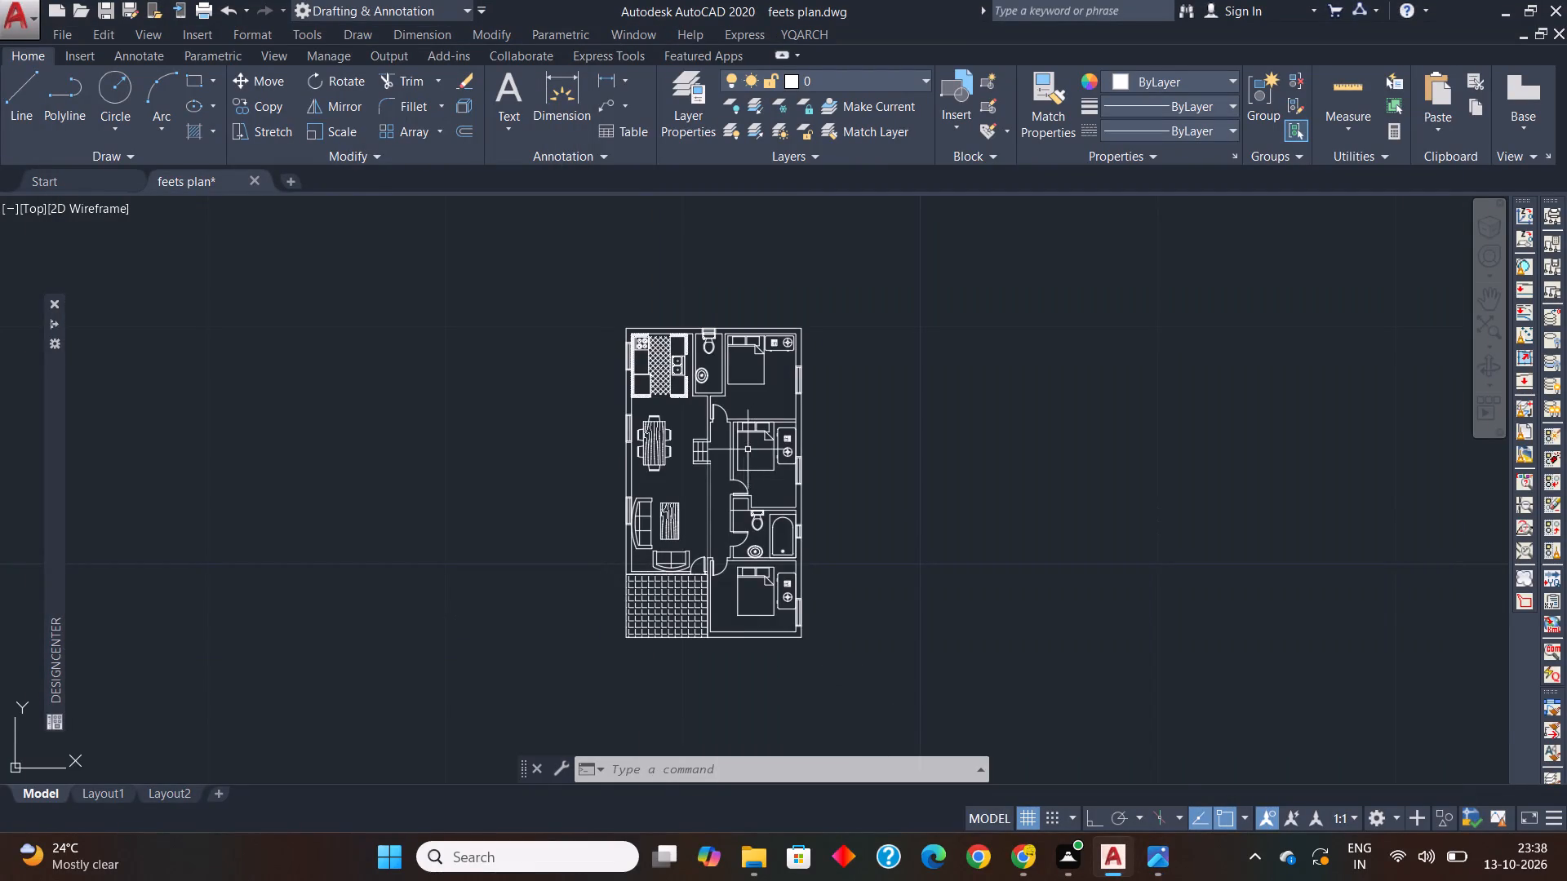
Fill the outer wall beside the bedrooms and the connected walls of the bathtub bathroom and lower bedroom with a solid hatch.
scroll(742, 455, "up", 2)
type("h")
key("space")
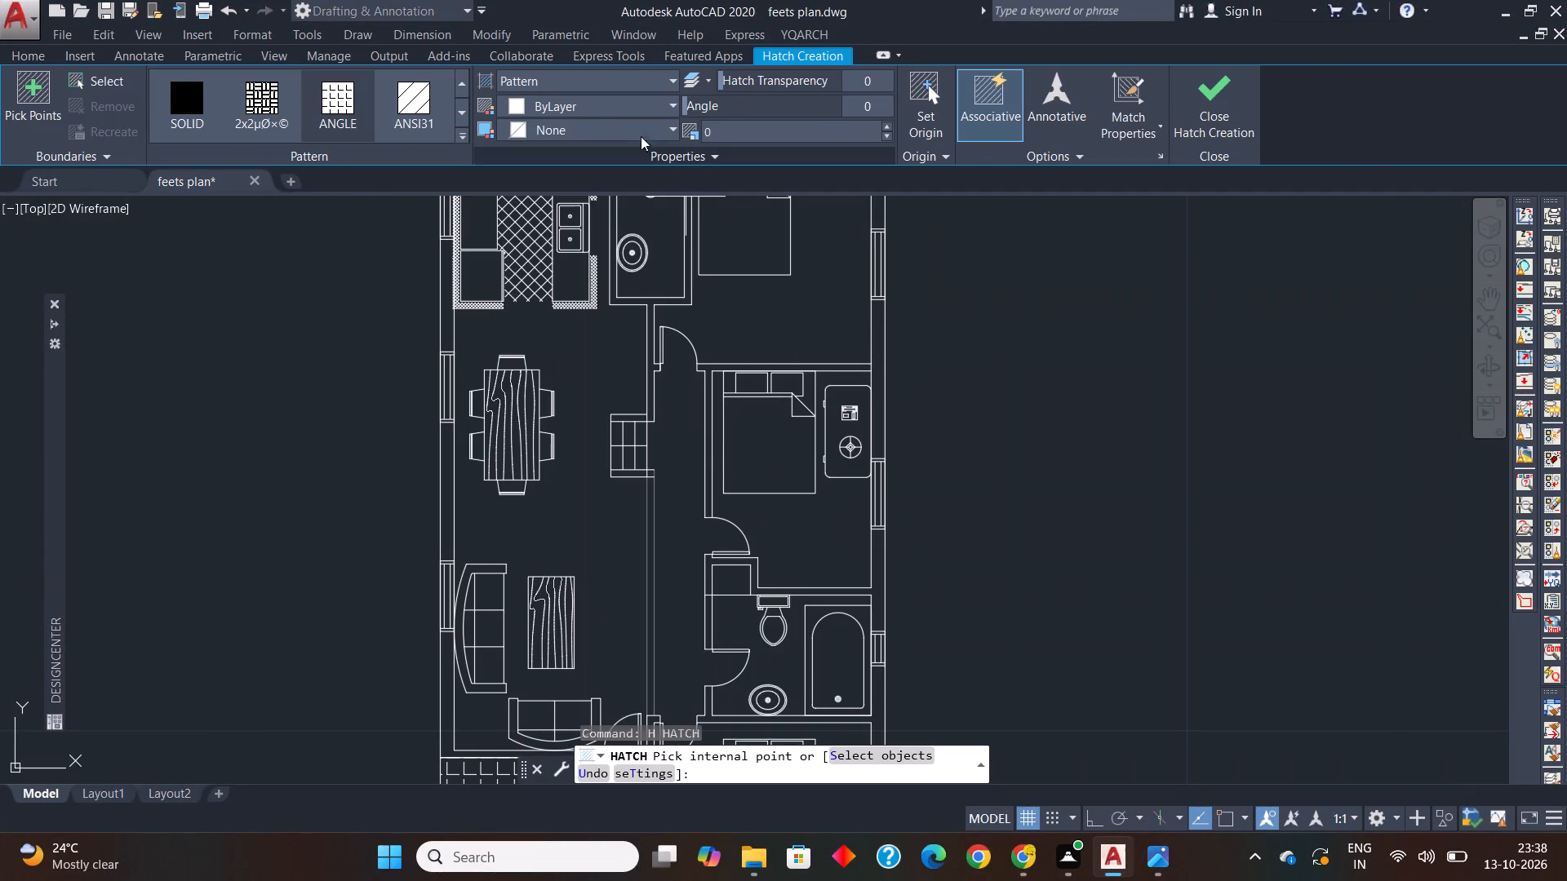
left_click(558, 81)
left_click(550, 100)
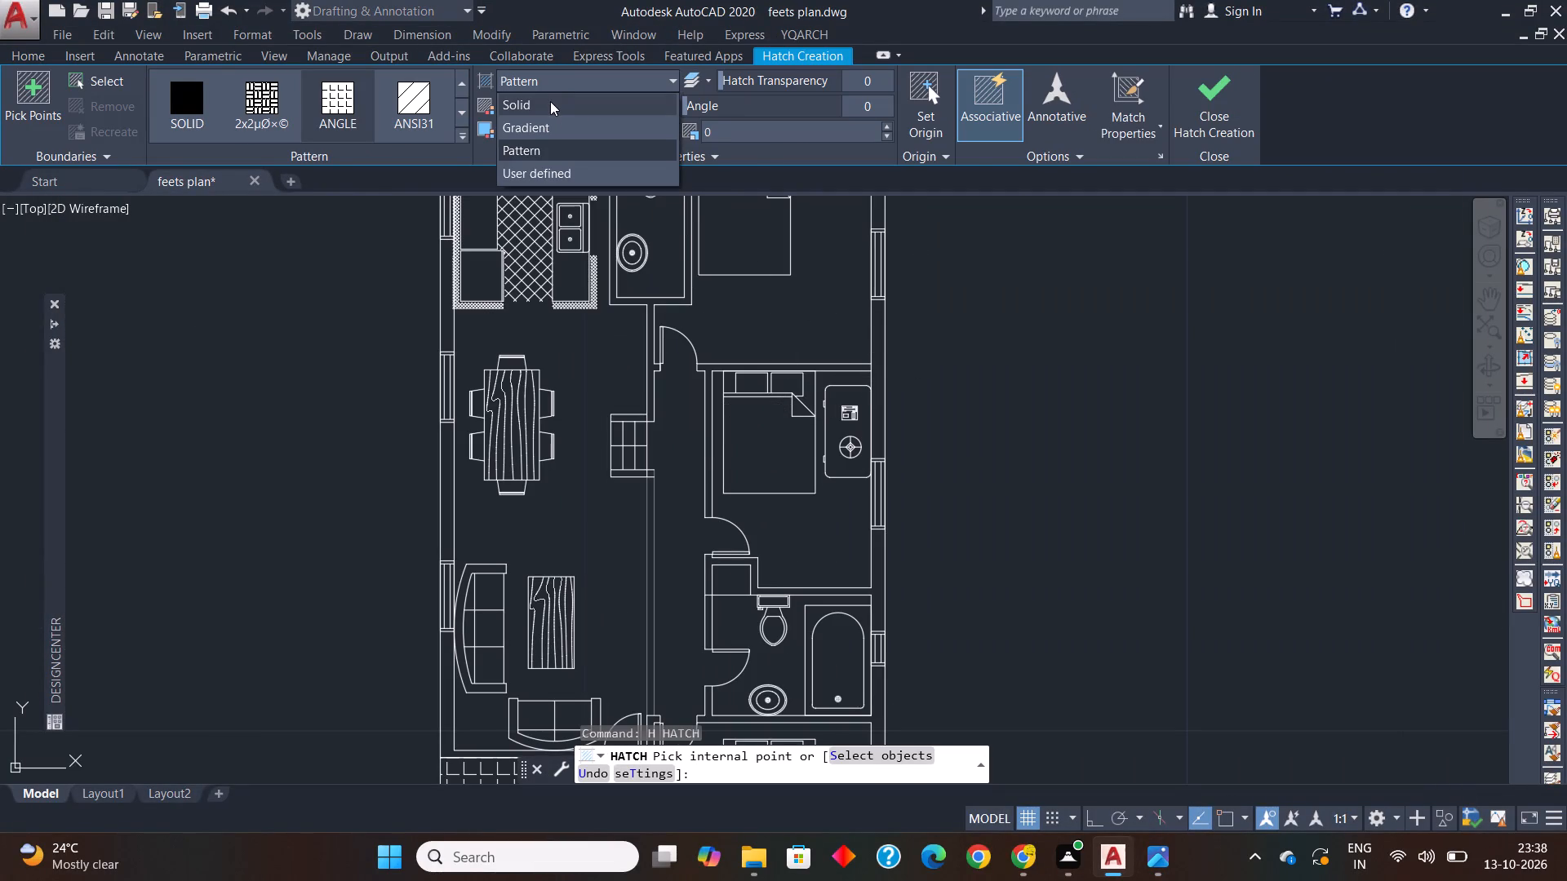
left_click(881, 367)
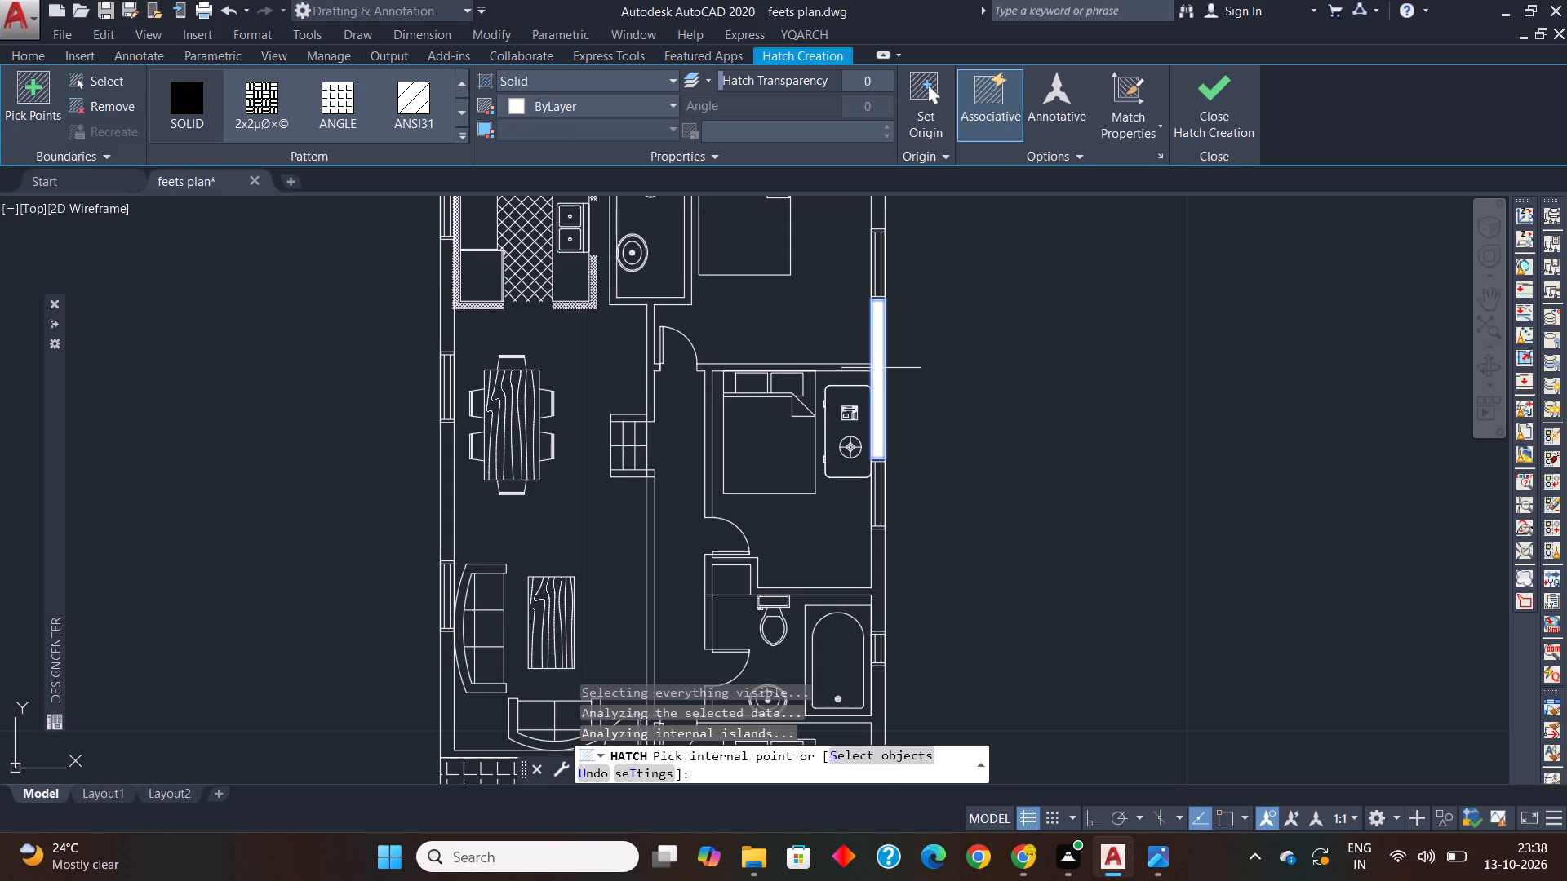
left_click(878, 565)
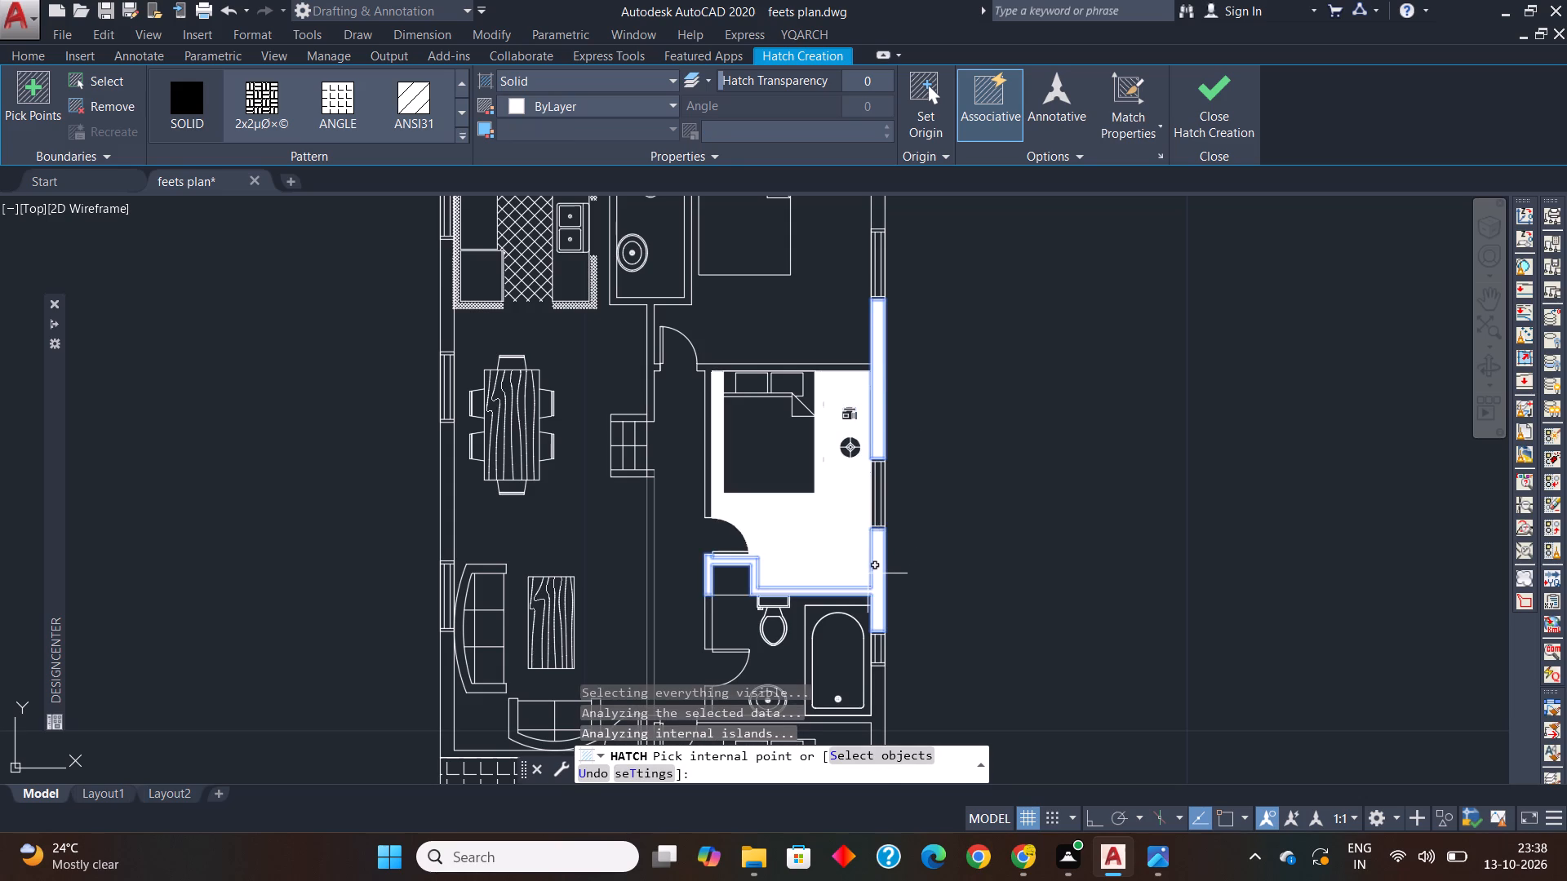
middle_click_drag(867, 573, 850, 467)
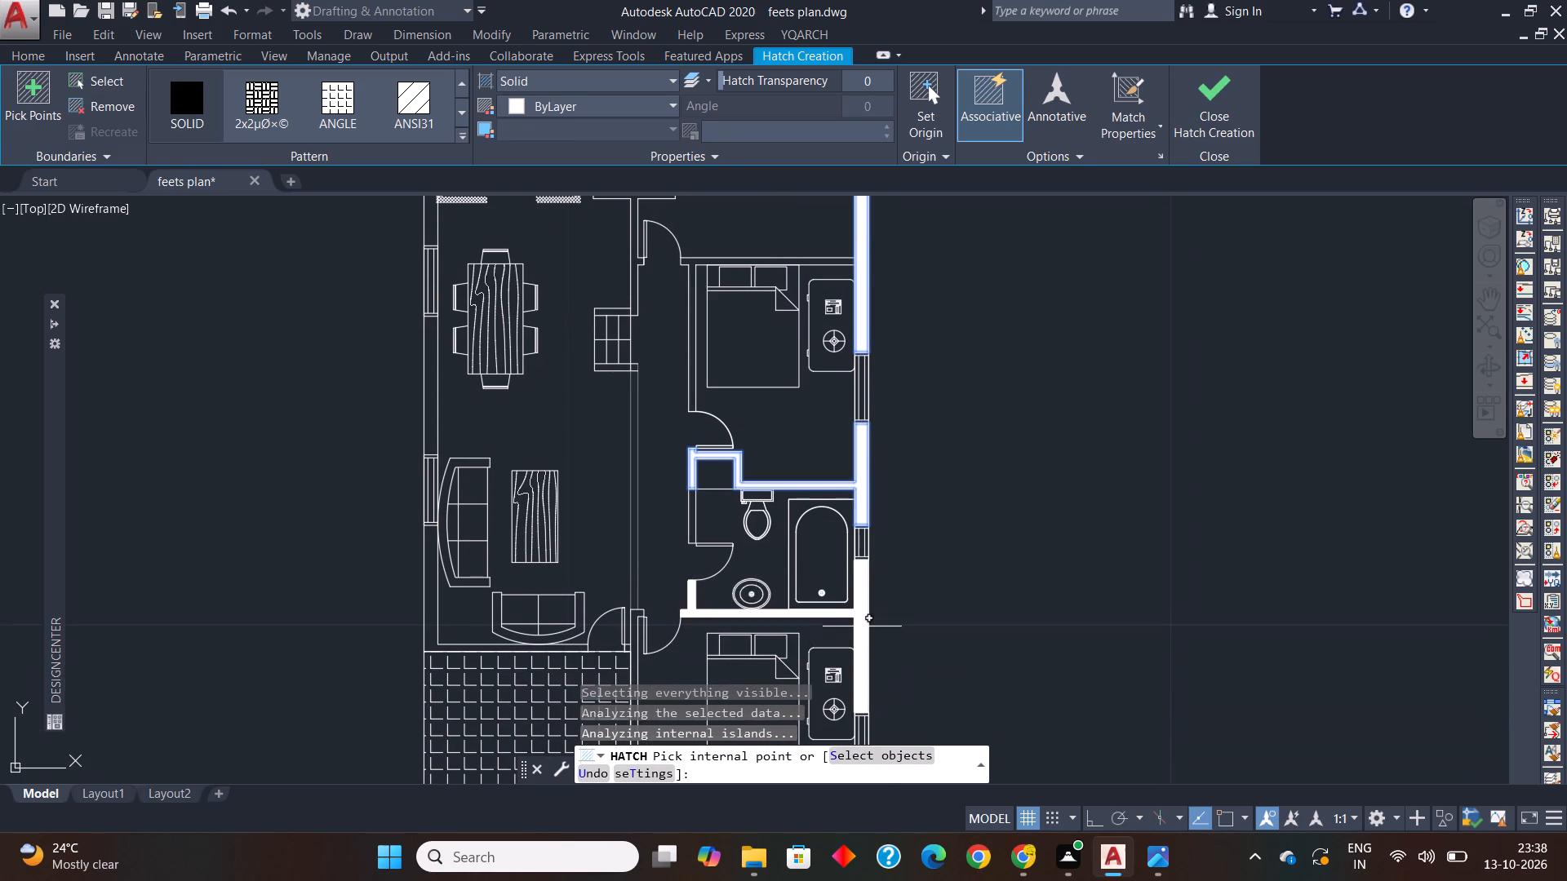
left_click(862, 626)
scroll(832, 563, "down", 2)
scroll(818, 658, "up", 1)
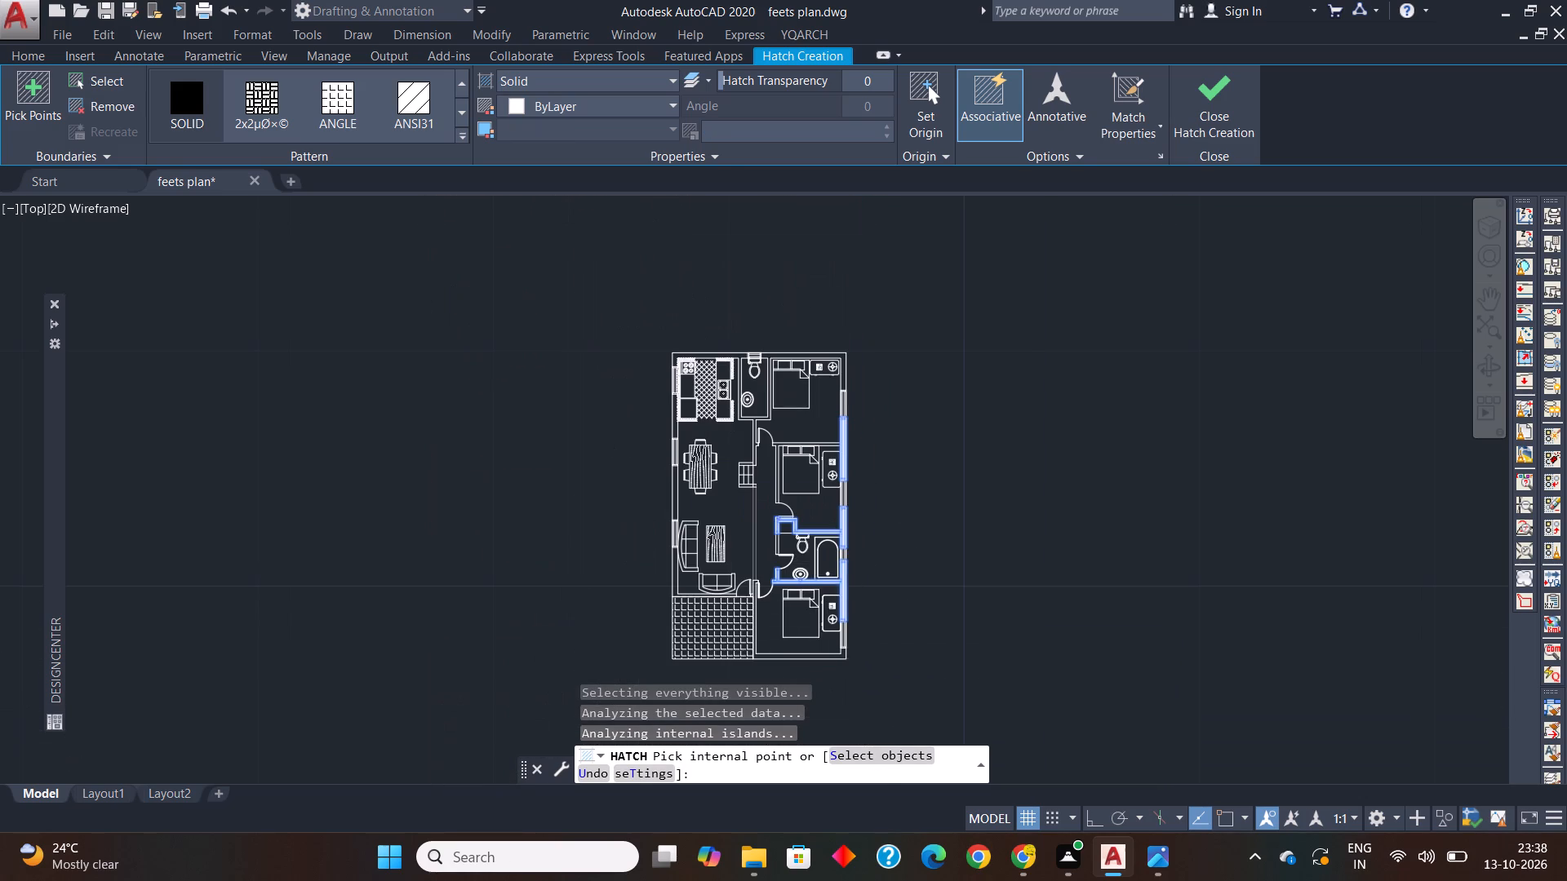
scroll(818, 658, "up", 1)
left_click(819, 653)
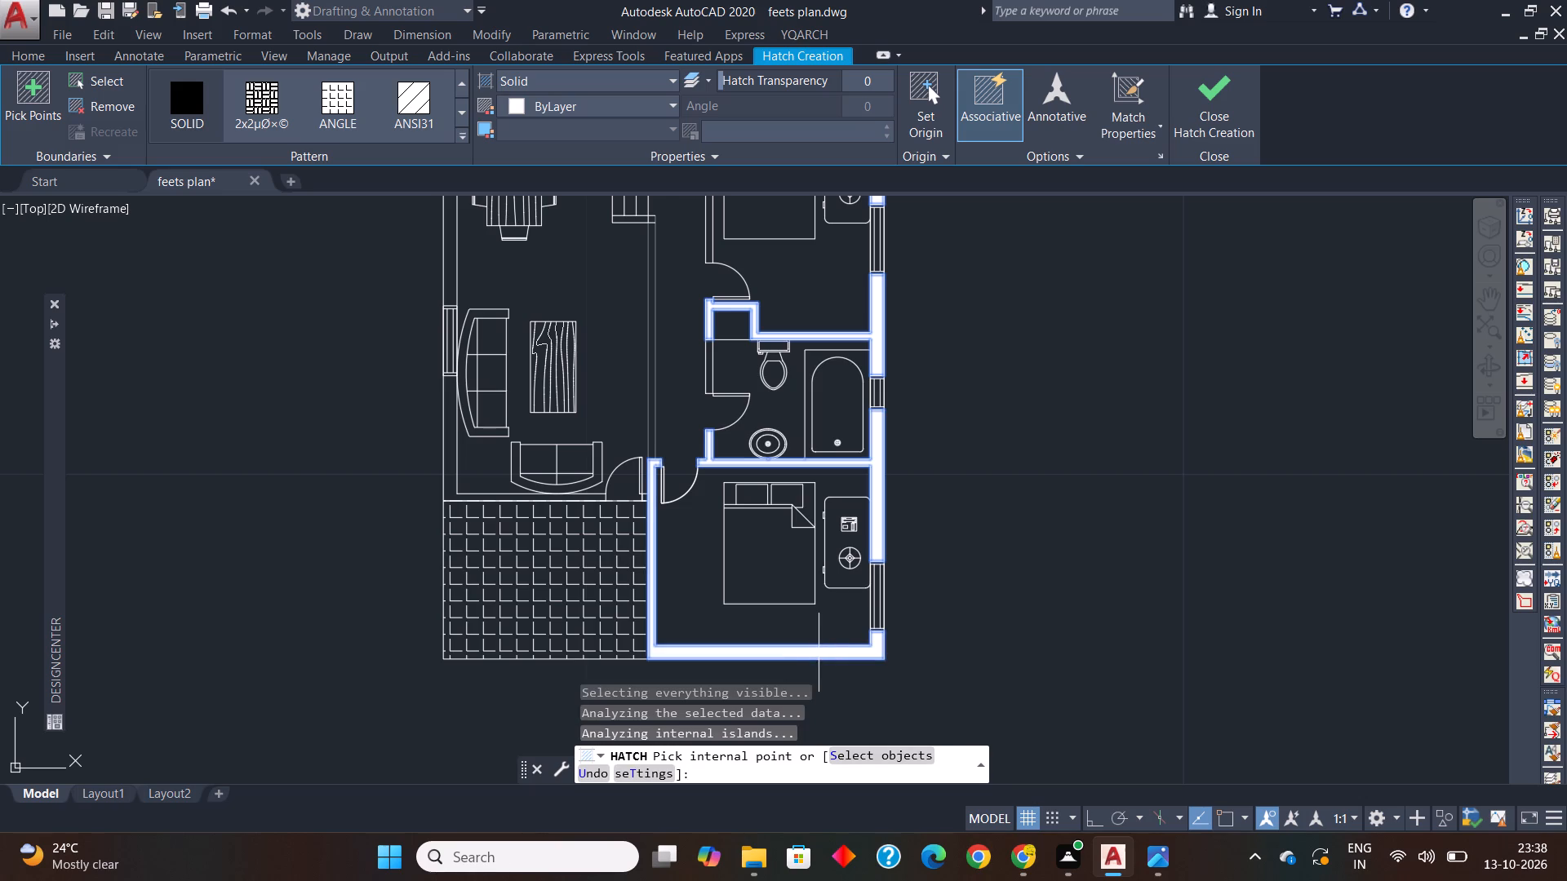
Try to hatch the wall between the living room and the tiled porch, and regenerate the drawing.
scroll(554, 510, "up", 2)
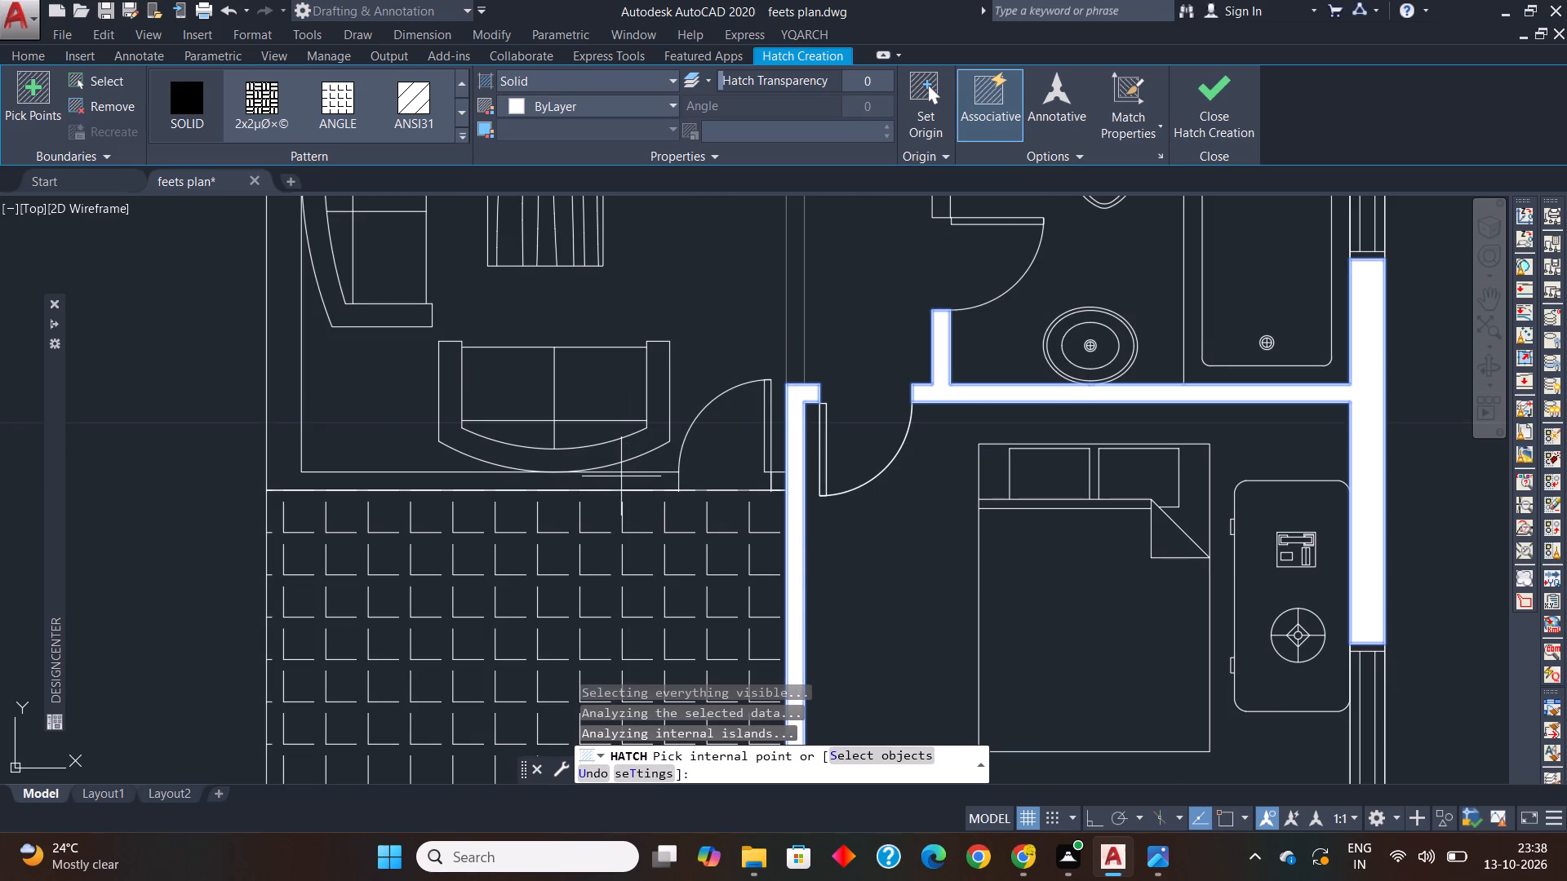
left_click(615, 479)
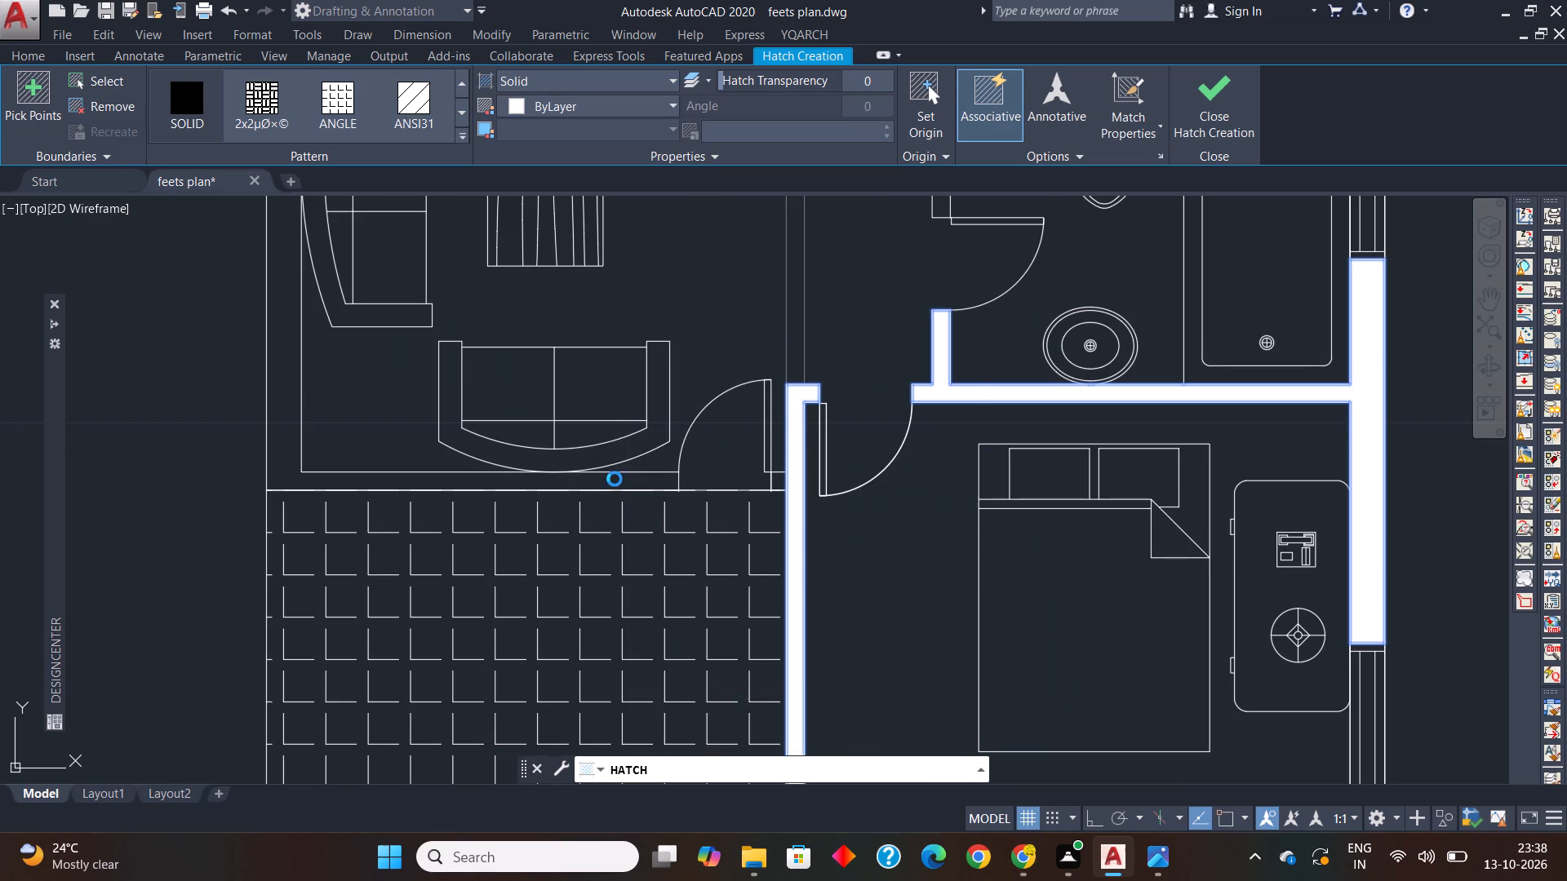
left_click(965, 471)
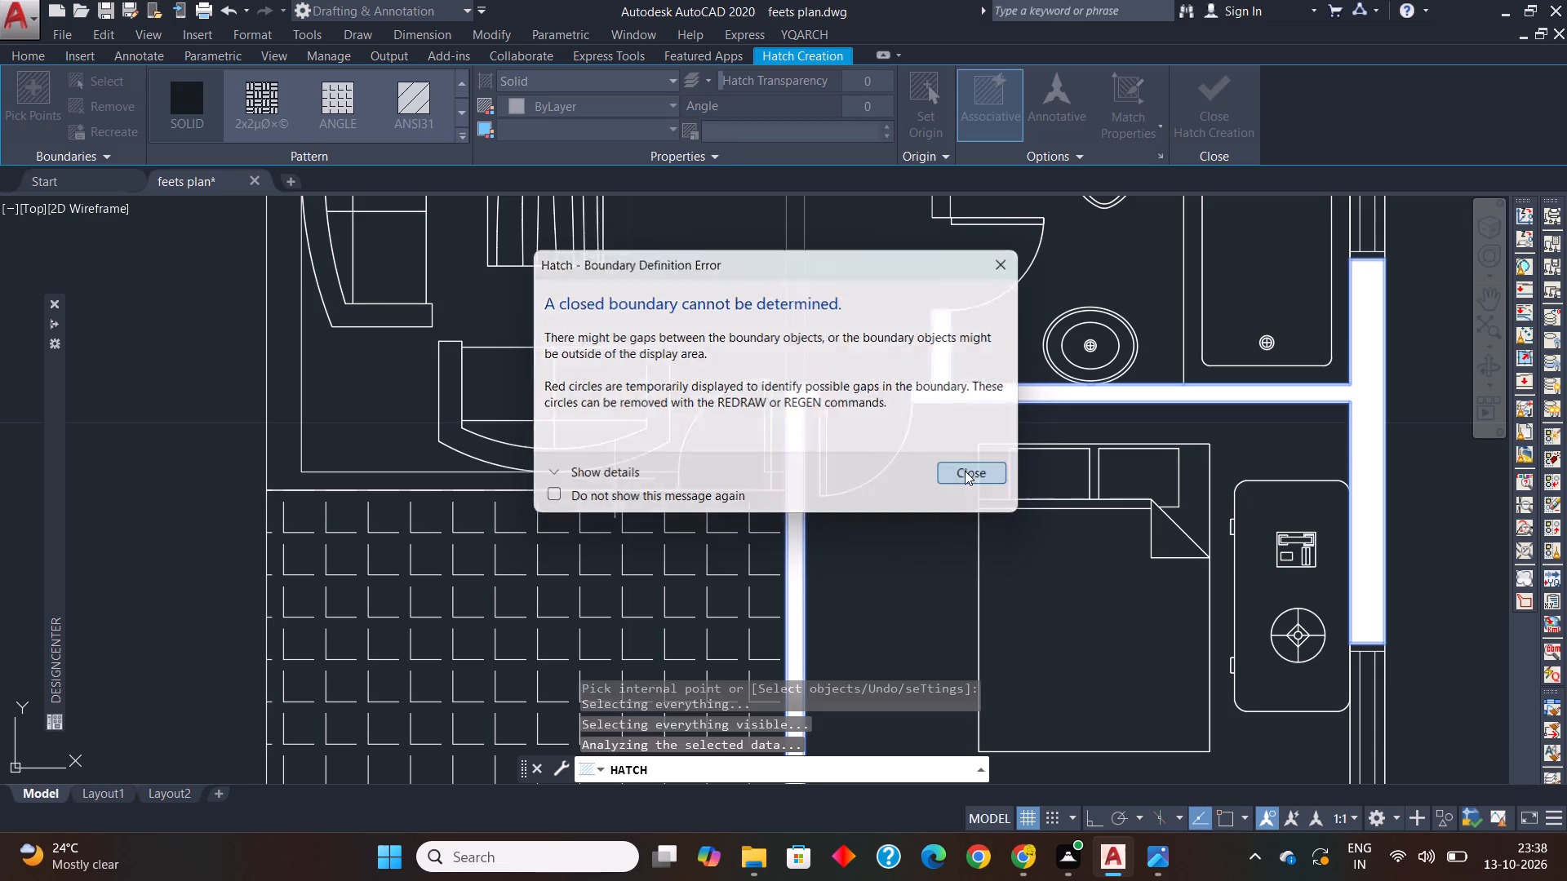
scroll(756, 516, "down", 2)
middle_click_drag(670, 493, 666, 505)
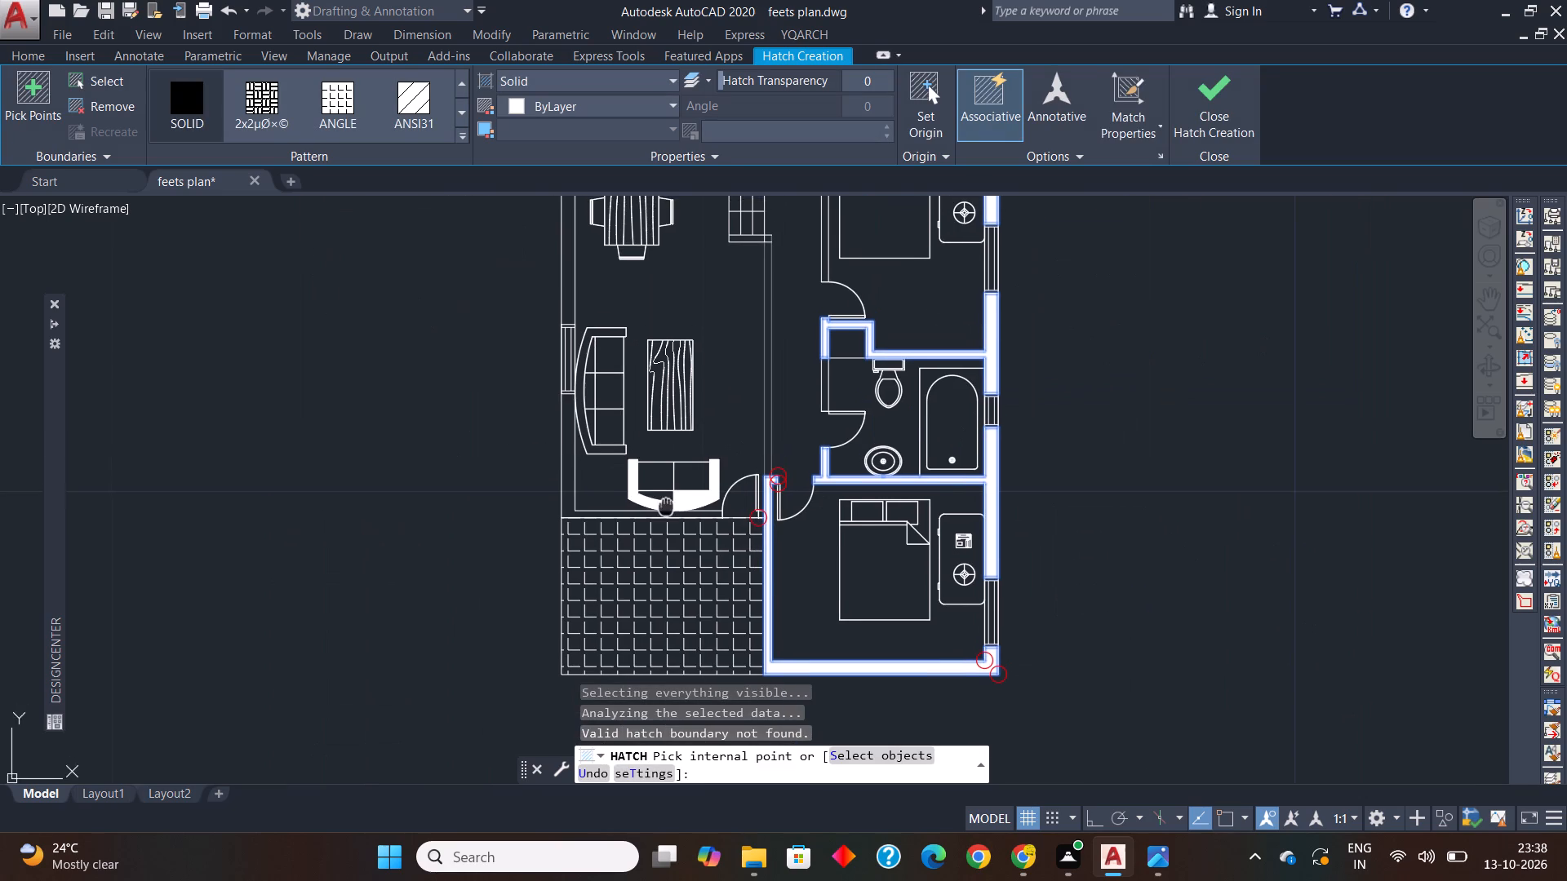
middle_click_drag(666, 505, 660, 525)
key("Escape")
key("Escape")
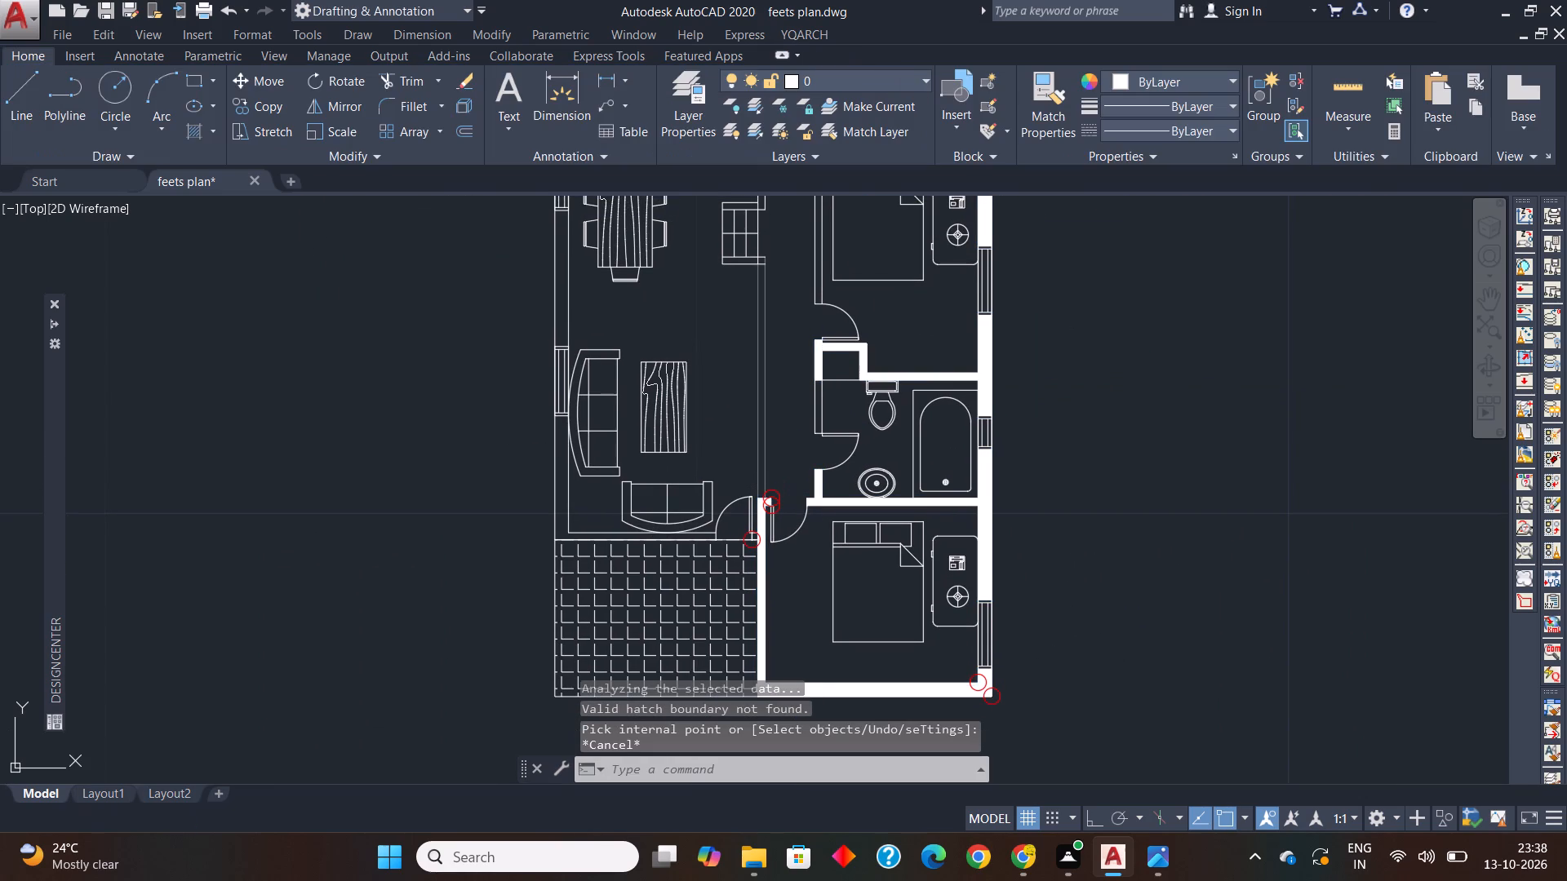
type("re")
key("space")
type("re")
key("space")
Solid-hatch the outer walls along the living, dining and kitchen side, the top wall and the connected walls of the upper bathroom.
type("h")
key("space")
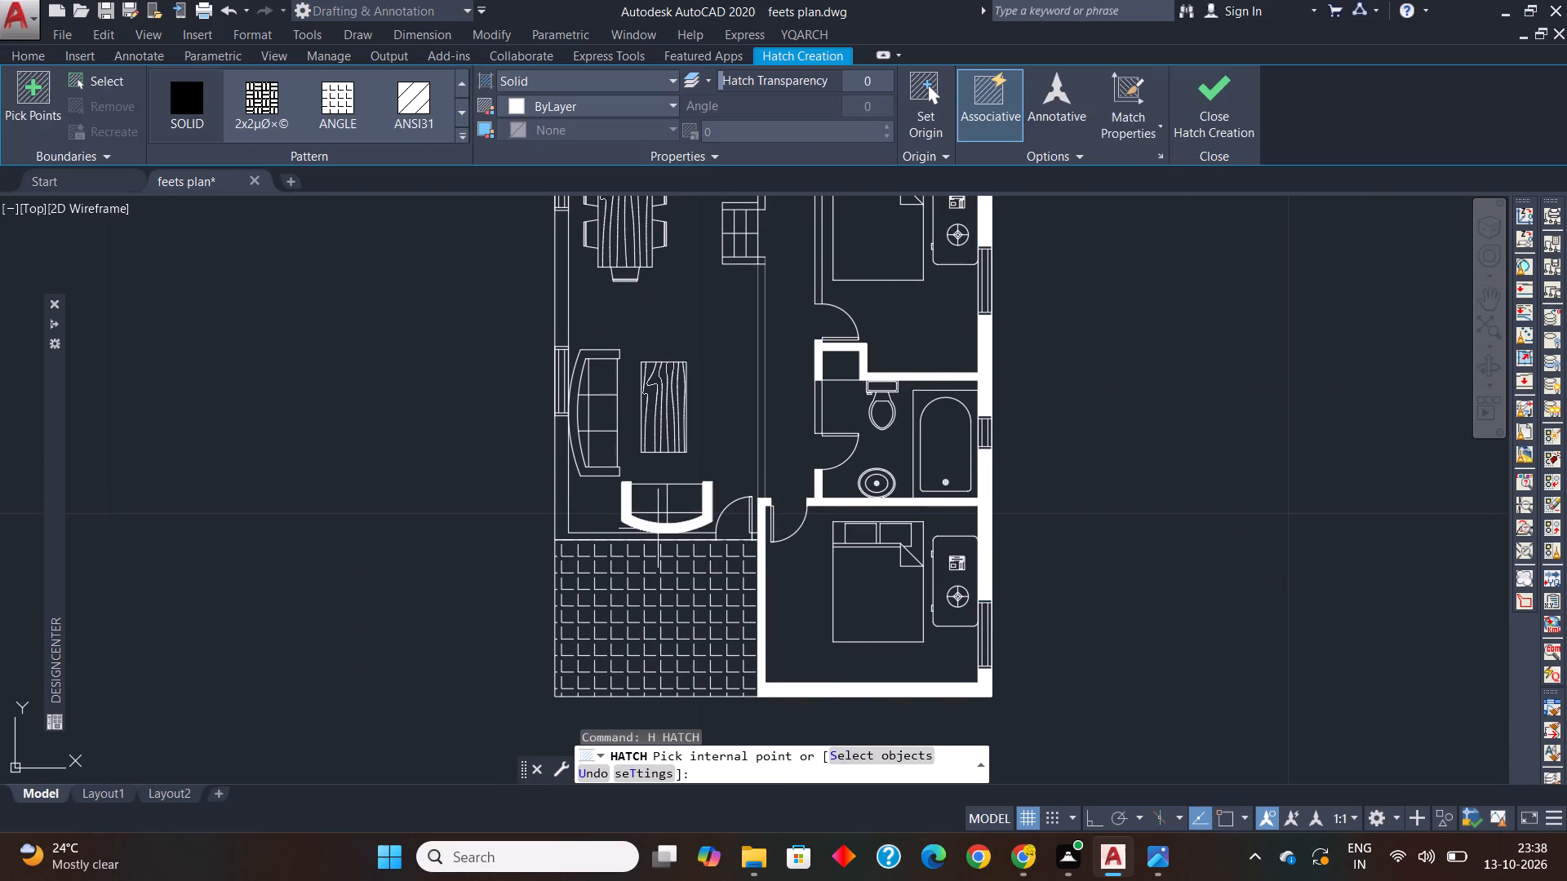
left_click(559, 504)
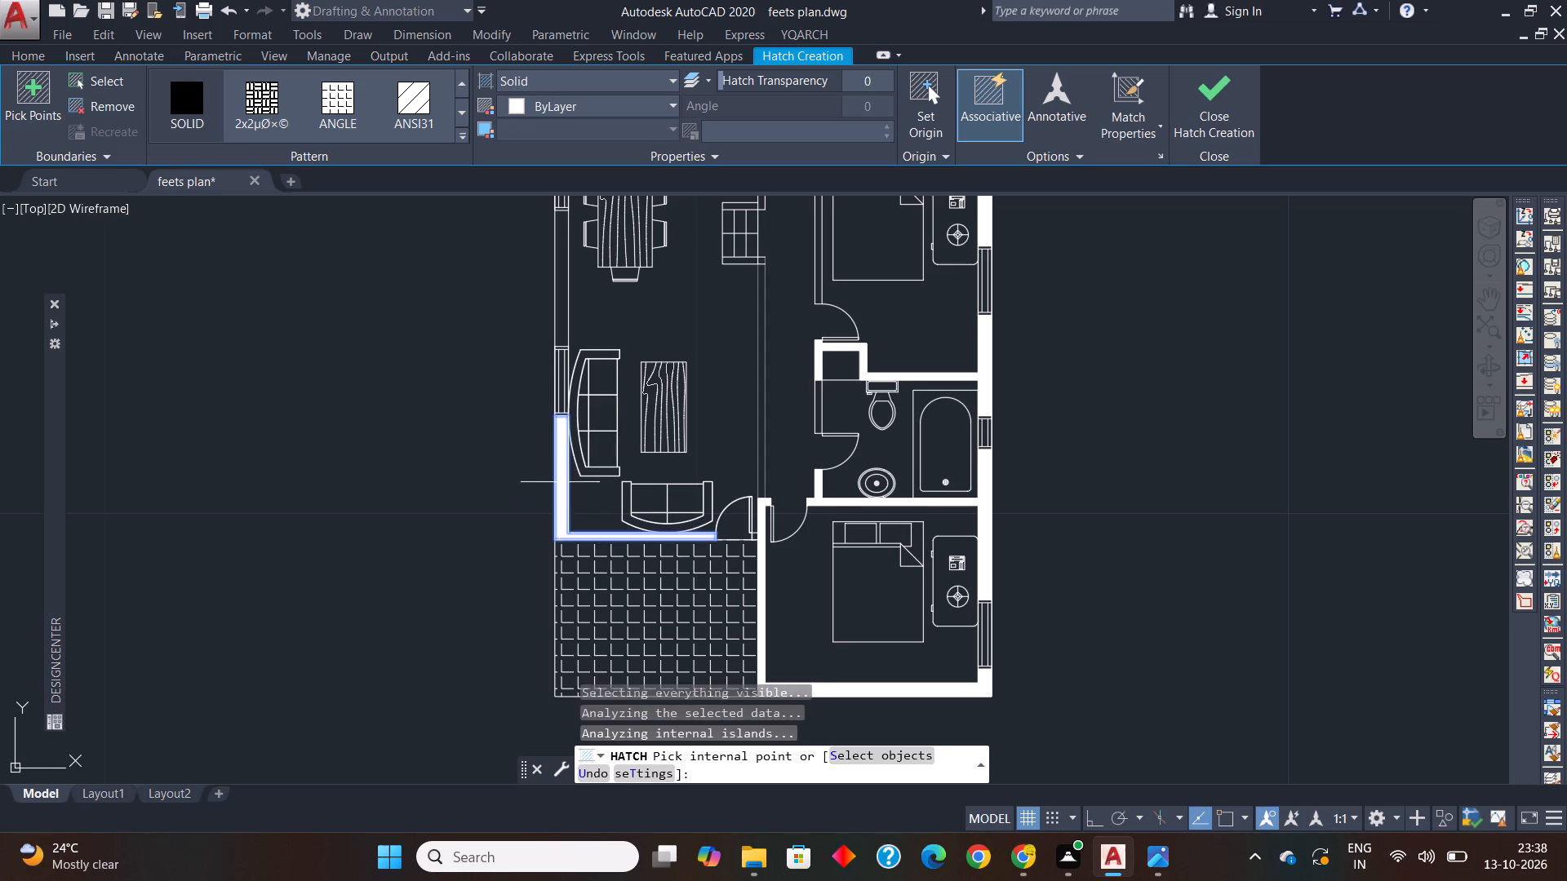
scroll(569, 465, "down", 1)
middle_click_drag(569, 466, 569, 569)
left_click(567, 456)
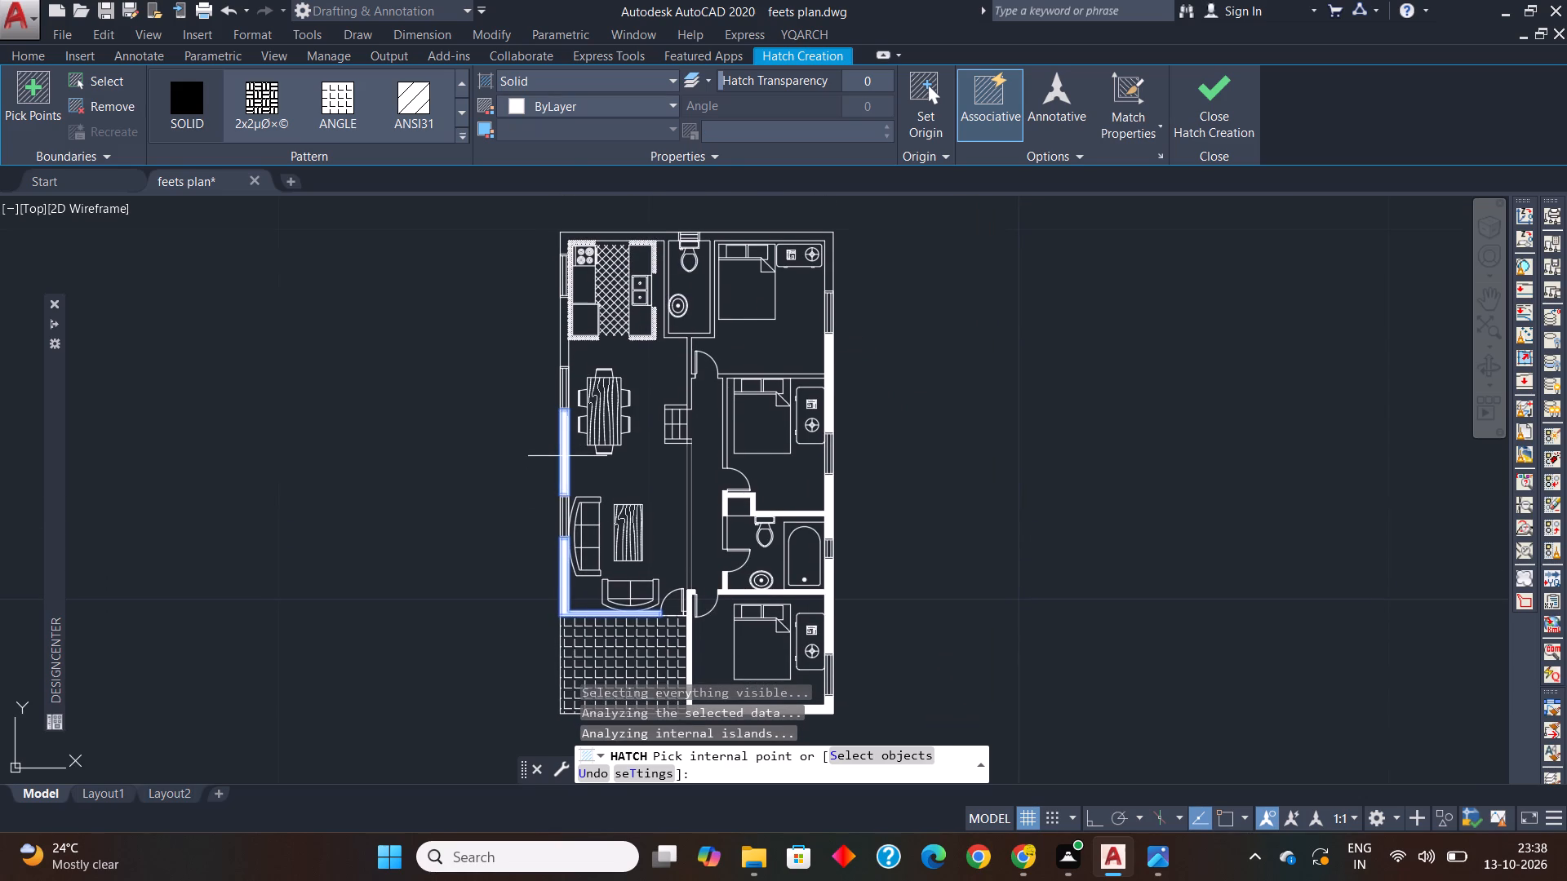
left_click(565, 340)
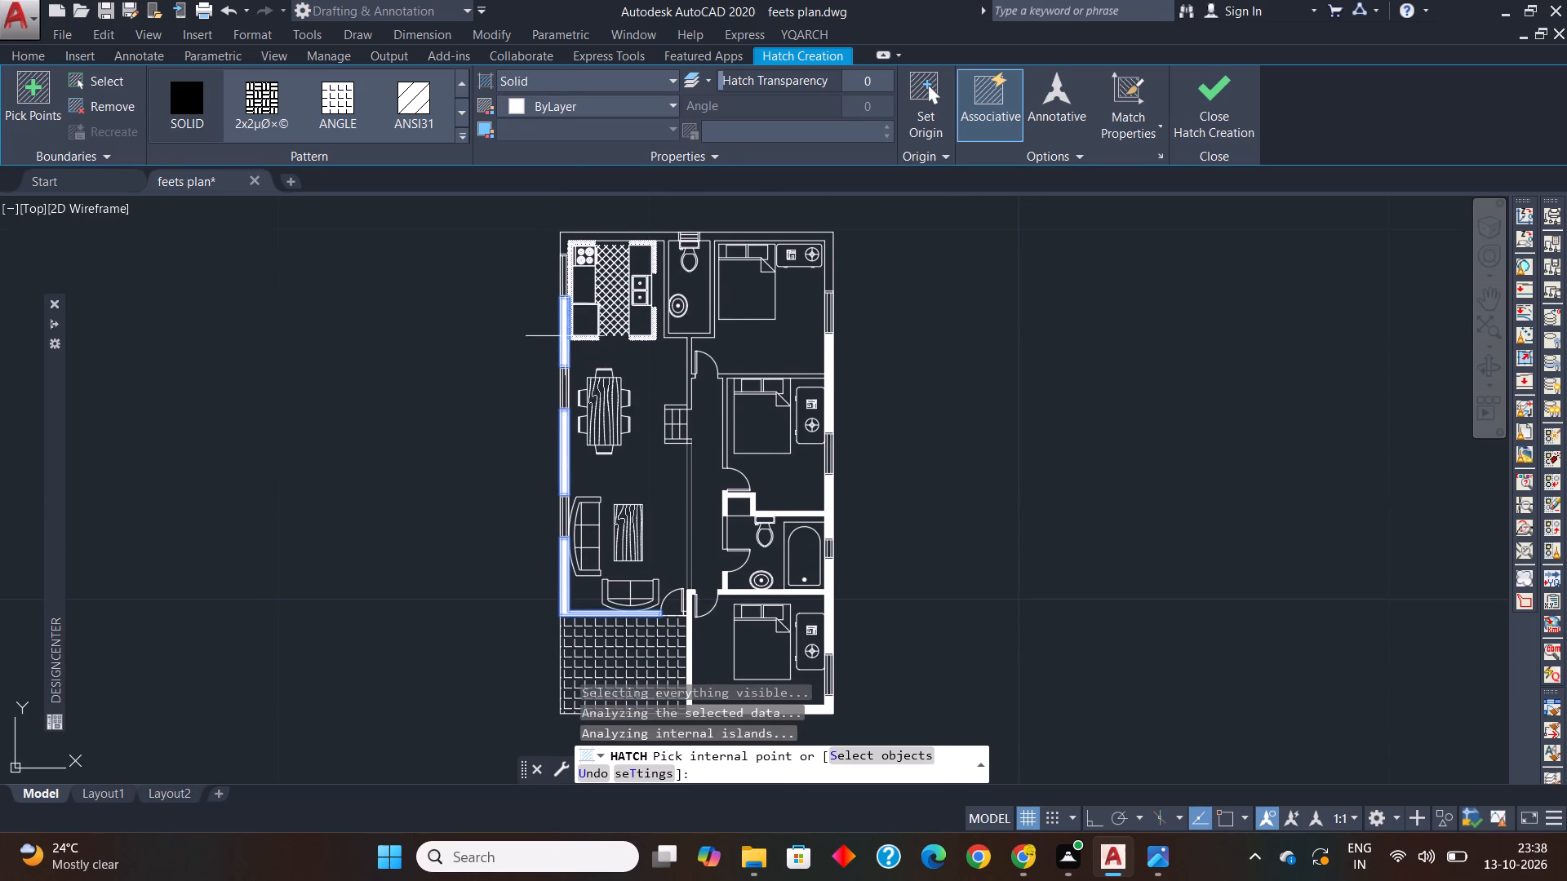
middle_click_drag(569, 347, 575, 443)
scroll(576, 331, "up", 2)
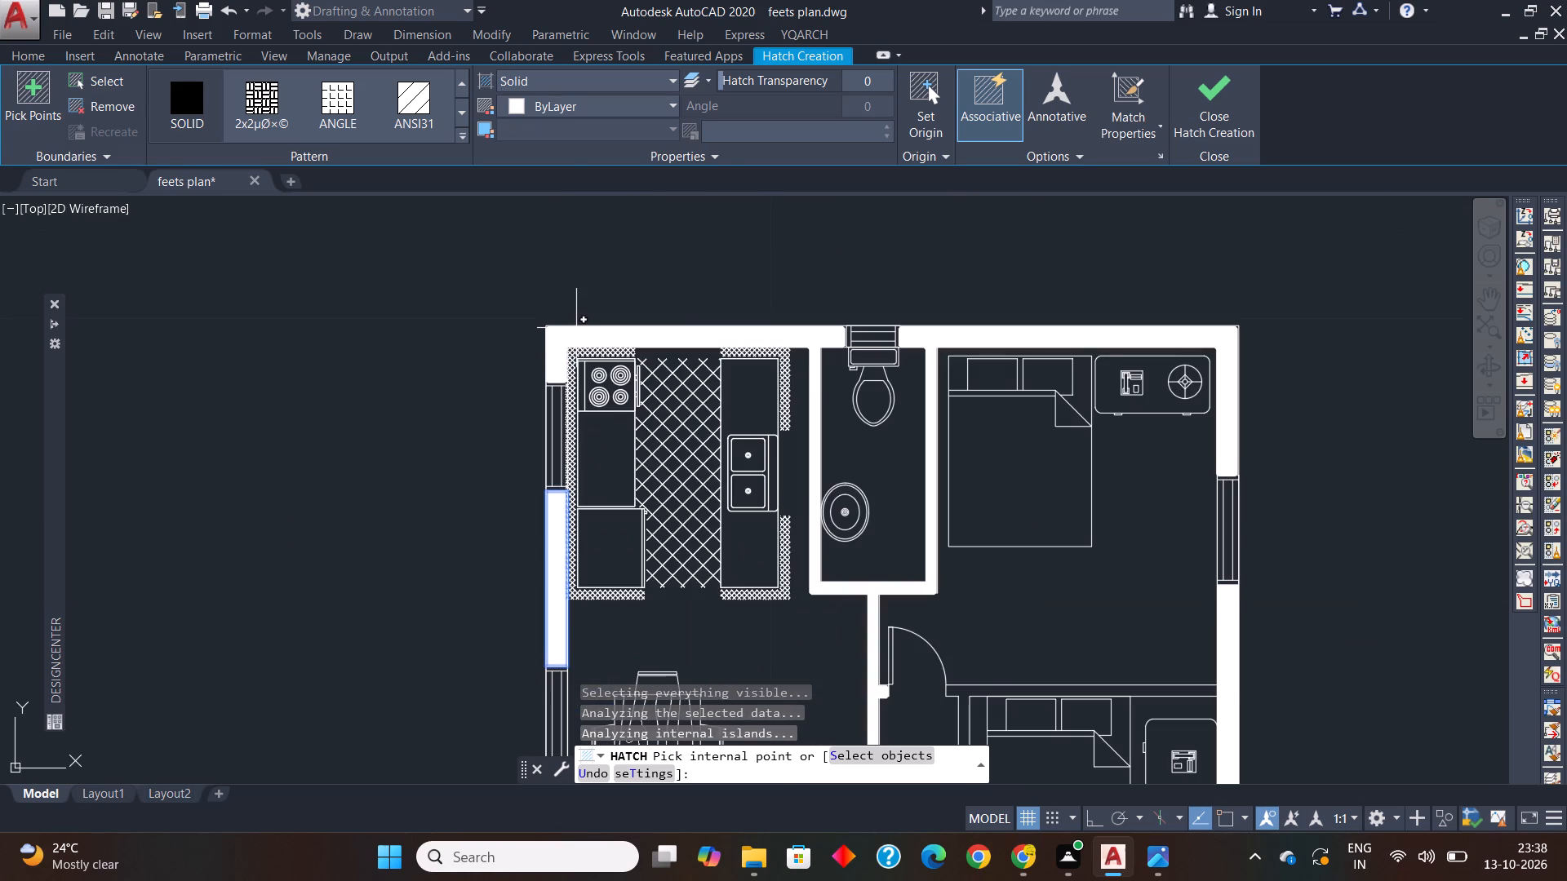
left_click(576, 328)
scroll(576, 328, "down", 1)
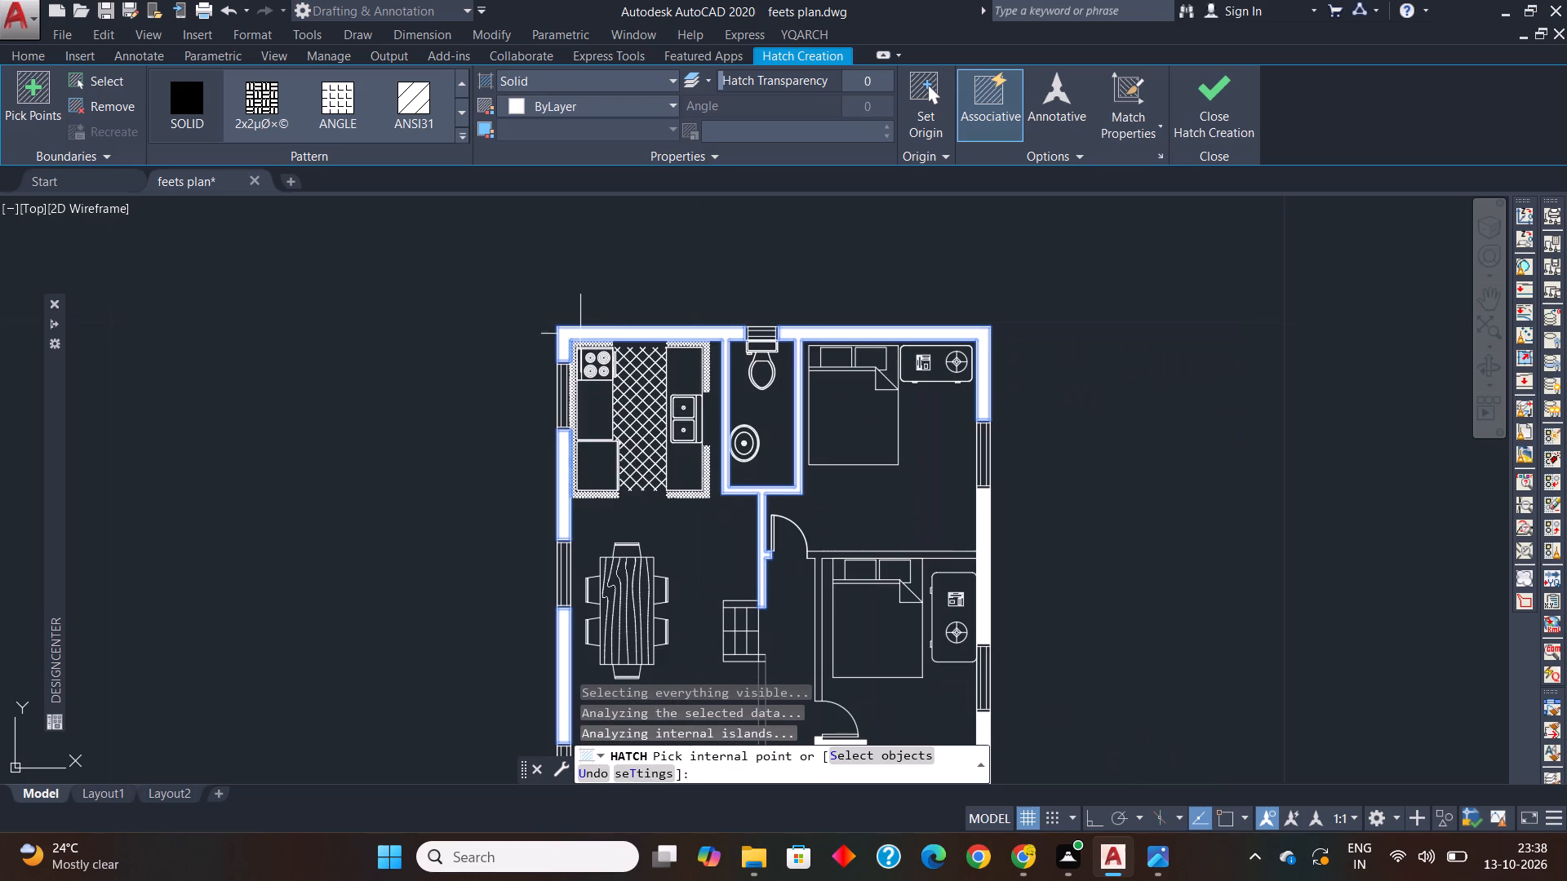
Solid-hatch the short wall segment of the bathtub bathroom between the closet niche and the door.
middle_click_drag(745, 511, 696, 193)
scroll(742, 519, "down", 1)
scroll(764, 496, "up", 3)
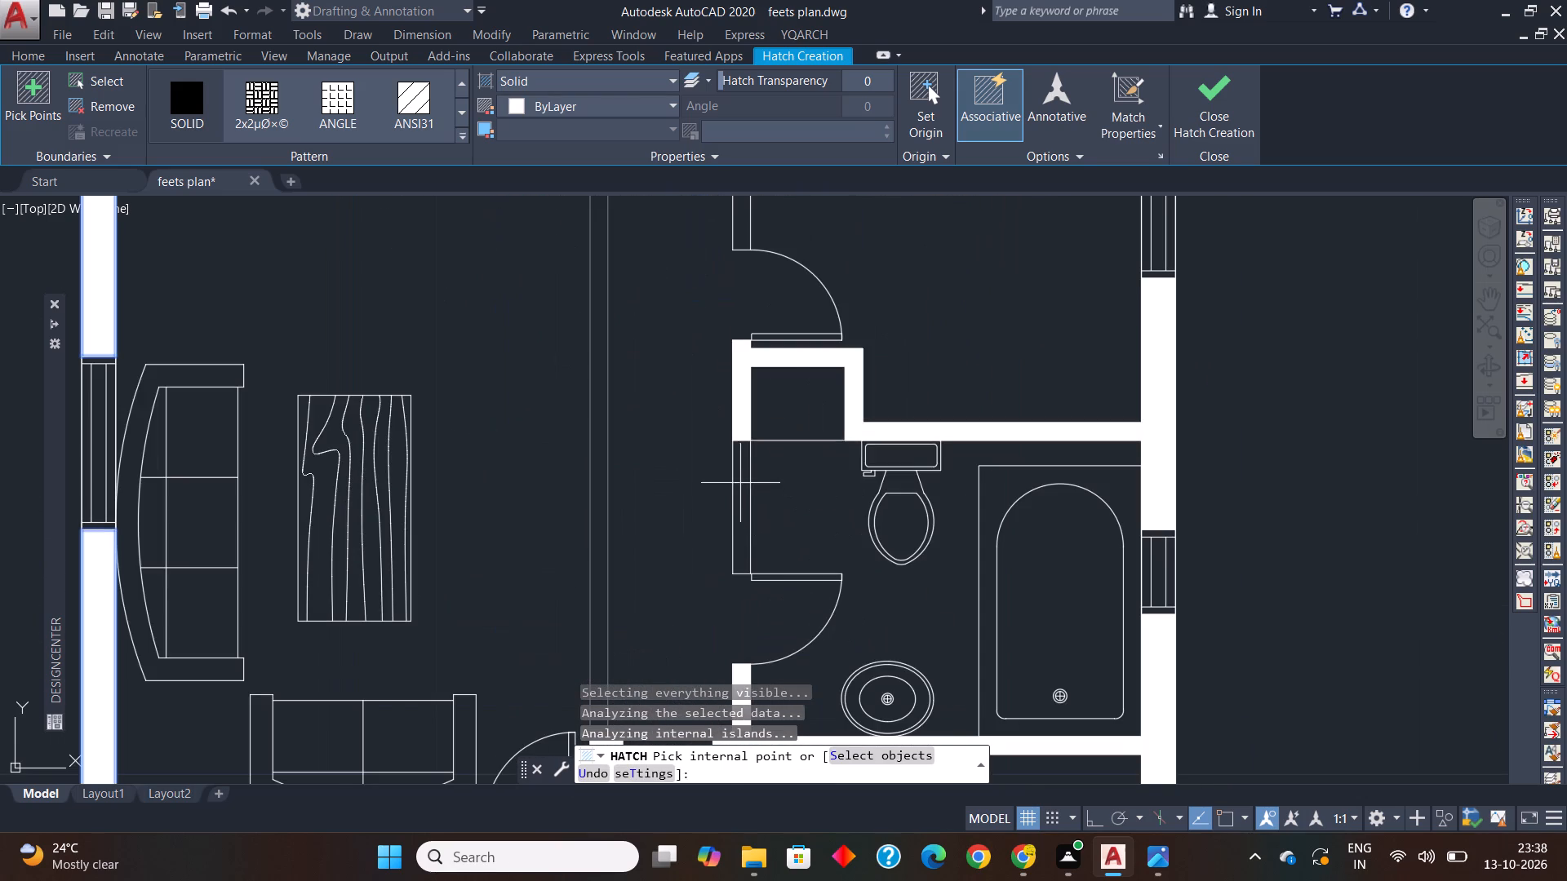
scroll(739, 483, "up", 2)
left_click(739, 483)
scroll(737, 460, "down", 2)
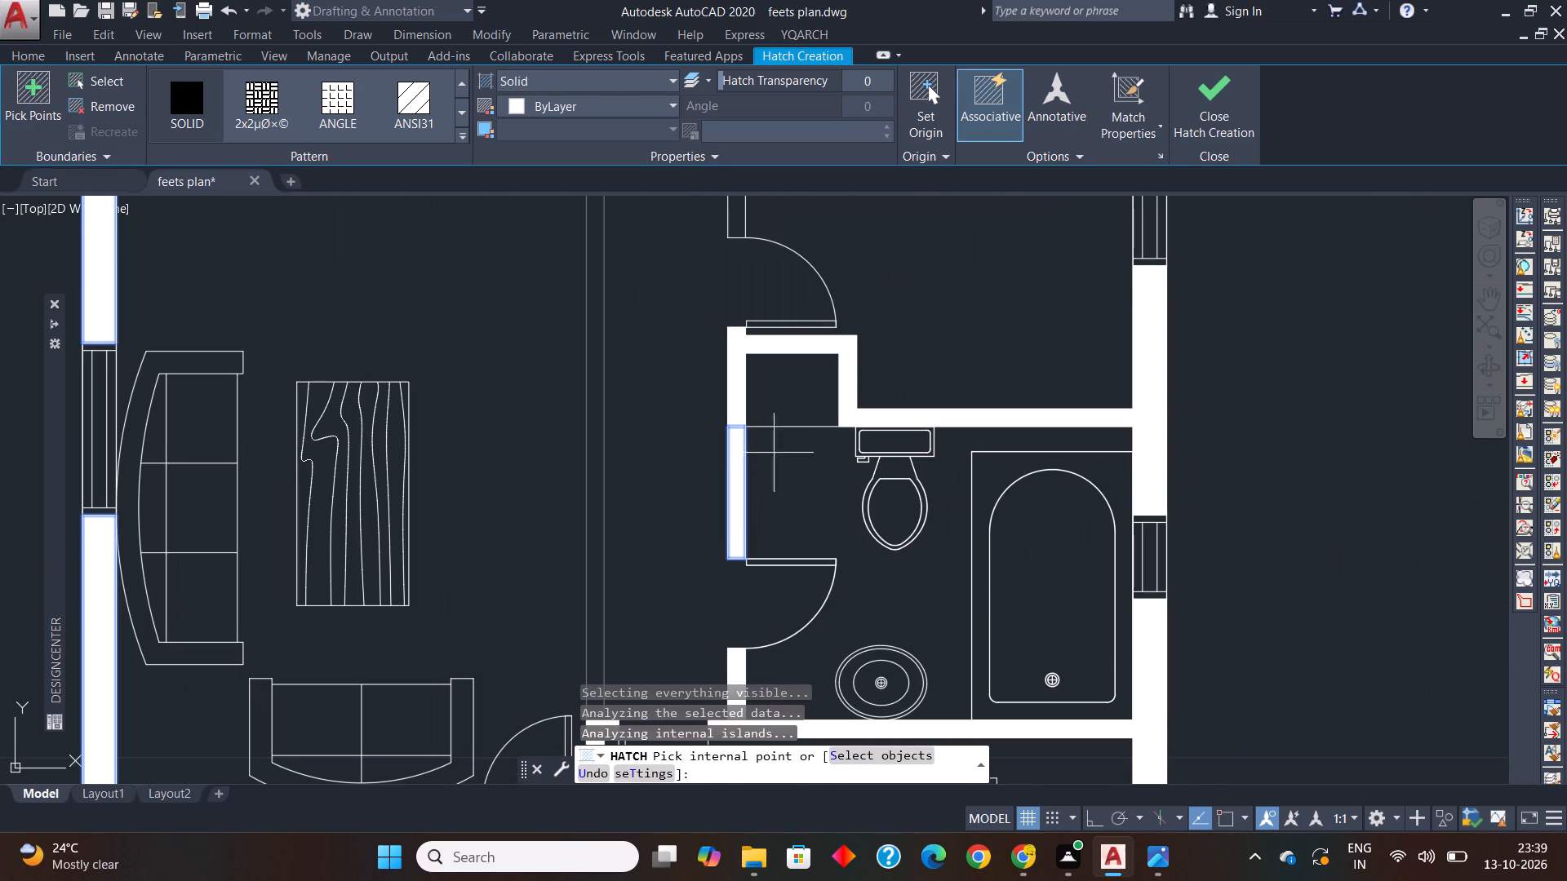
middle_click_drag(797, 458, 735, 537)
scroll(805, 508, "down", 2)
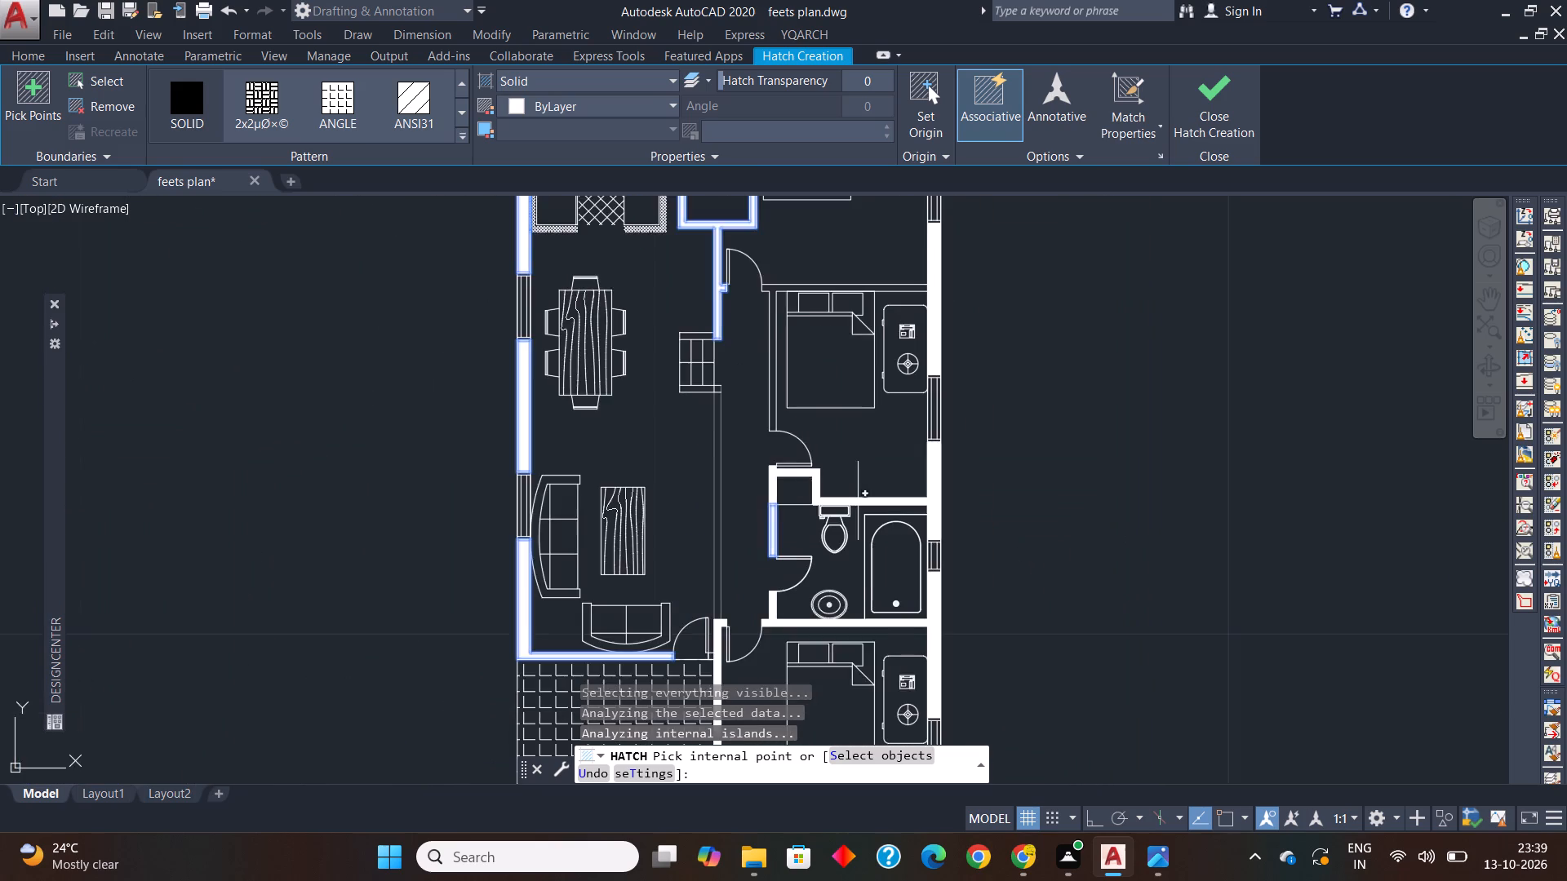
scroll(858, 501, "down", 1)
key("Escape")
key("Escape")
key("Escape")
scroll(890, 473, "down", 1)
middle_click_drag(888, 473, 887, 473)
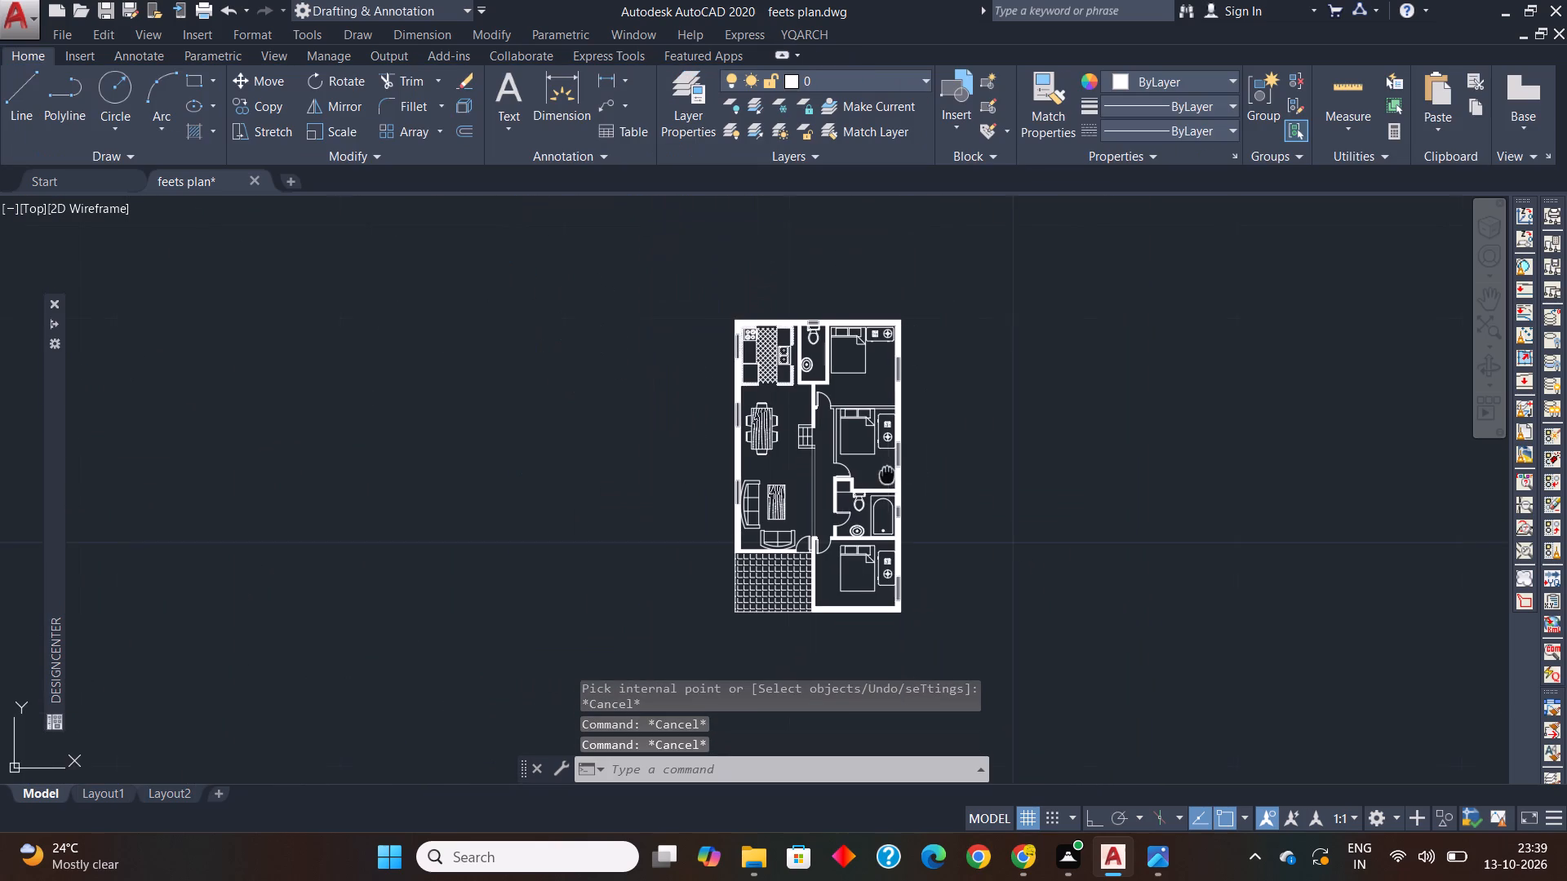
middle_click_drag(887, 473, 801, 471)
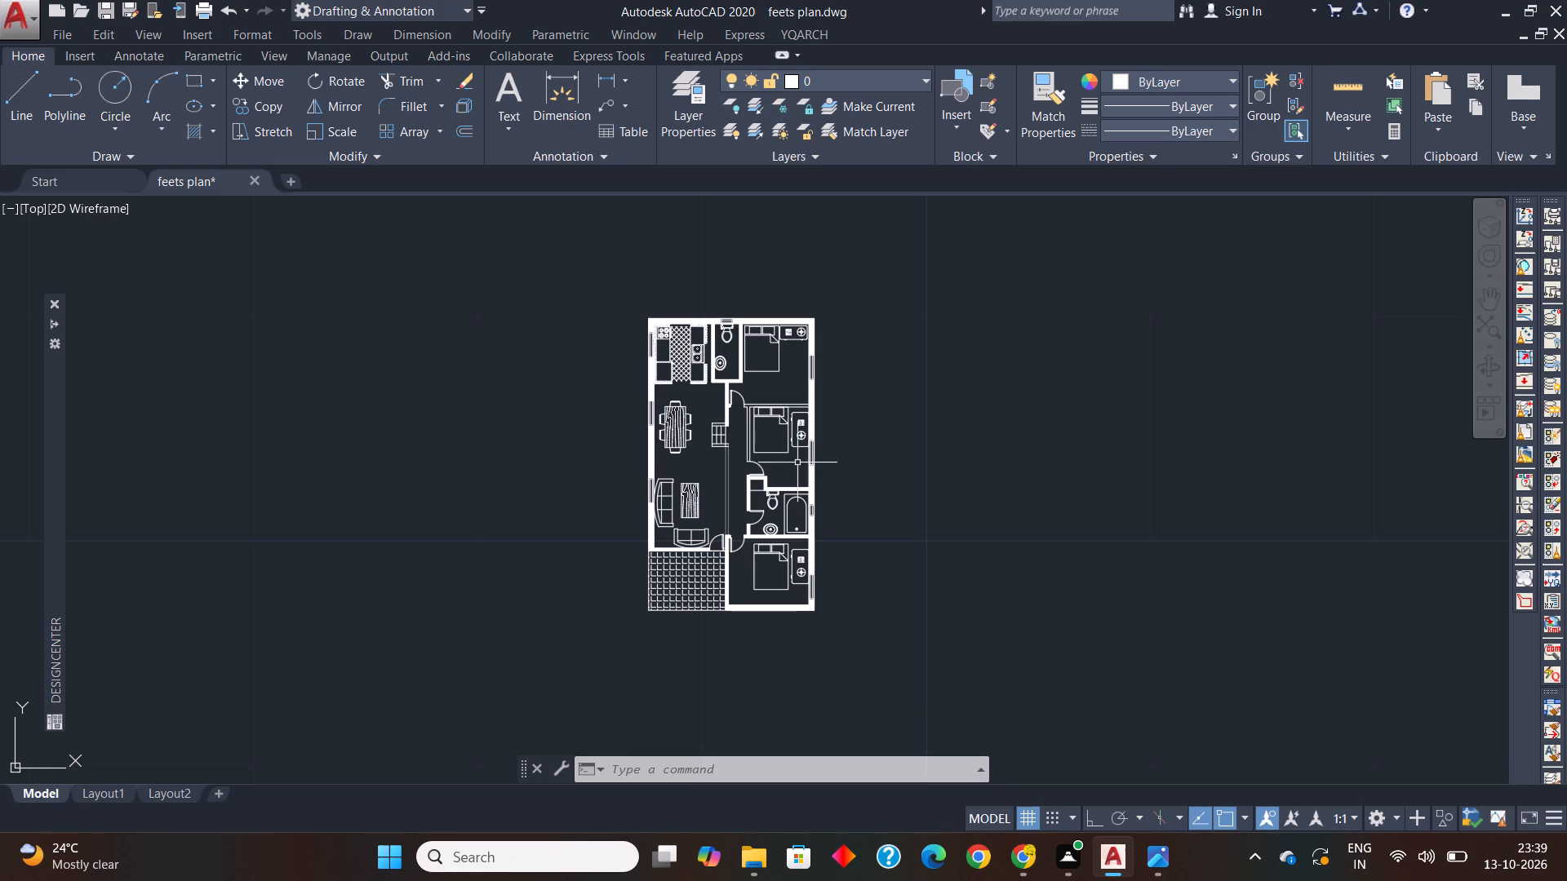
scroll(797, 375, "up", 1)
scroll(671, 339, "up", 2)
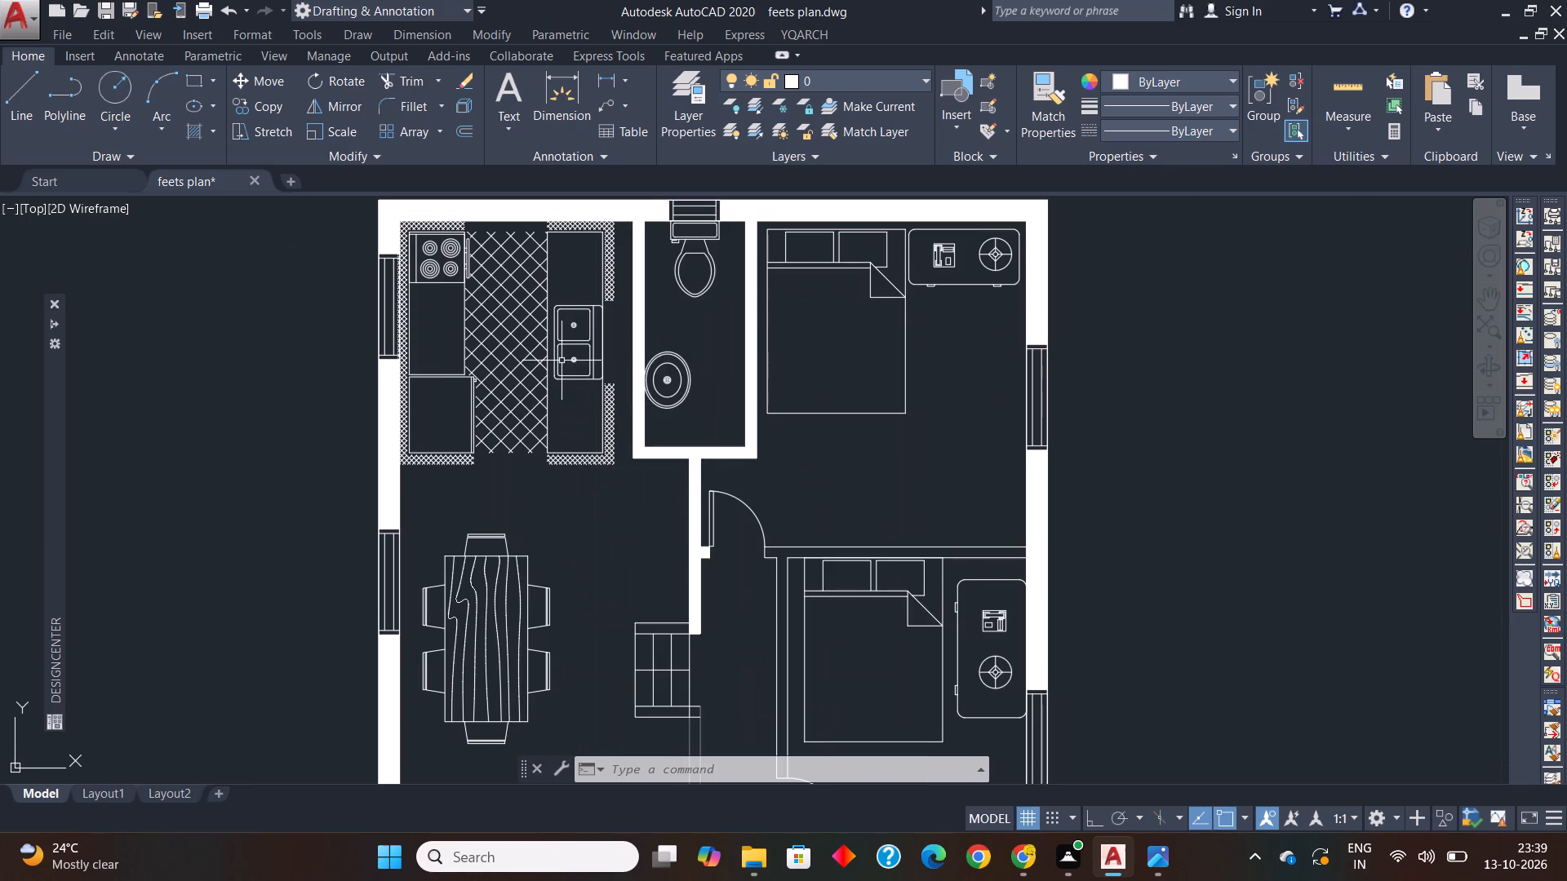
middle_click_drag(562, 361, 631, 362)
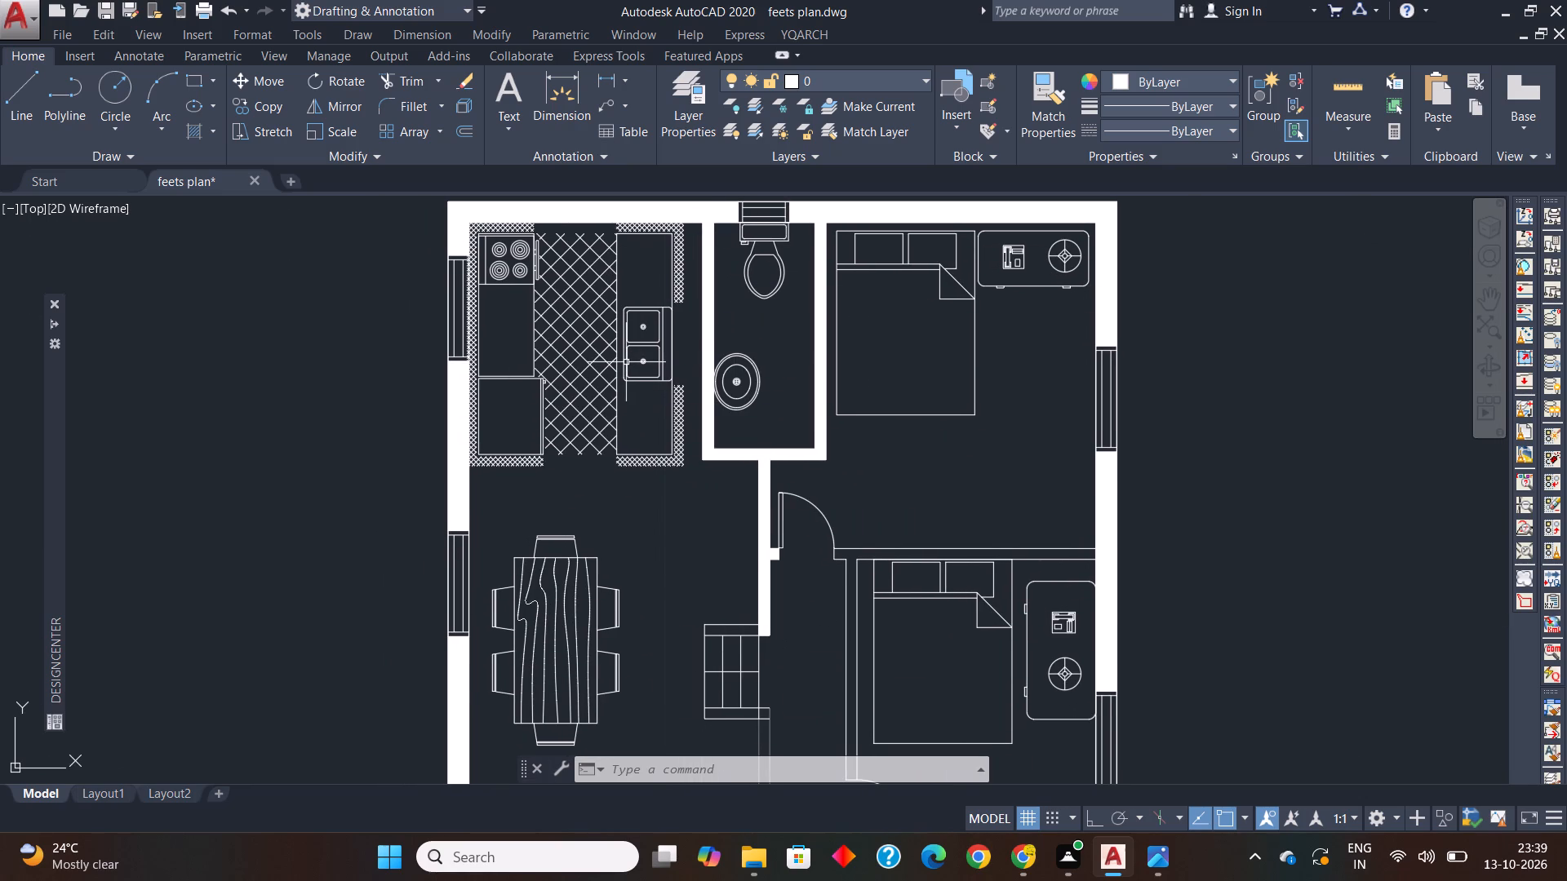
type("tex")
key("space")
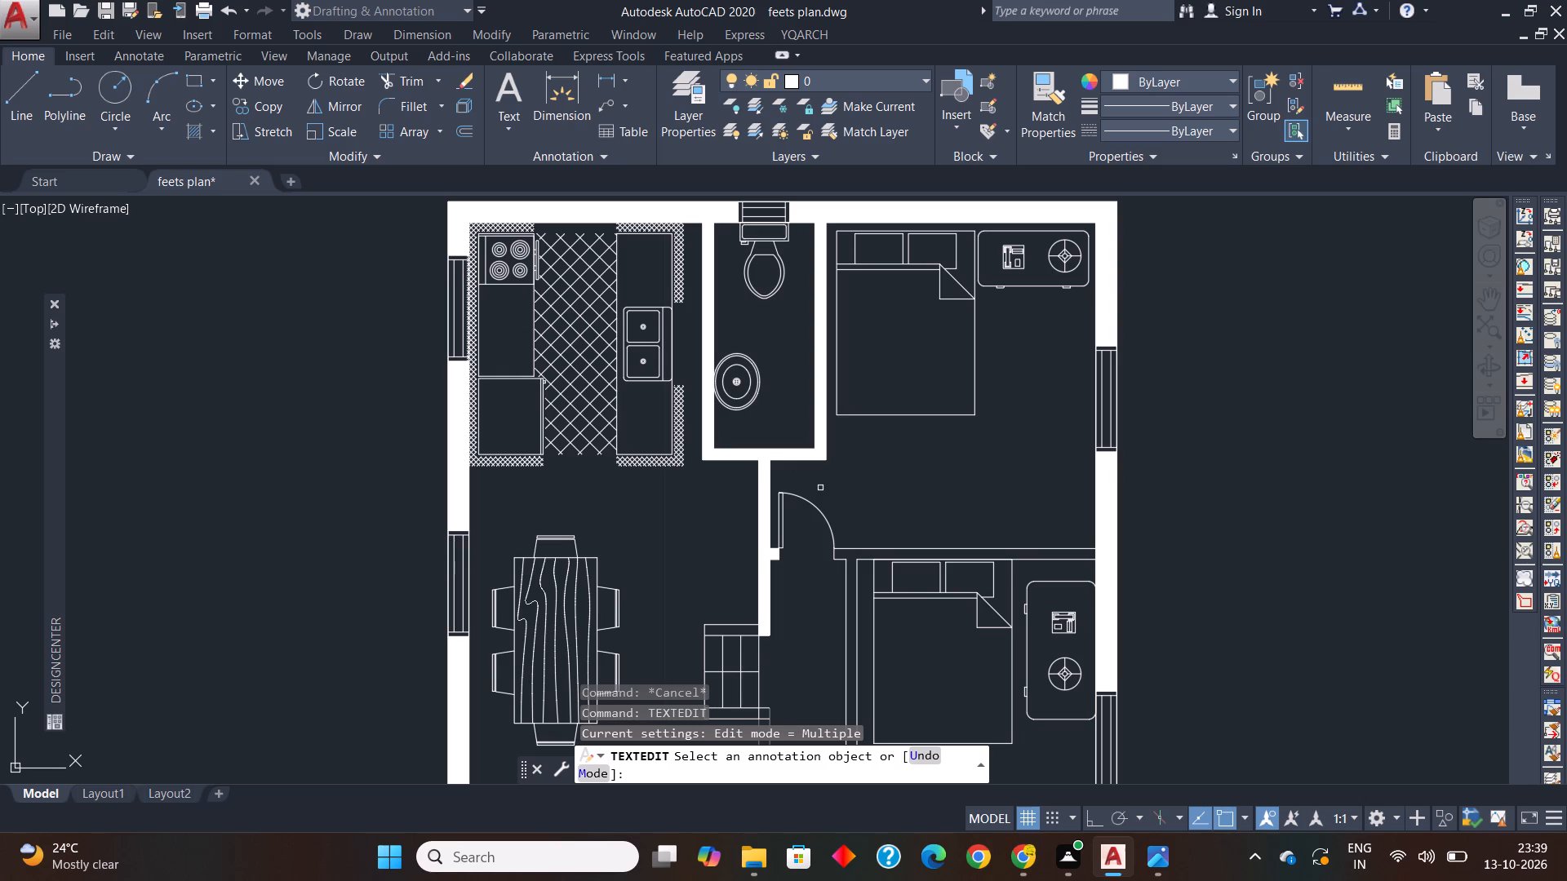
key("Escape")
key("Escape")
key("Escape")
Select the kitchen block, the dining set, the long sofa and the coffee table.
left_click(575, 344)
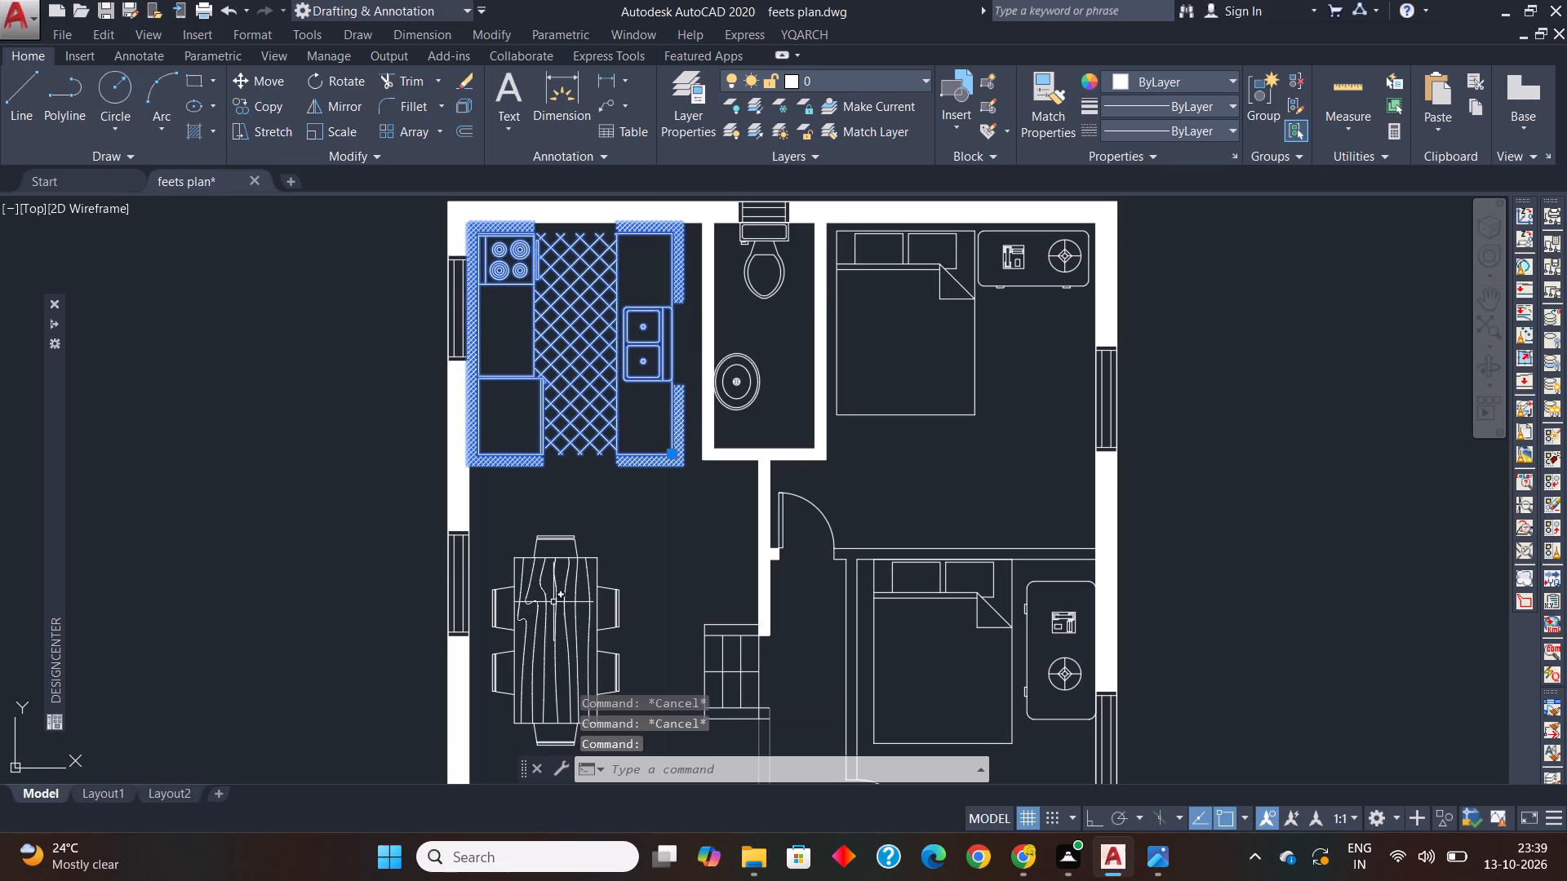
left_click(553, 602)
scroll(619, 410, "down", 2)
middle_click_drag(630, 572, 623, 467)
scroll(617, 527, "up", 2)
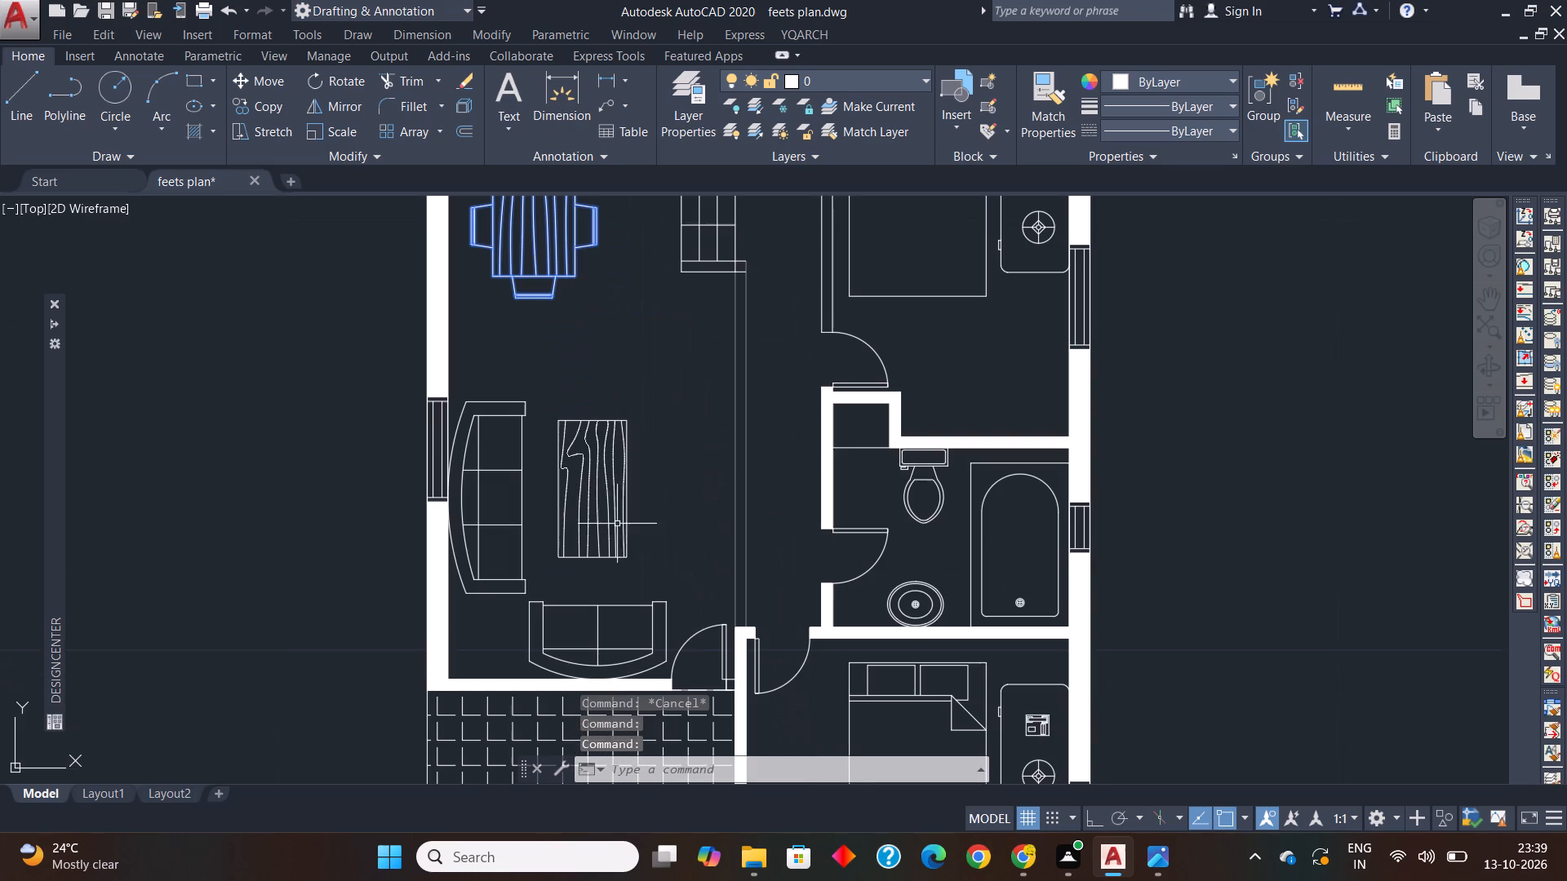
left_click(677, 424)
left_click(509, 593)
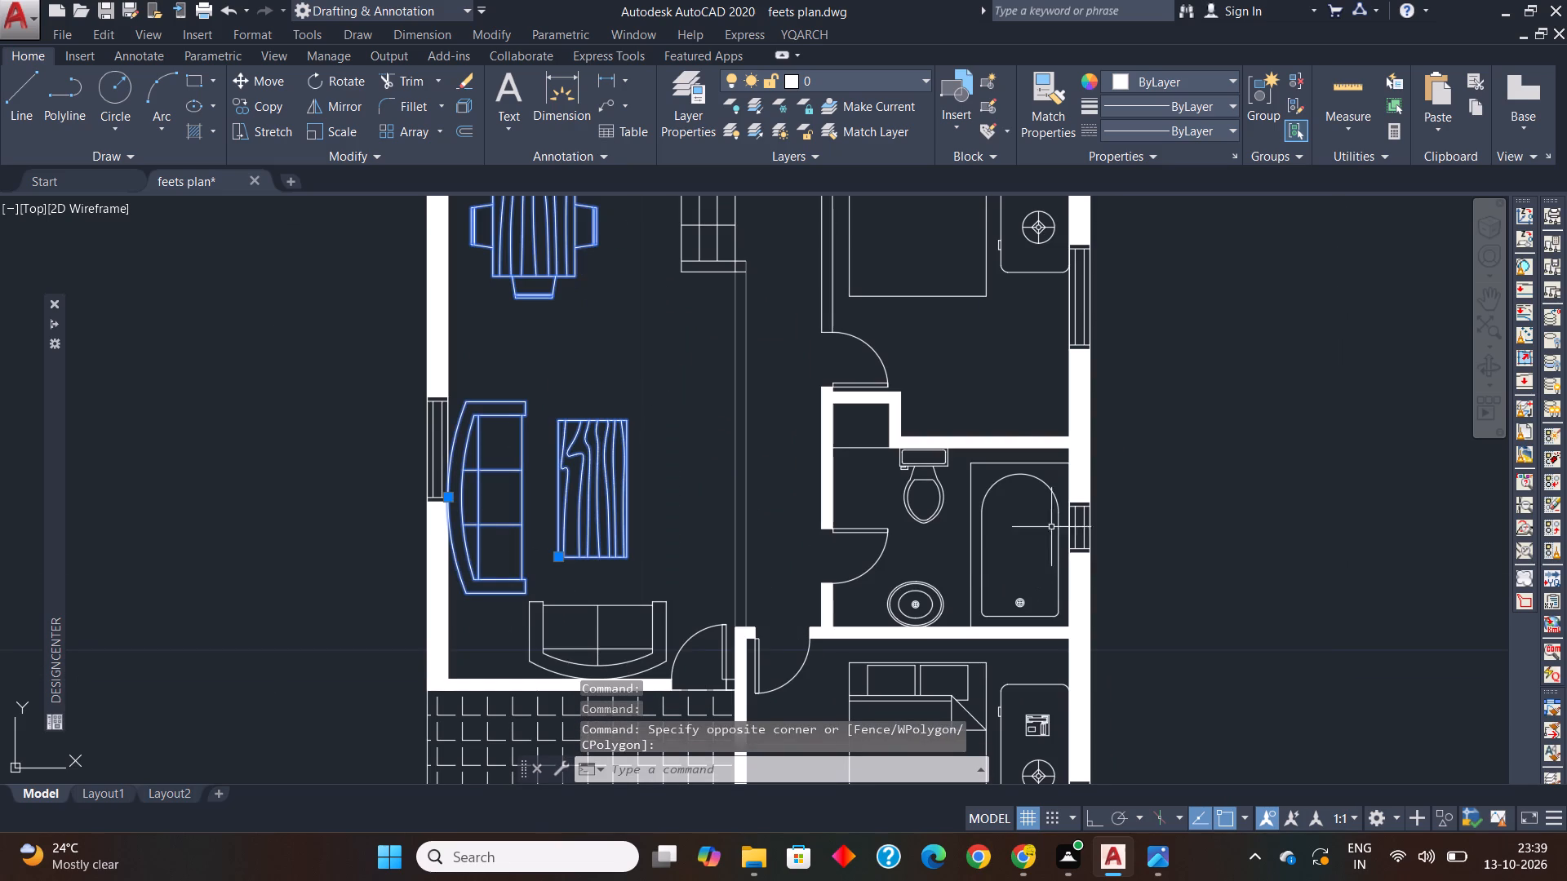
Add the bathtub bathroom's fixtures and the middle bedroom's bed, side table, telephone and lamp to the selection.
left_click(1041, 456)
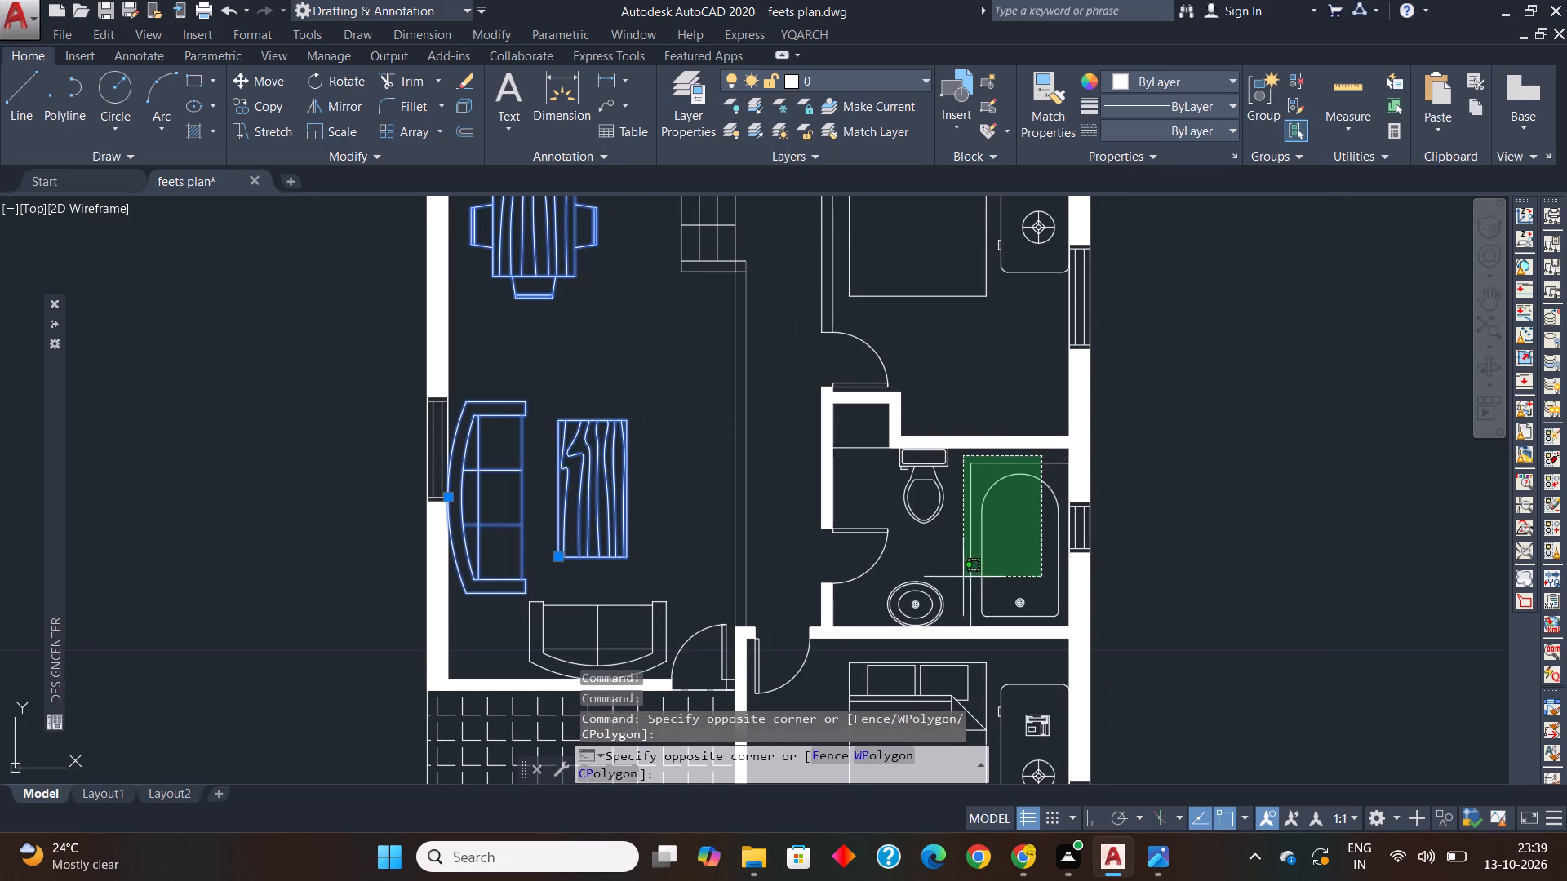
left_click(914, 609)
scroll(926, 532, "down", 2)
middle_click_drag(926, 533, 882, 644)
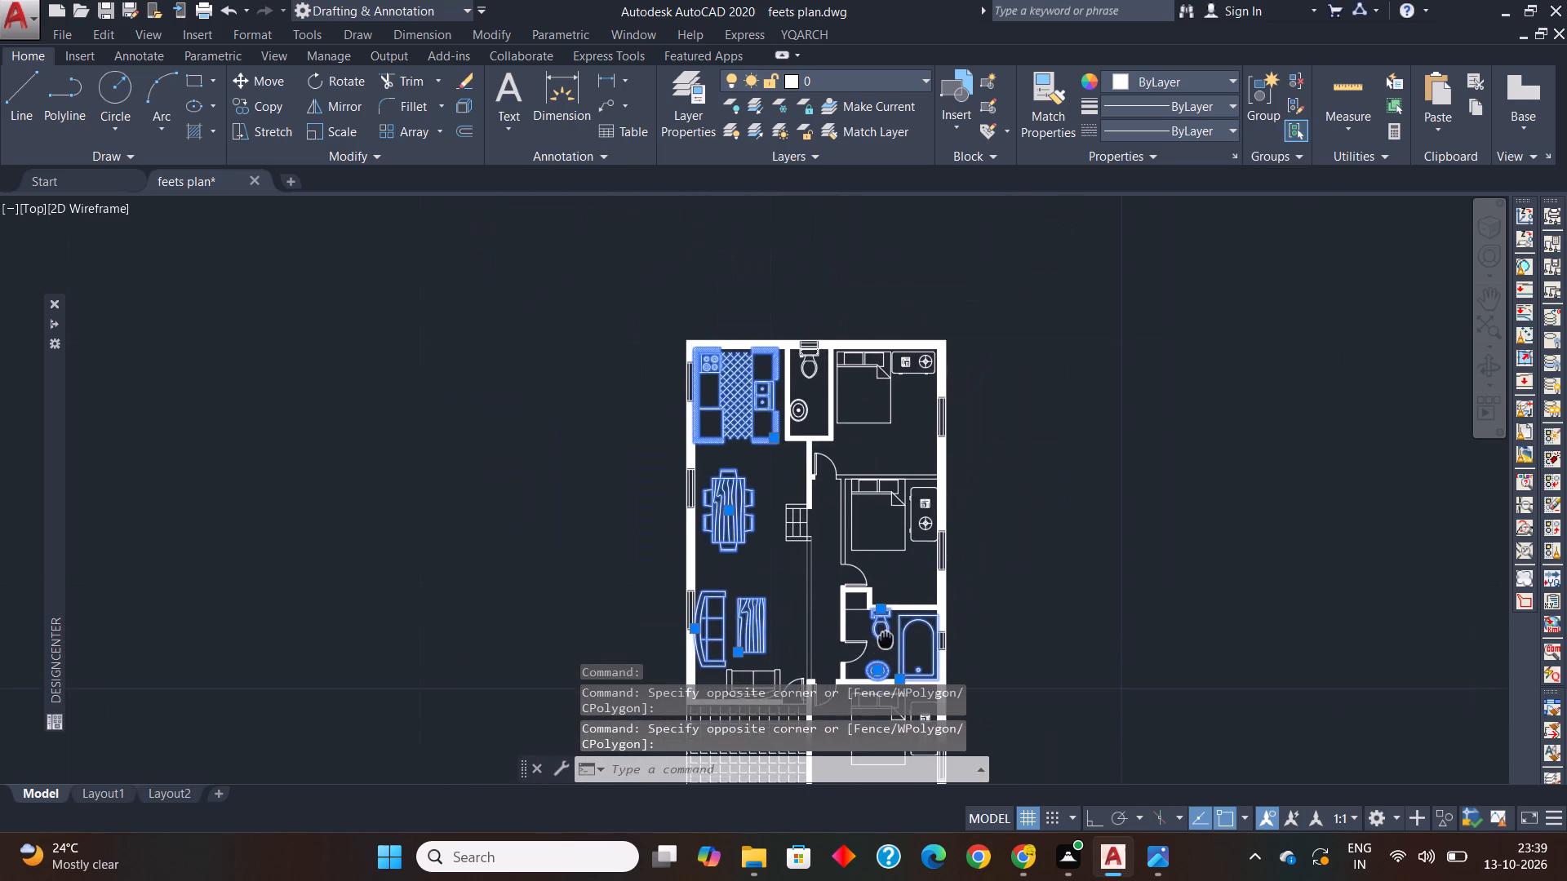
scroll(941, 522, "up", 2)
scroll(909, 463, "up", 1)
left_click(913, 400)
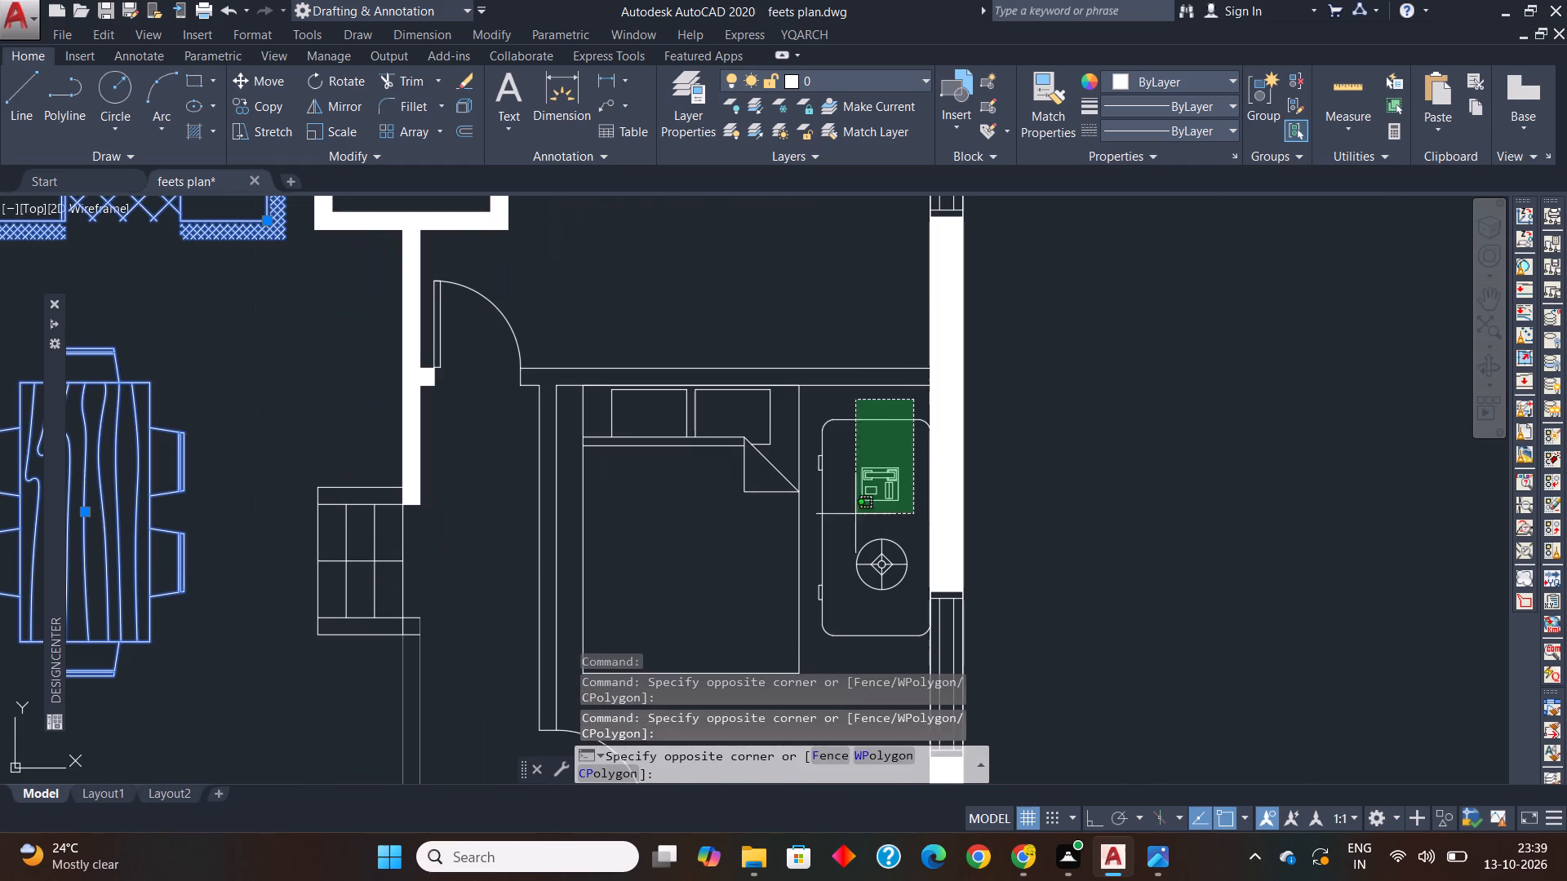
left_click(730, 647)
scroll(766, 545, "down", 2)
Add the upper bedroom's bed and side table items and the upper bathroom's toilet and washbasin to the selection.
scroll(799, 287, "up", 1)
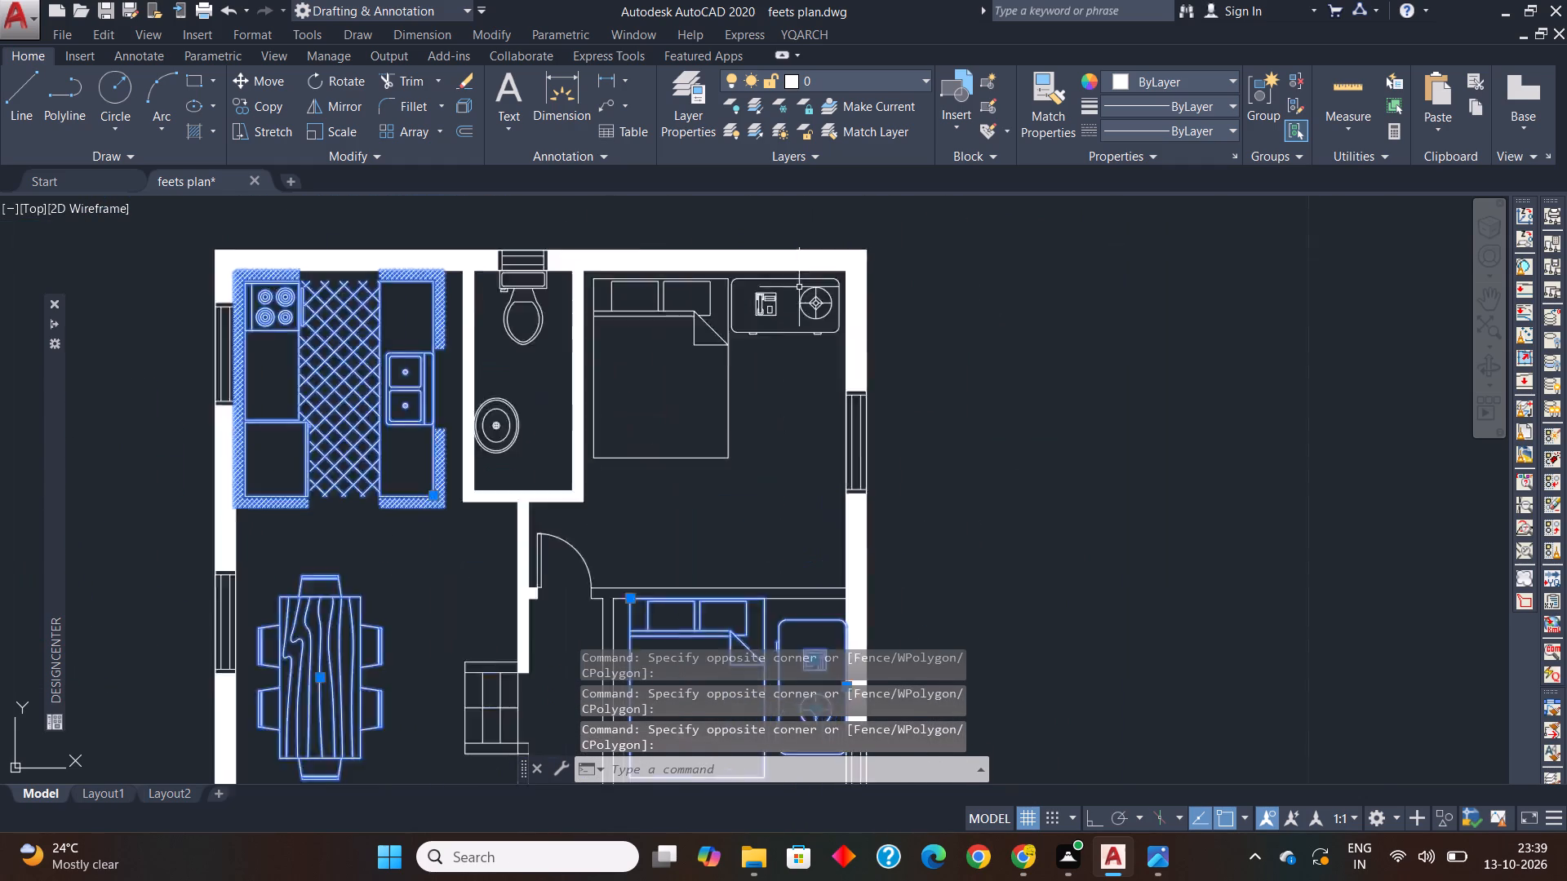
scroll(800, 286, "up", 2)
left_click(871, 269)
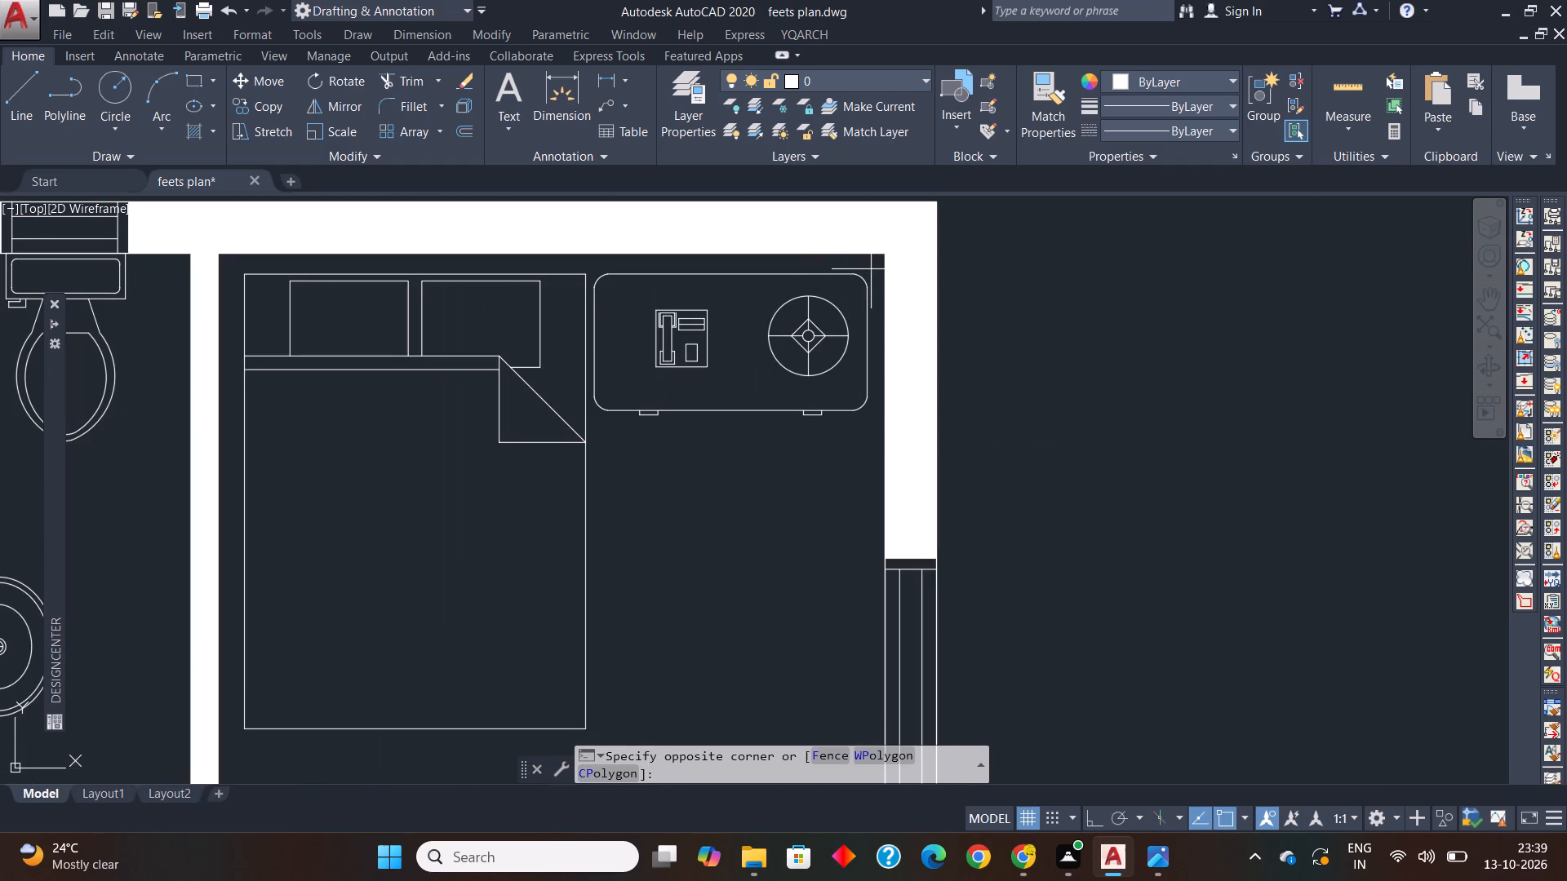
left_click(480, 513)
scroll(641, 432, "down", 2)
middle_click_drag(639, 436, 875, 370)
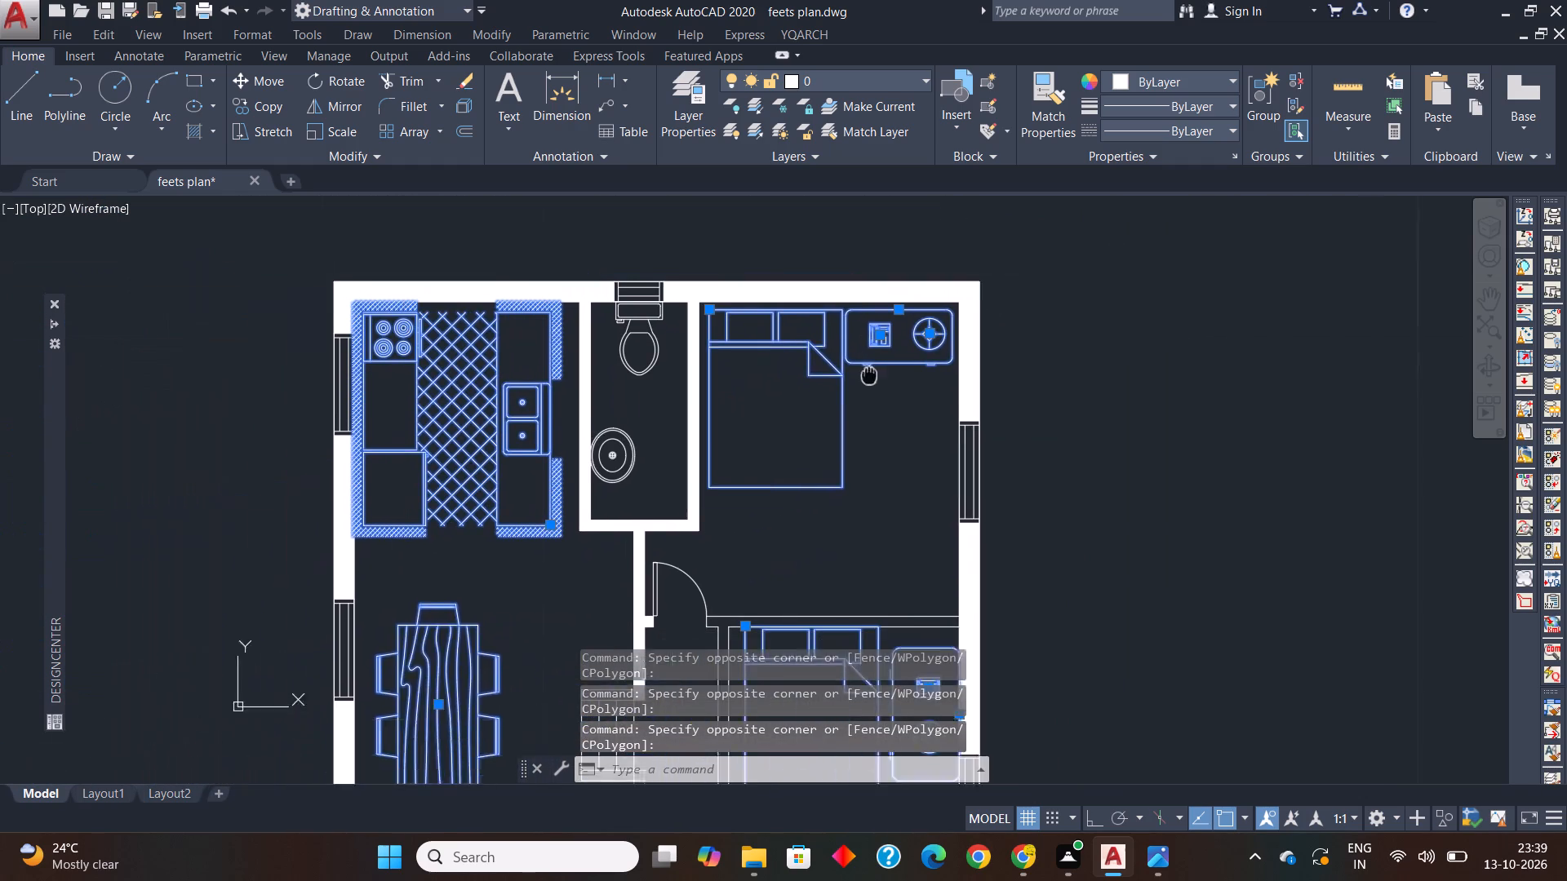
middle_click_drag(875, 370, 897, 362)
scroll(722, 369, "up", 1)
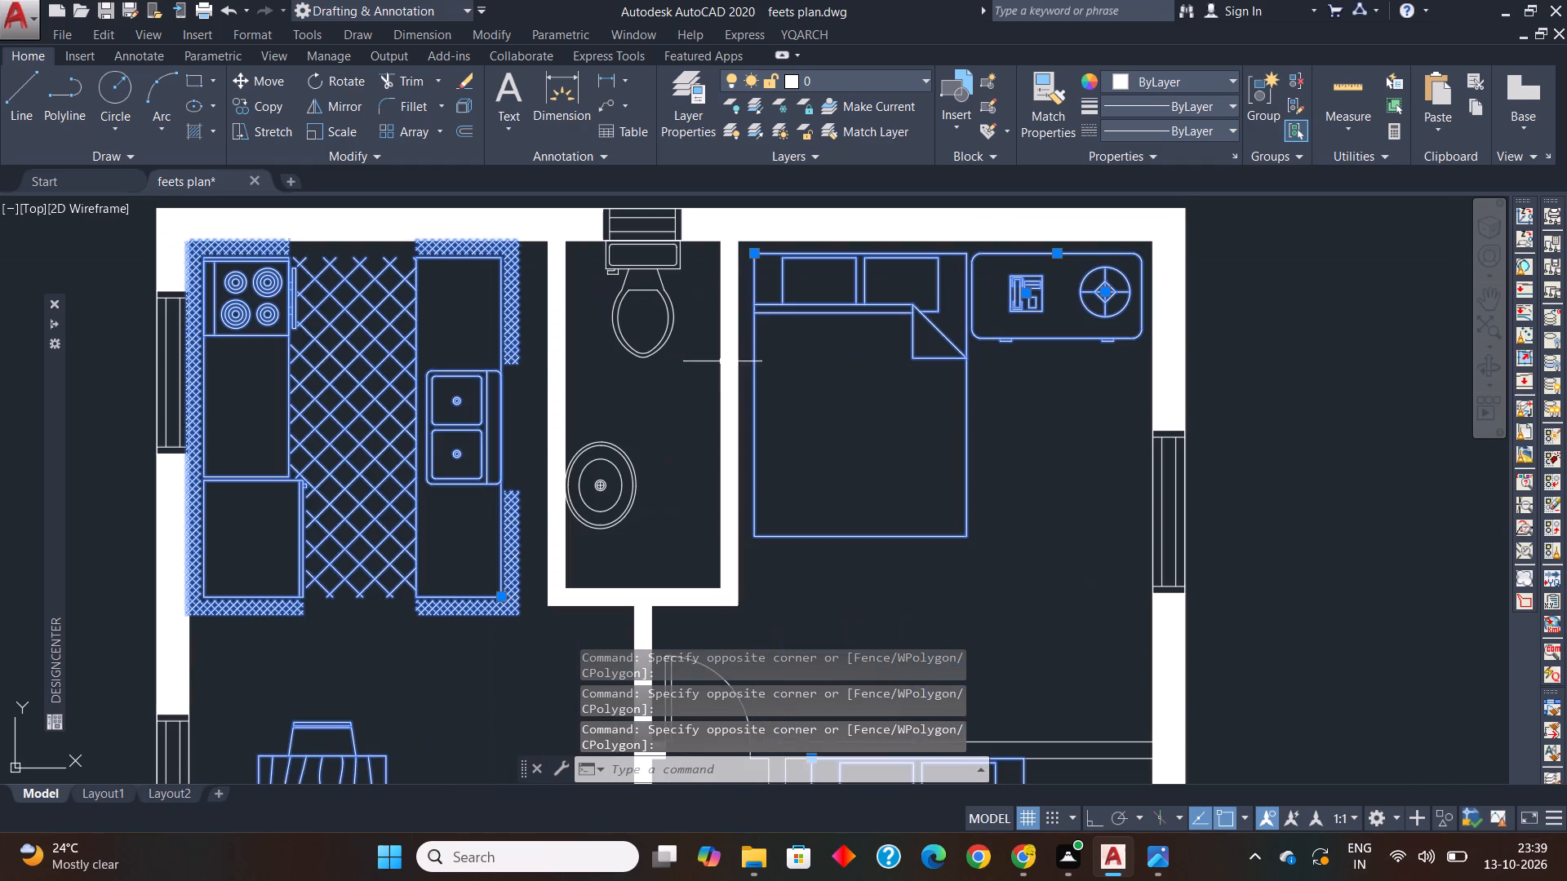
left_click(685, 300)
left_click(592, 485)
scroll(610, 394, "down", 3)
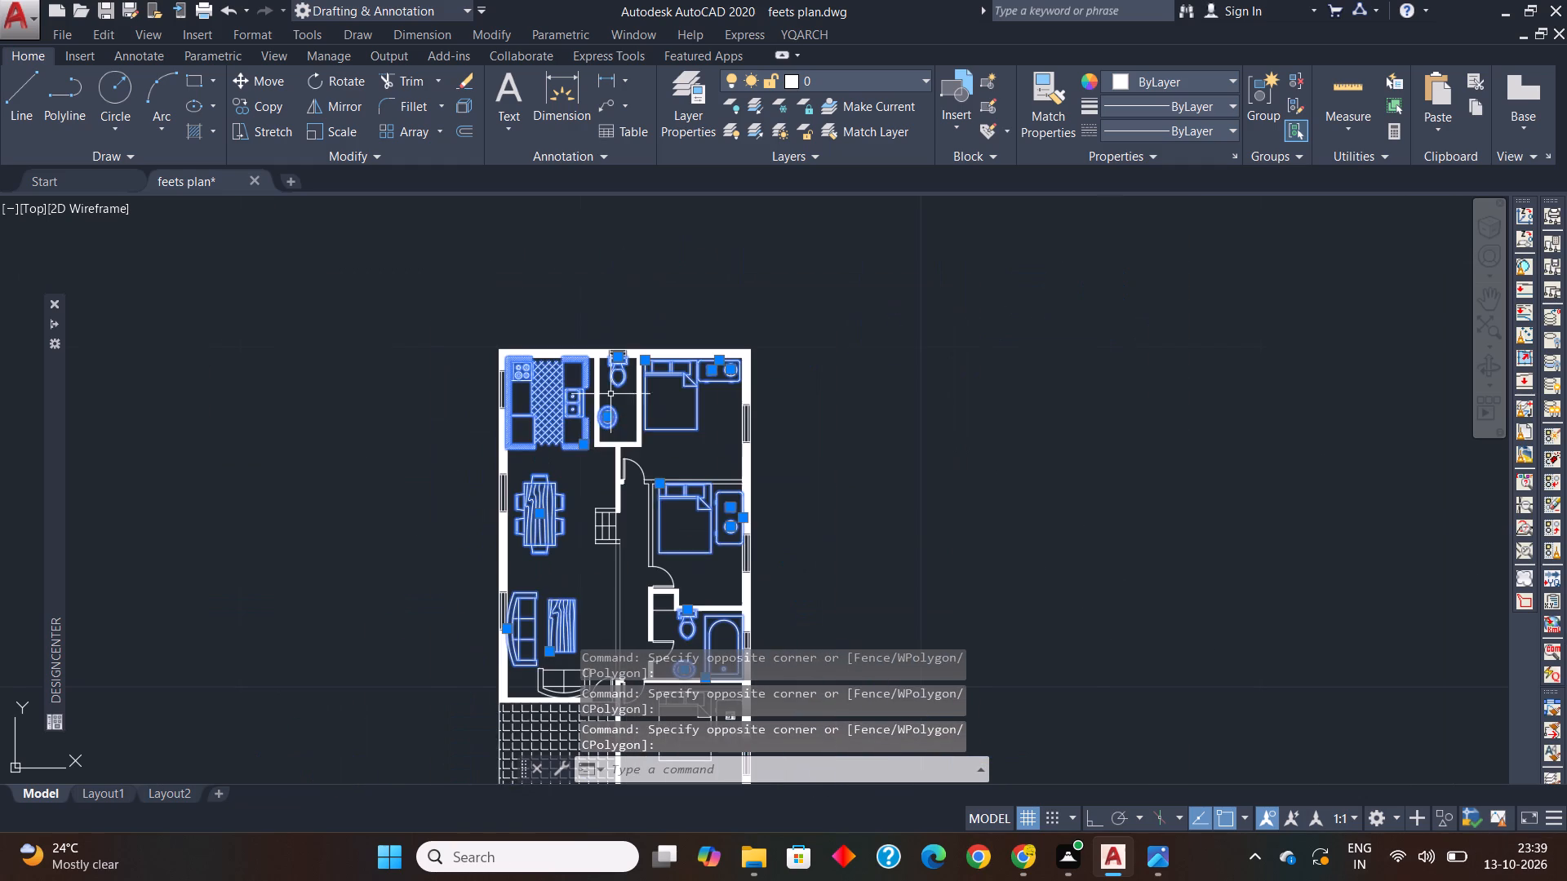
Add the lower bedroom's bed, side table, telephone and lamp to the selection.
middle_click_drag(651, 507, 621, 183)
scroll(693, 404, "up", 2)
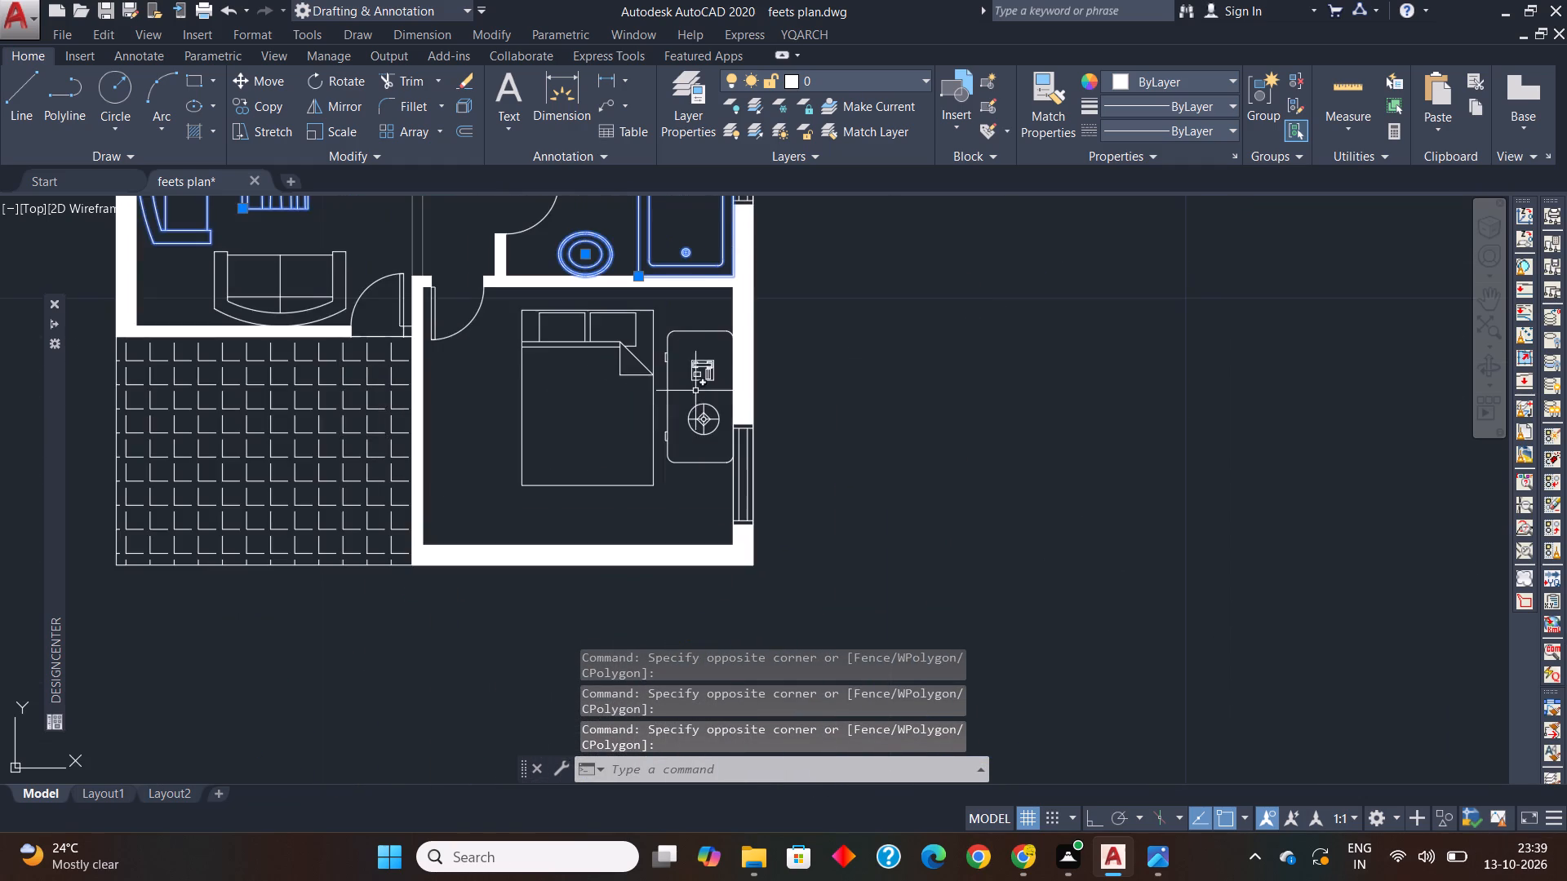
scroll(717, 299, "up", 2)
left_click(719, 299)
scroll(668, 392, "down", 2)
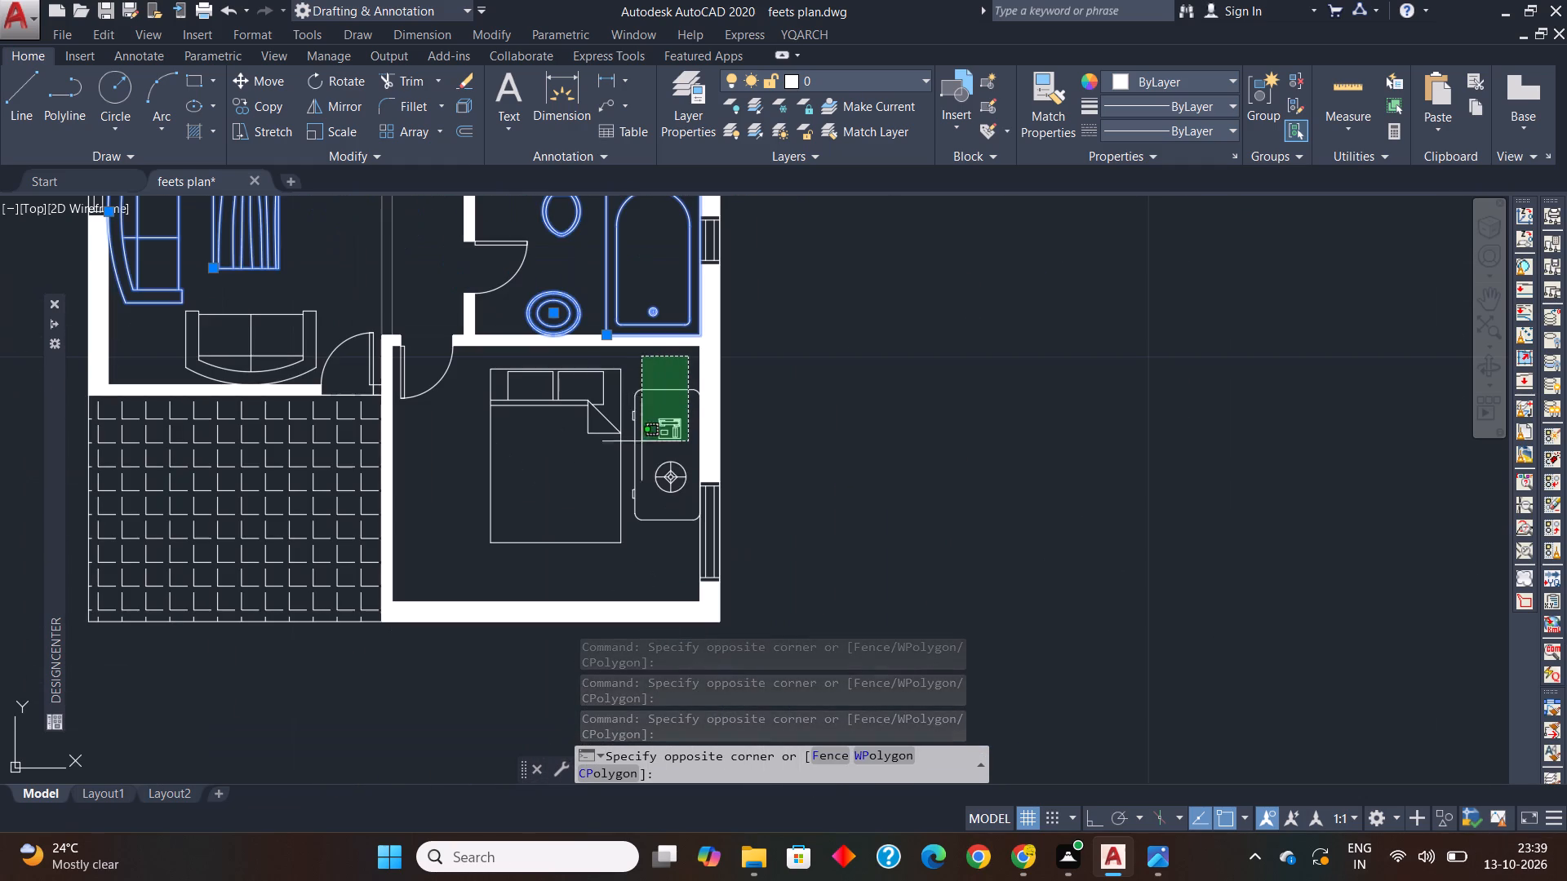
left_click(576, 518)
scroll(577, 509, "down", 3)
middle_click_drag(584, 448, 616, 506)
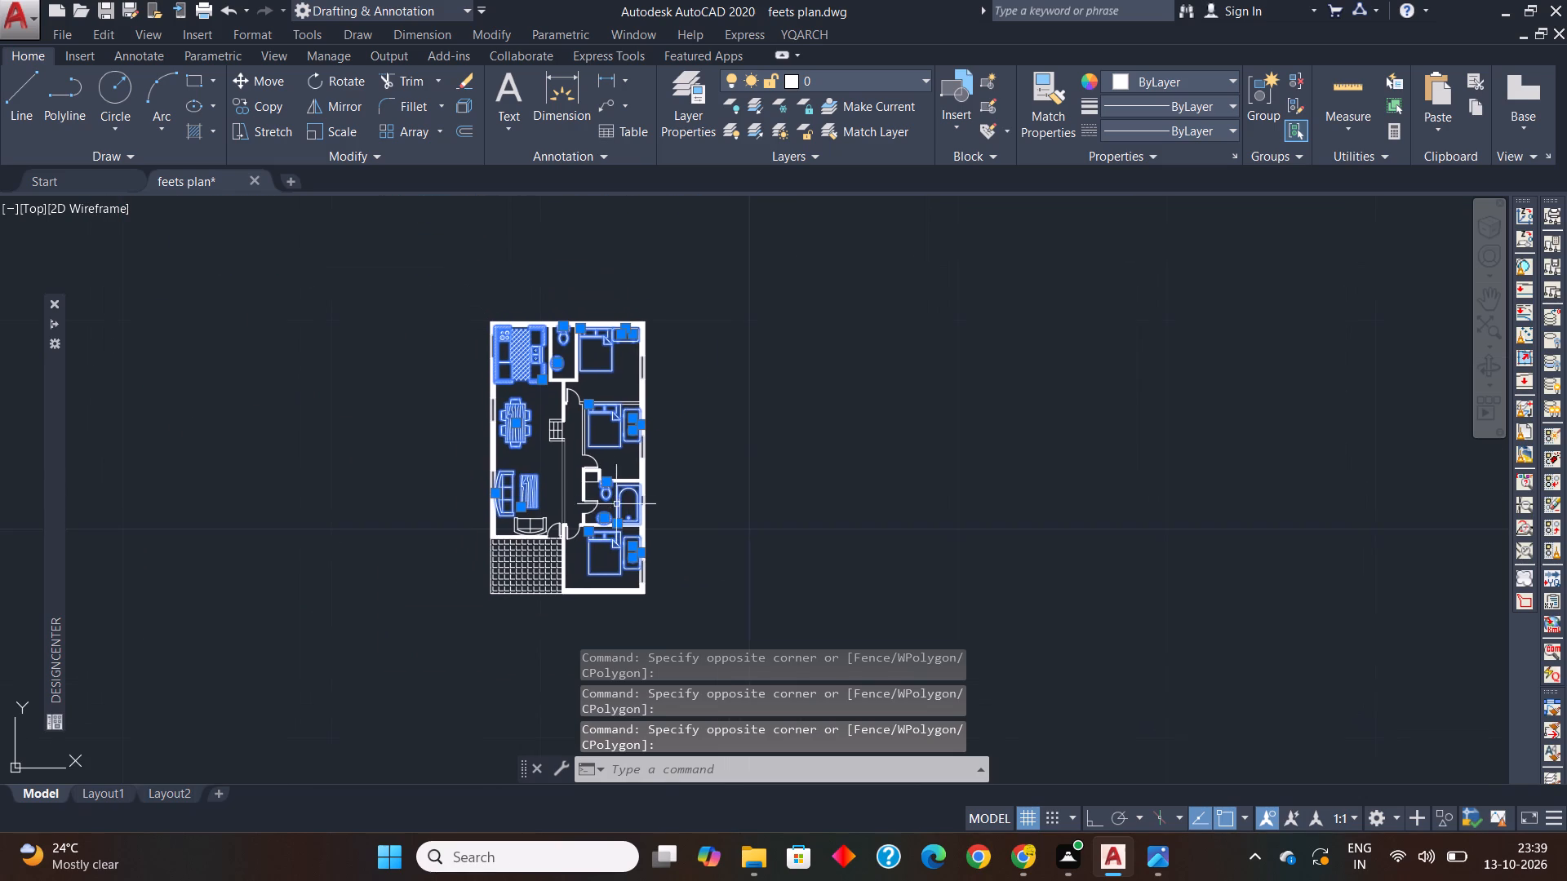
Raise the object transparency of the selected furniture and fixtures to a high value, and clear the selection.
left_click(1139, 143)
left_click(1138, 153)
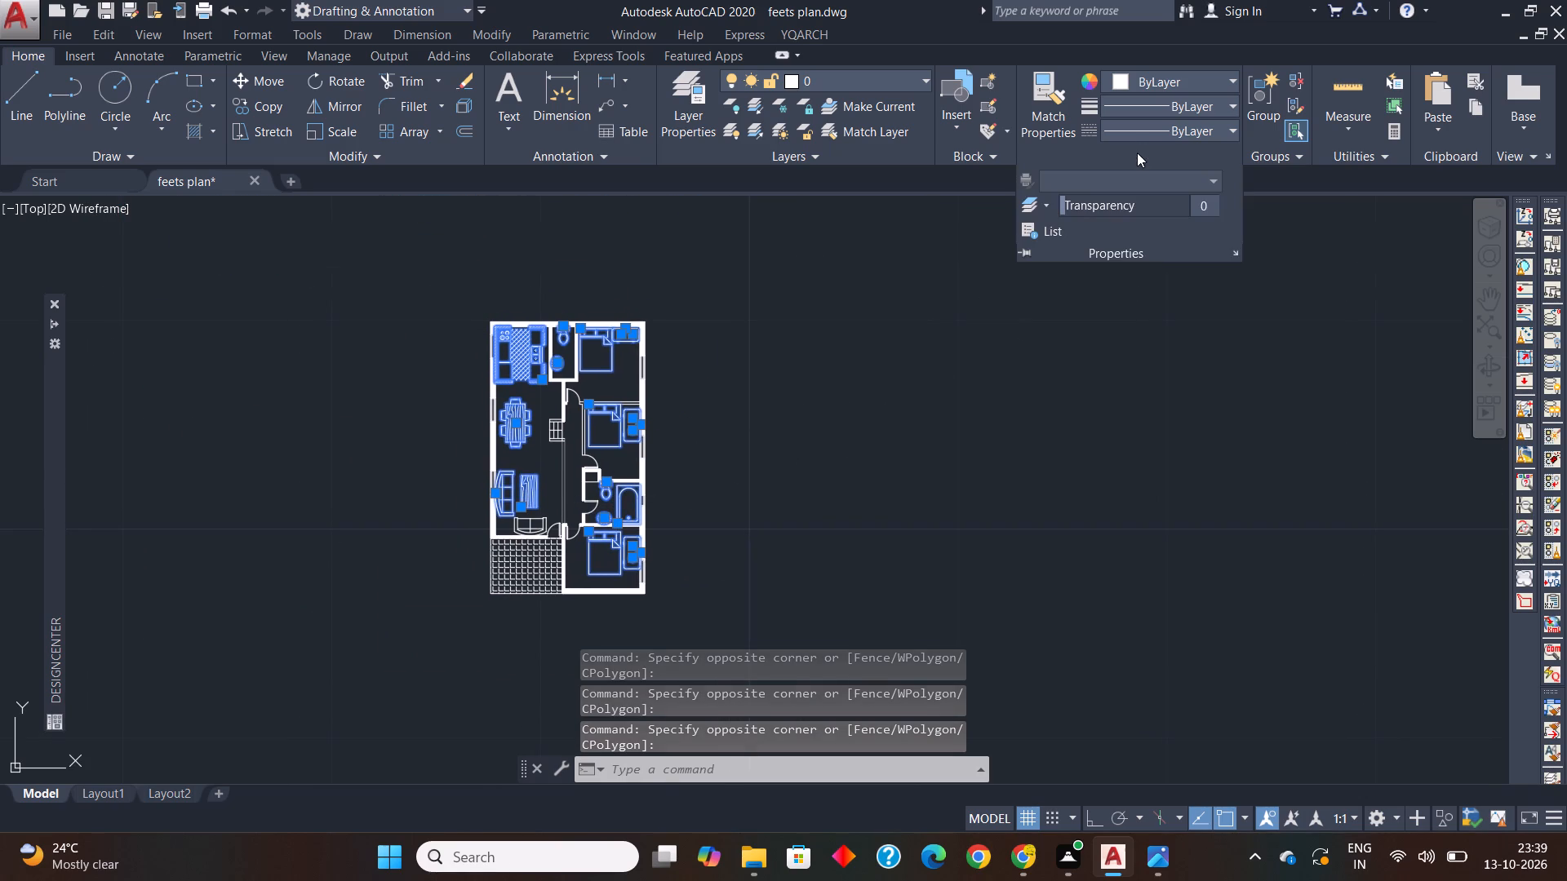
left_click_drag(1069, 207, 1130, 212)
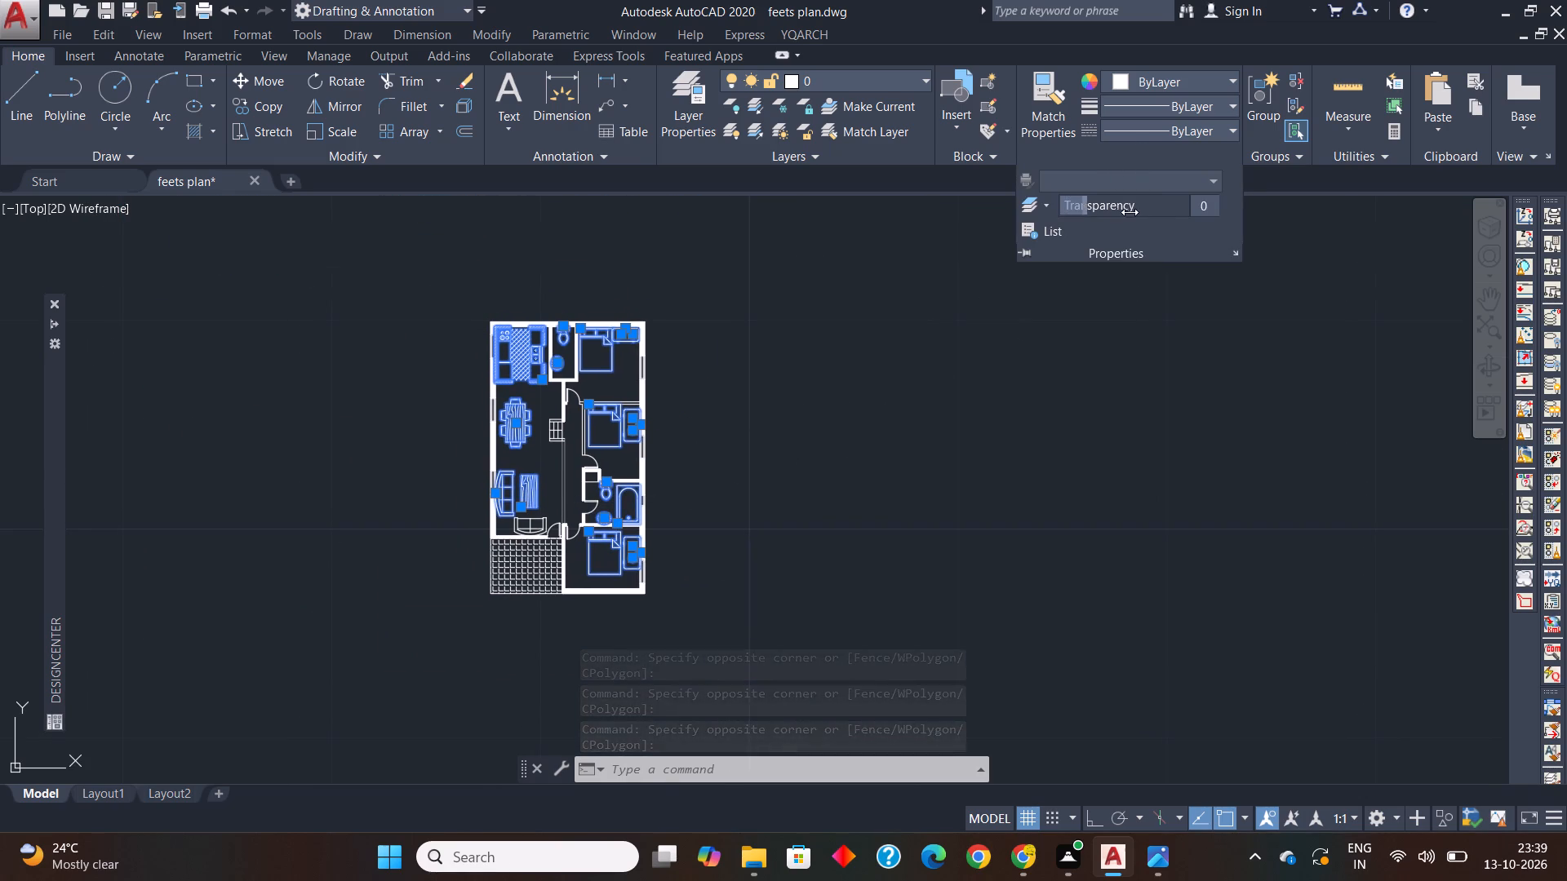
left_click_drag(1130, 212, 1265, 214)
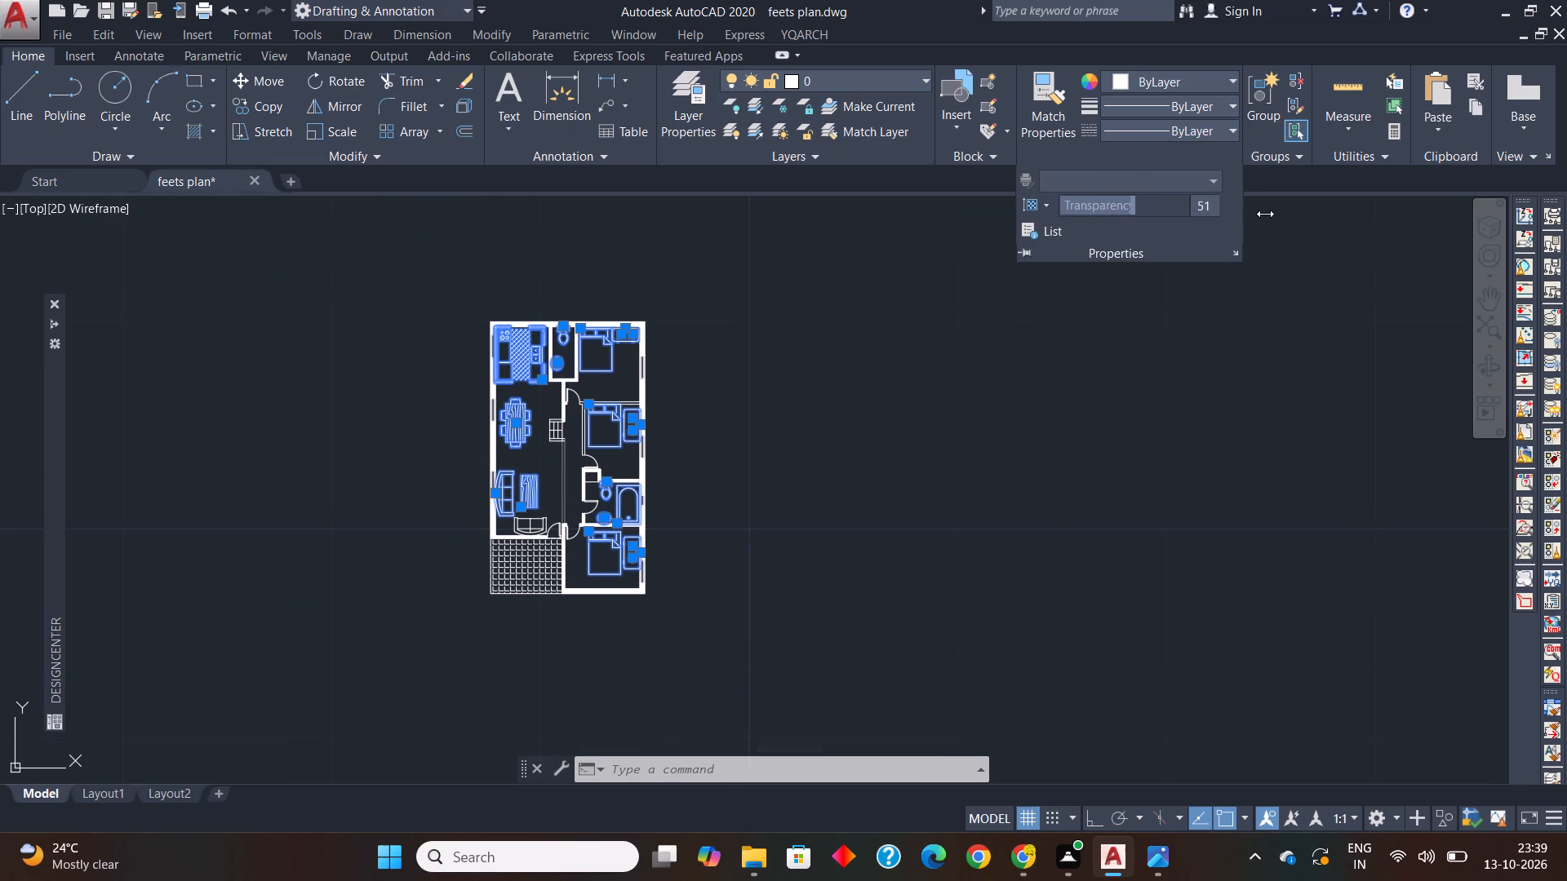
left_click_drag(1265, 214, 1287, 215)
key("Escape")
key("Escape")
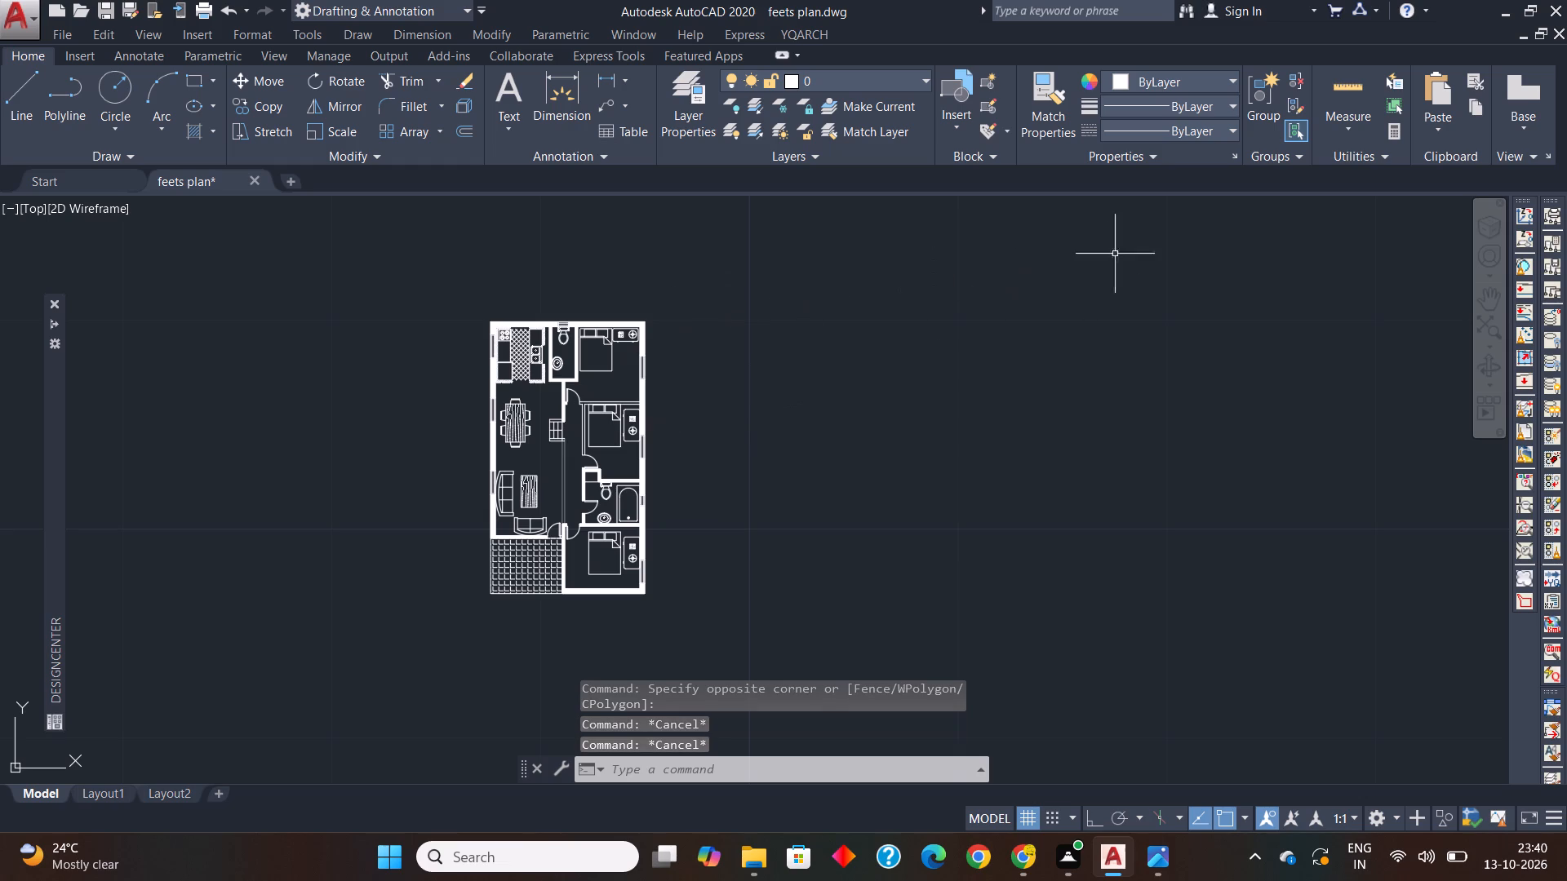
Select the kitchen block, the upper bathroom's toilet and washbasin, and the upper bedroom's bed and side table items.
scroll(561, 388, "up", 2)
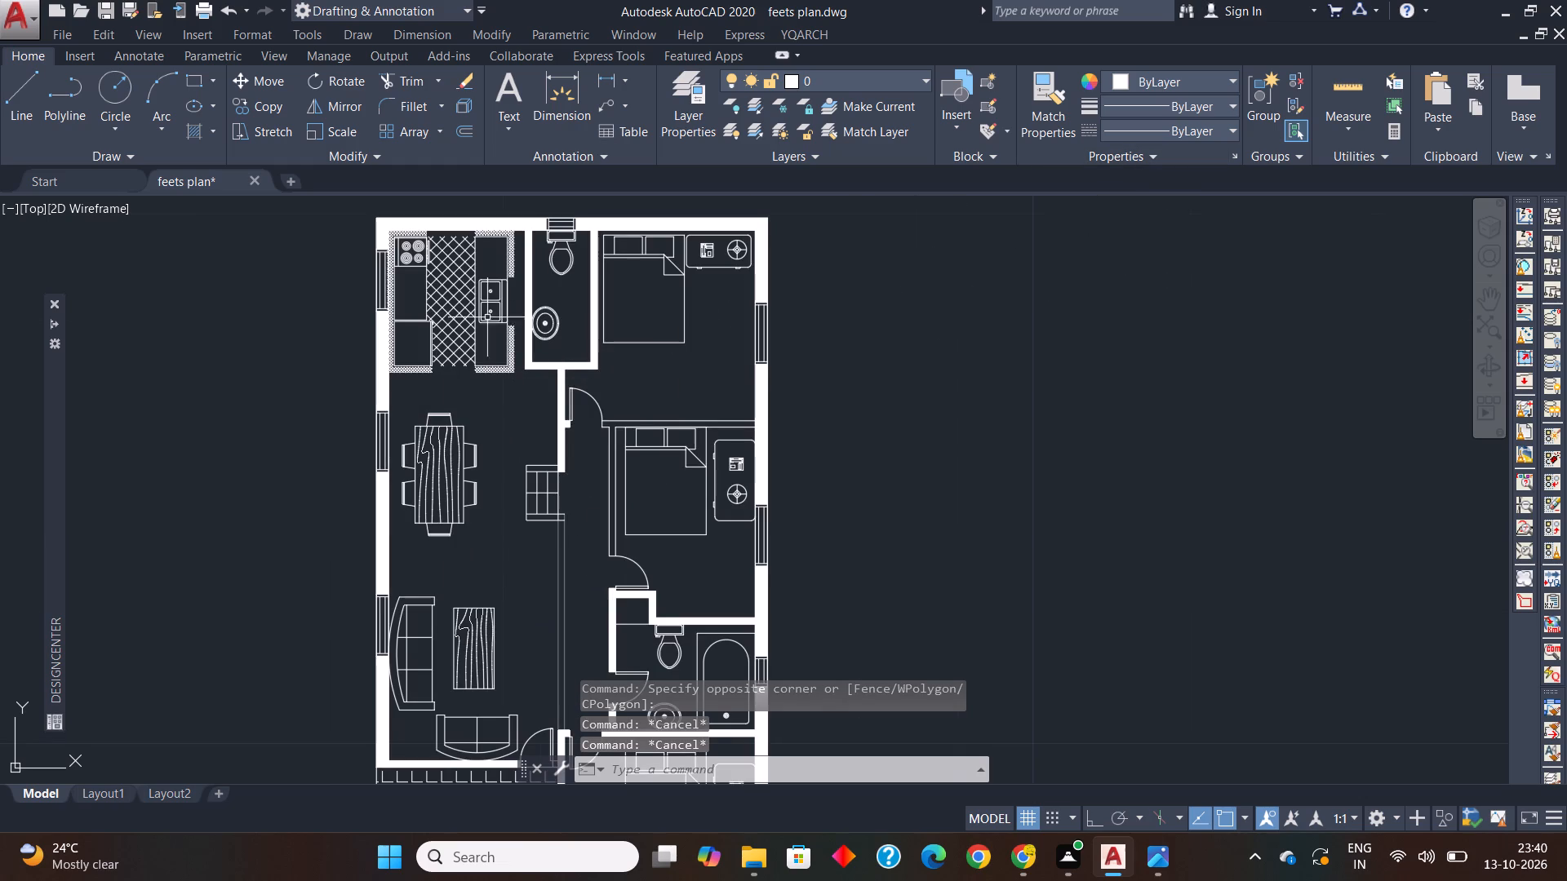
left_click(470, 302)
scroll(588, 243, "up", 2)
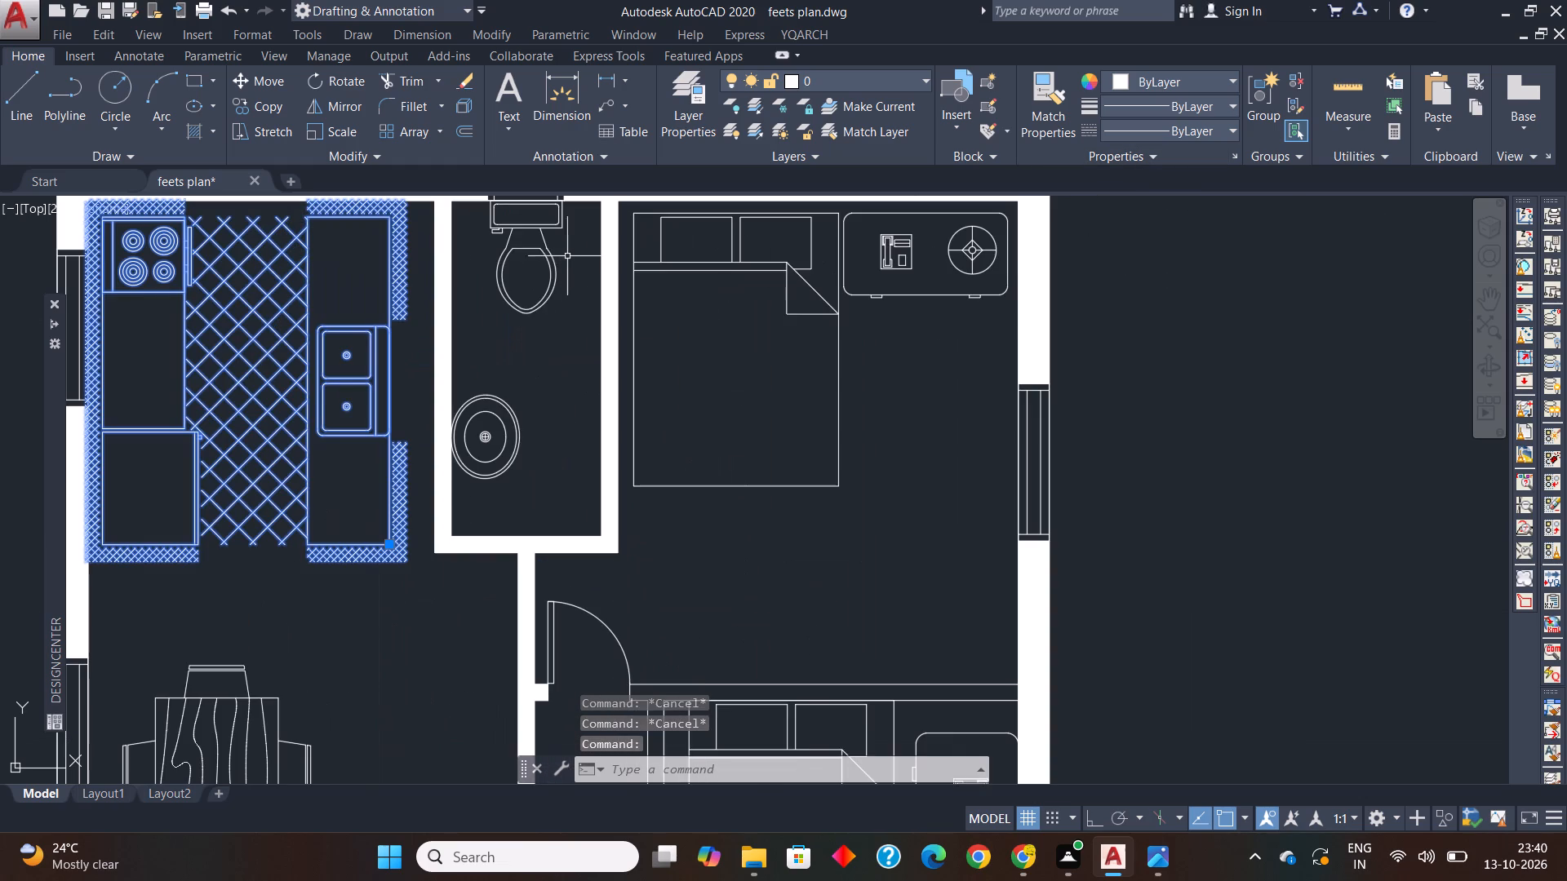
left_click(570, 253)
left_click(460, 423)
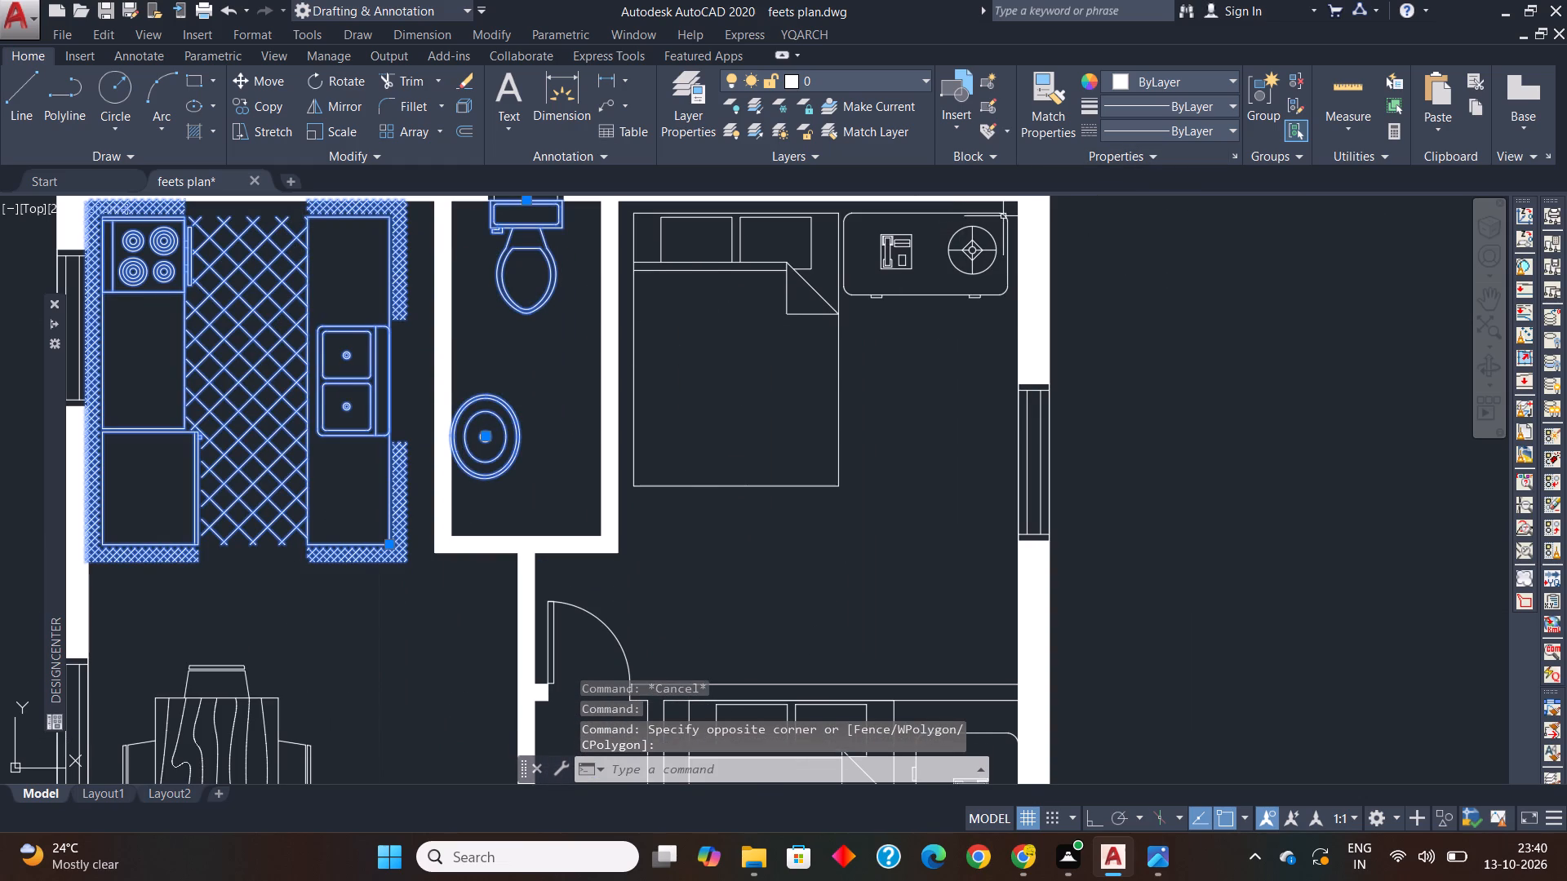
left_click(998, 222)
left_click(783, 418)
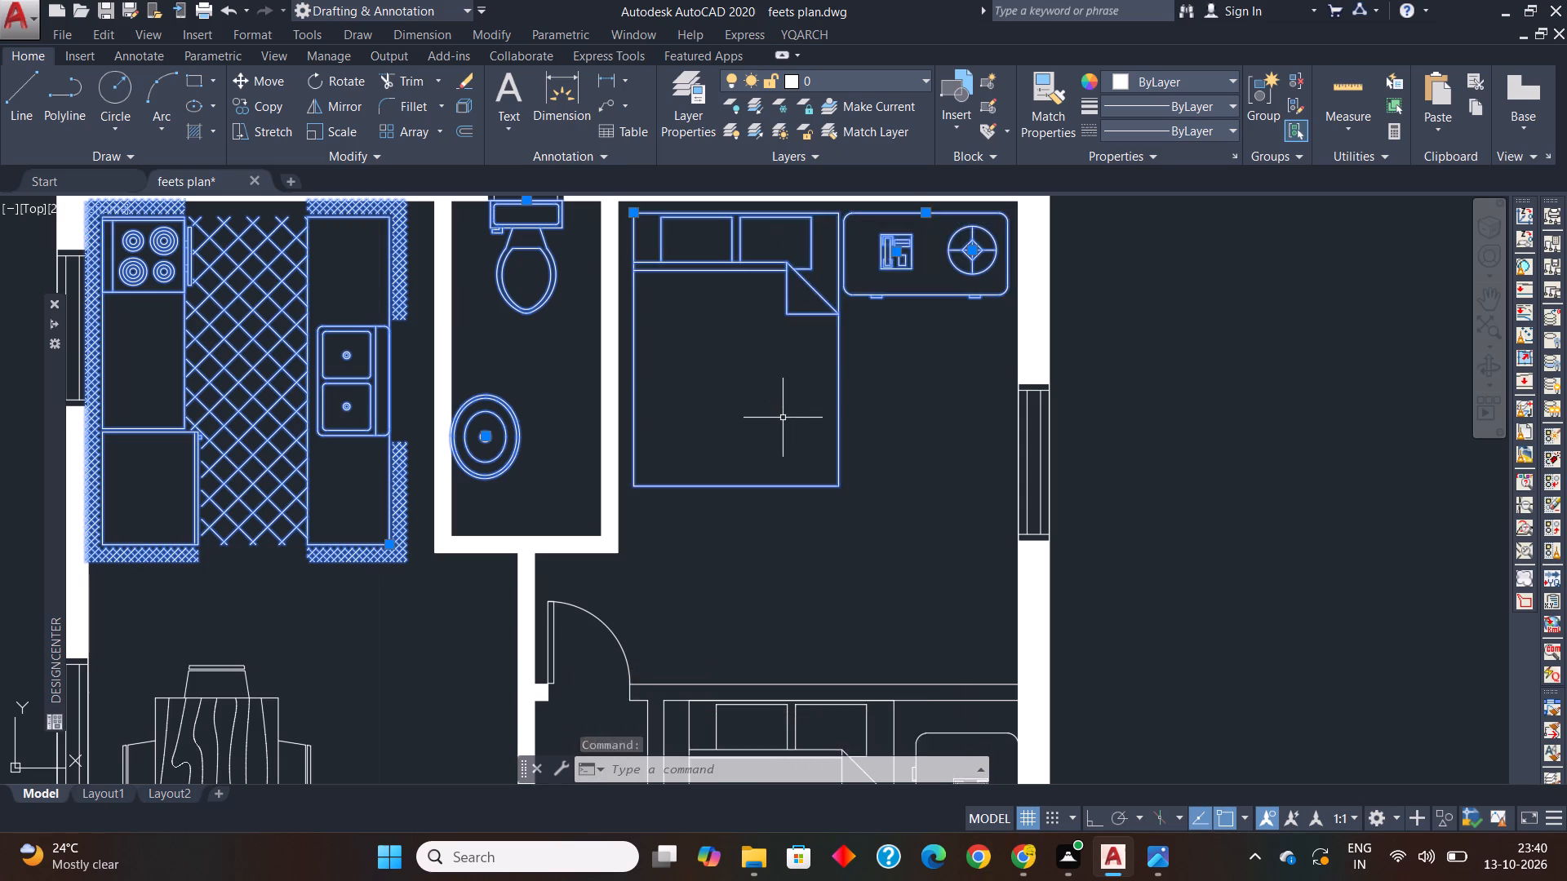
Add the dining set, the coffee table and both living room sofas to the selection.
scroll(783, 418, "down", 3)
middle_click_drag(753, 462, 767, 329)
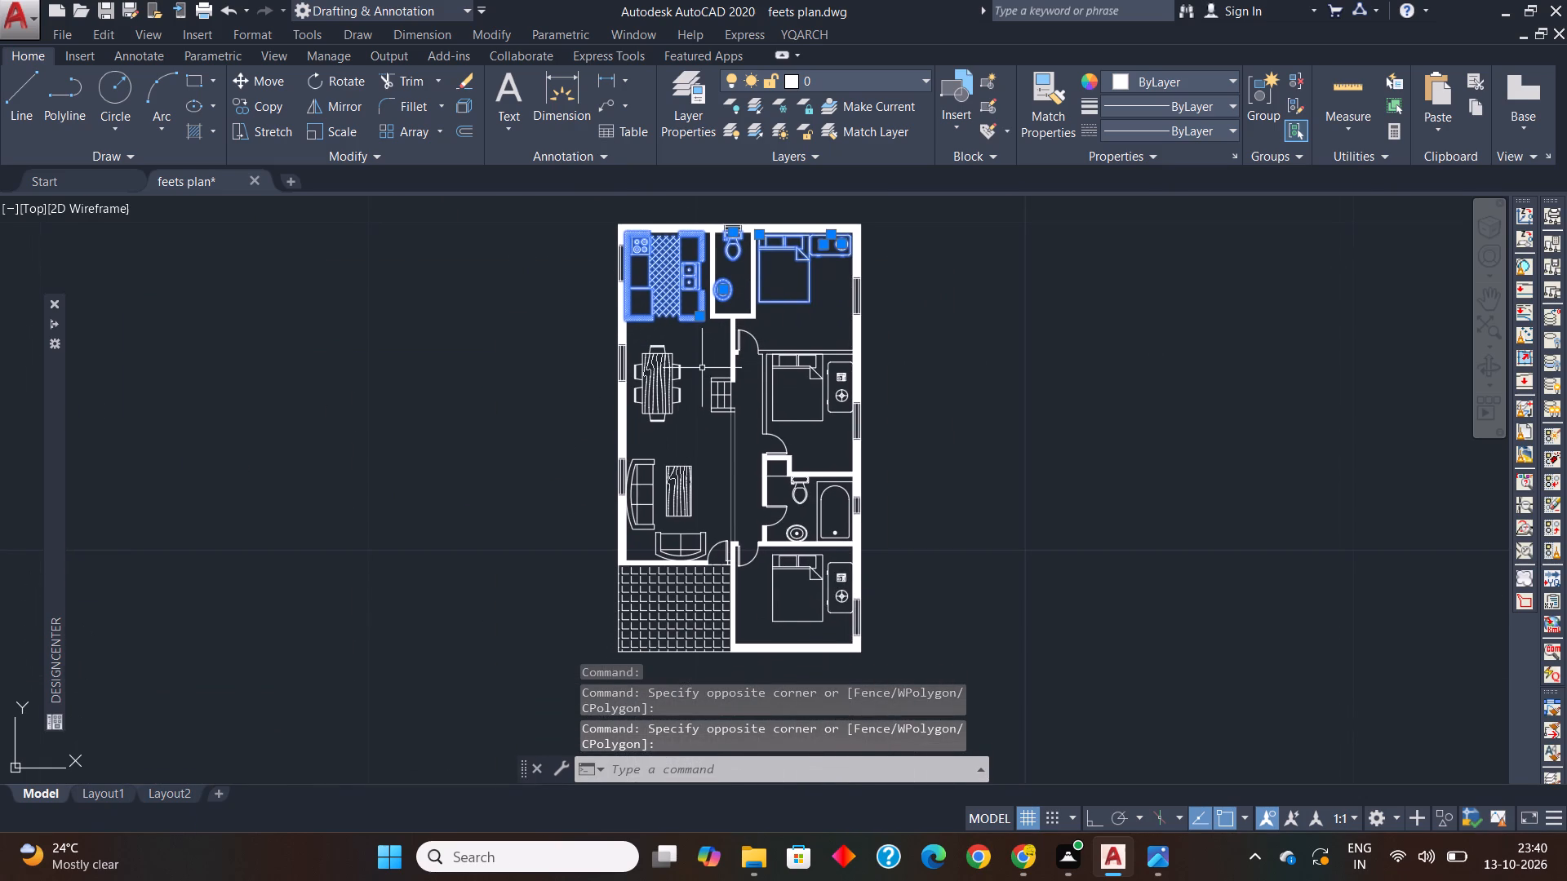
left_click(700, 354)
left_click(646, 398)
scroll(670, 484, "up", 2)
left_click(748, 421)
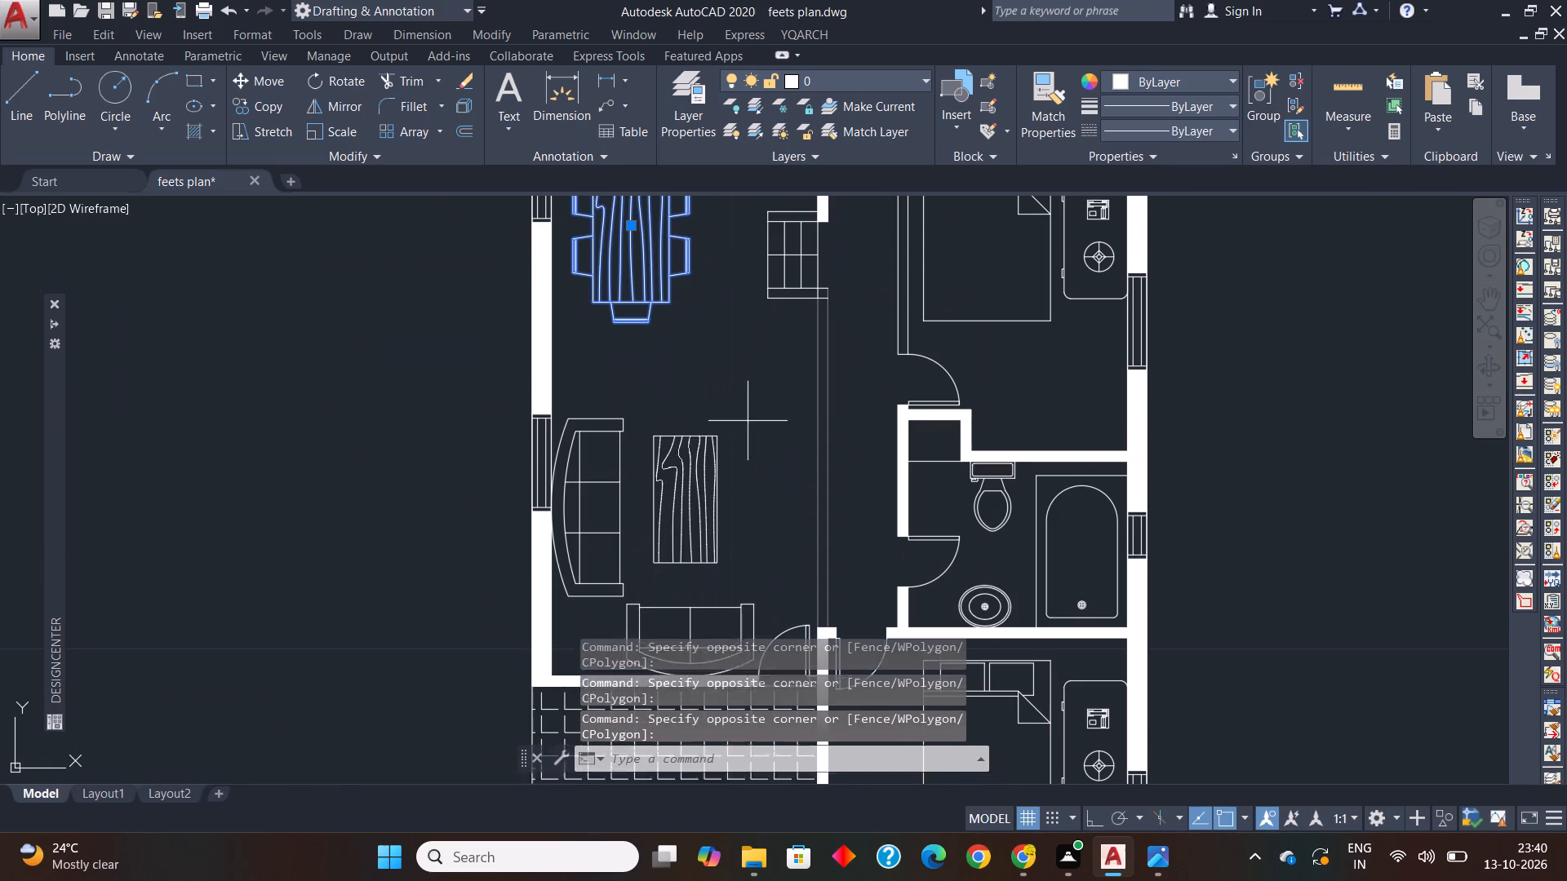
left_click(600, 616)
scroll(678, 495, "down", 1)
middle_click_drag(678, 495, 593, 463)
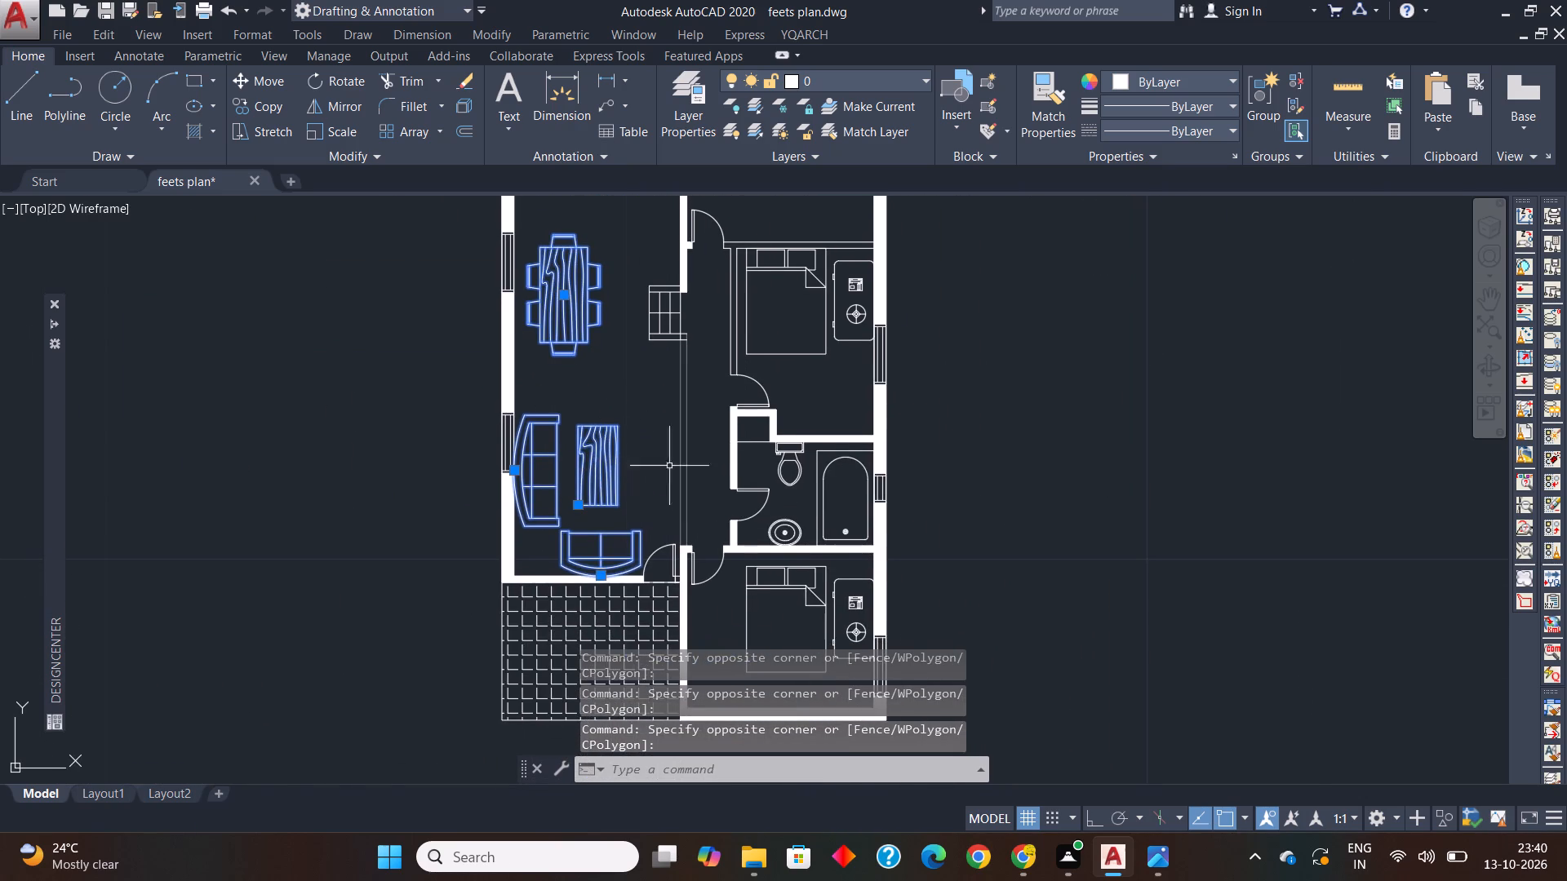
Add the bathtub bathroom's fixtures and the lower bedroom's bed, side table, telephone and lamp to the selection.
scroll(856, 473, "up", 2)
left_click(884, 424)
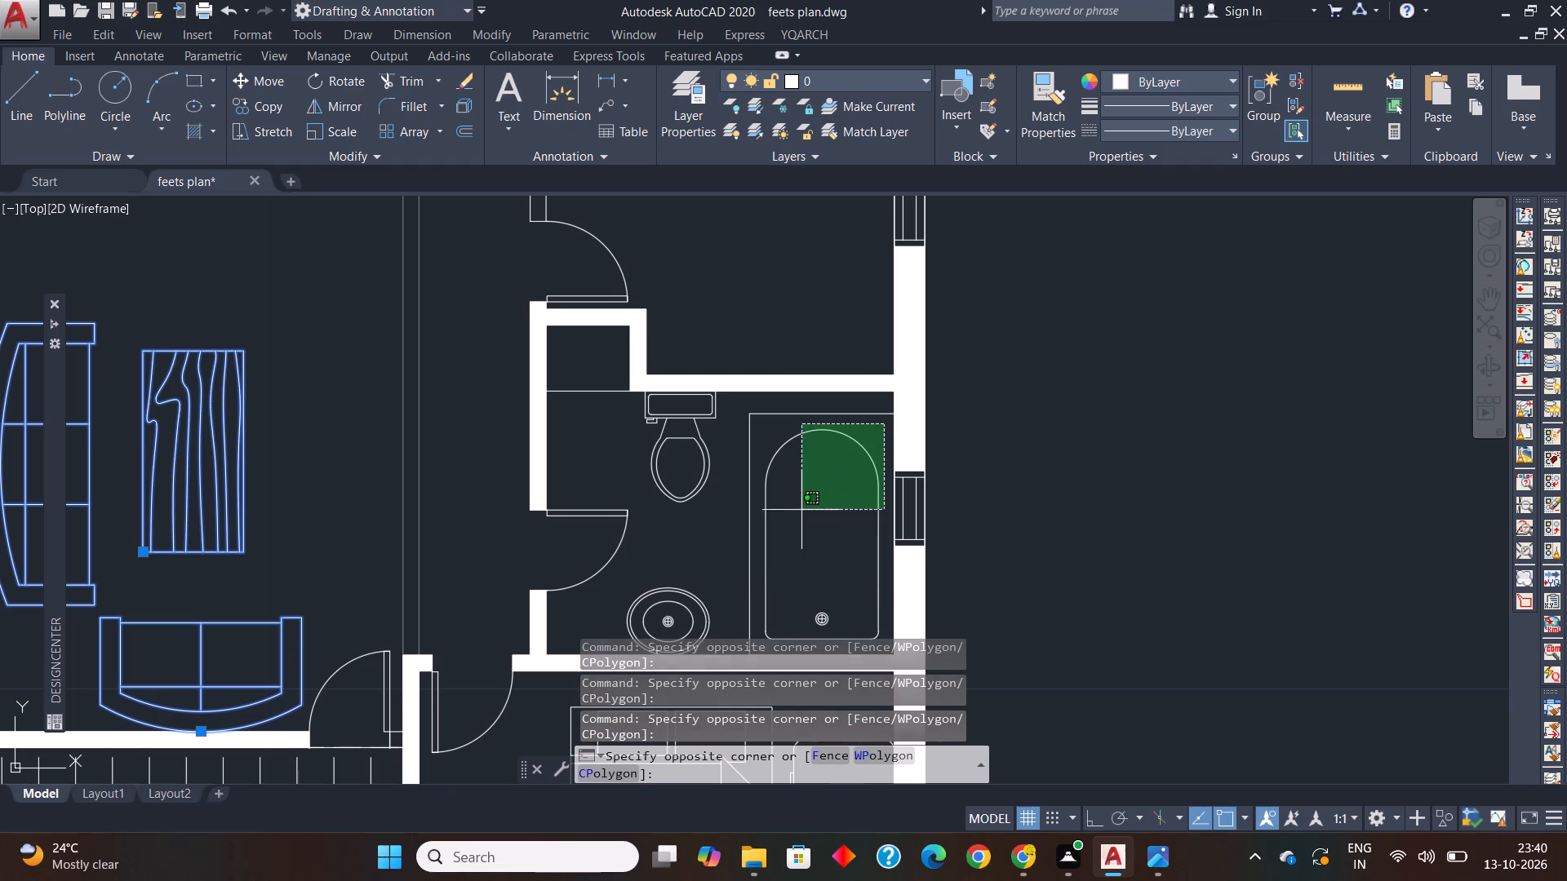
left_click(666, 600)
scroll(671, 396, "down", 2)
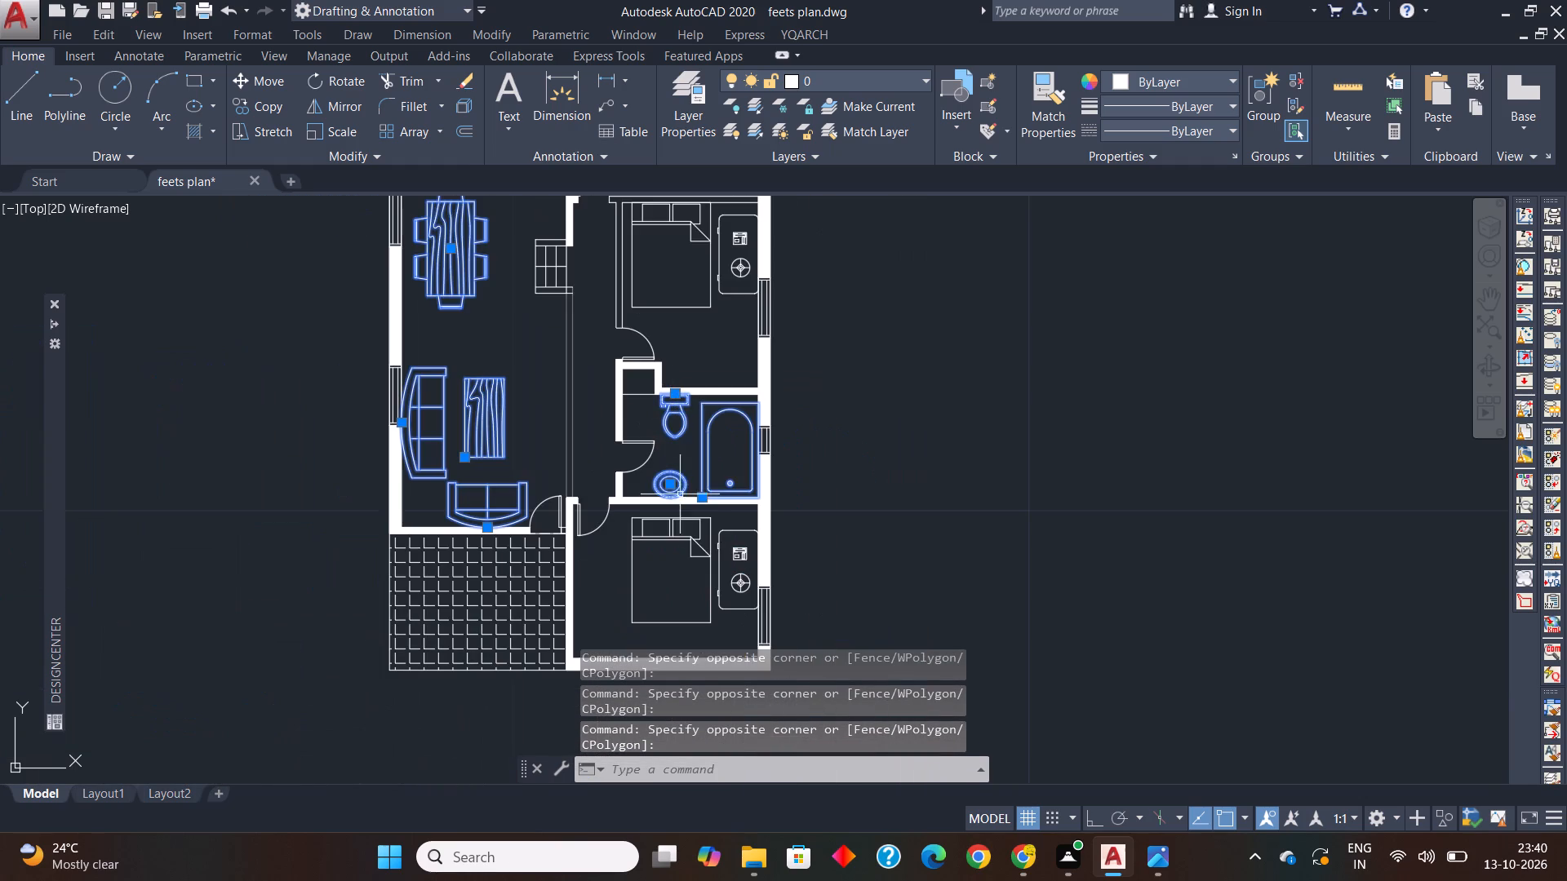
scroll(708, 562, "up", 2)
left_click(807, 451)
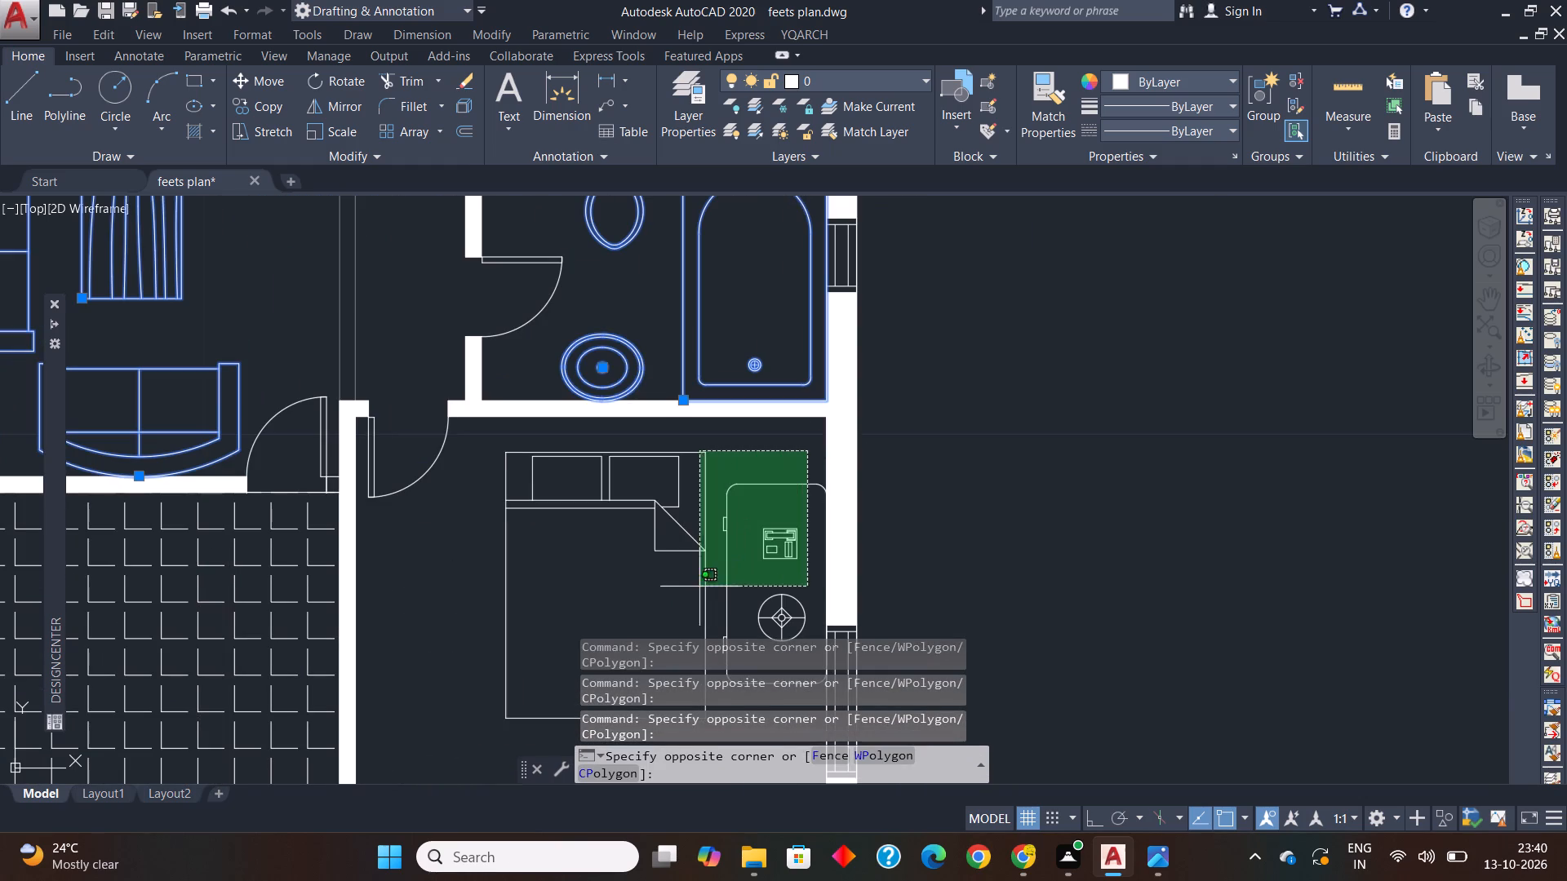
left_click(677, 590)
left_click_drag(792, 611, 783, 622)
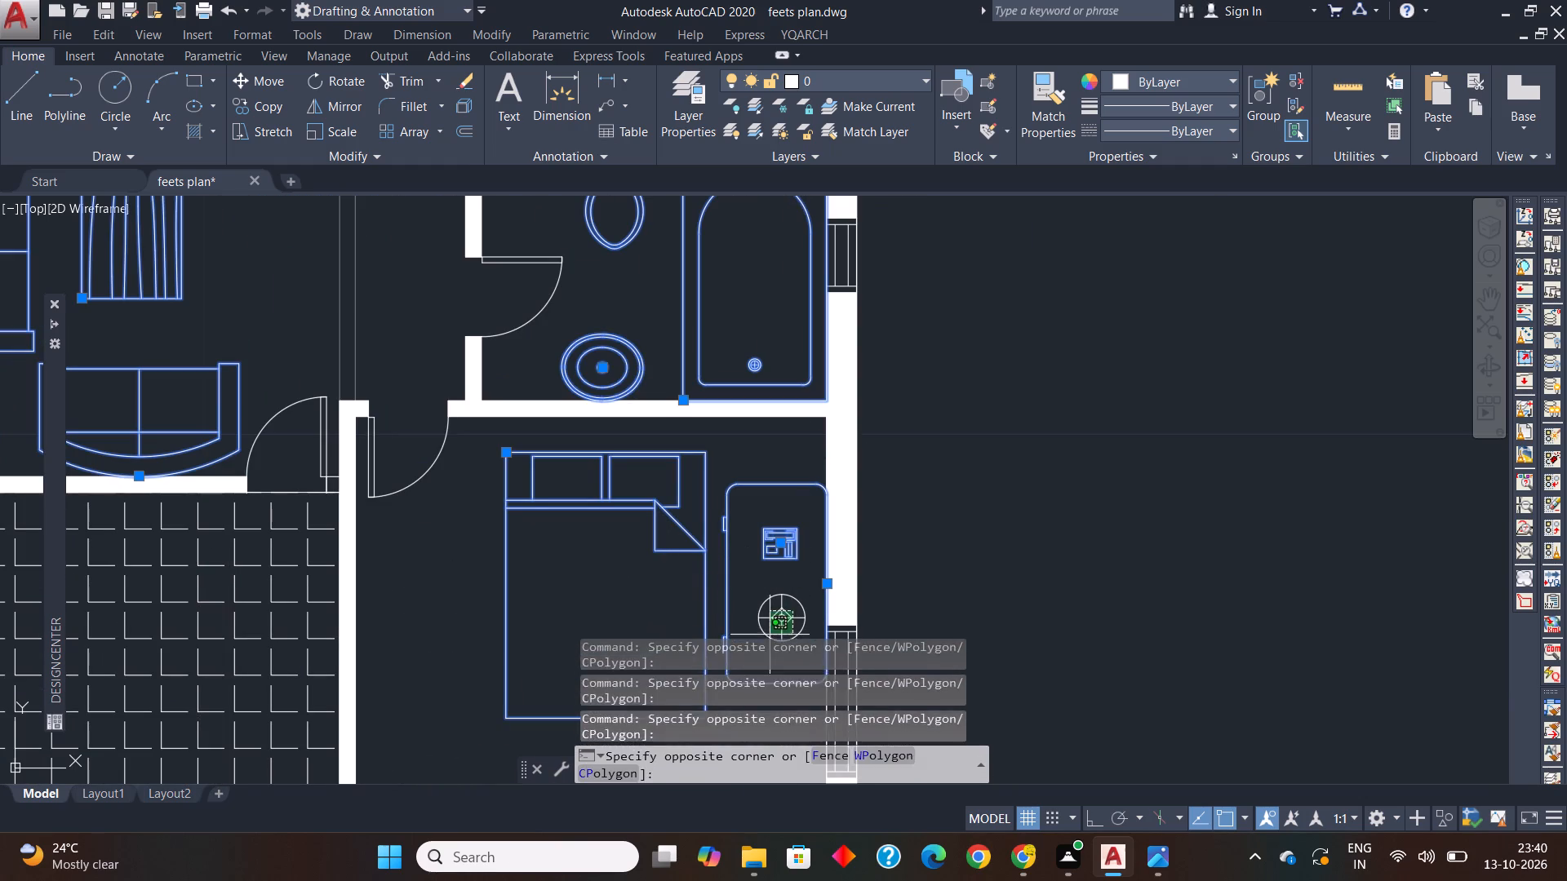
left_click(770, 635)
scroll(739, 562, "down", 3)
Add the middle bedroom's bed, side table, telephone and lamp to the selection.
scroll(727, 269, "up", 1)
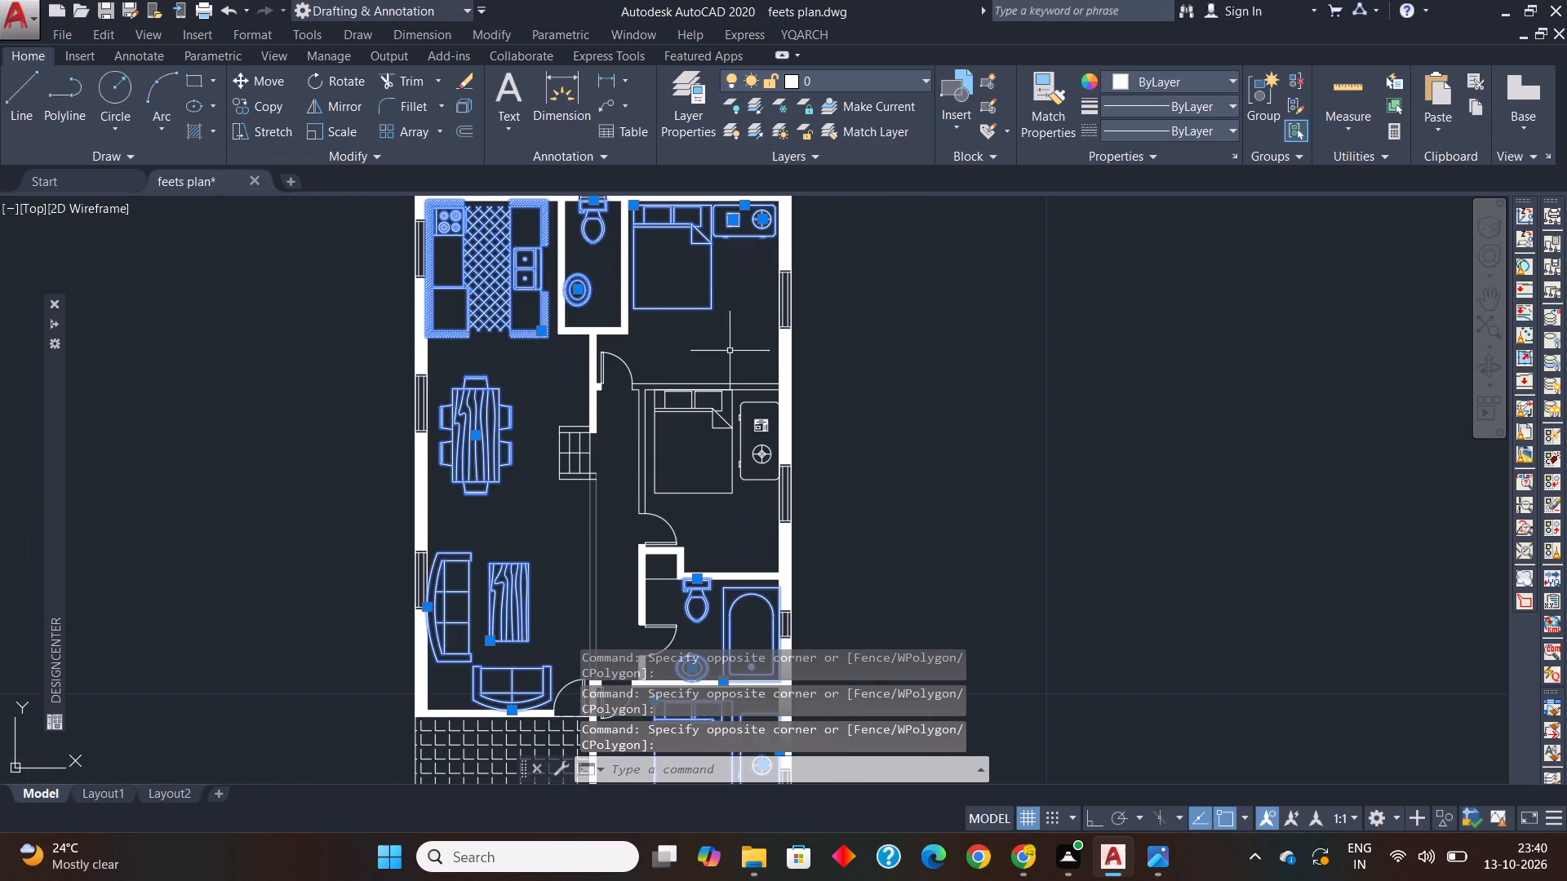
scroll(762, 392, "up", 2)
left_click(779, 389)
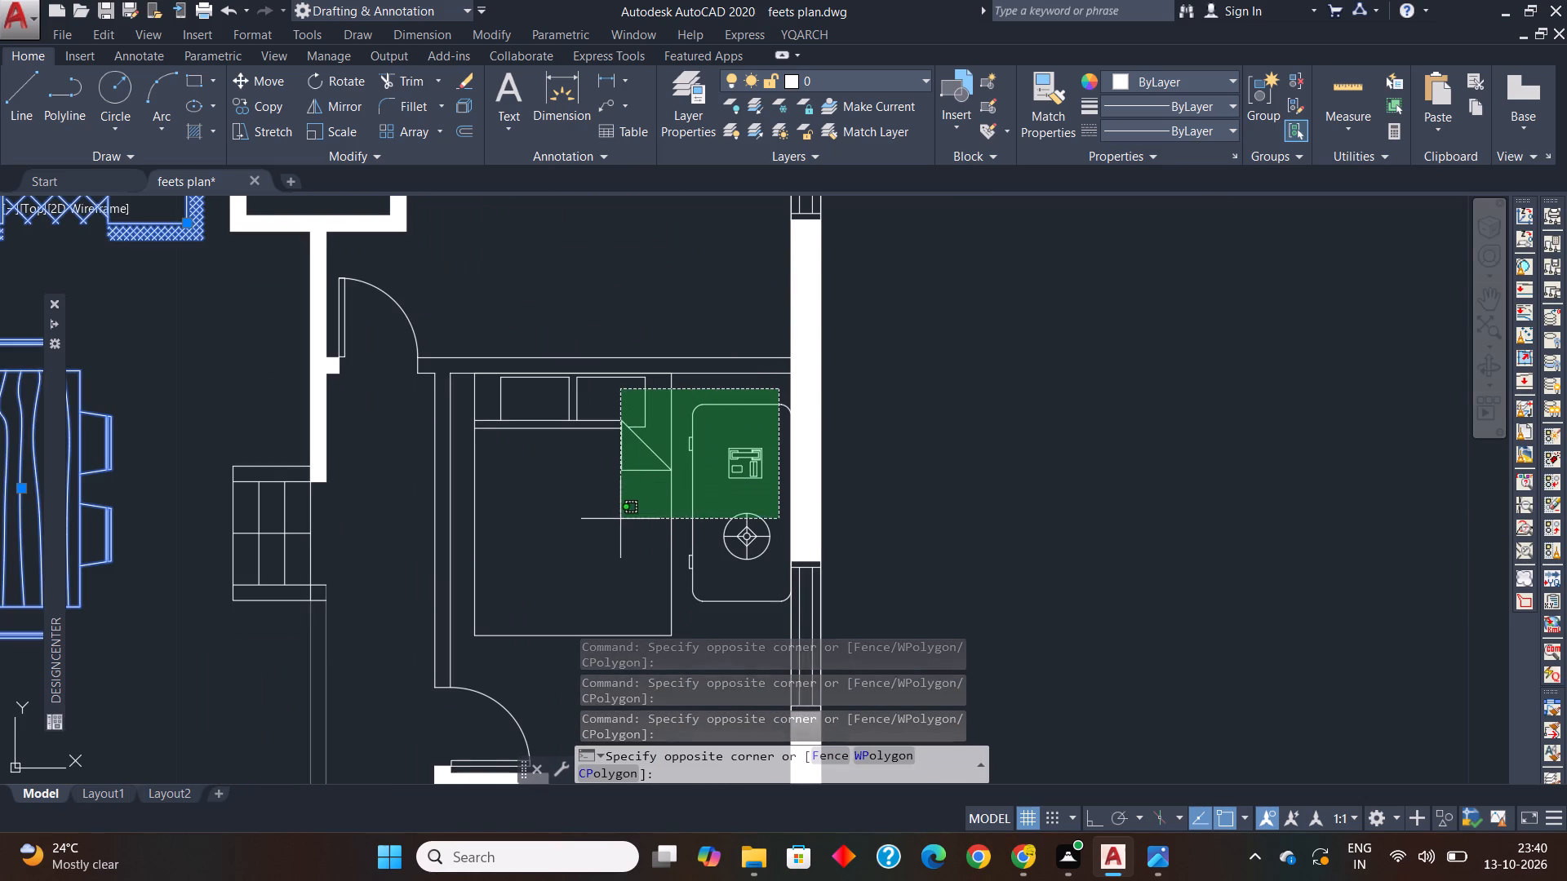
left_click(612, 538)
scroll(613, 496, "down", 2)
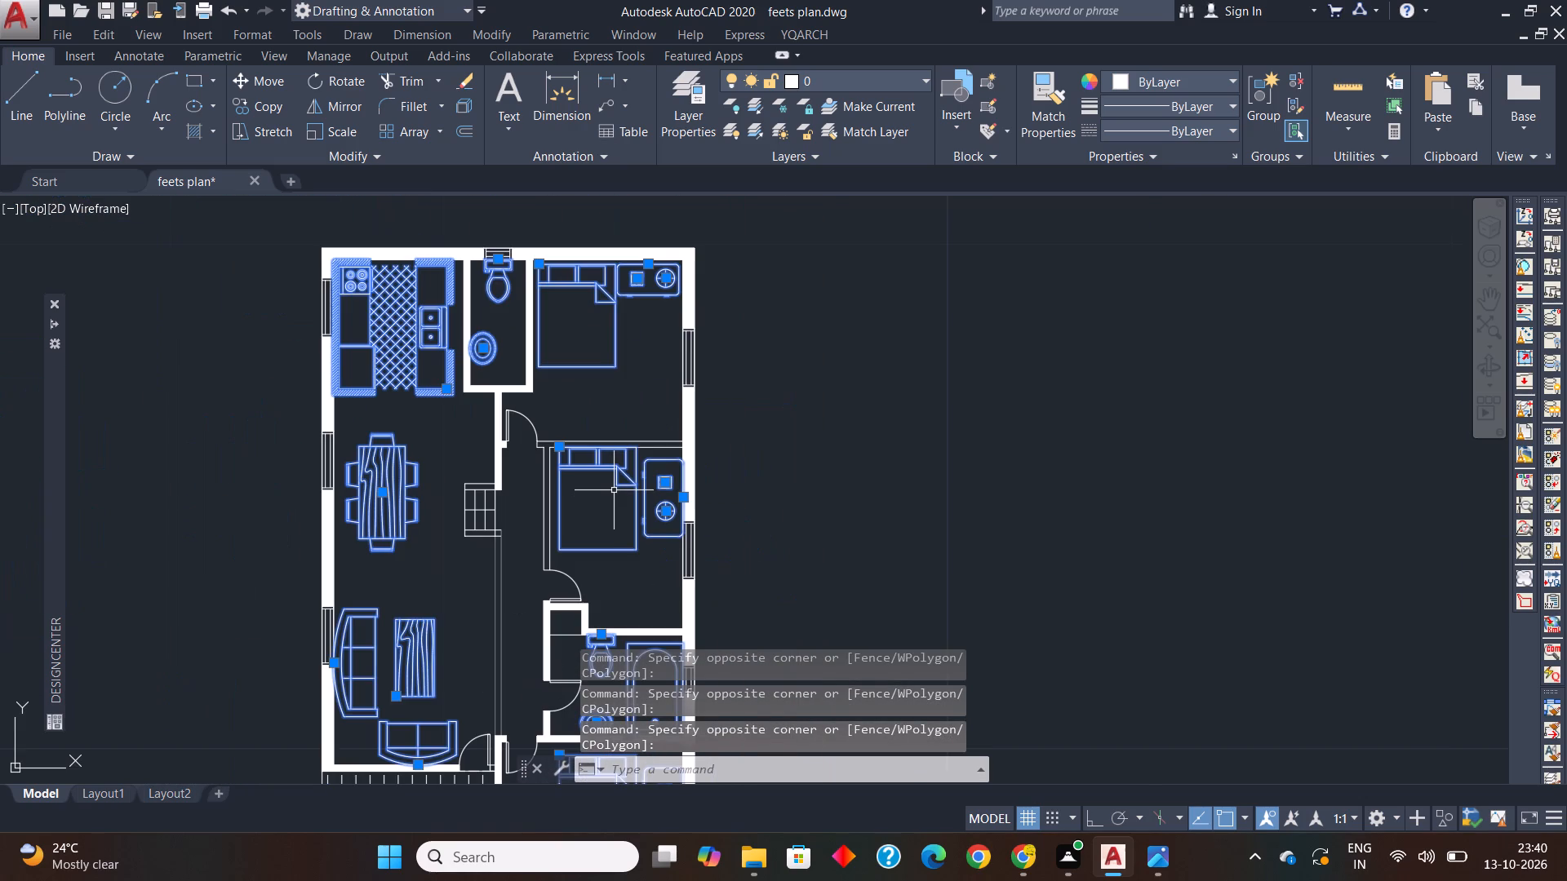
Raise the object transparency of all the selected furniture and fixtures to a high value, and clear the selection.
left_click(1075, 152)
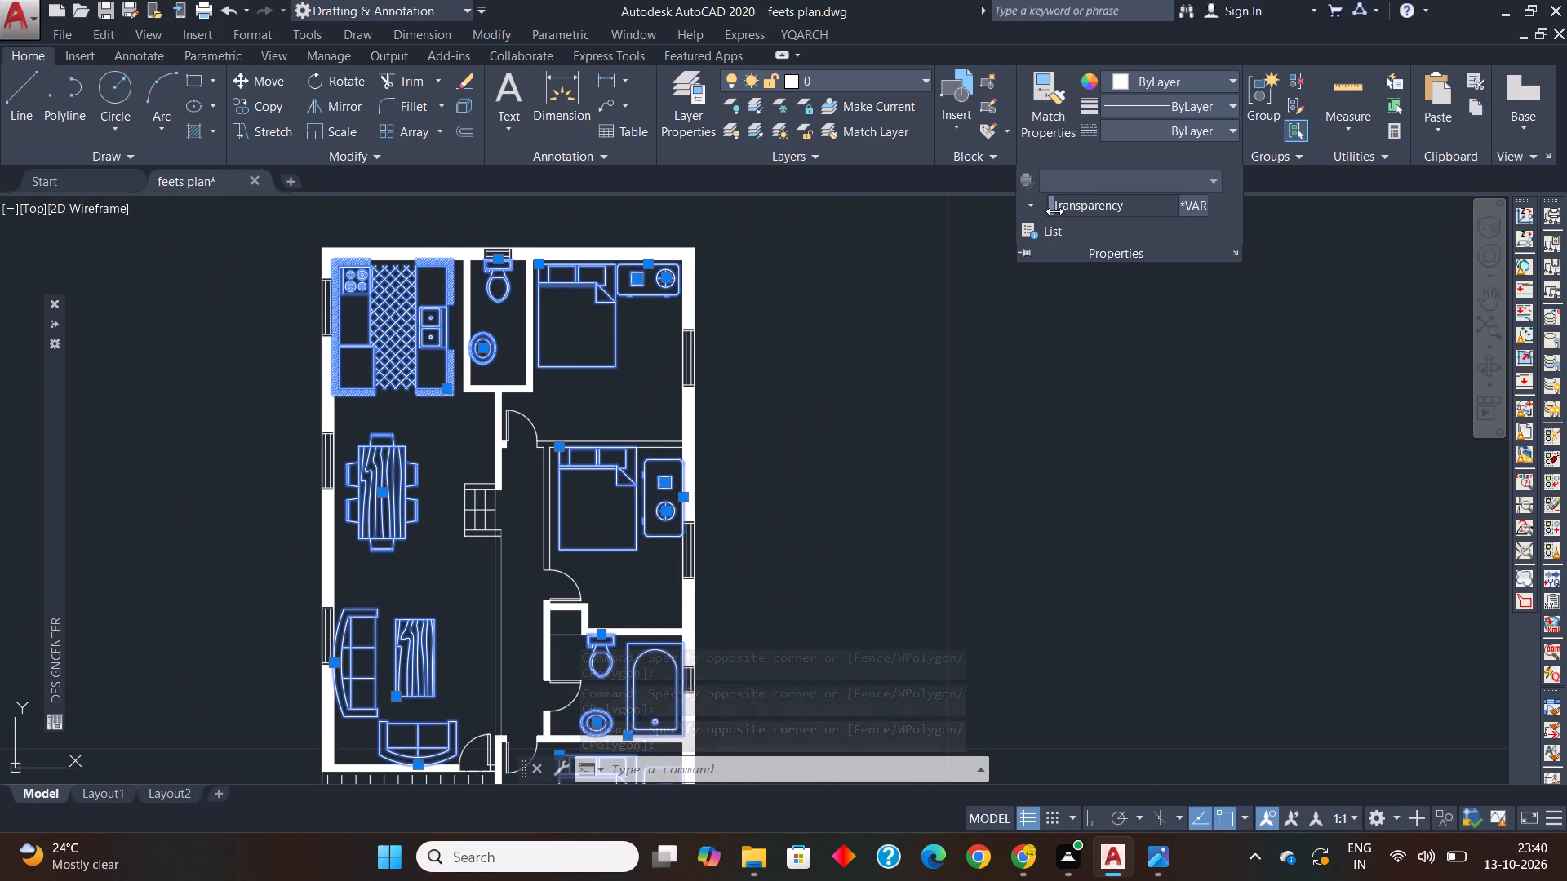
left_click_drag(1054, 210, 1290, 206)
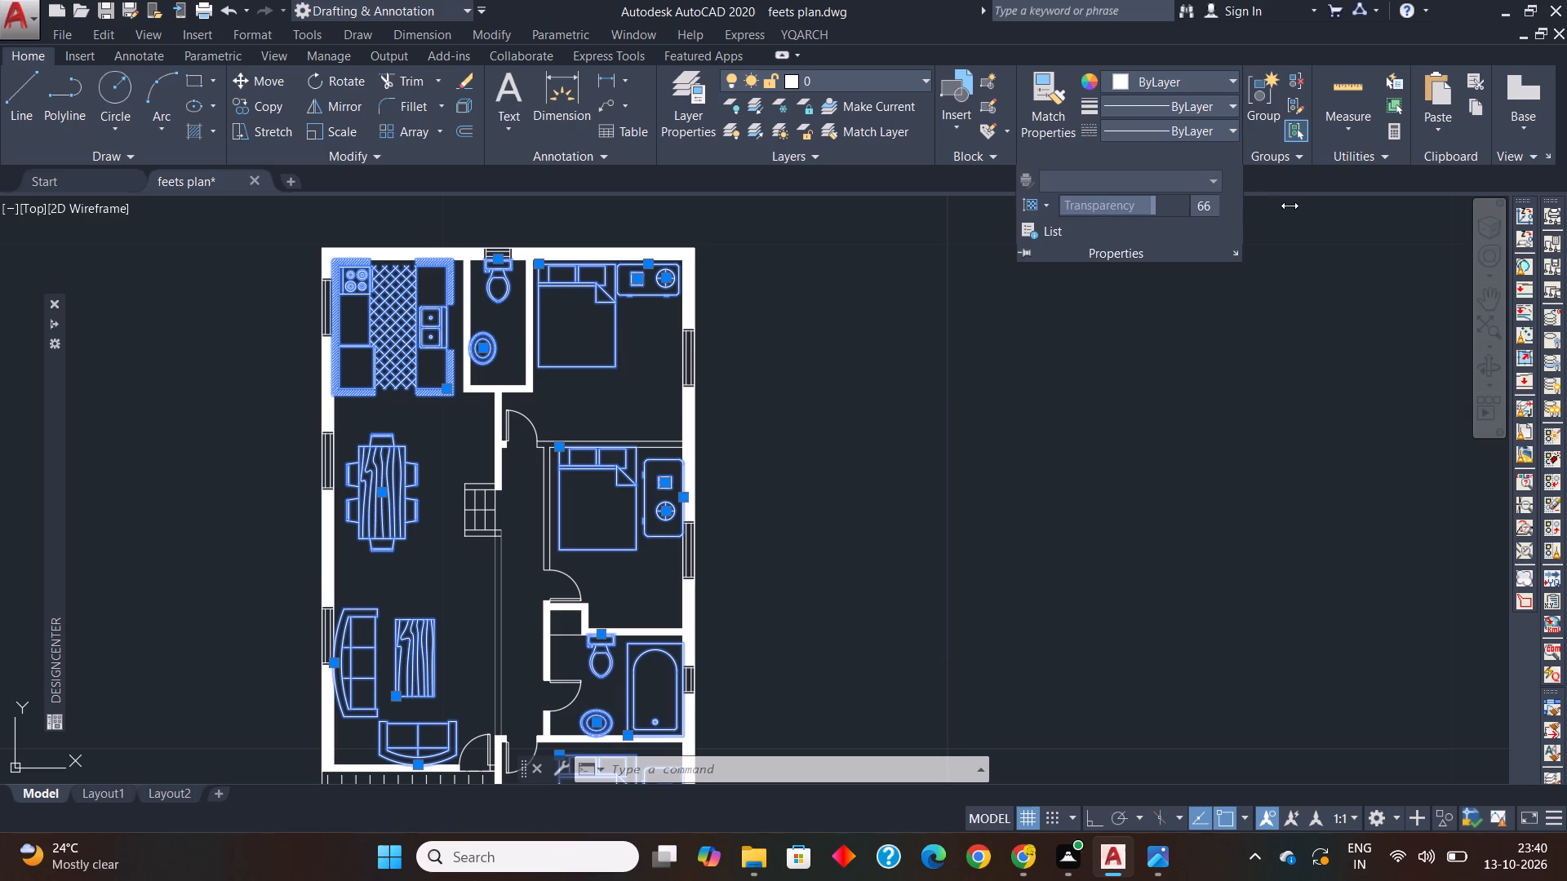
left_click_drag(1290, 206, 1289, 206)
key("Escape")
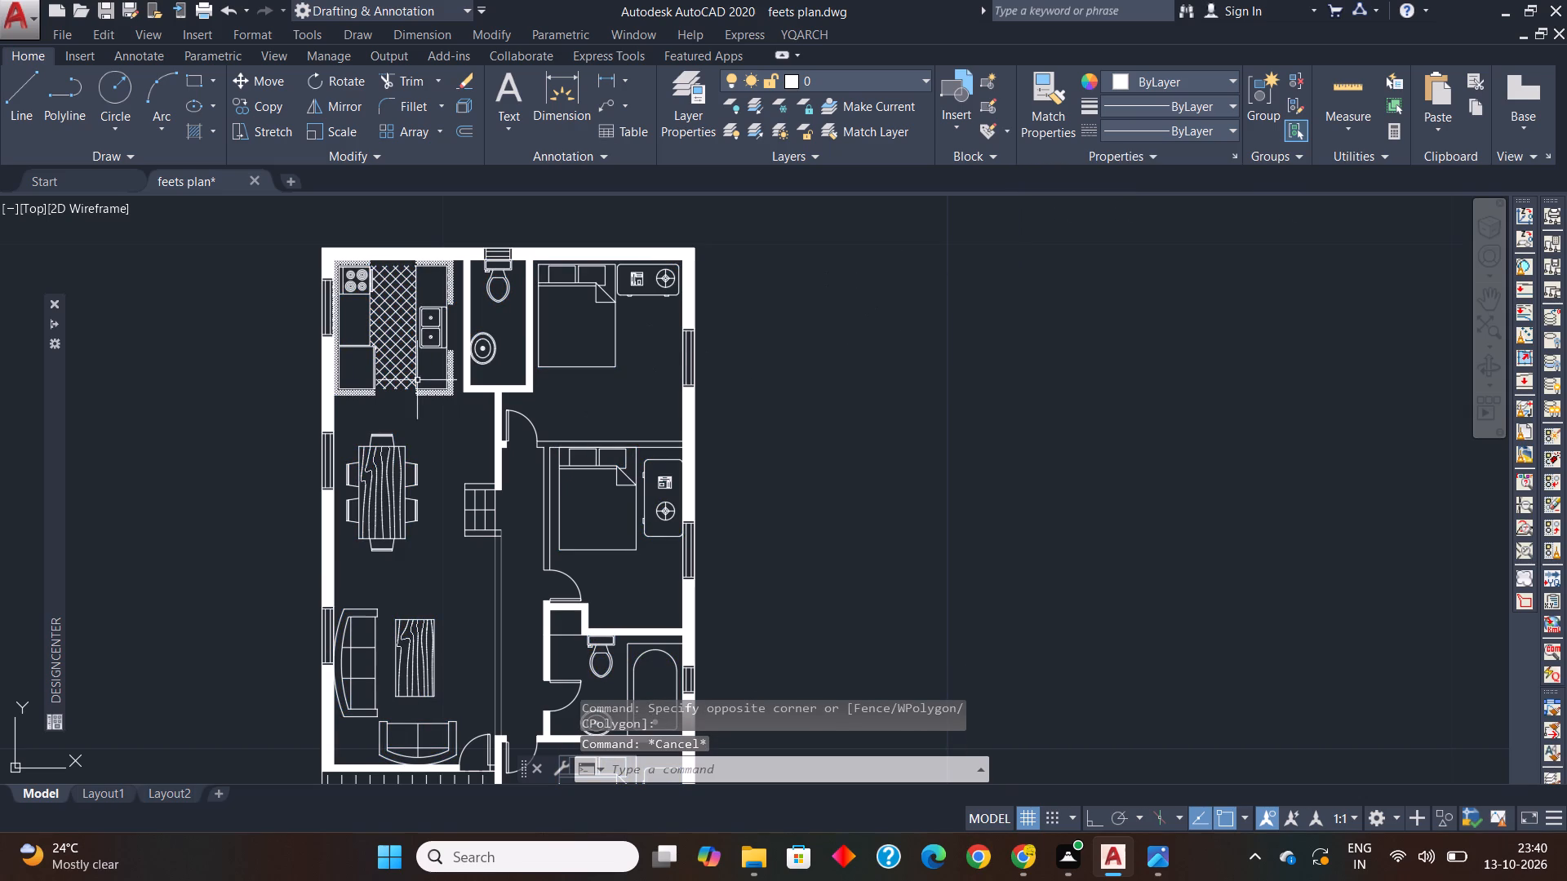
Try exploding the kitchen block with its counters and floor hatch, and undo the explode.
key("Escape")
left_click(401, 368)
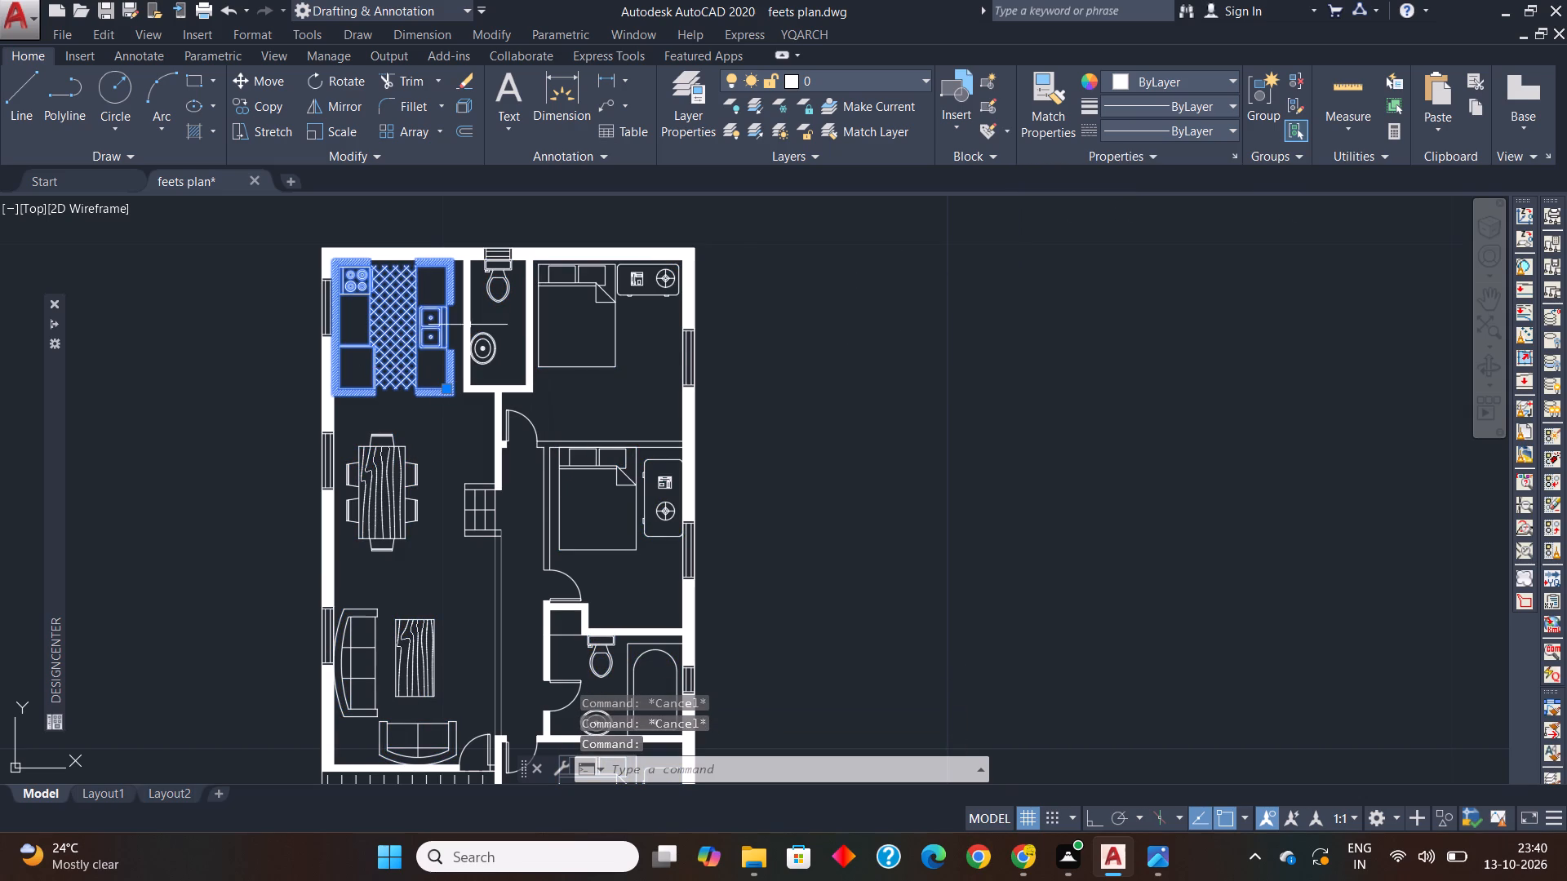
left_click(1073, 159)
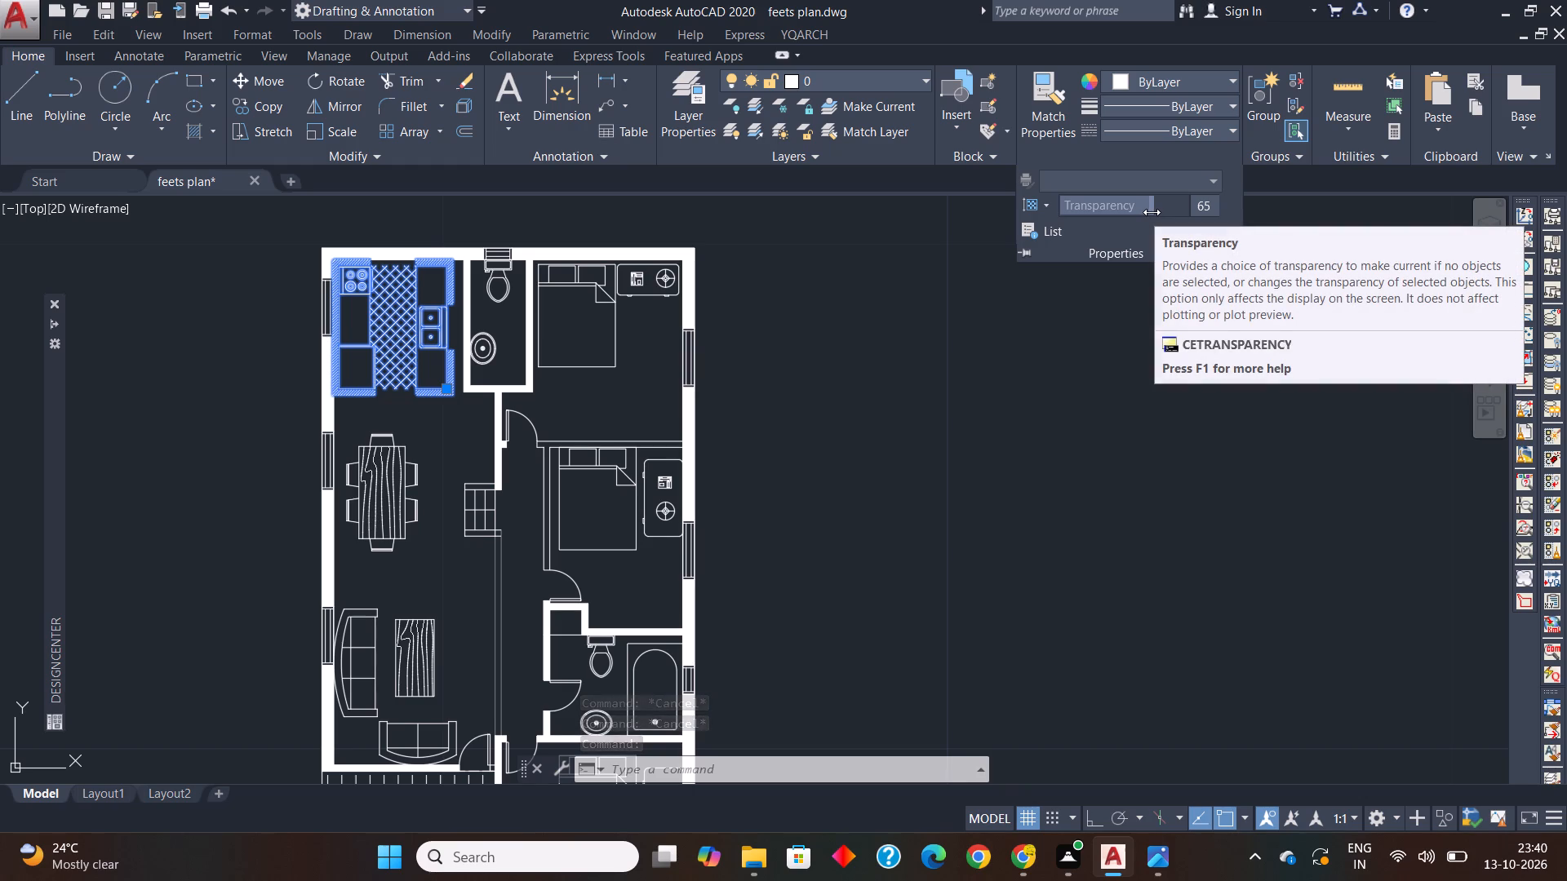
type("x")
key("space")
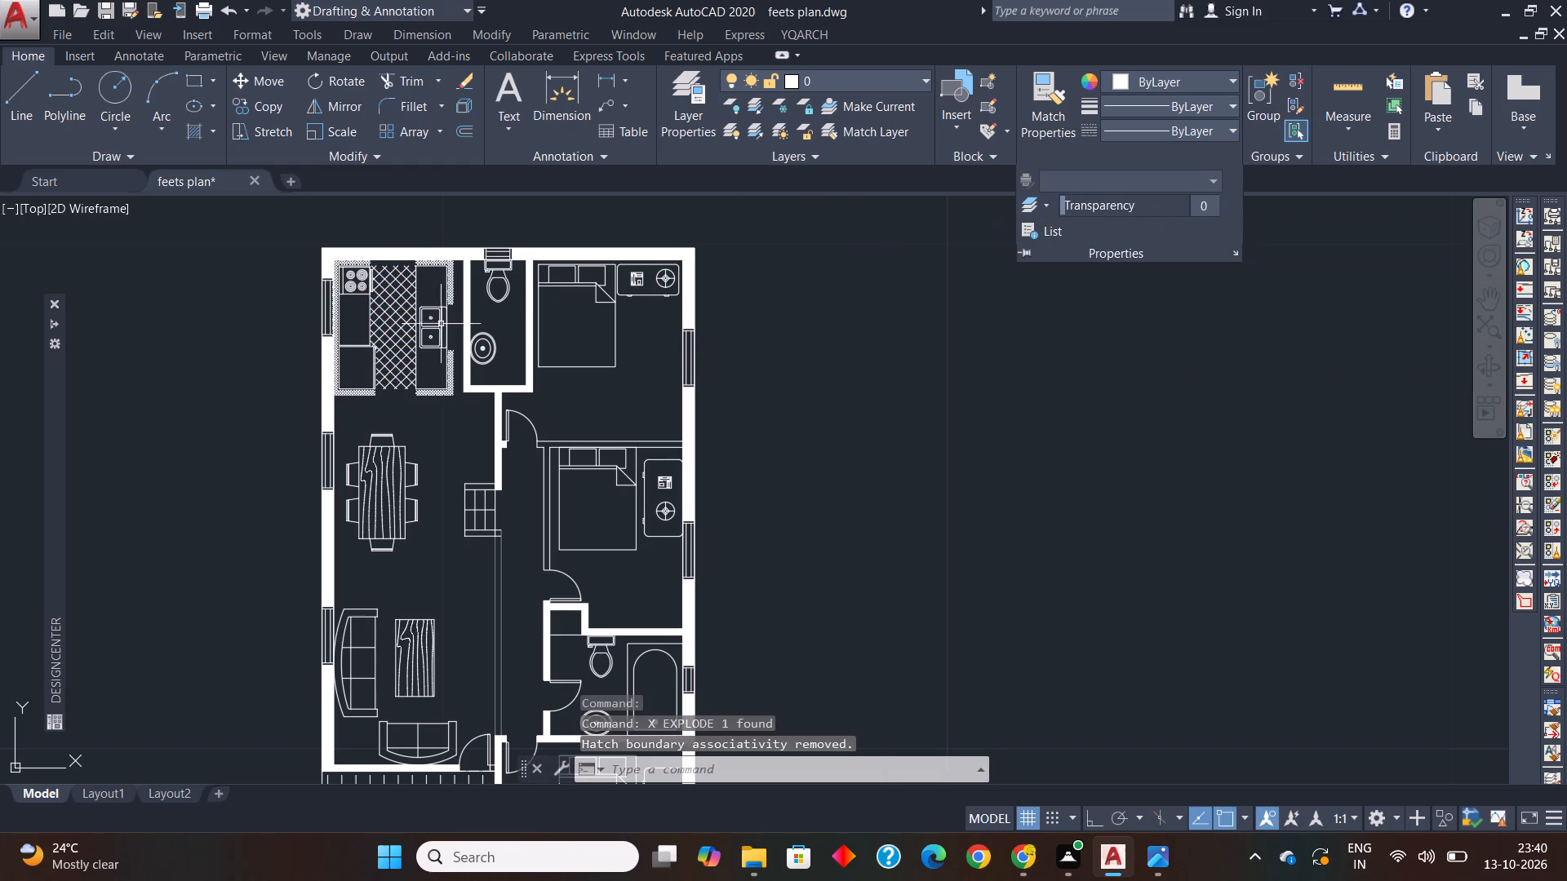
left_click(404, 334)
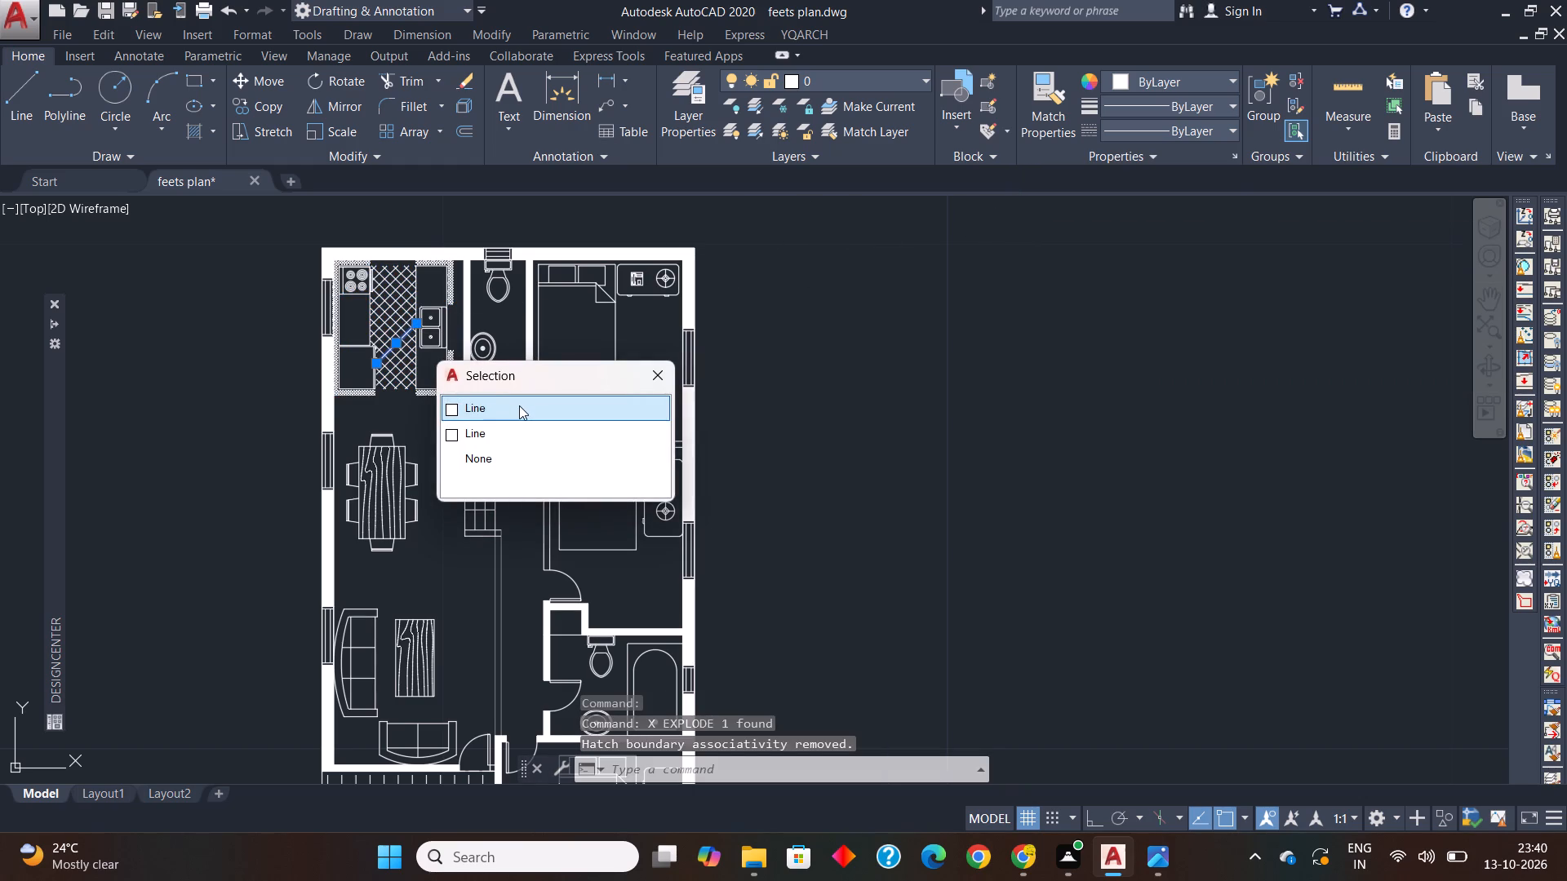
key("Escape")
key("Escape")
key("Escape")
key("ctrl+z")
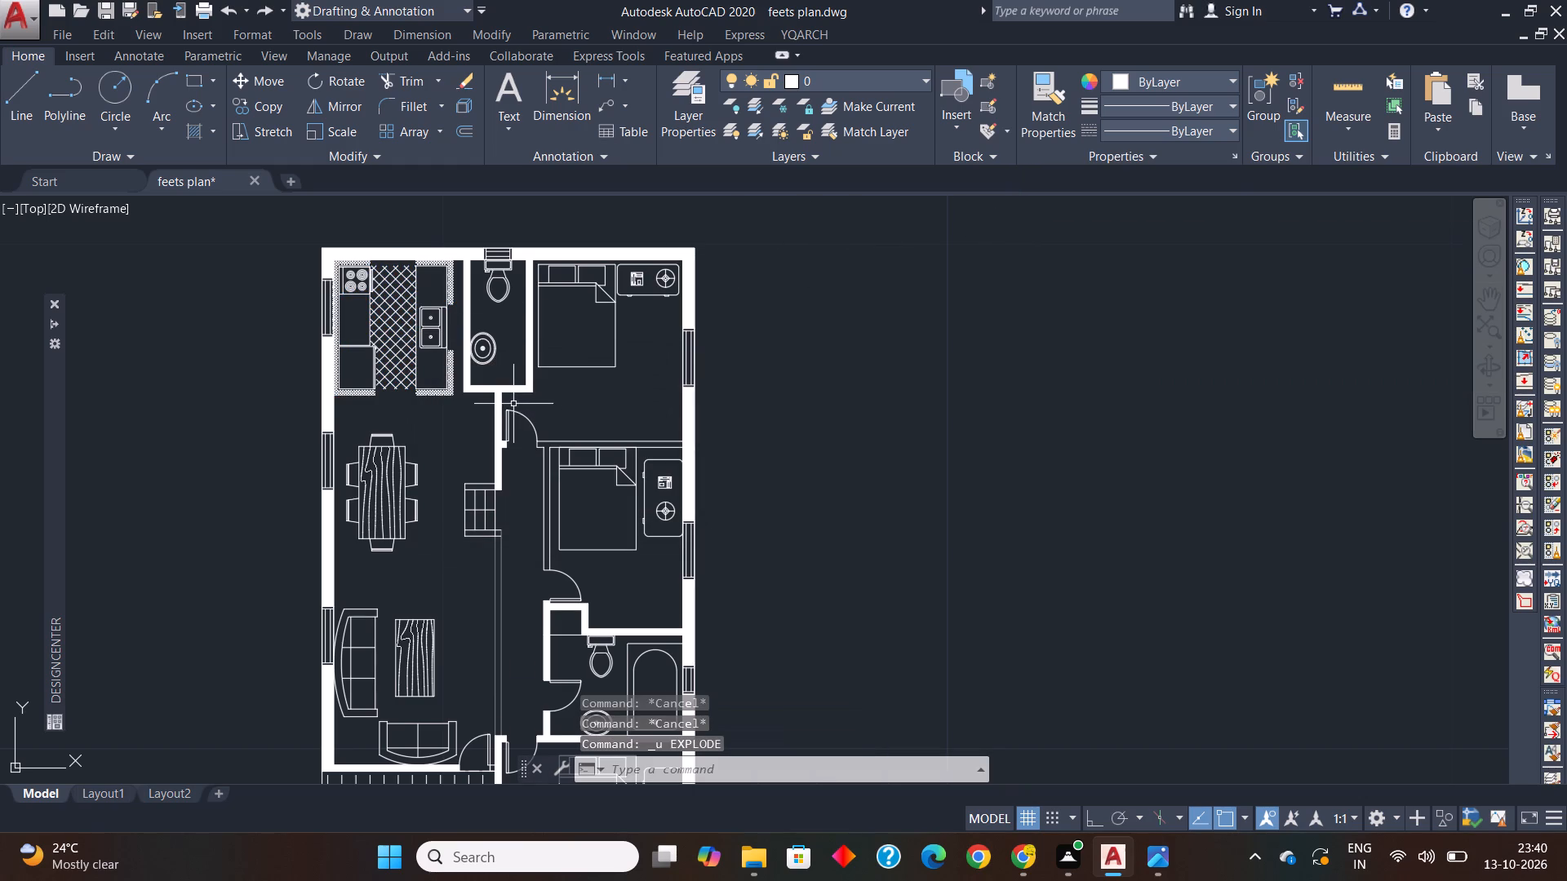
Raise the object transparency of the upper bedroom's bed to a high value, and clear the selection.
scroll(467, 361, "down", 2)
scroll(466, 356, "up", 2)
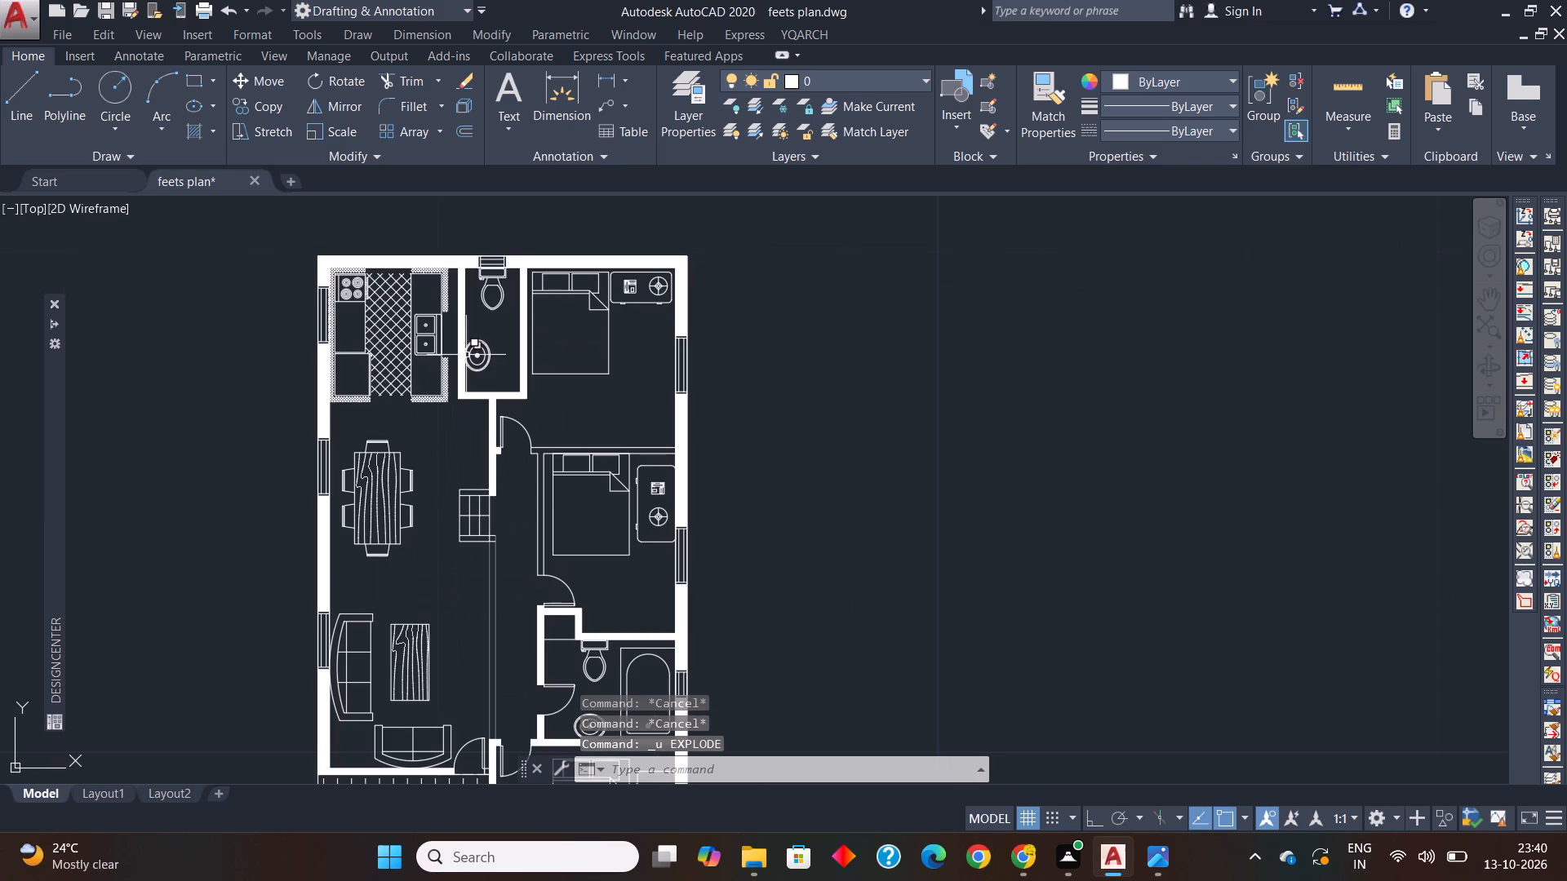
scroll(602, 364, "up", 1)
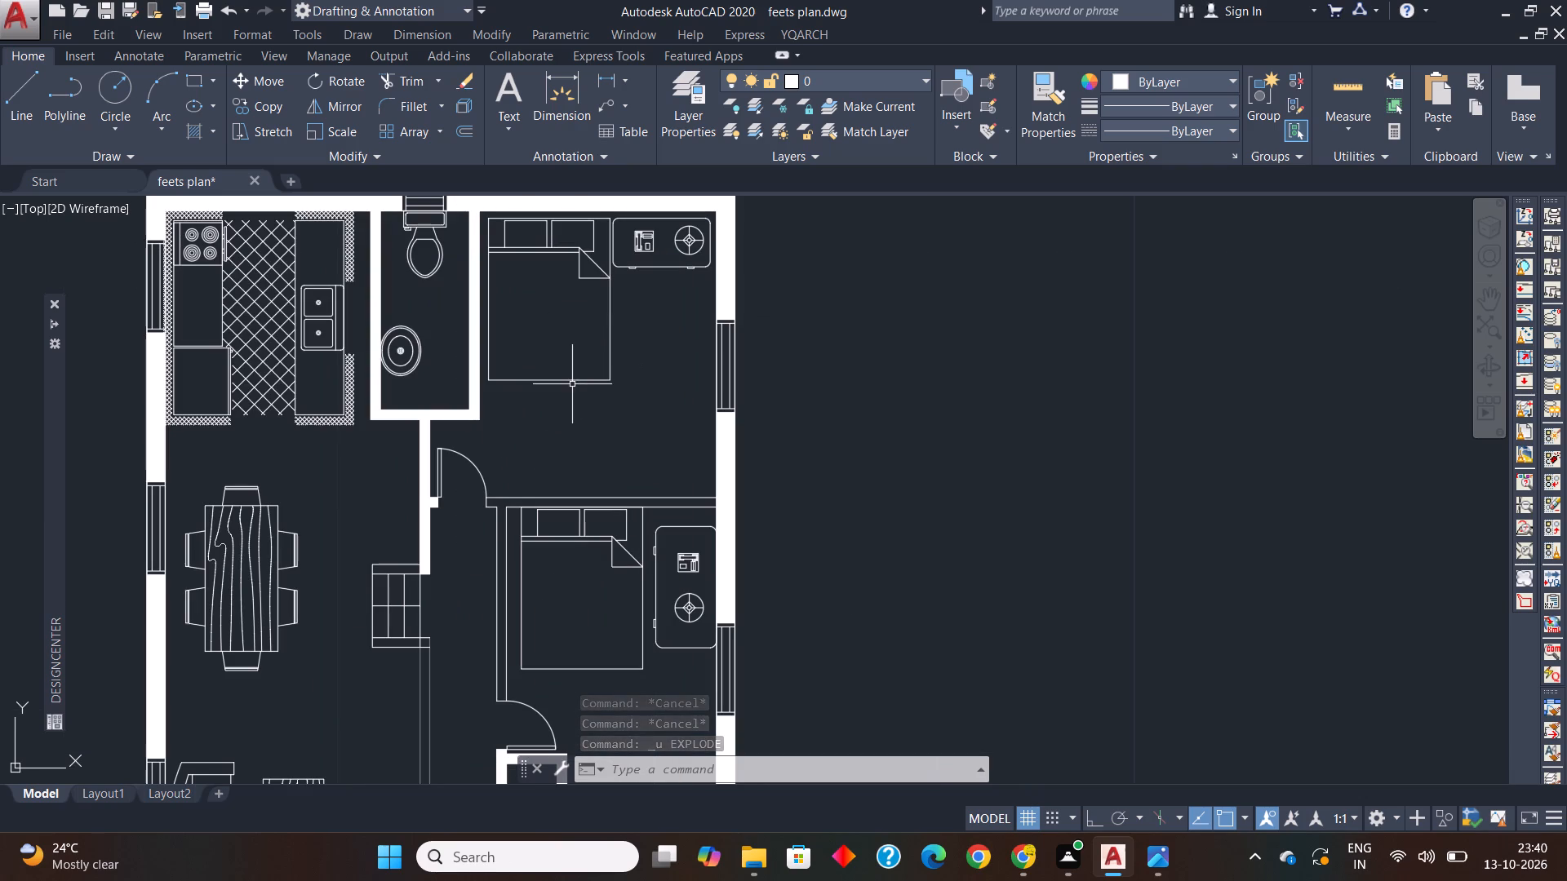
left_click(570, 380)
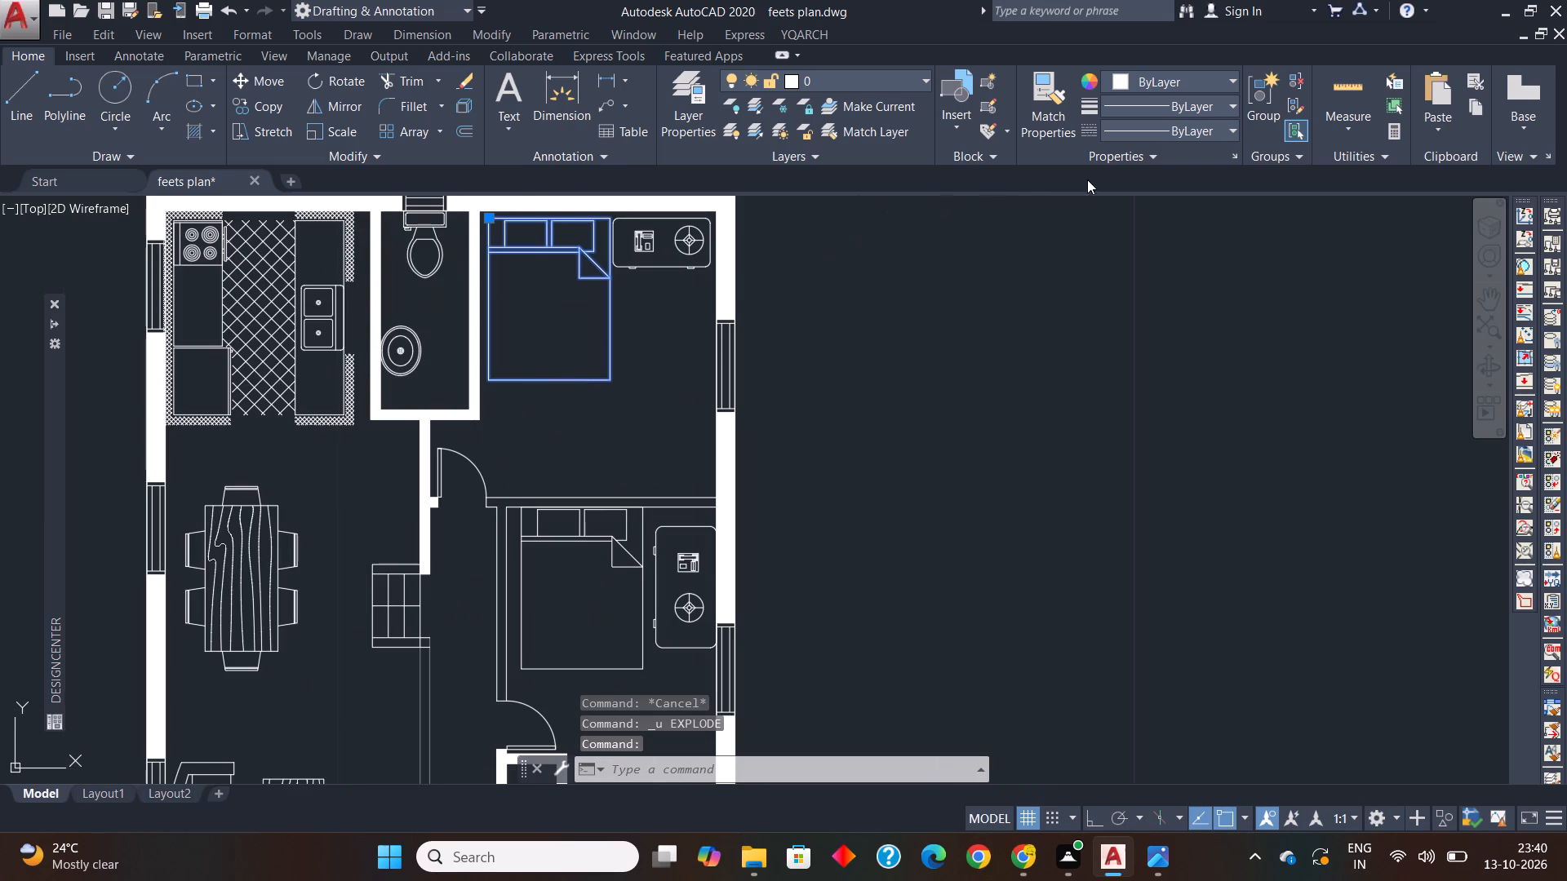
left_click(1107, 158)
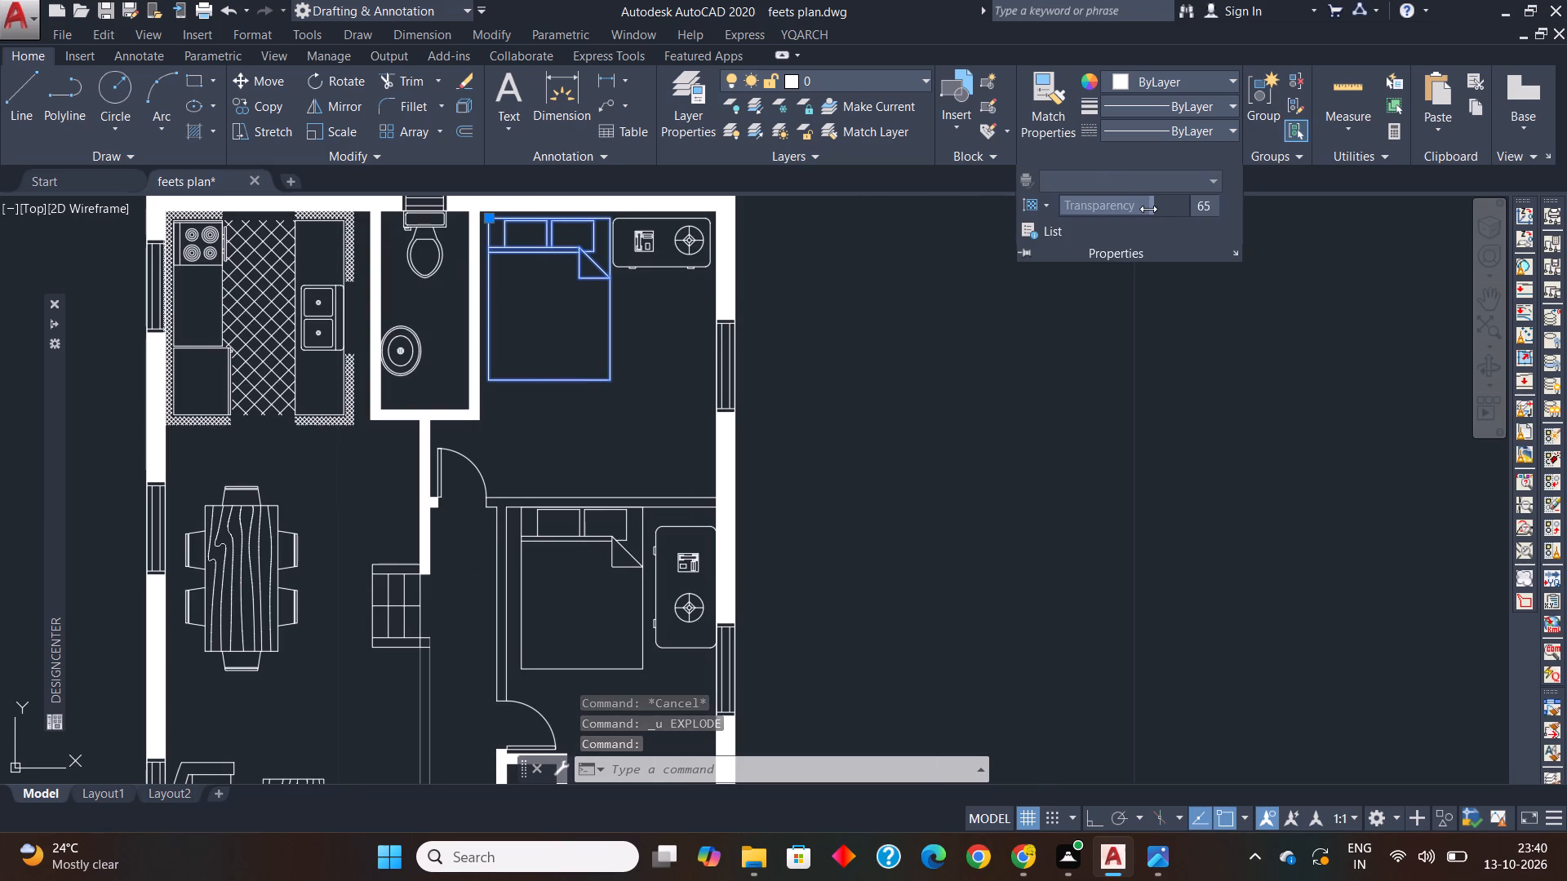
left_click_drag(1148, 209, 1324, 225)
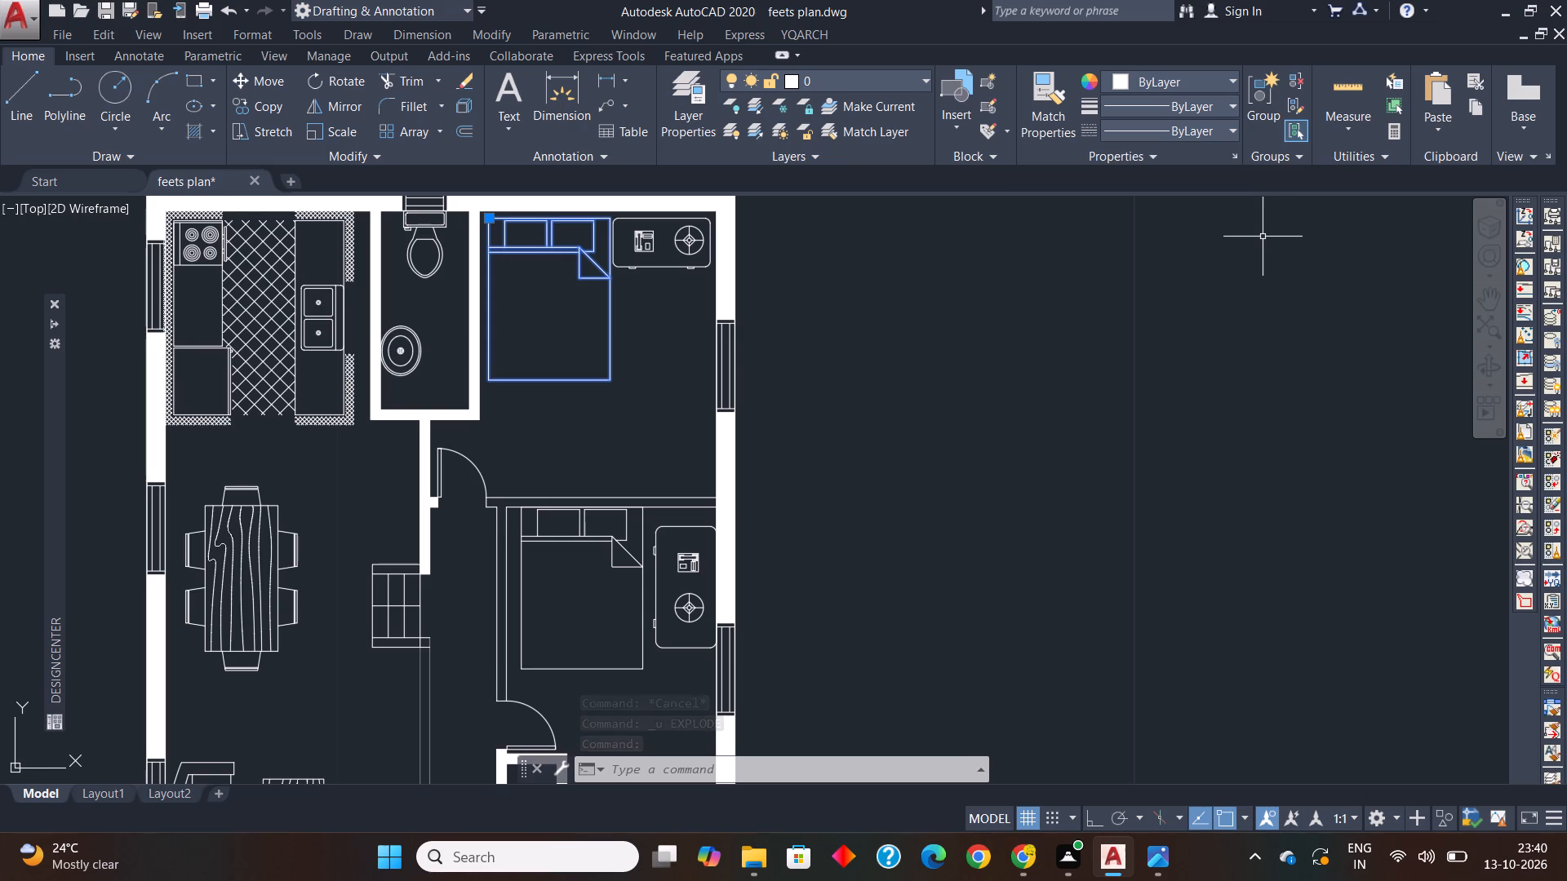
key("Escape")
key("Escape")
key("Escape")
key("Escape")
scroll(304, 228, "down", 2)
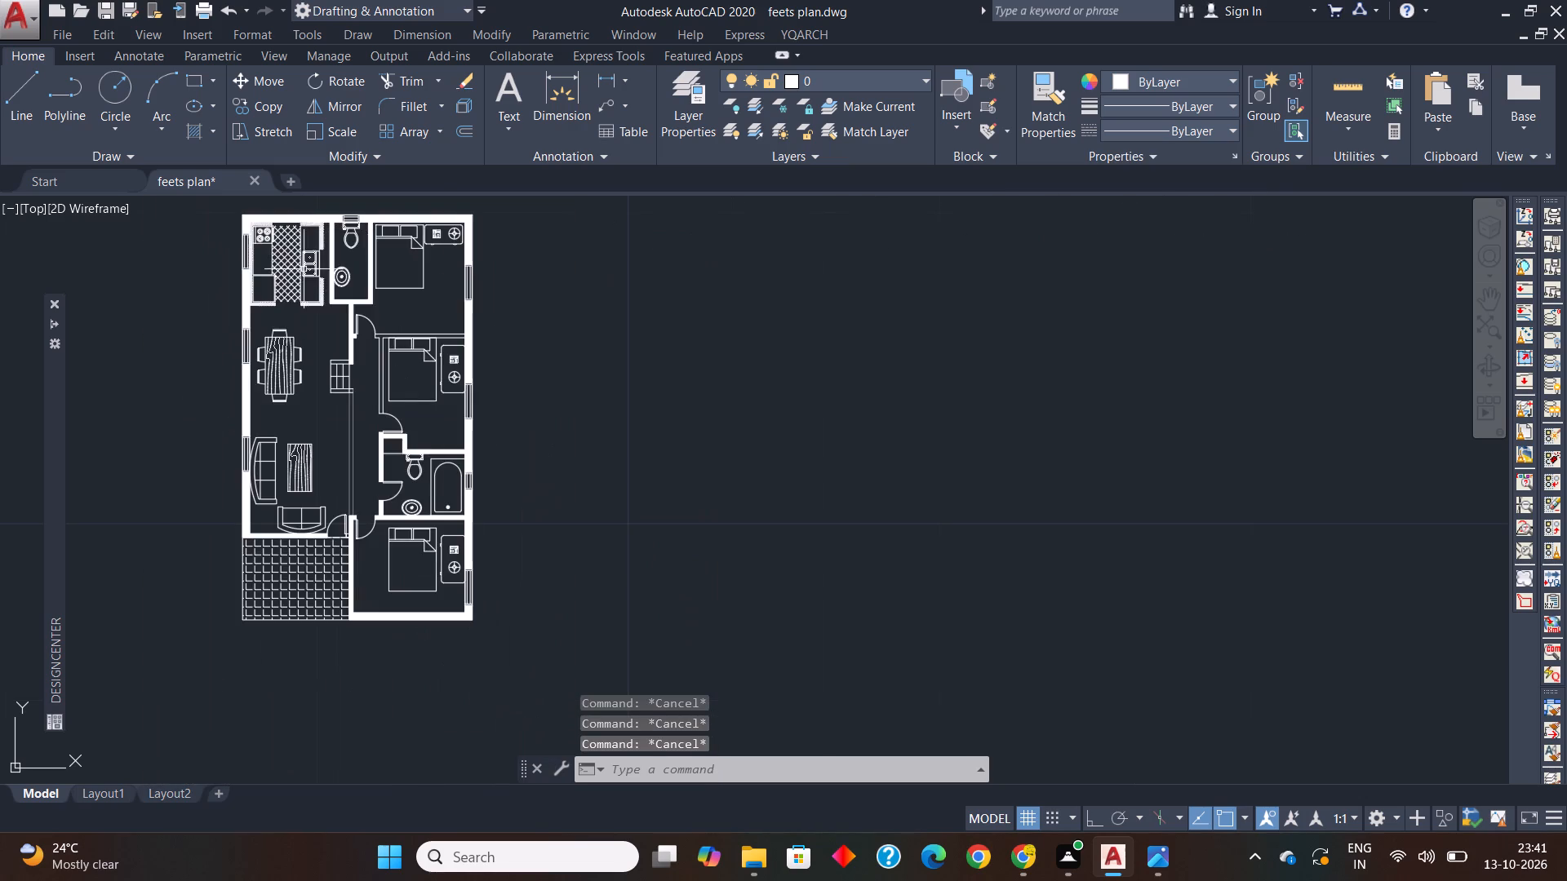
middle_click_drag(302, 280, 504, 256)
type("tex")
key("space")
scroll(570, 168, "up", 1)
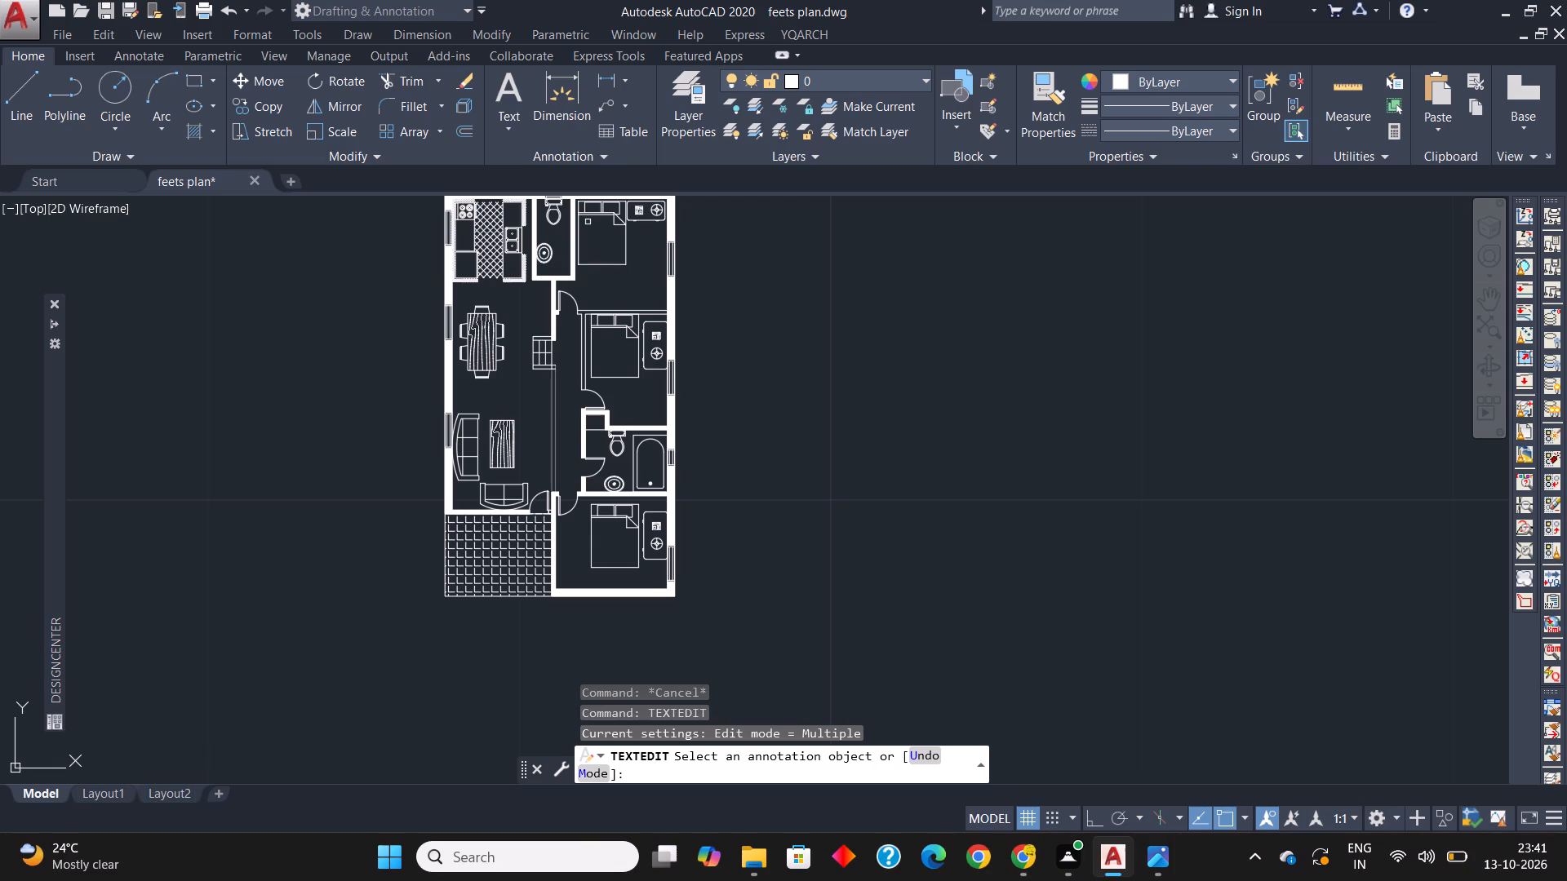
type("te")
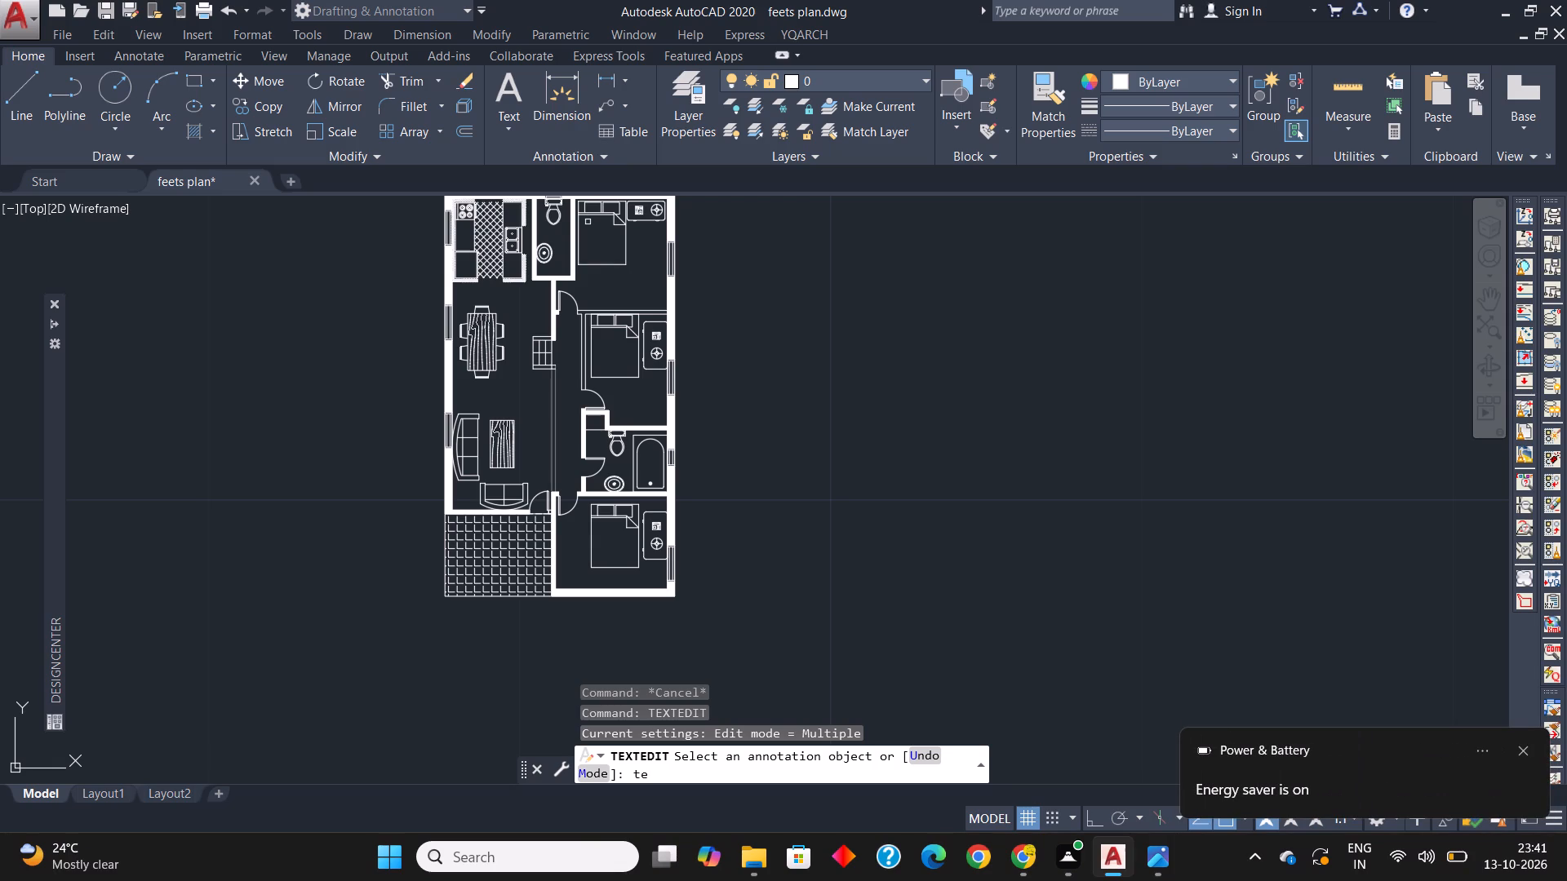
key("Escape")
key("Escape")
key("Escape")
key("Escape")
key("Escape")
With Ortho on, add the horizontal single-line text "Bed Room 1" just below the bed in the upper bedroom.
type("te")
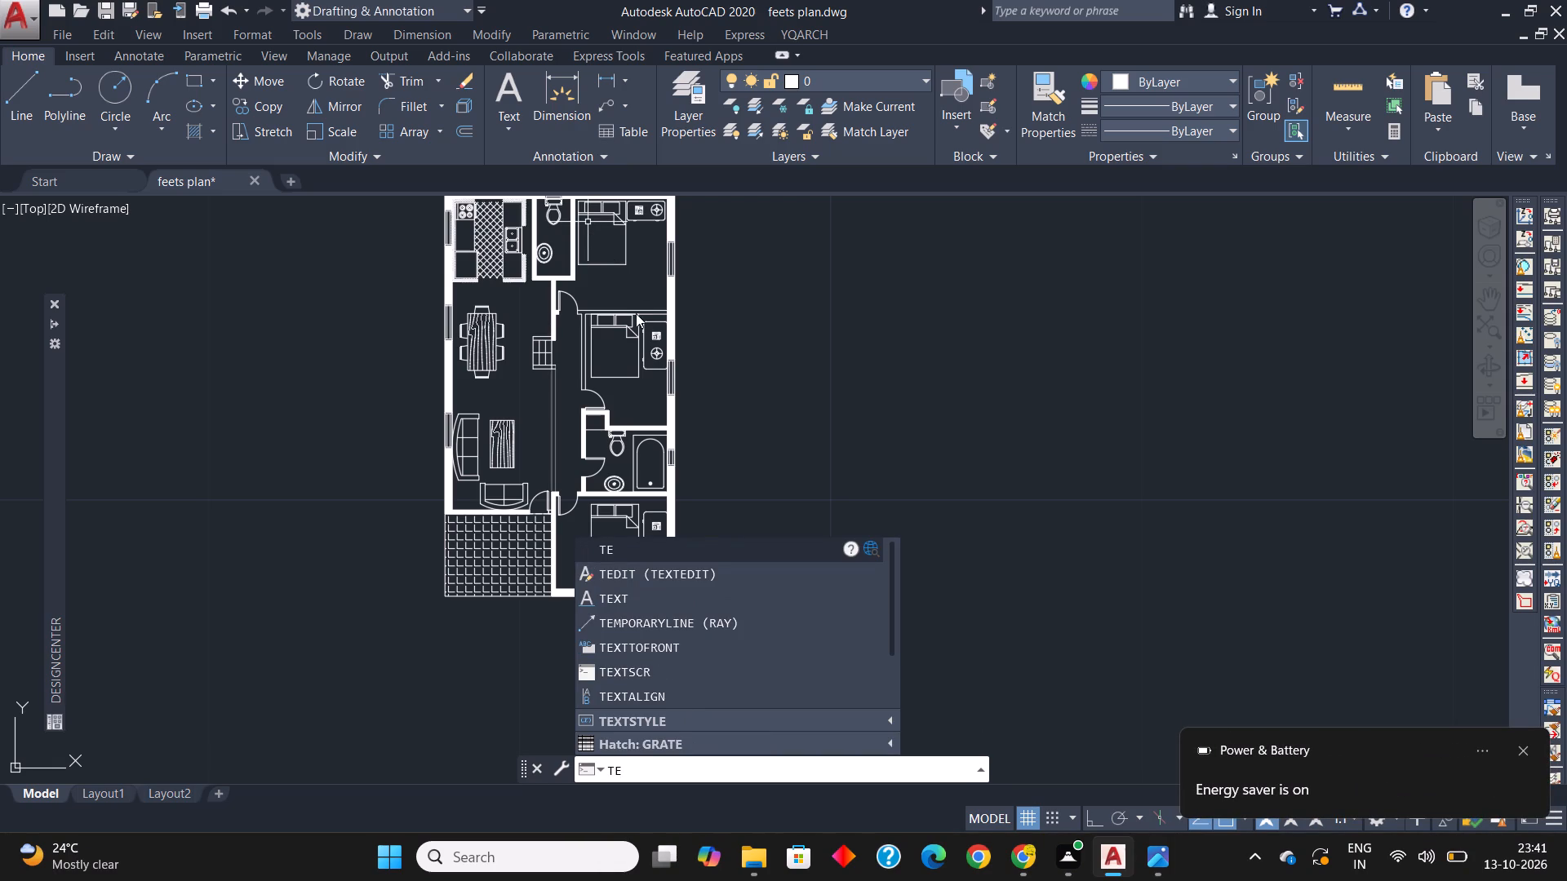
left_click(620, 599)
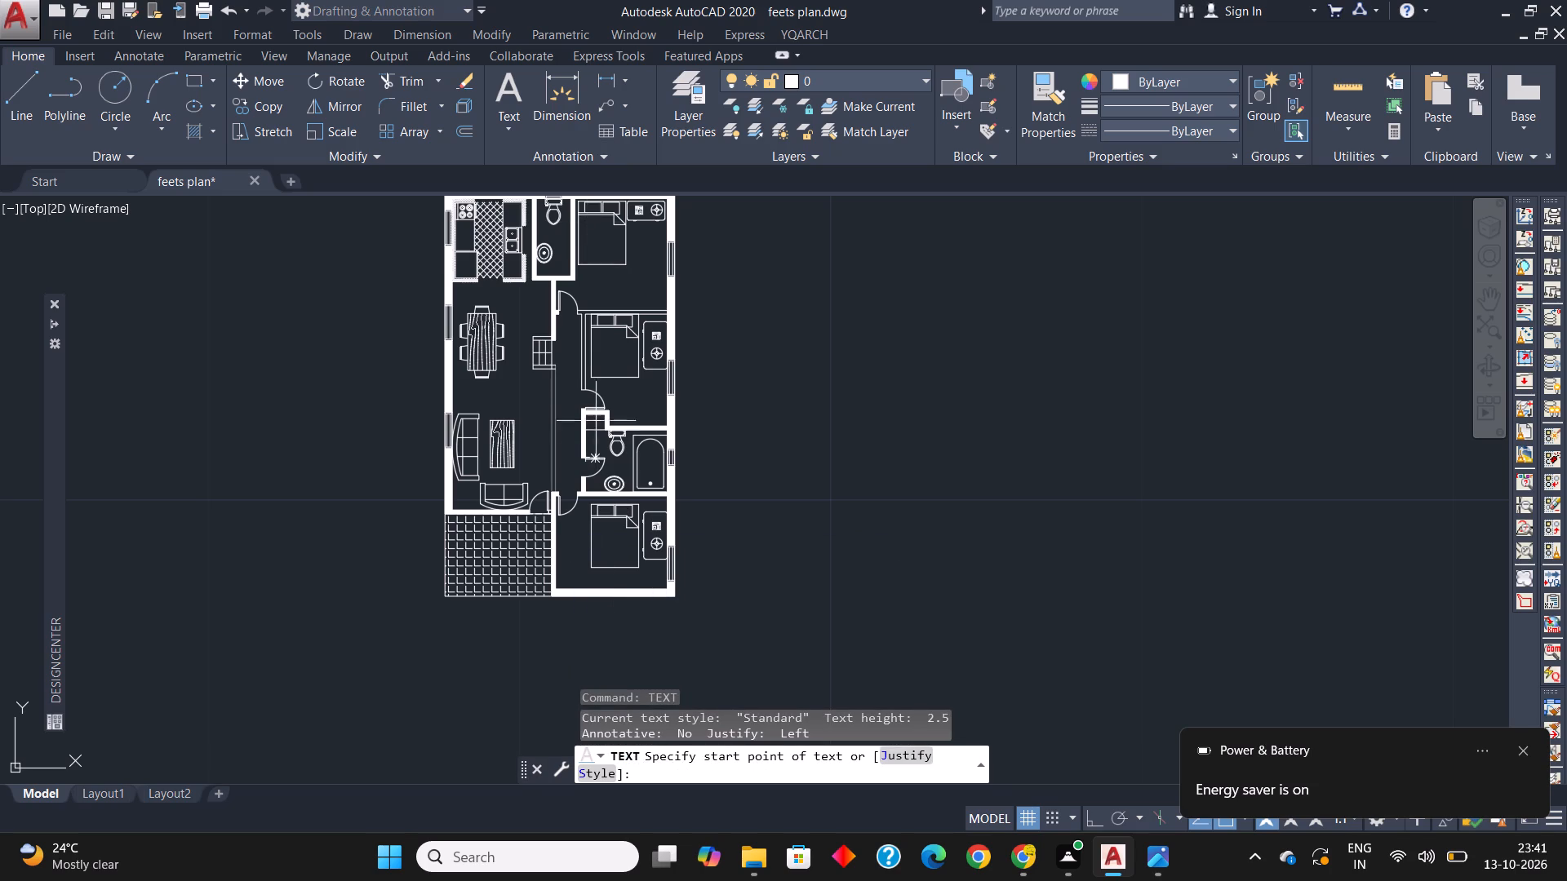
scroll(640, 238, "up", 2)
middle_click_drag(624, 348, 649, 477)
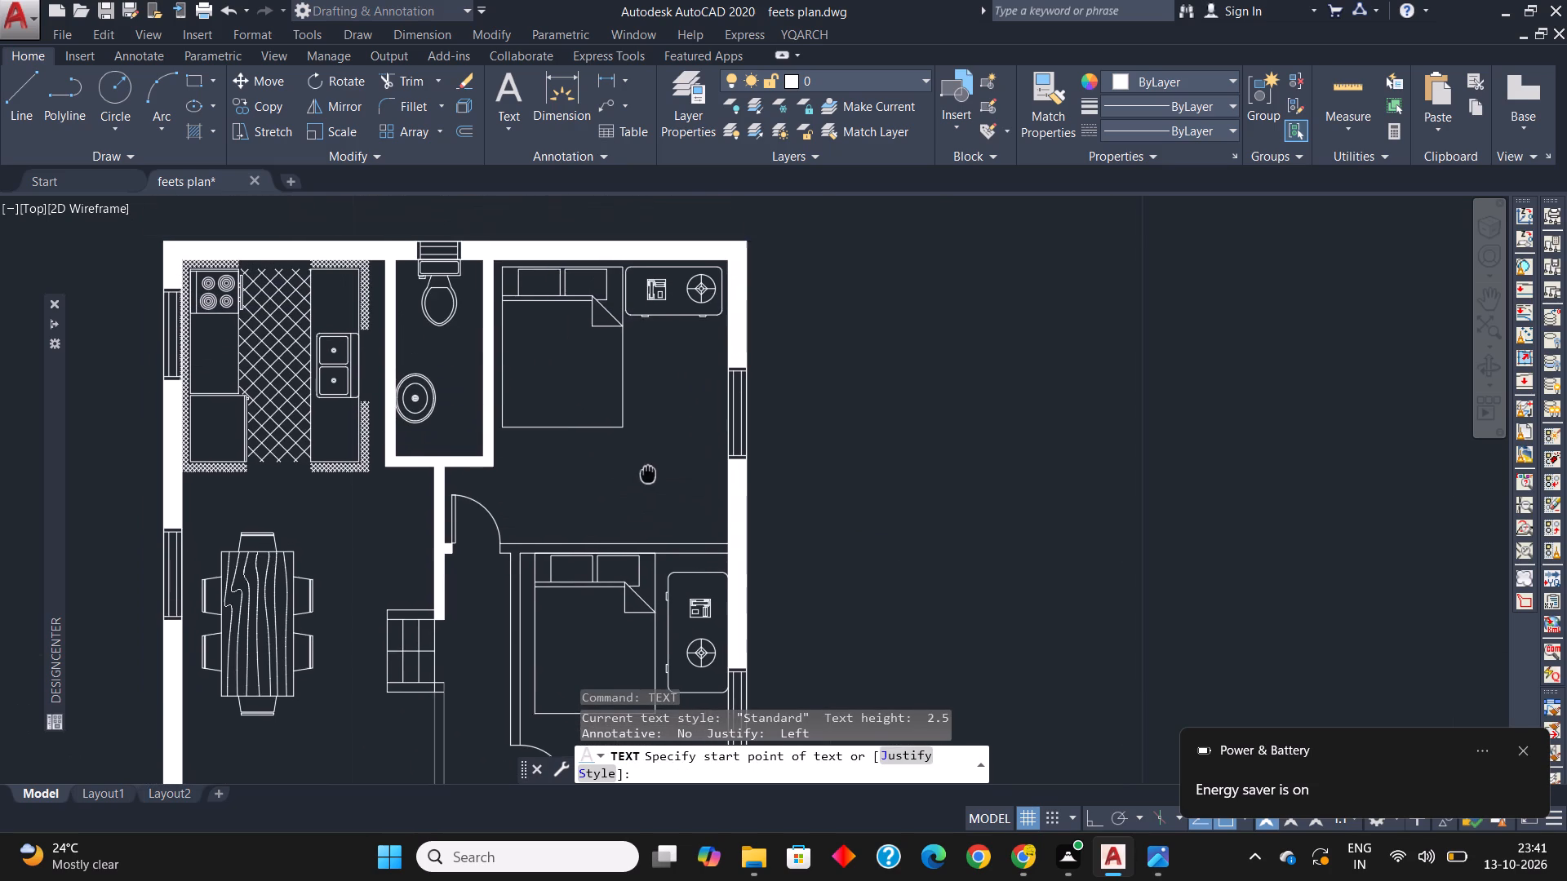
middle_click_drag(649, 477, 650, 480)
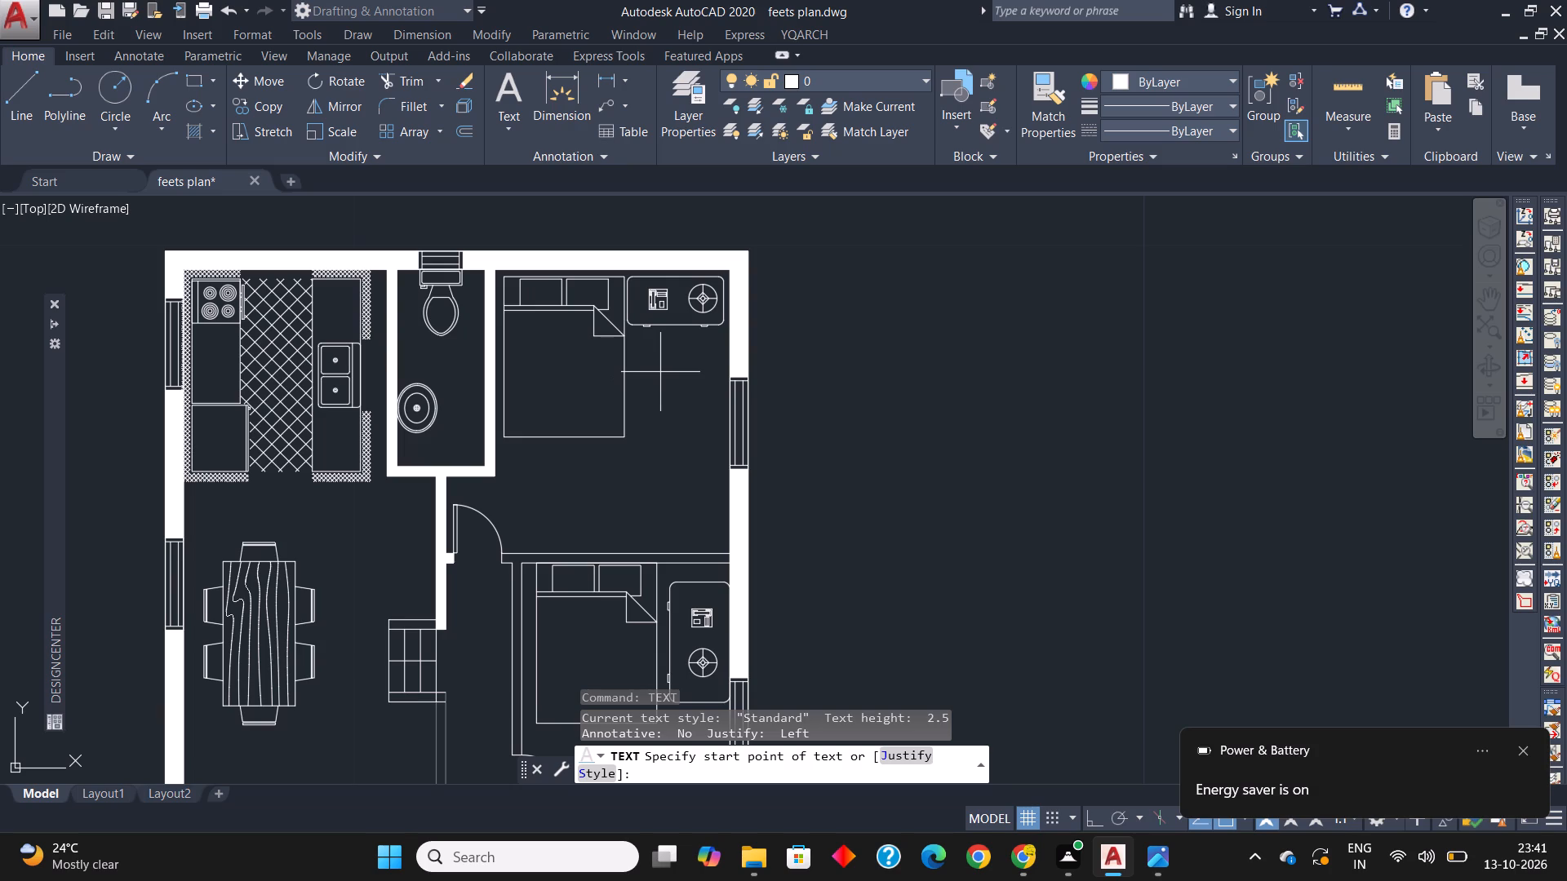
left_click(583, 468)
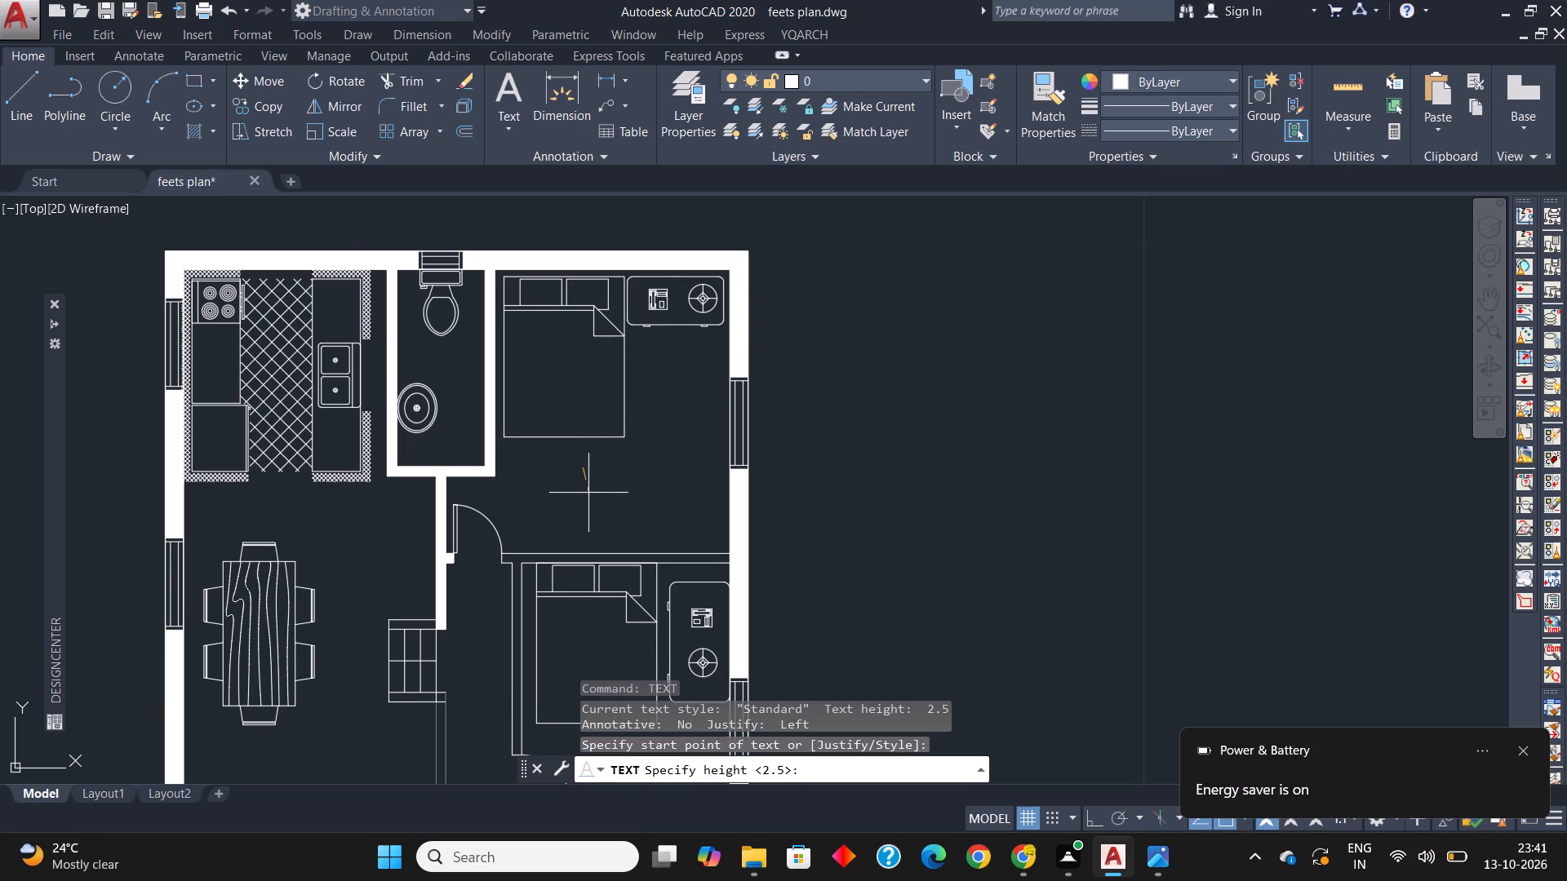
key("F8")
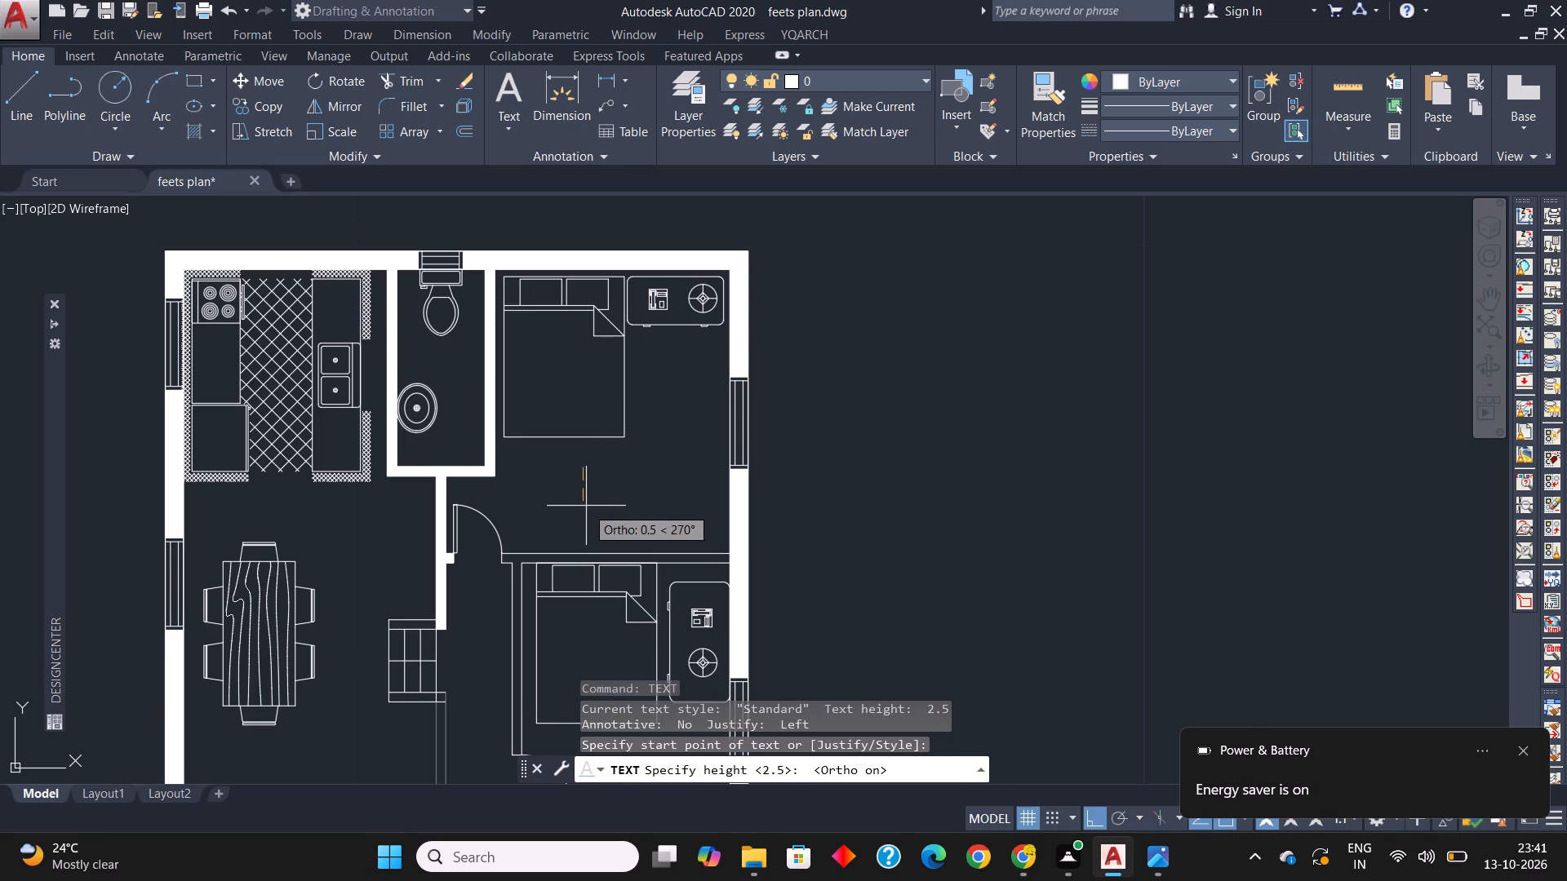
left_click(584, 498)
left_click(614, 475)
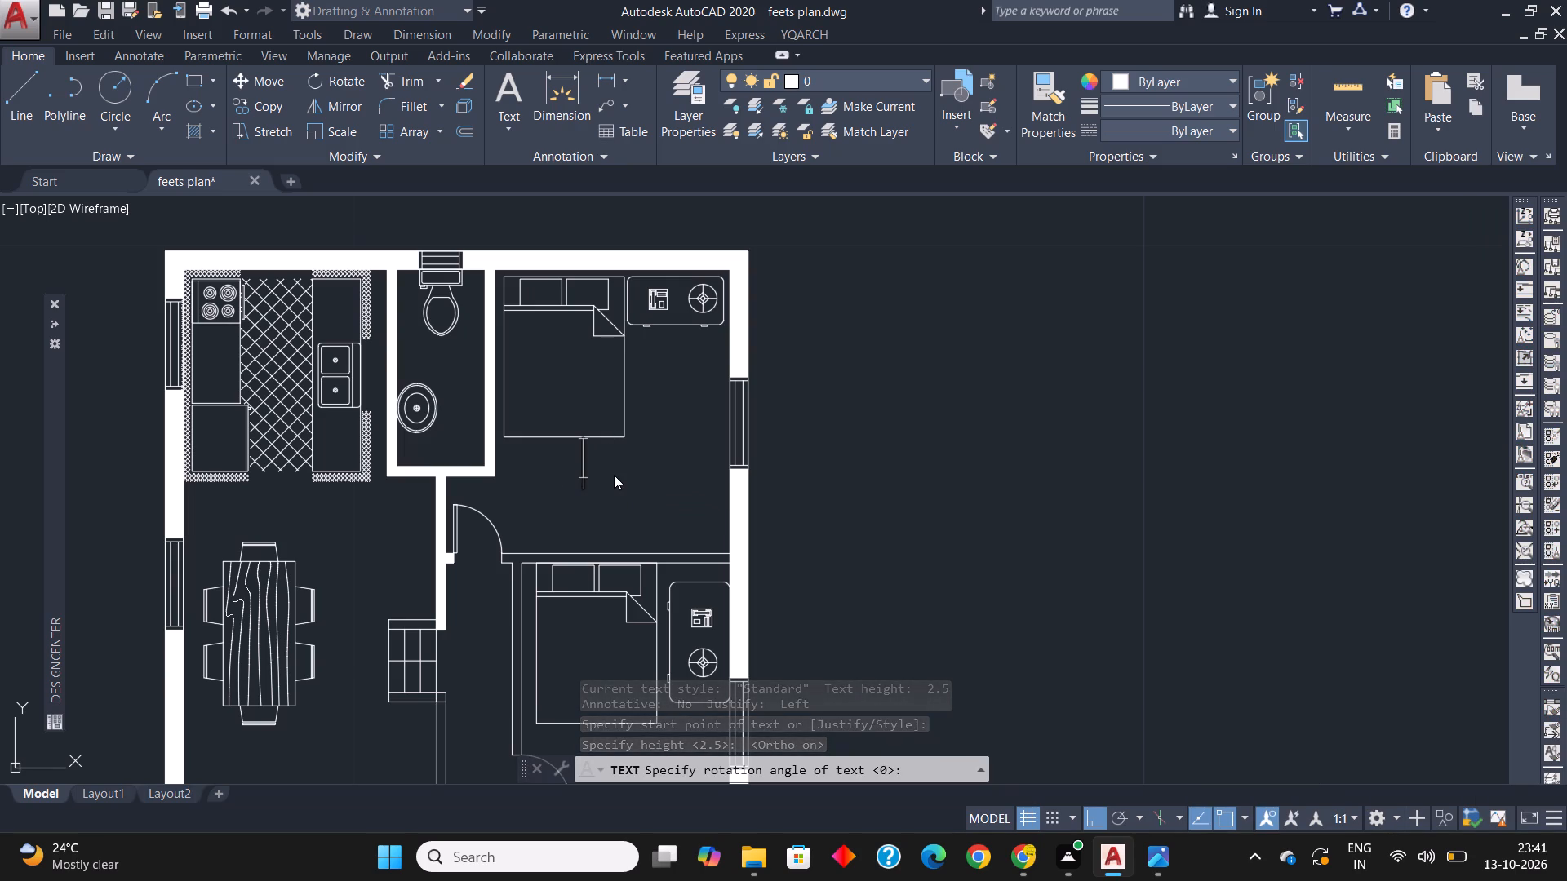
type("ed")
key("space")
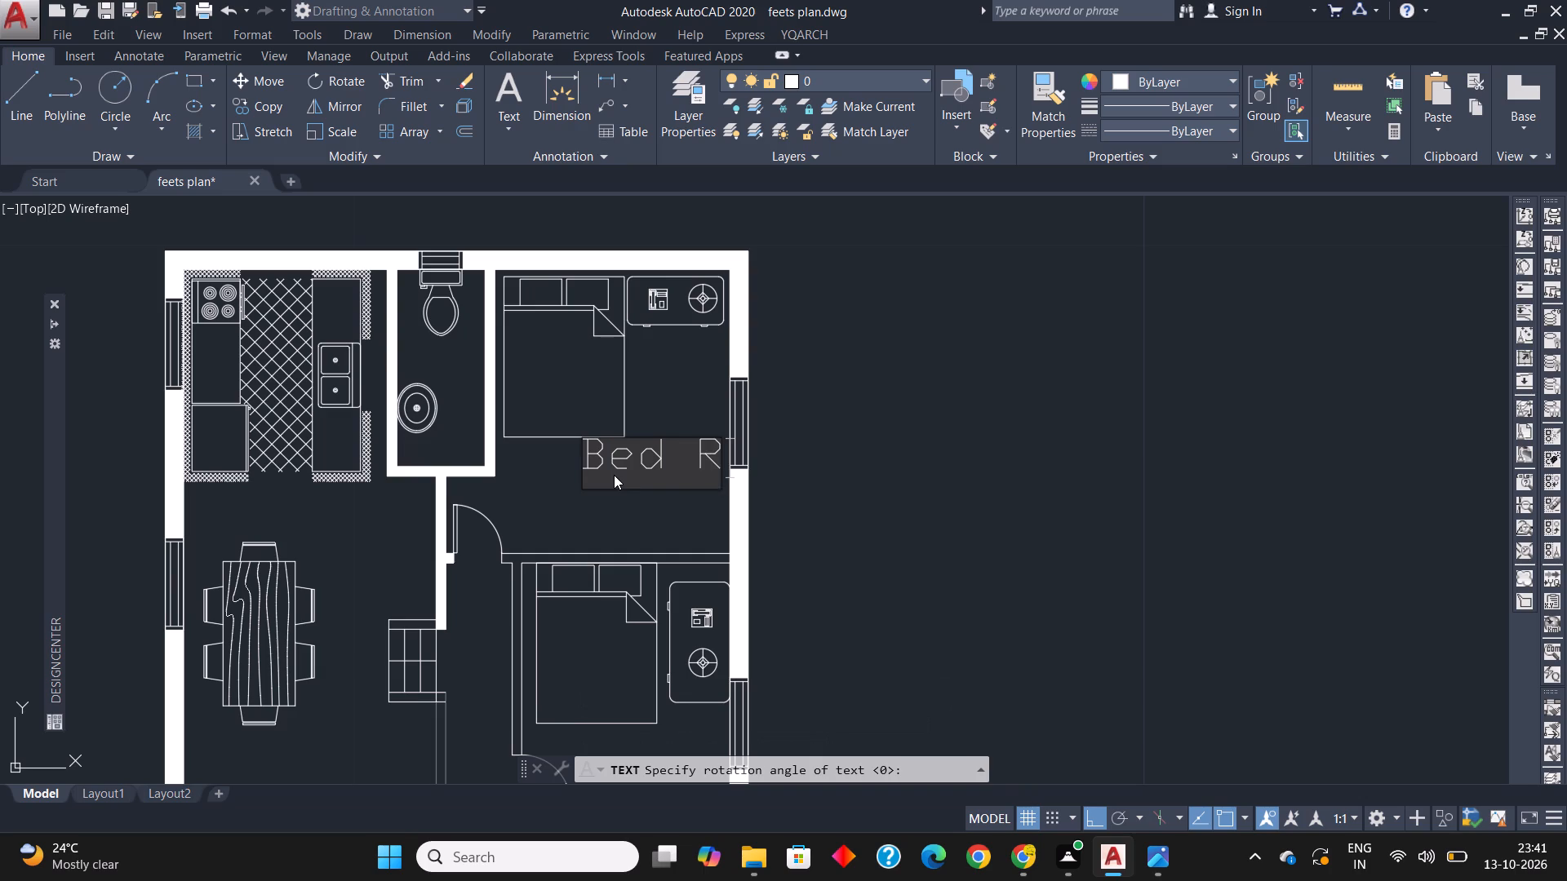
type("oom 1")
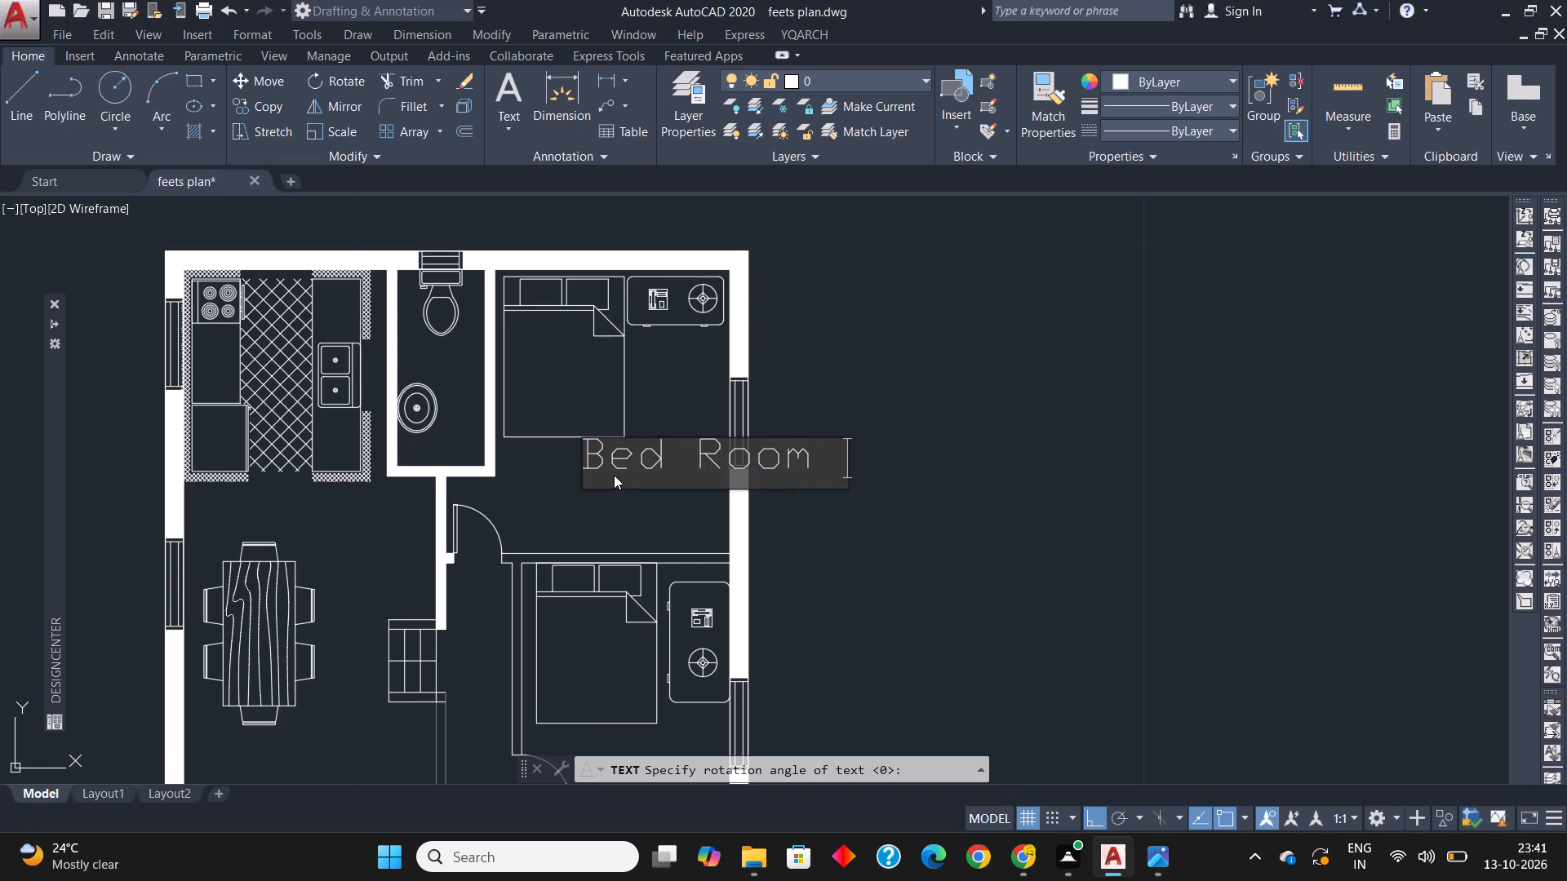
left_click(1051, 445)
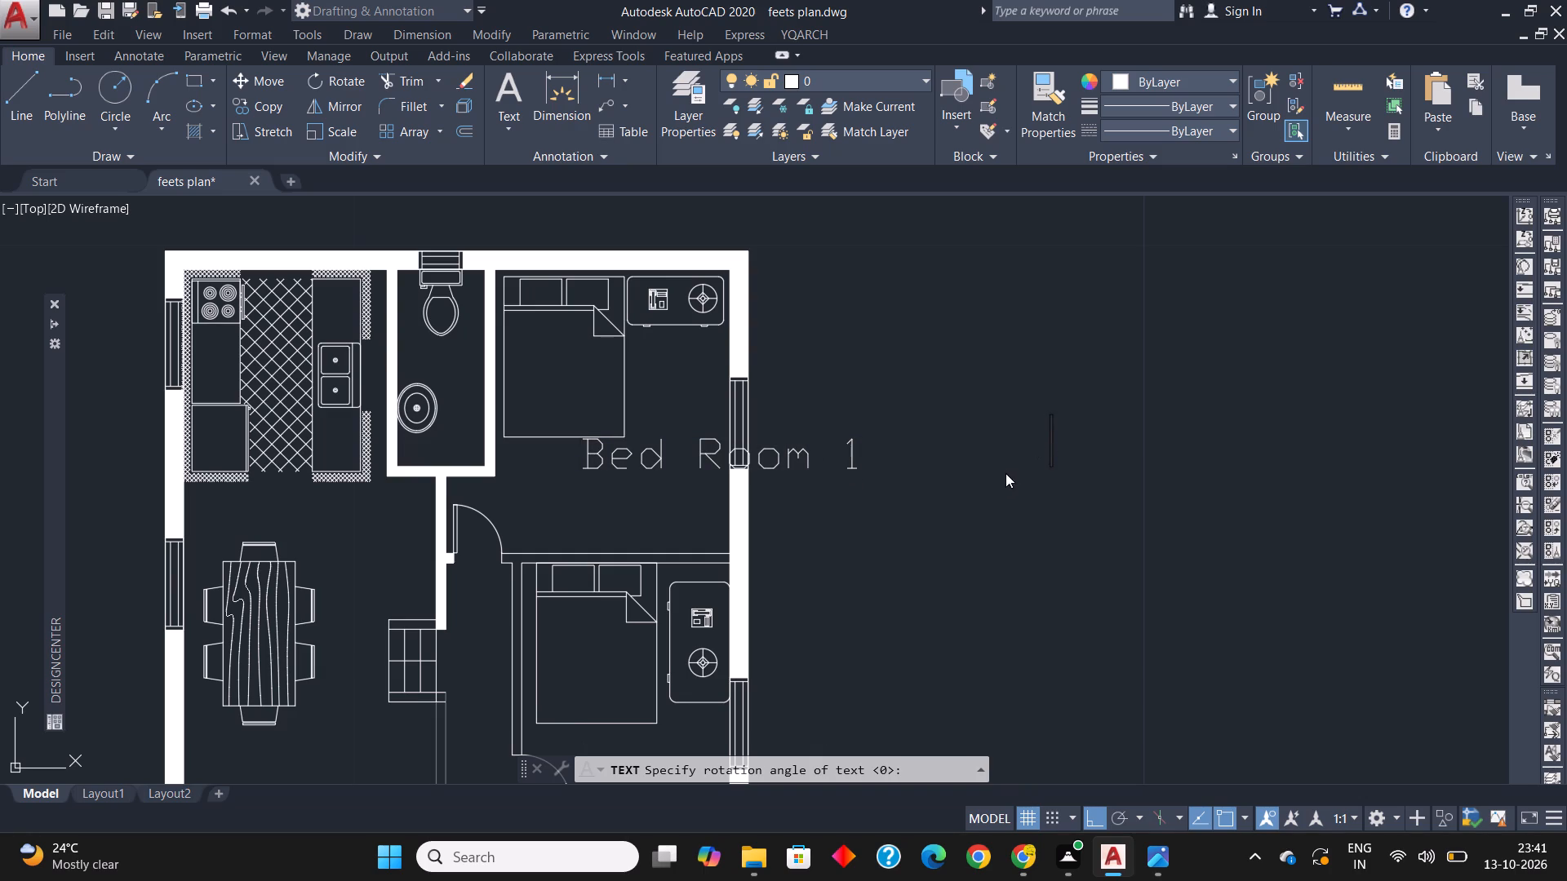
key("Escape")
key("Escape")
Move the Bed Room 1 label horizontally about 0.9 toward the bathroom wall, so it starts near the bed's left edge.
left_click(802, 460)
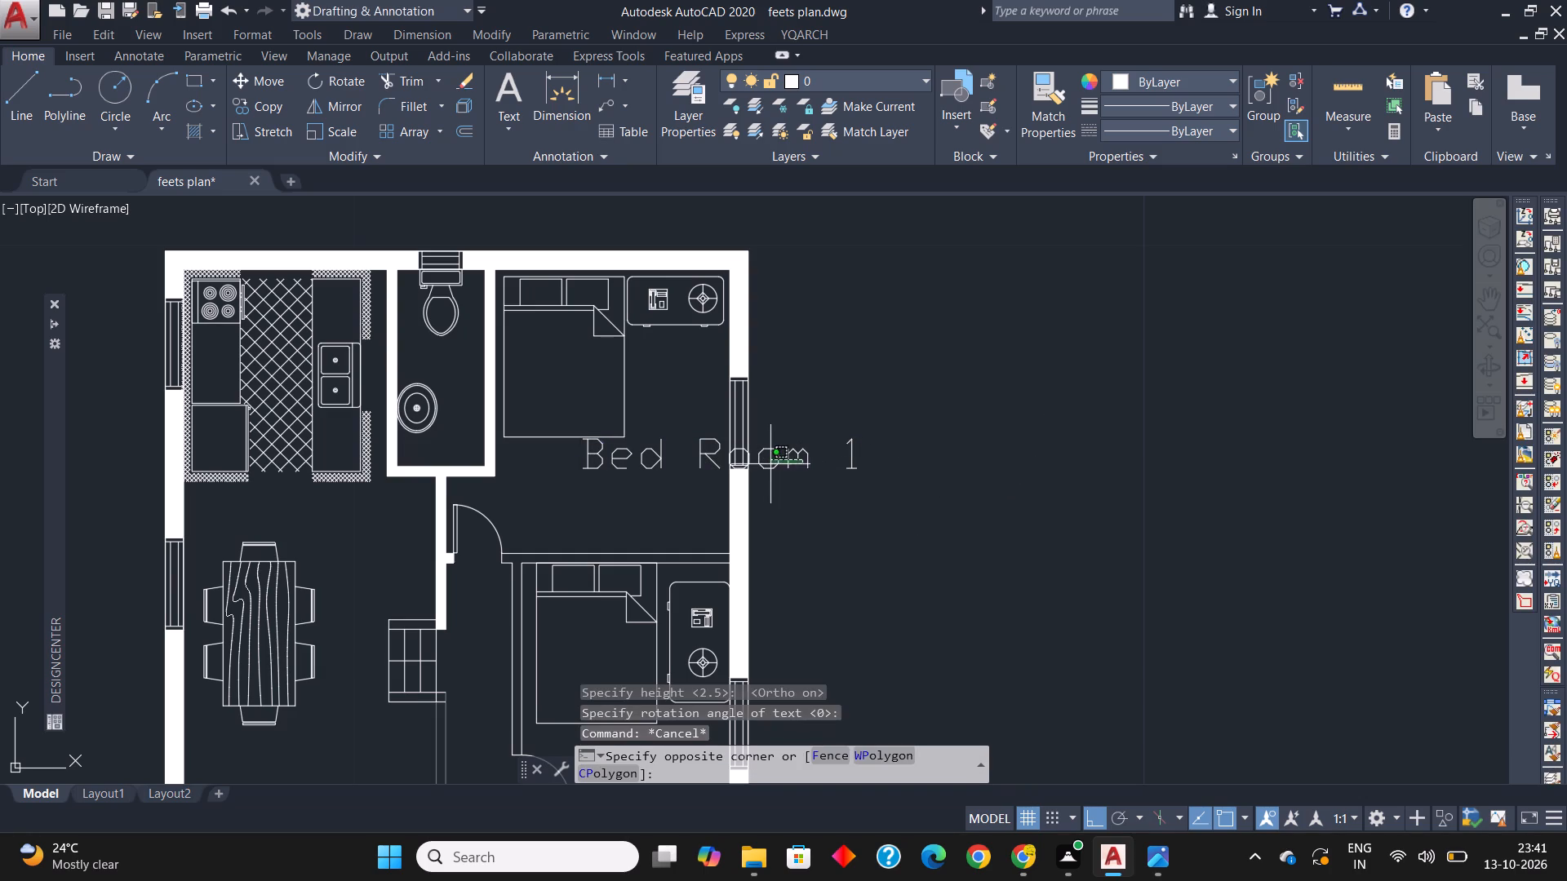
left_click(770, 464)
left_click(584, 470)
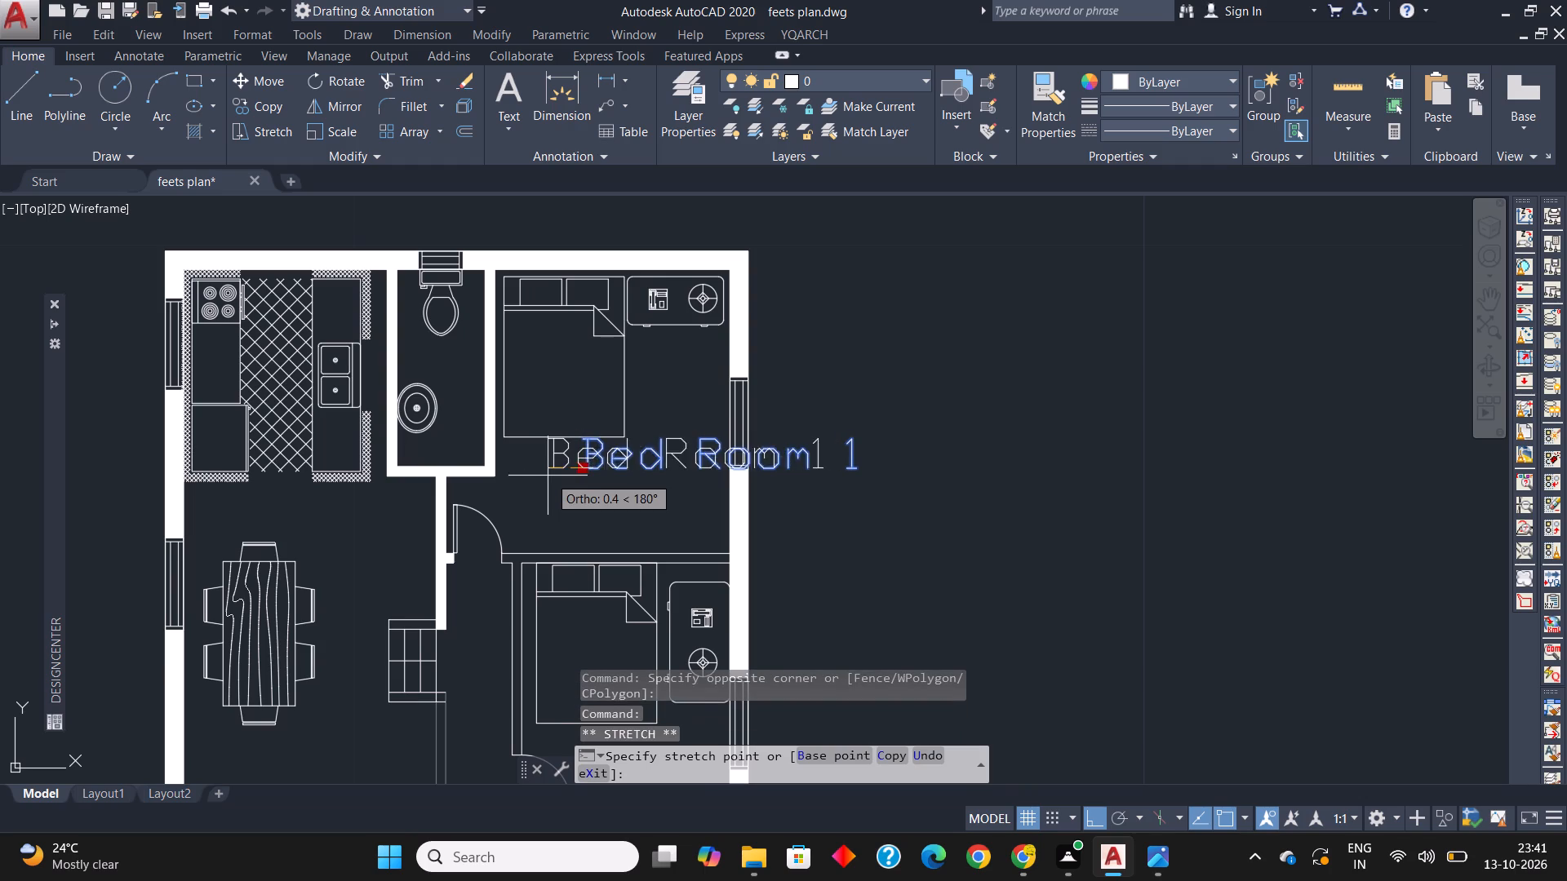
scroll(530, 476, "up", 3)
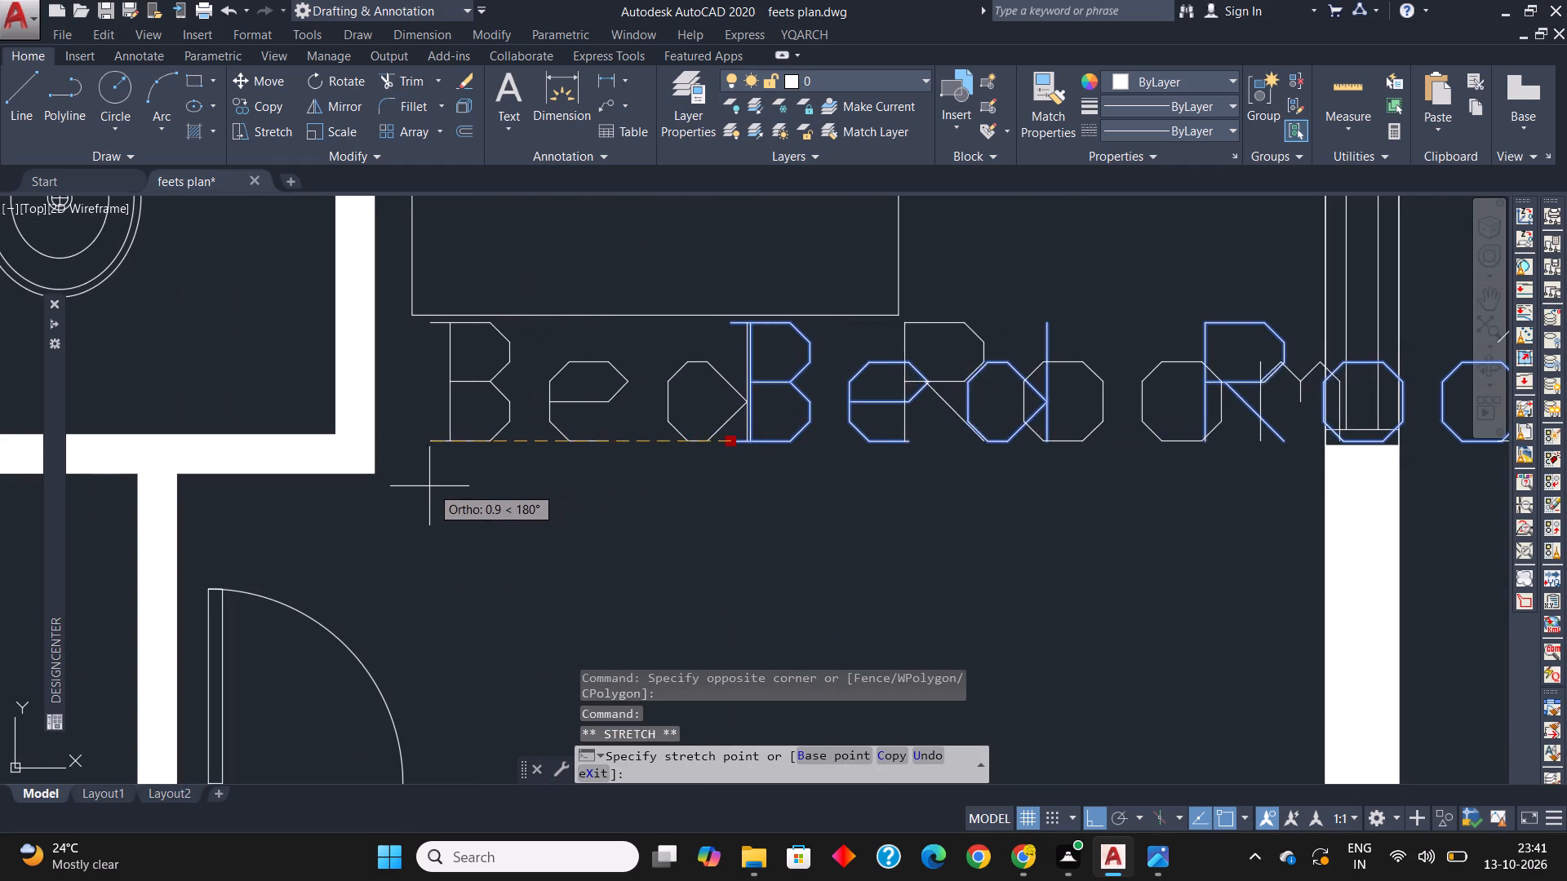
left_click(420, 488)
scroll(651, 423, "down", 2)
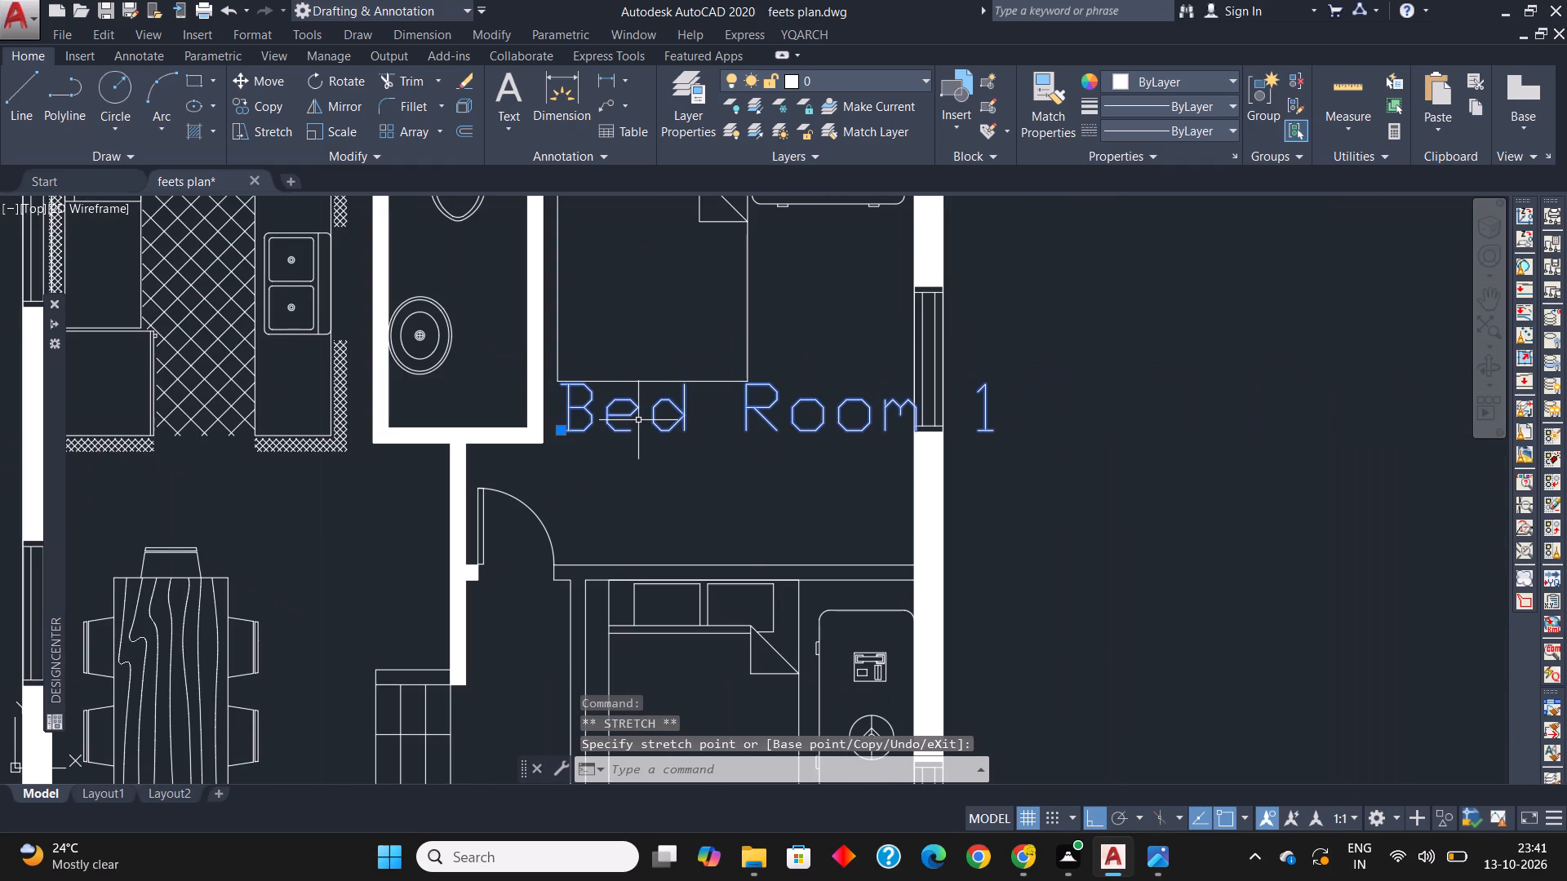
Scale the Bed Room 1 label by a factor of 0.8 from its lower-left corner.
key("s")
key("c")
key("space")
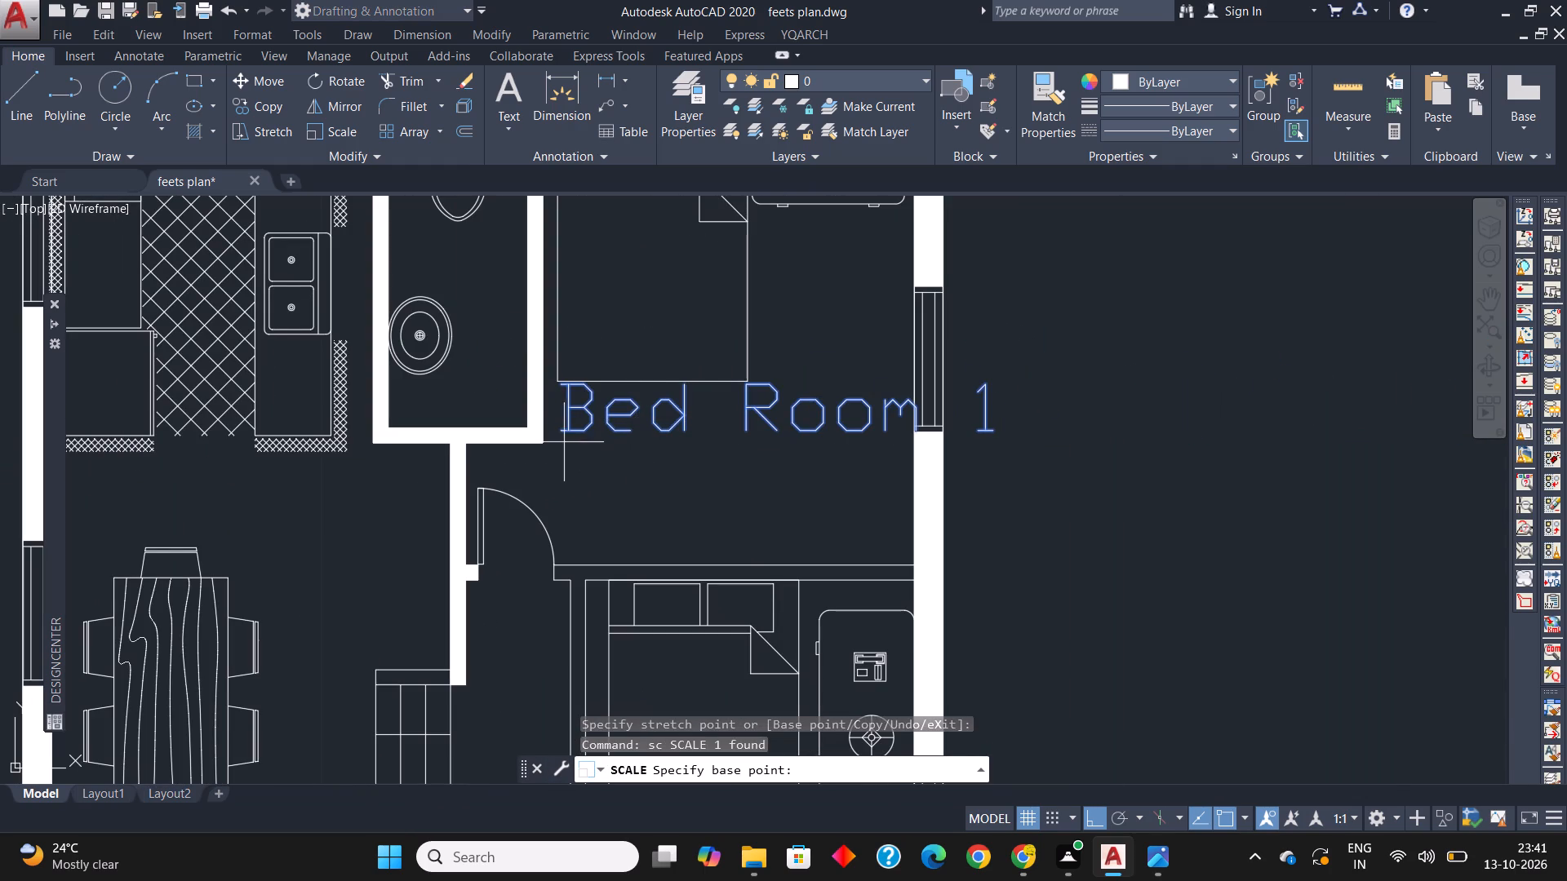
left_click(564, 432)
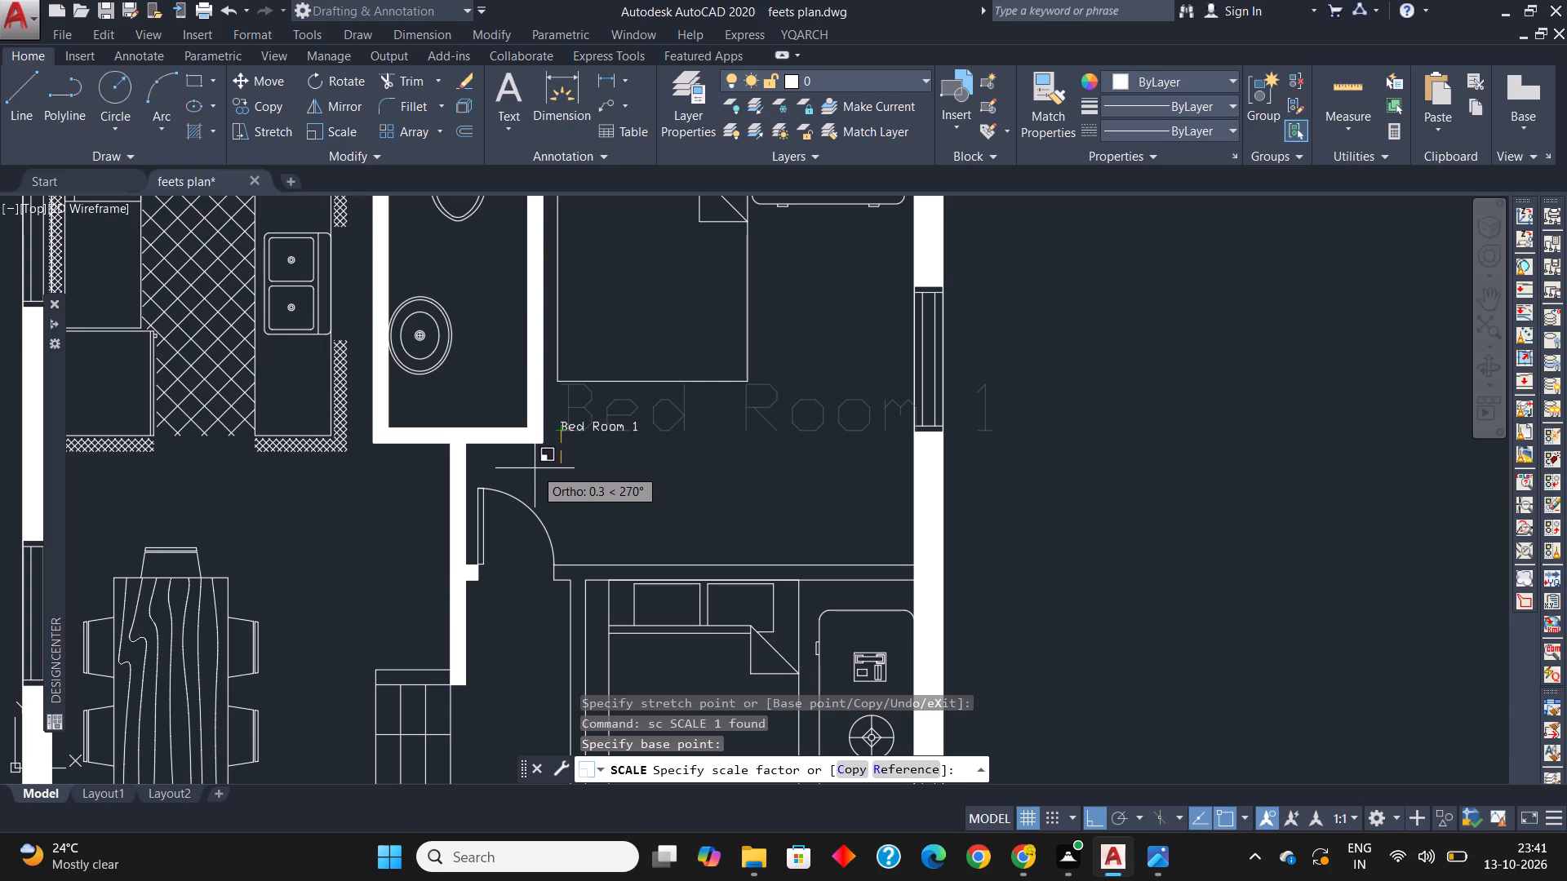
type("0.")
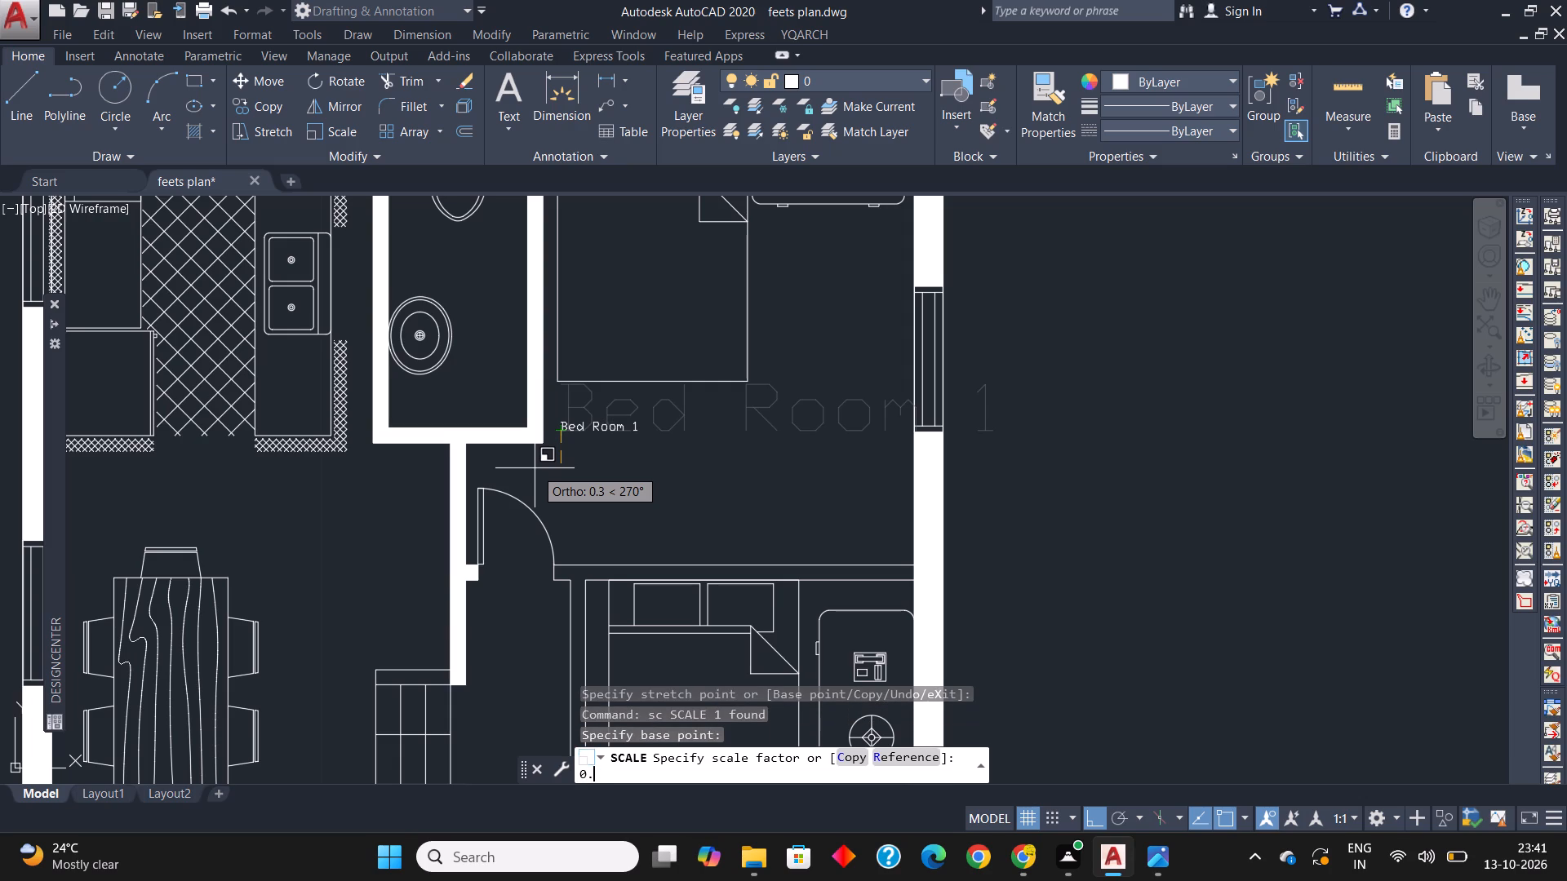
key("8")
key("Return")
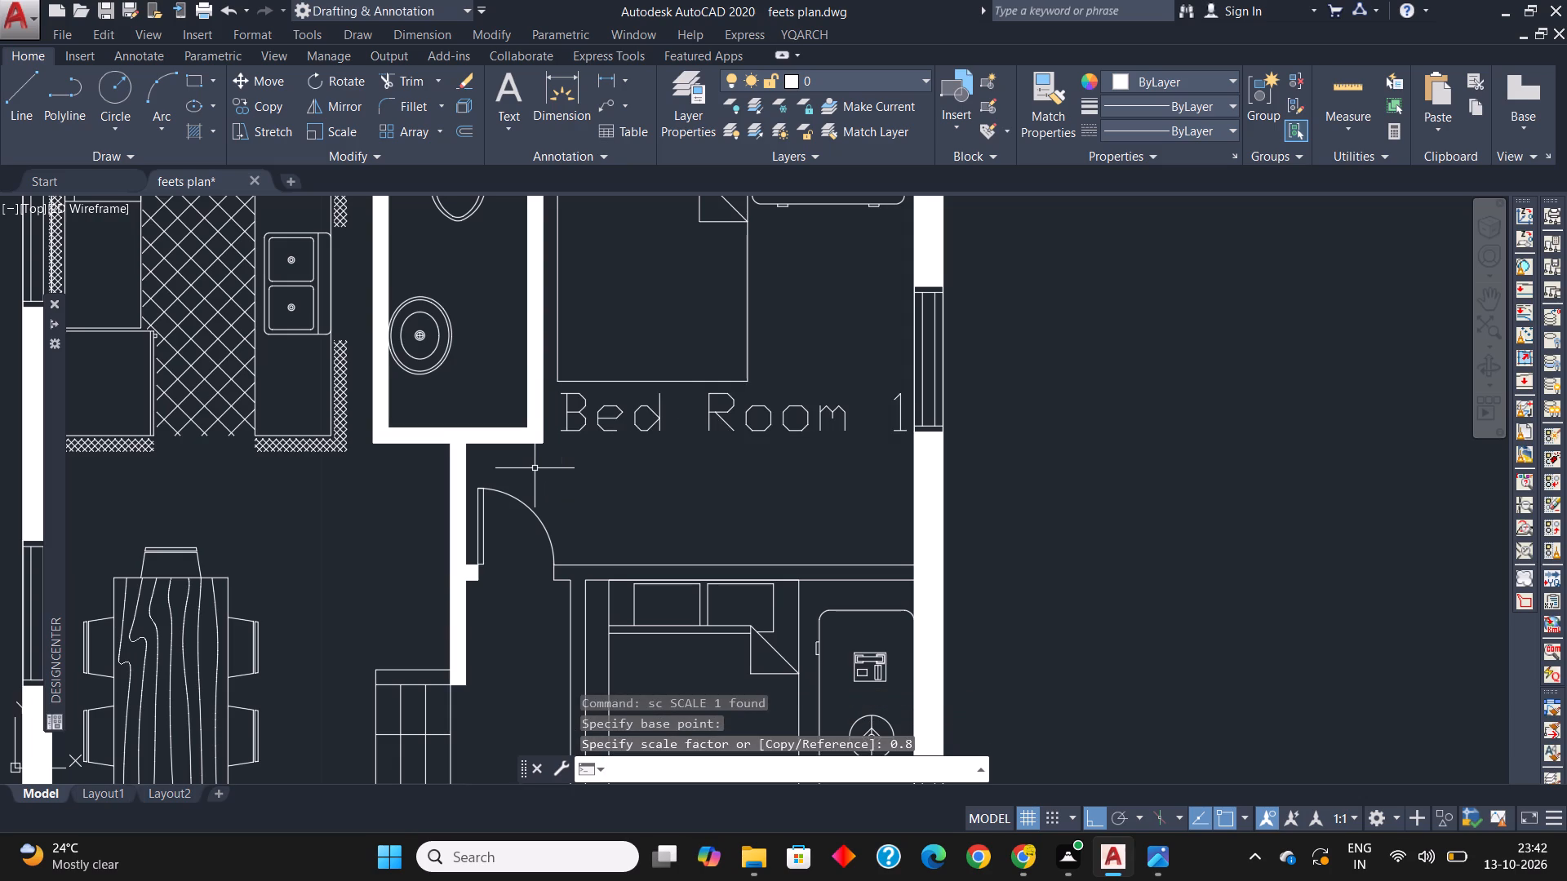
Scale the Bed Room 1 label again by a factor of 0.7 from its lower-left corner.
key("space")
left_click(611, 420)
key("space")
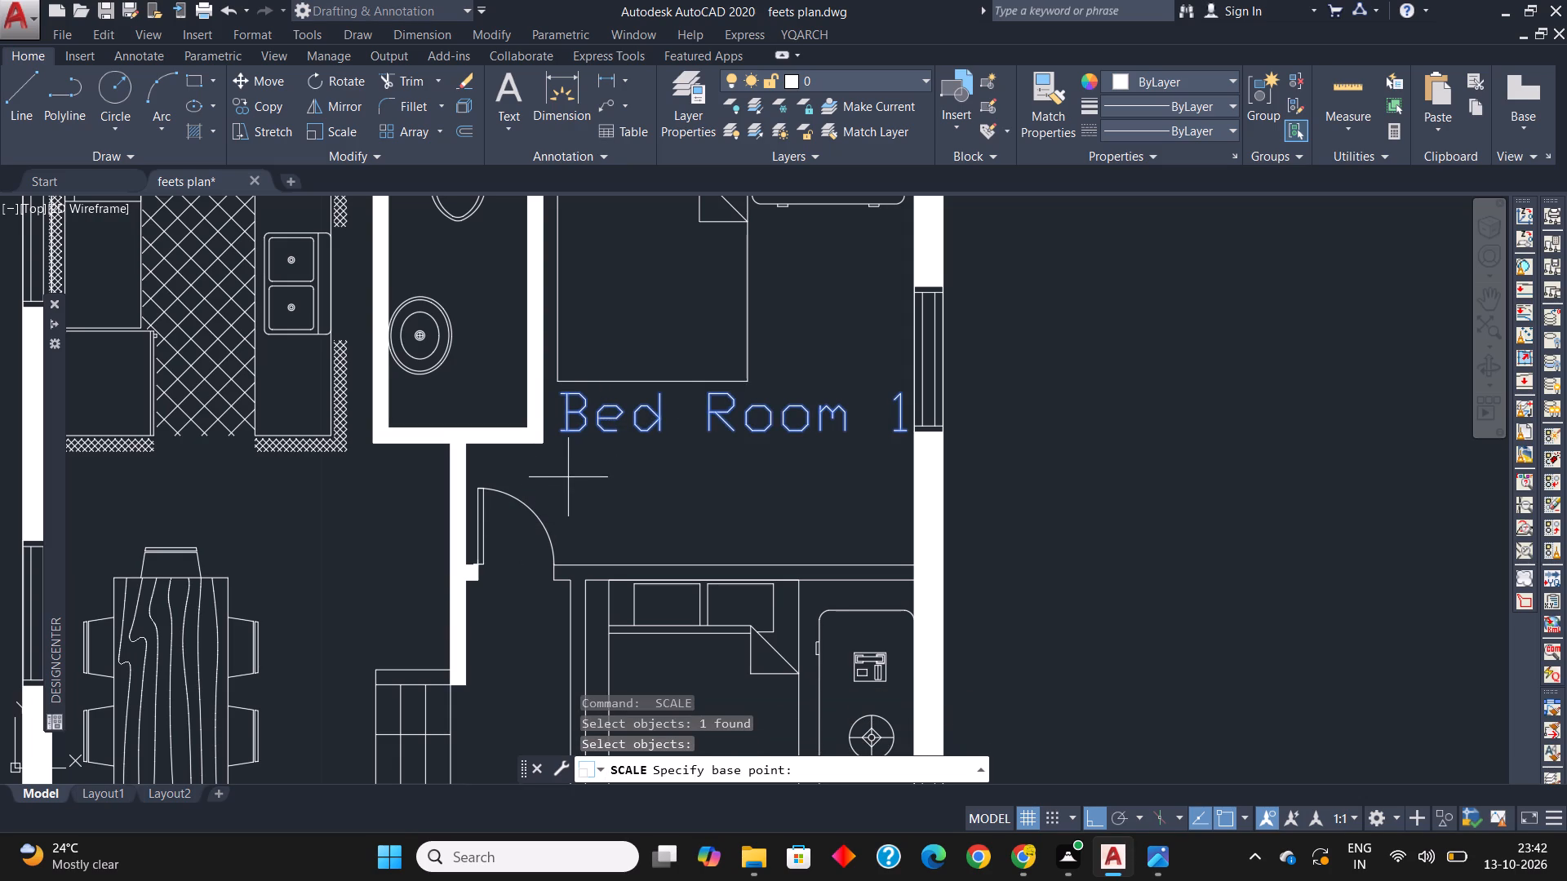
left_click(566, 436)
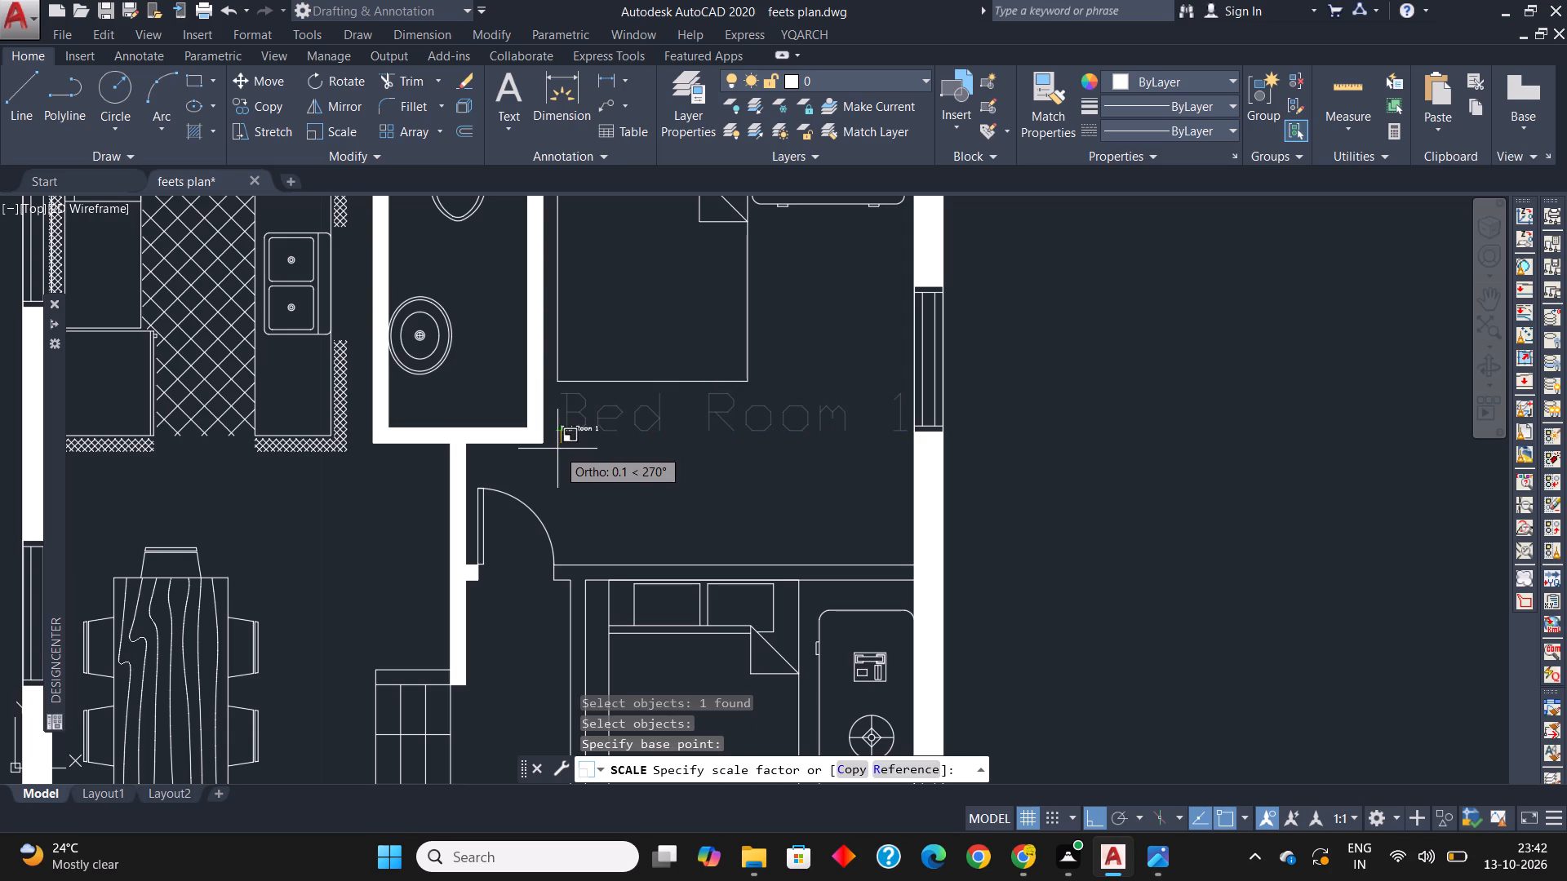
type("0.")
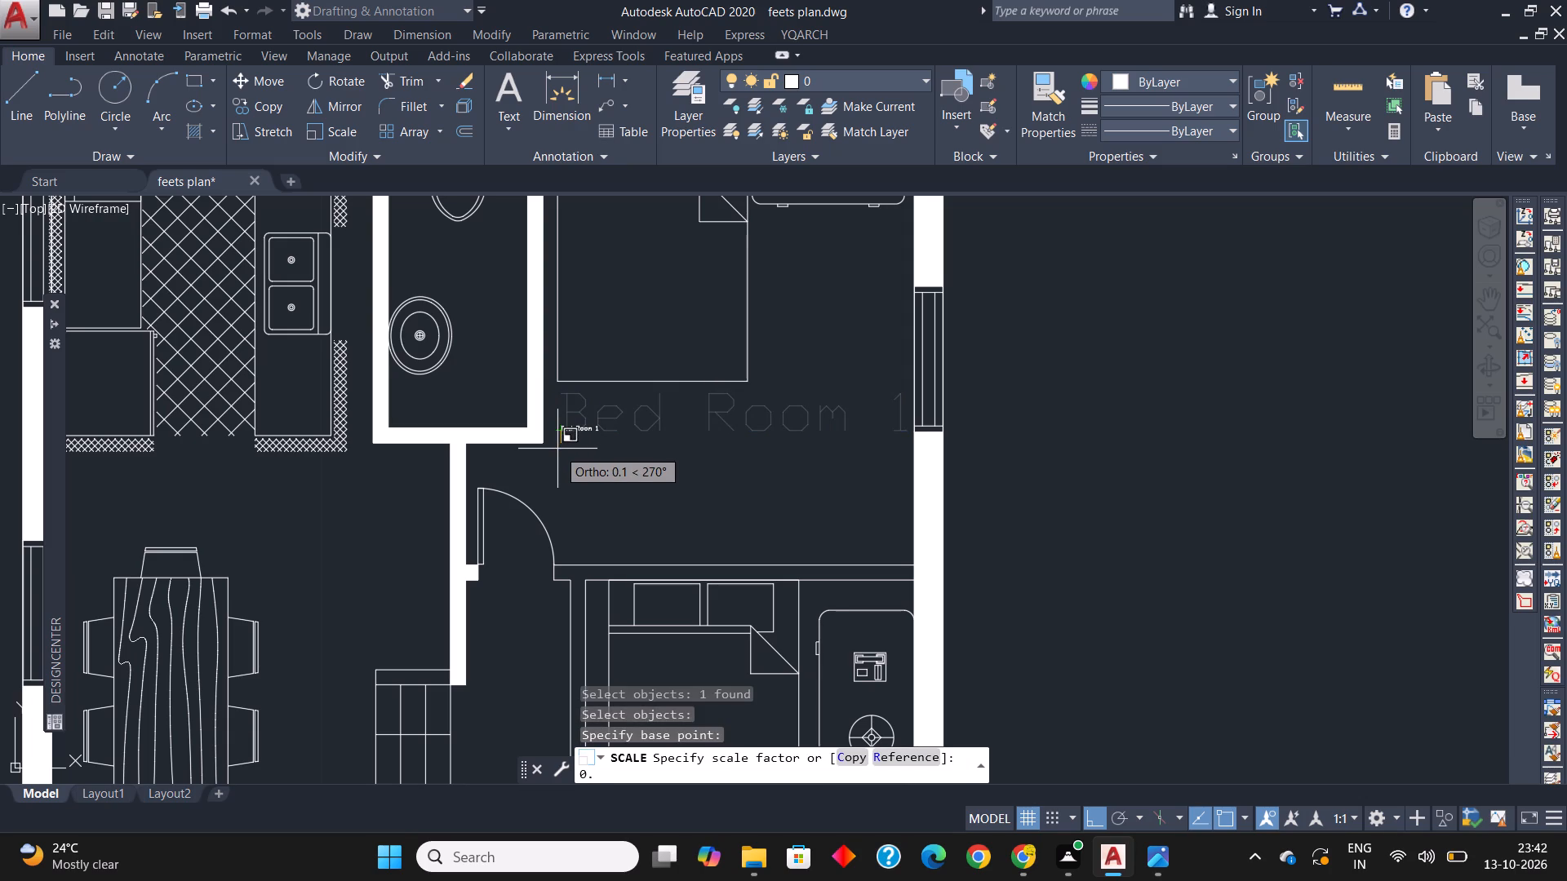
key("7")
key("Return")
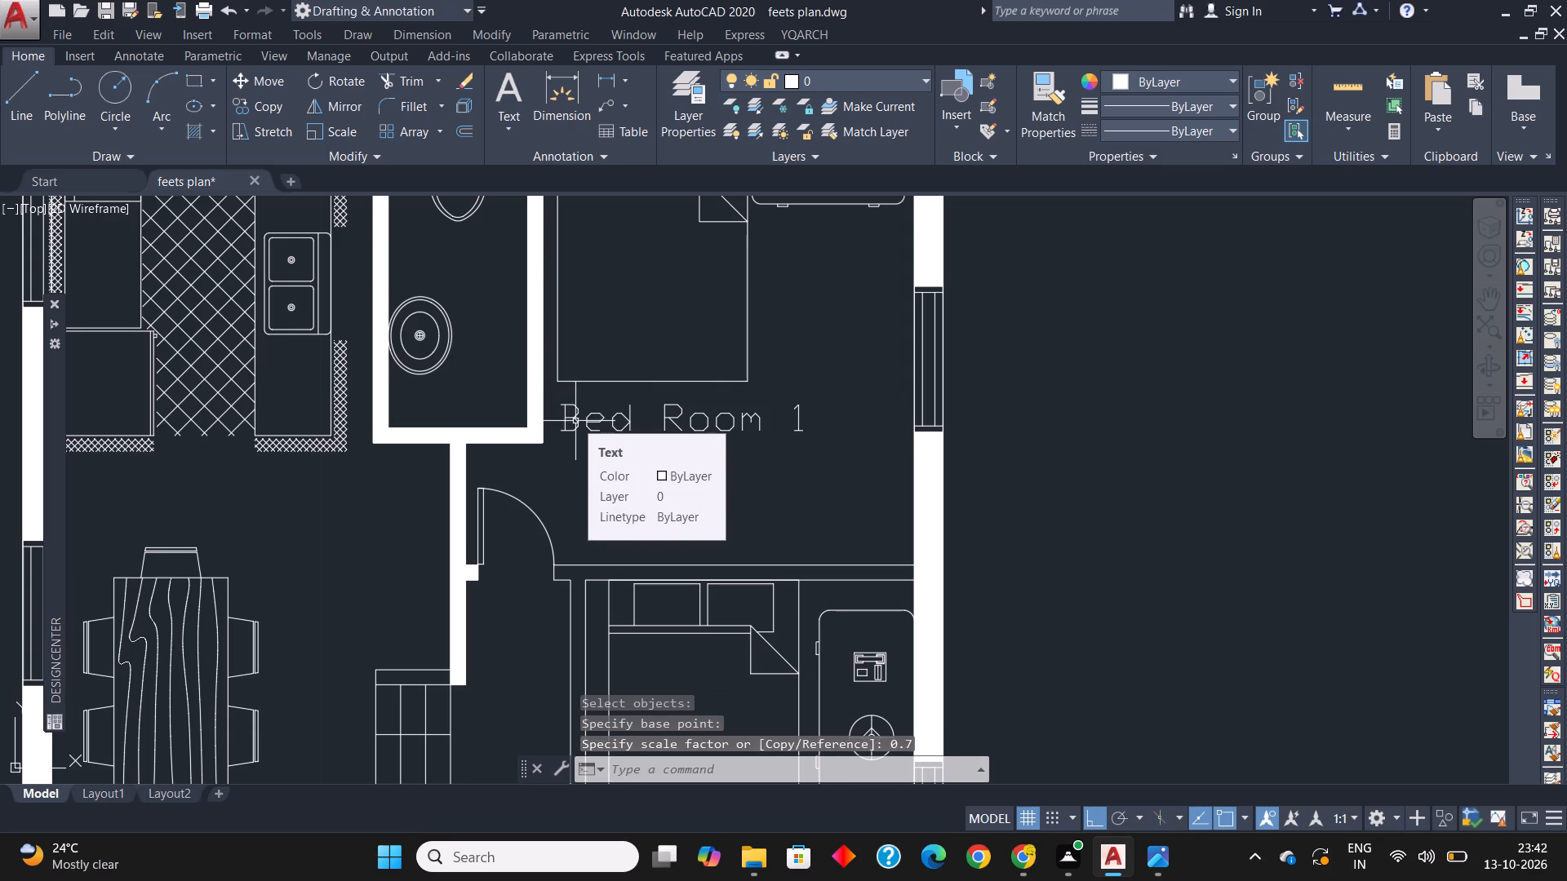
Change the Standard text style's font to Calibri Regular, set the style current and save the change.
type("st")
key("space")
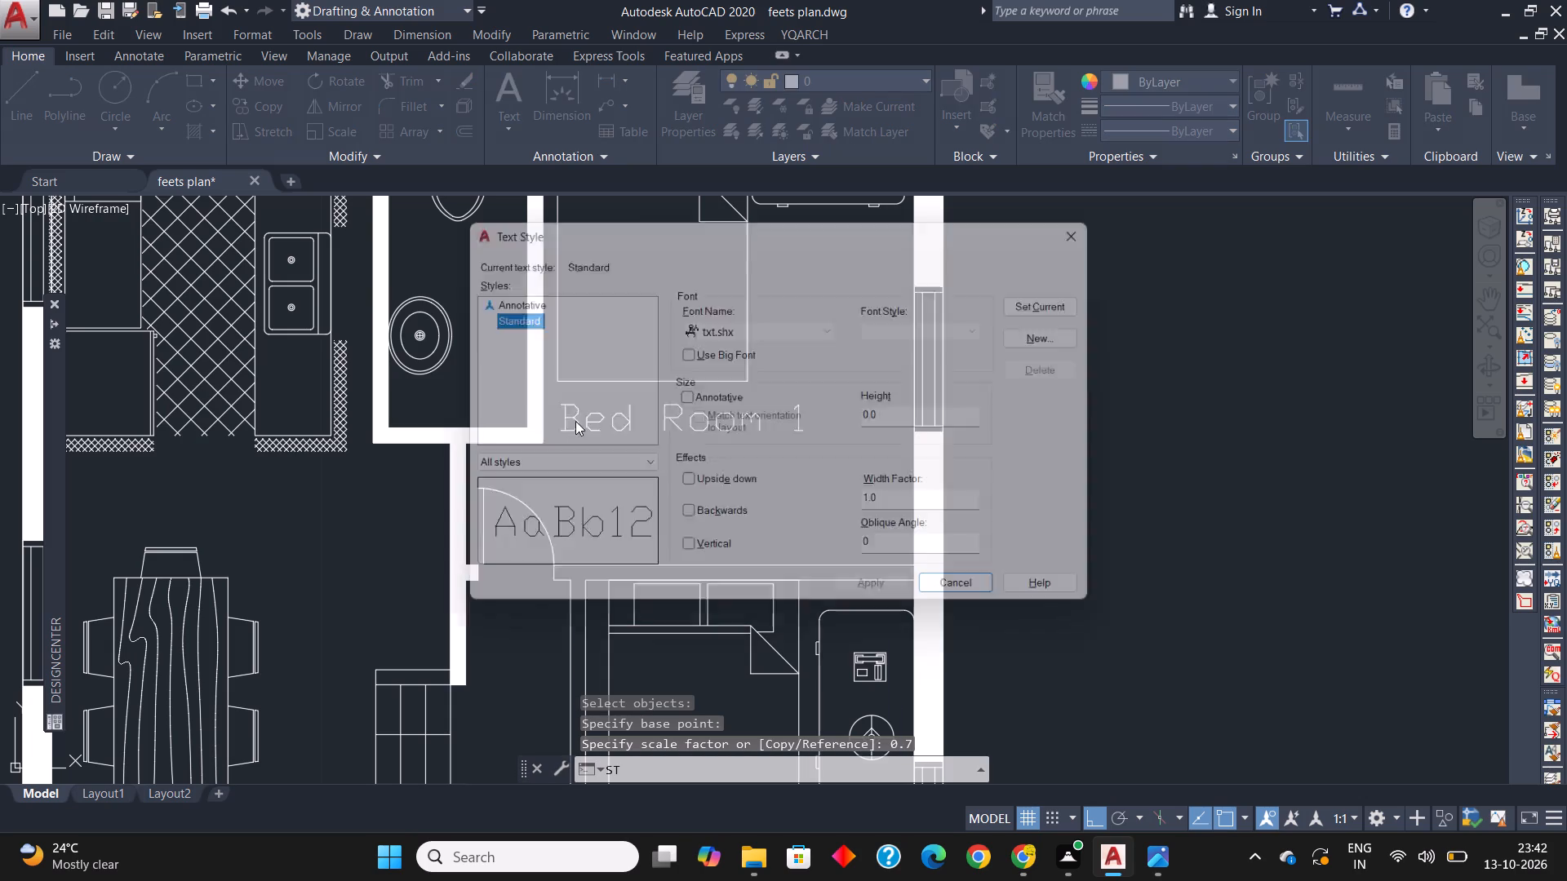
left_click(739, 325)
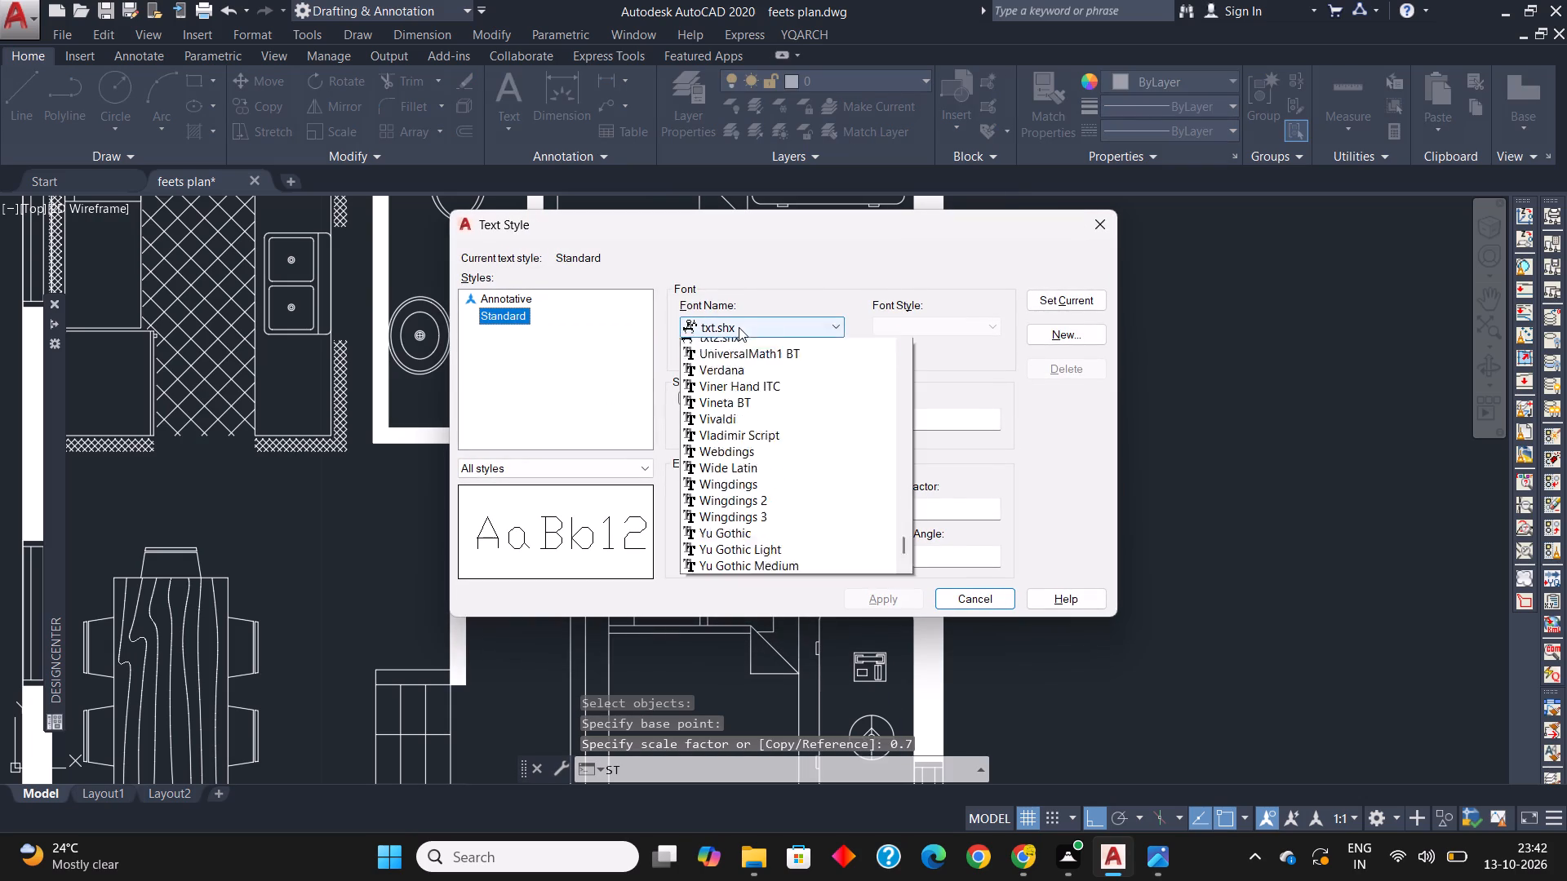
scroll(718, 520, "down", 2)
scroll(718, 511, "up", 12)
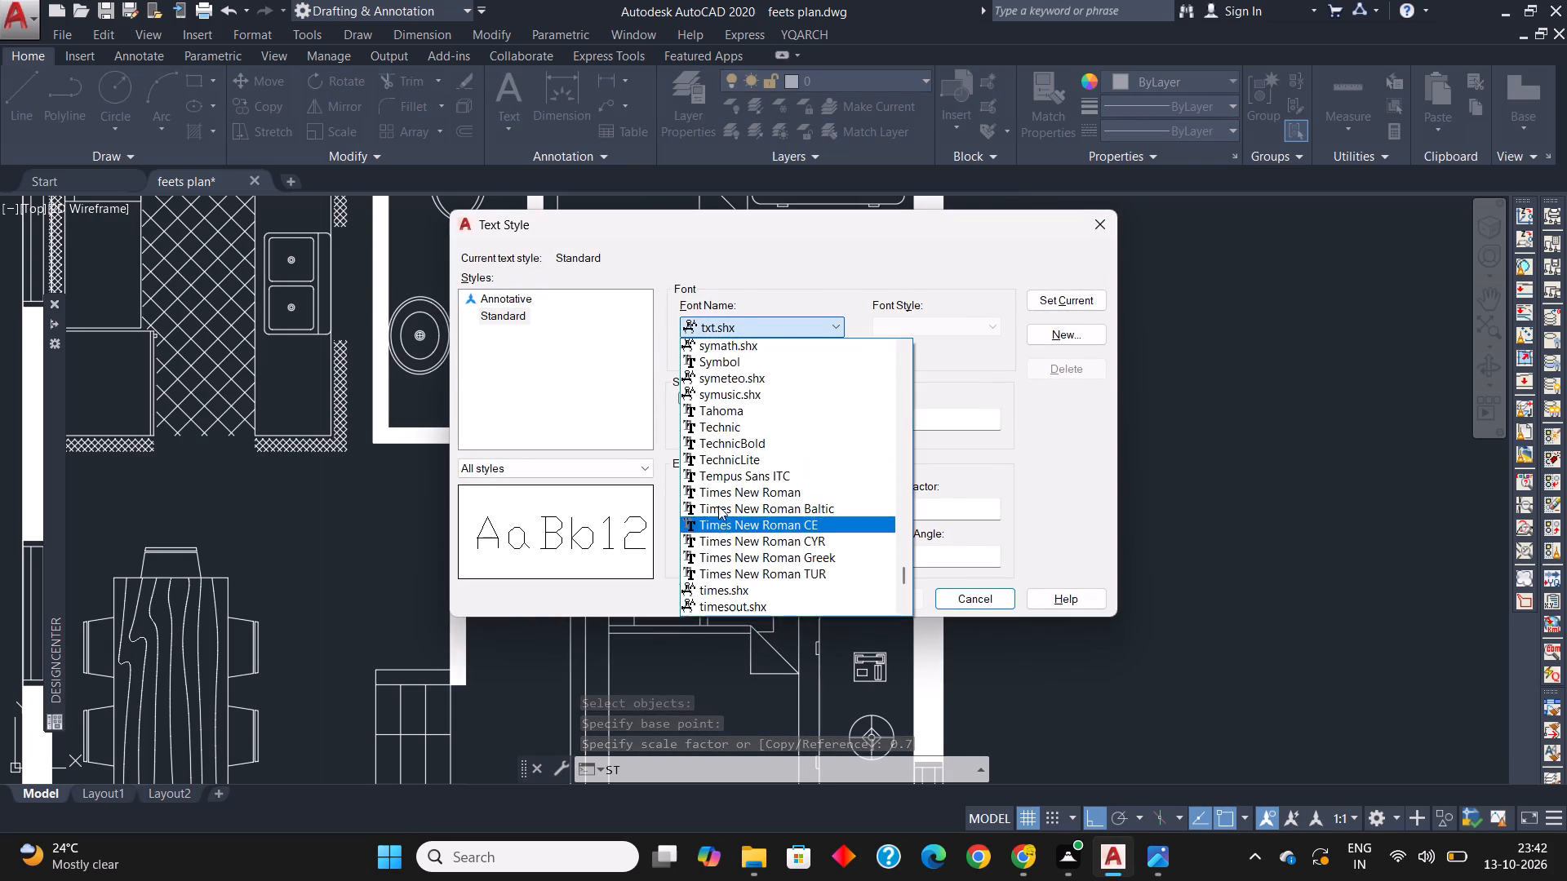
scroll(718, 503, "up", 13)
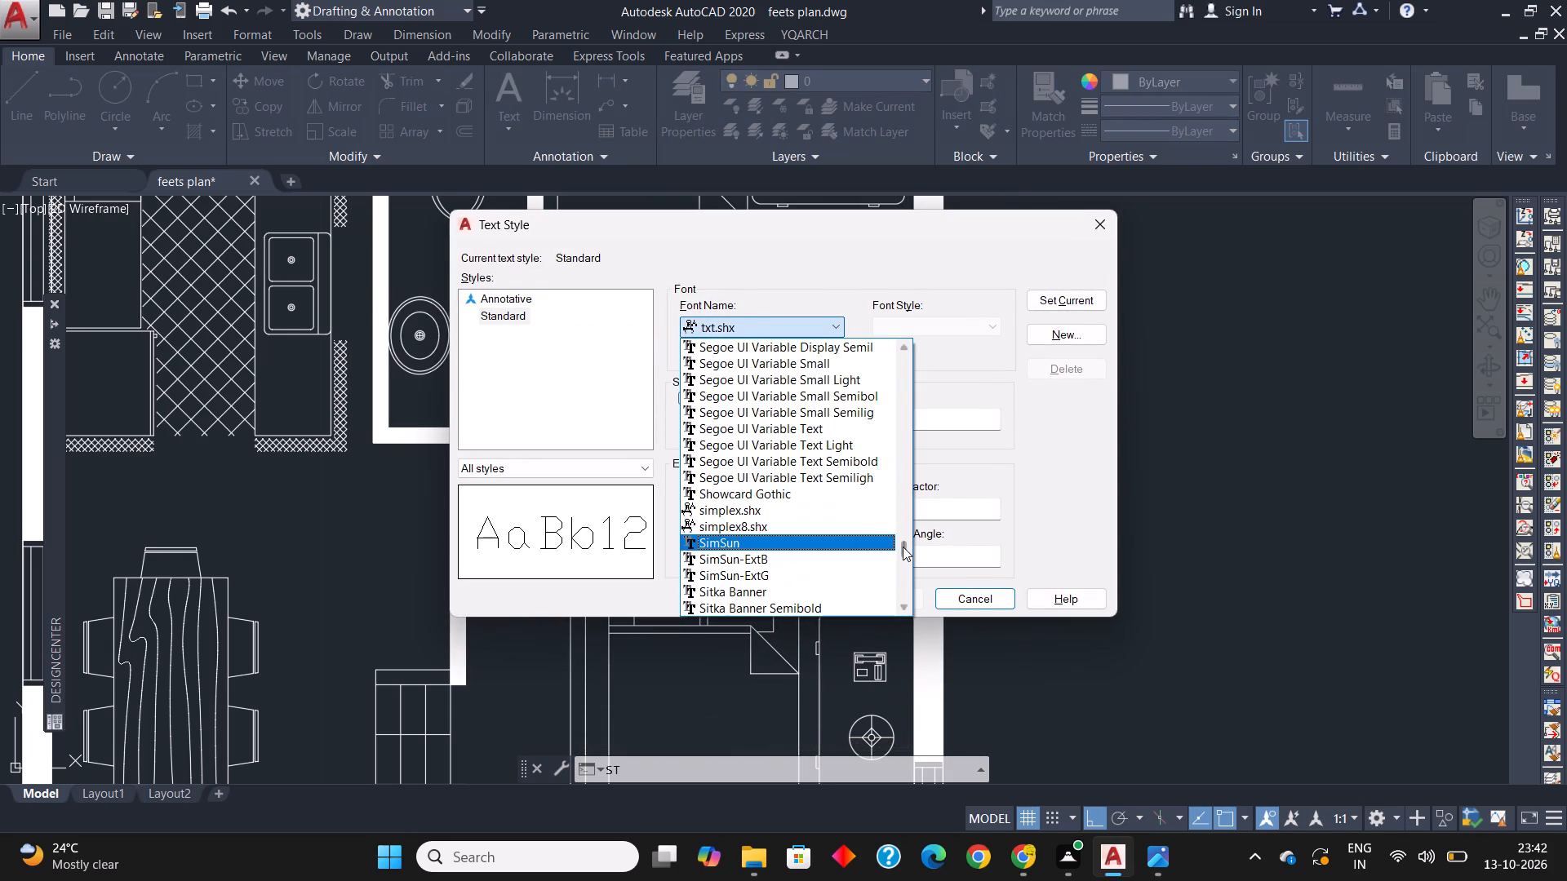
left_click_drag(903, 547, 873, 327)
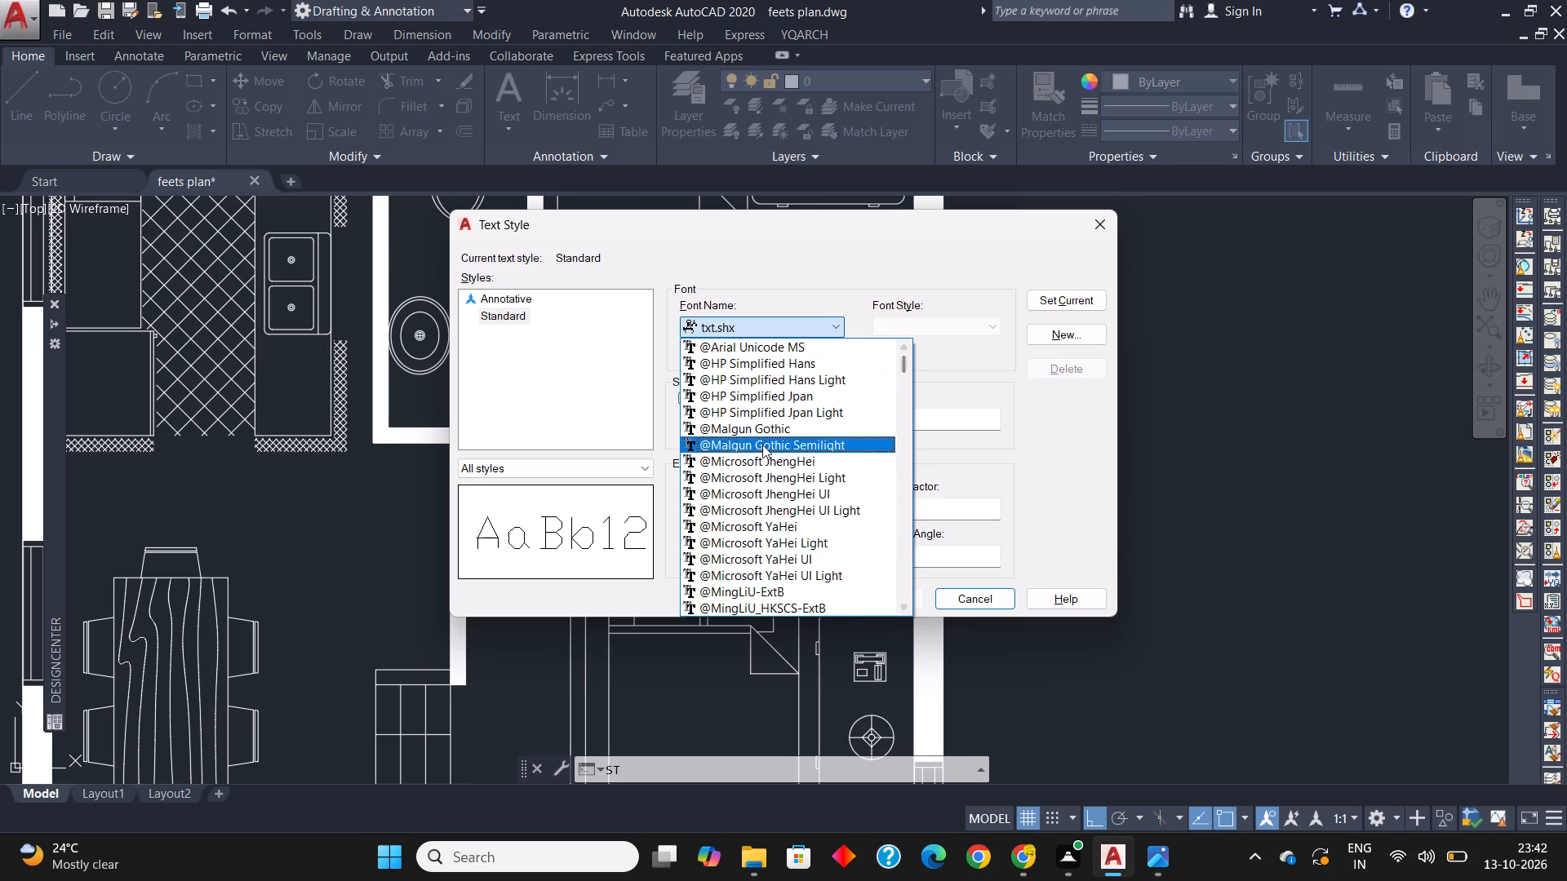
scroll(762, 445, "down", 17)
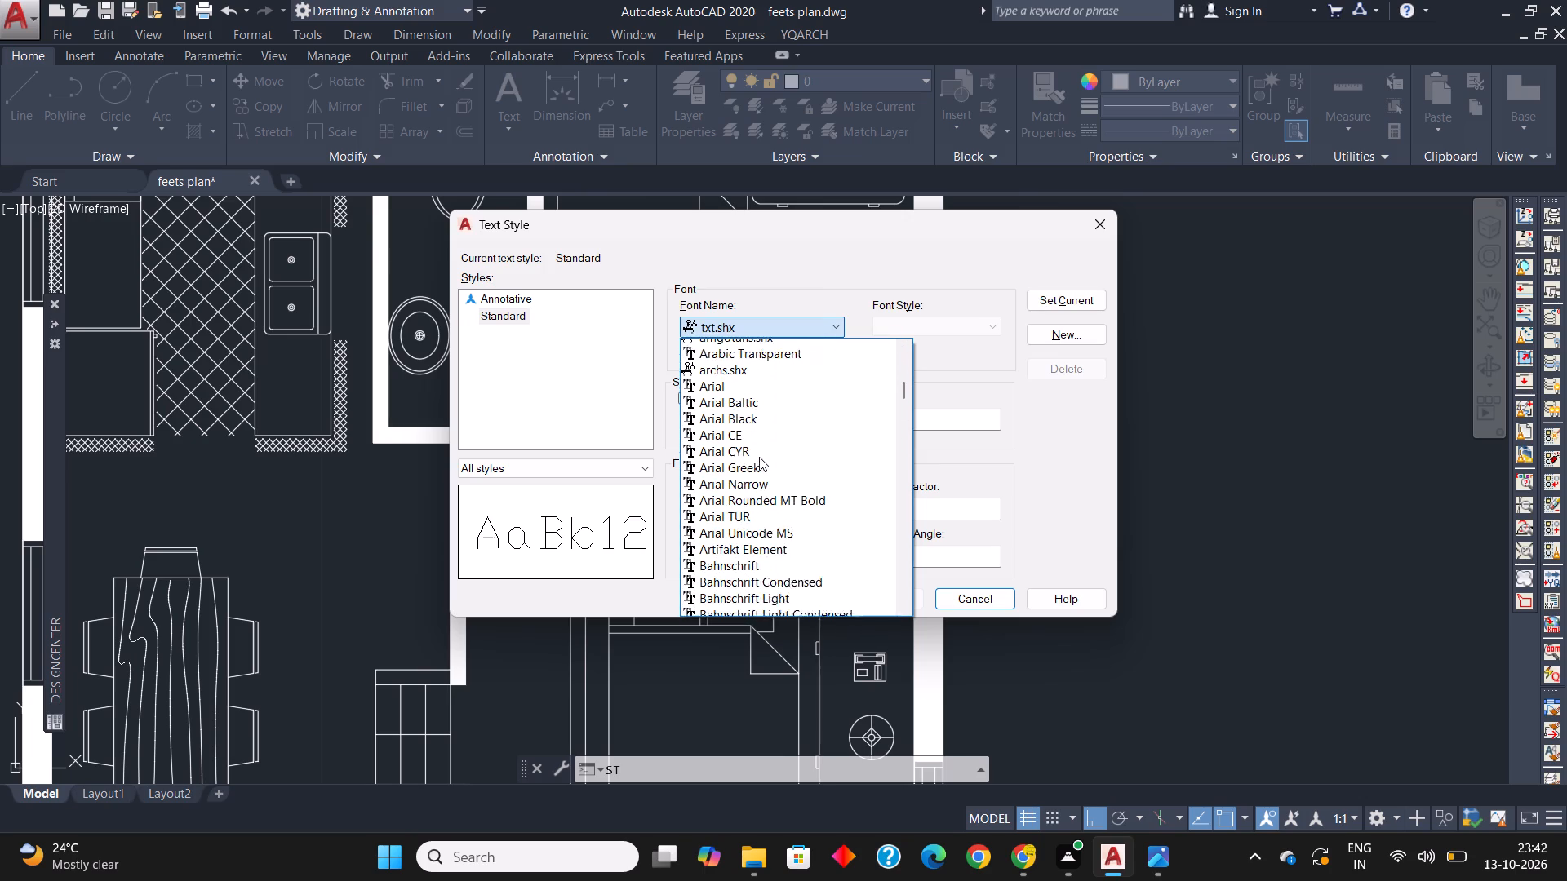
scroll(759, 457, "down", 6)
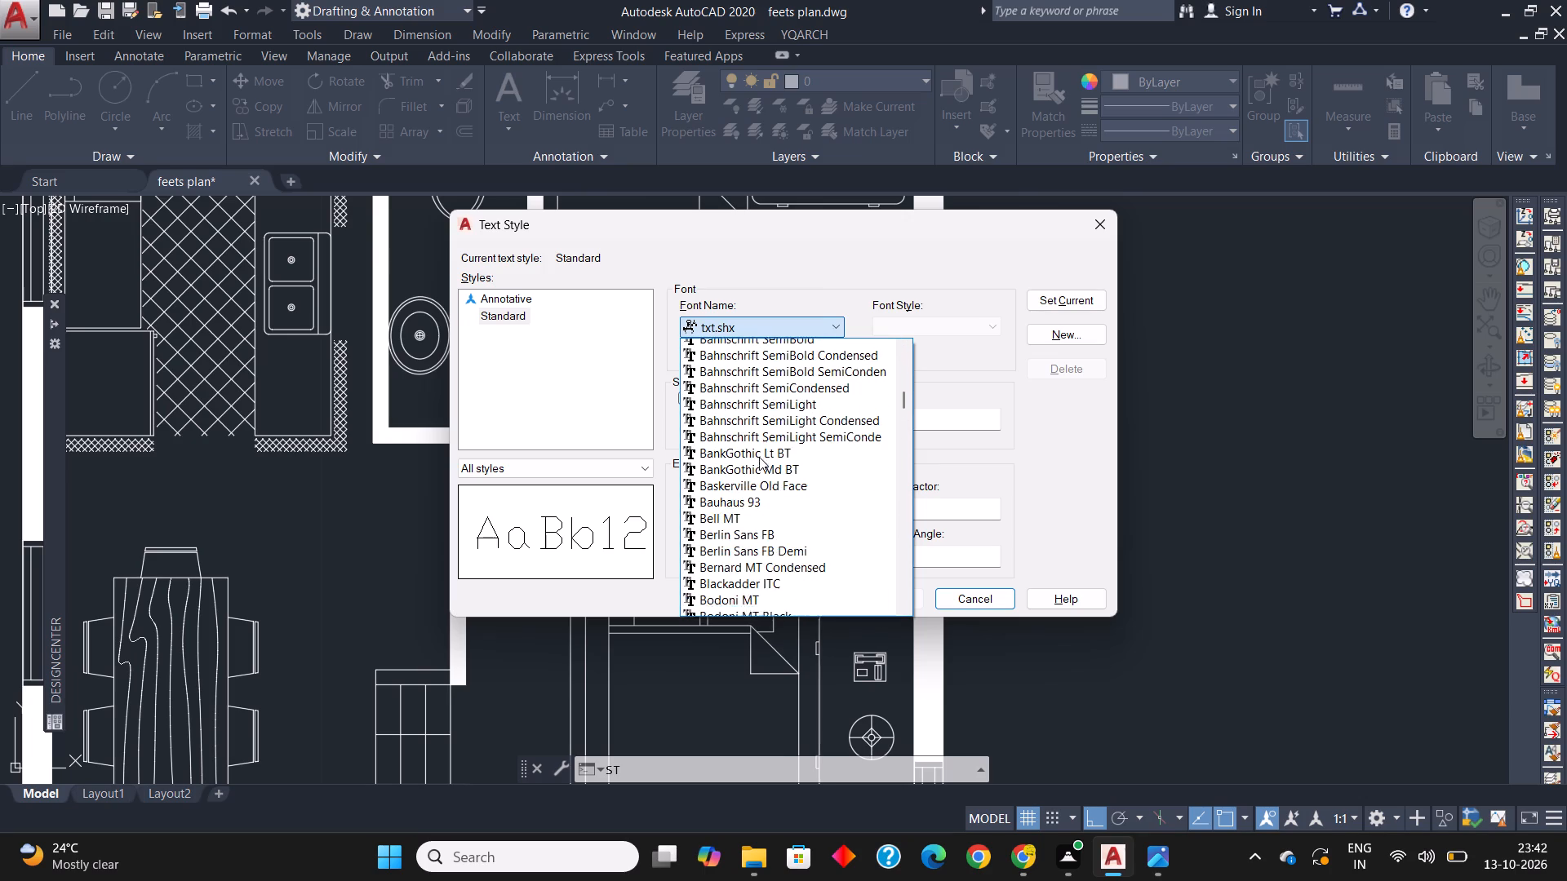
scroll(759, 457, "down", 4)
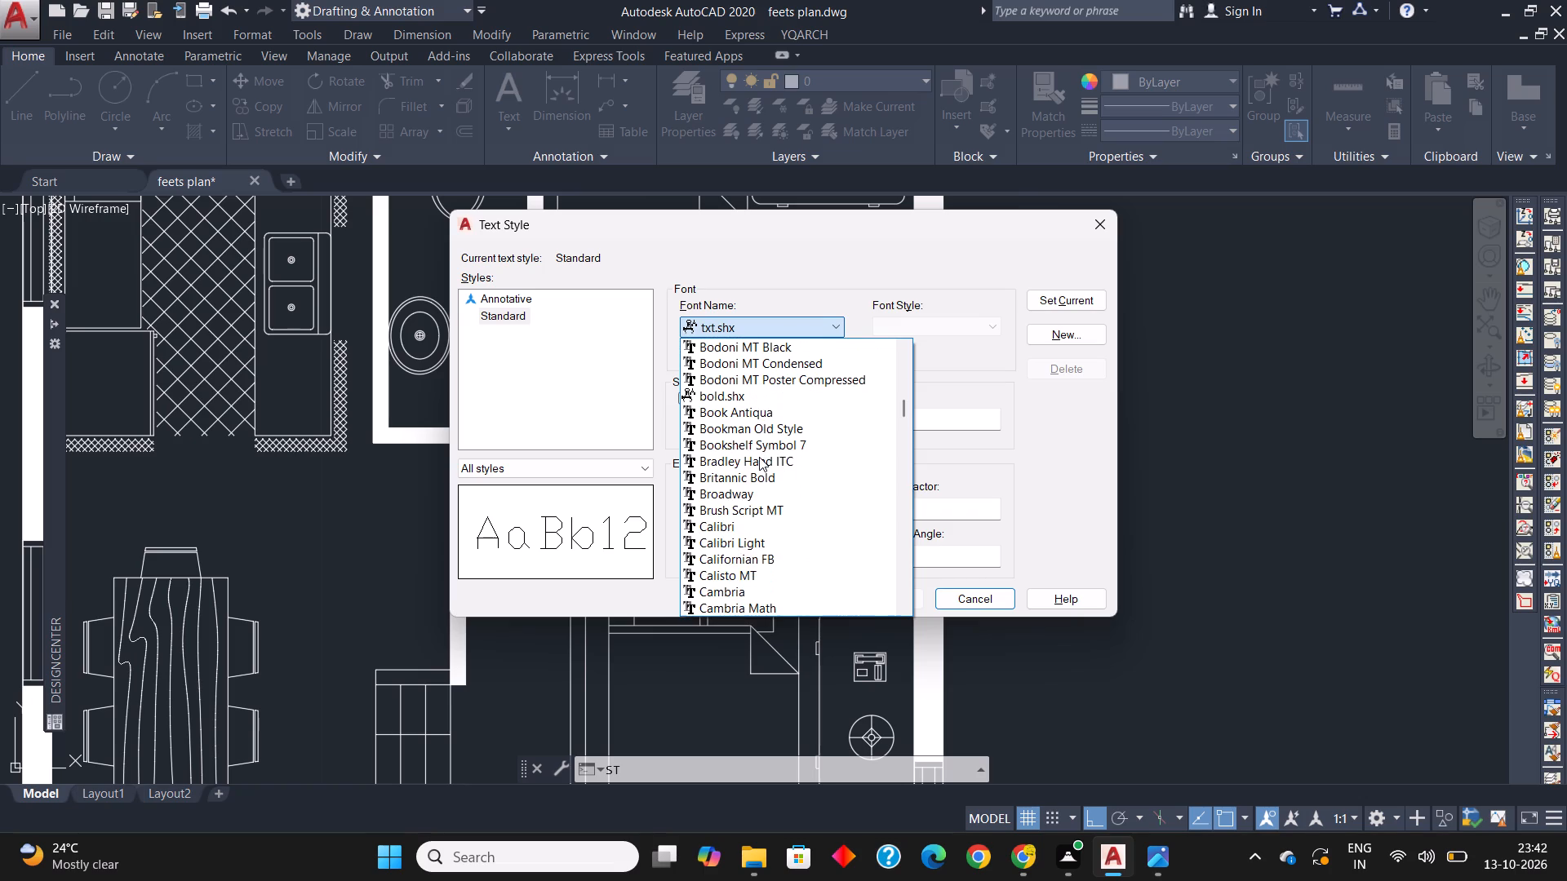
left_click(726, 529)
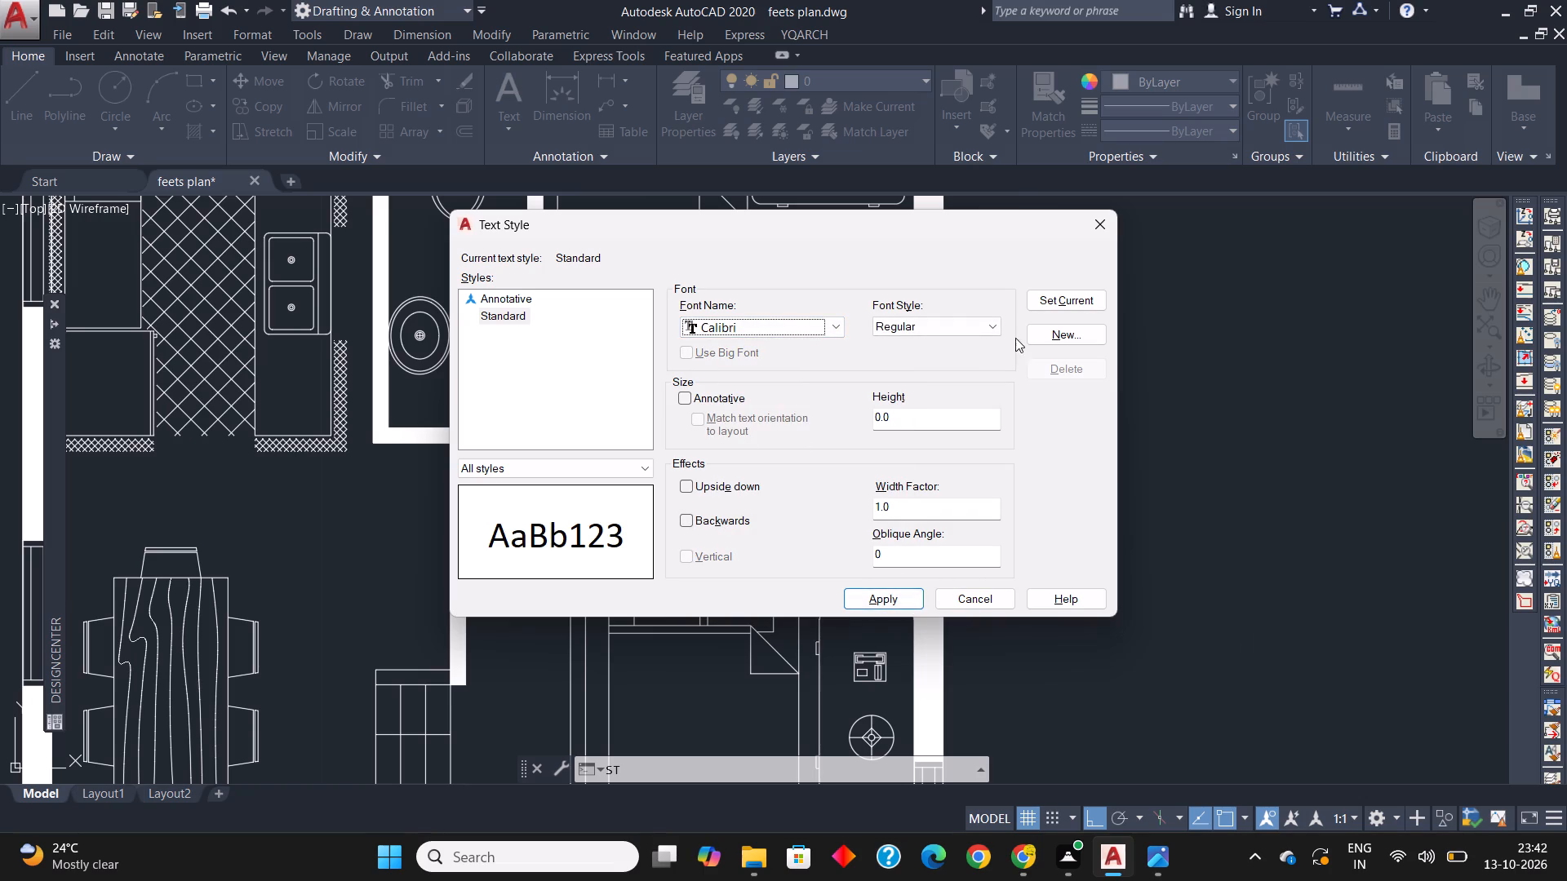
left_click(1057, 296)
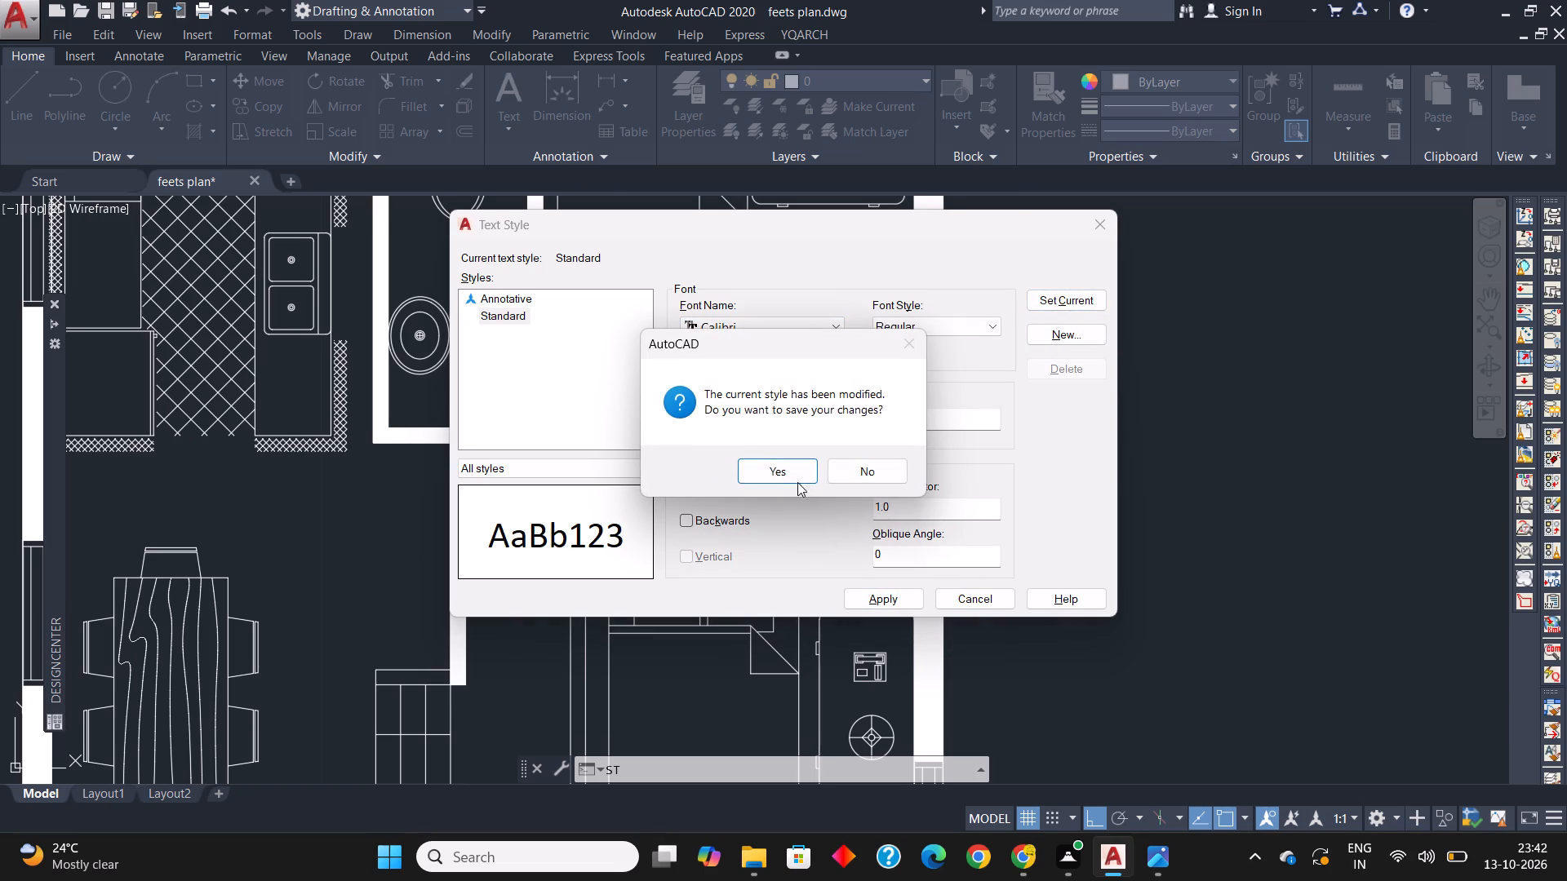
left_click(794, 467)
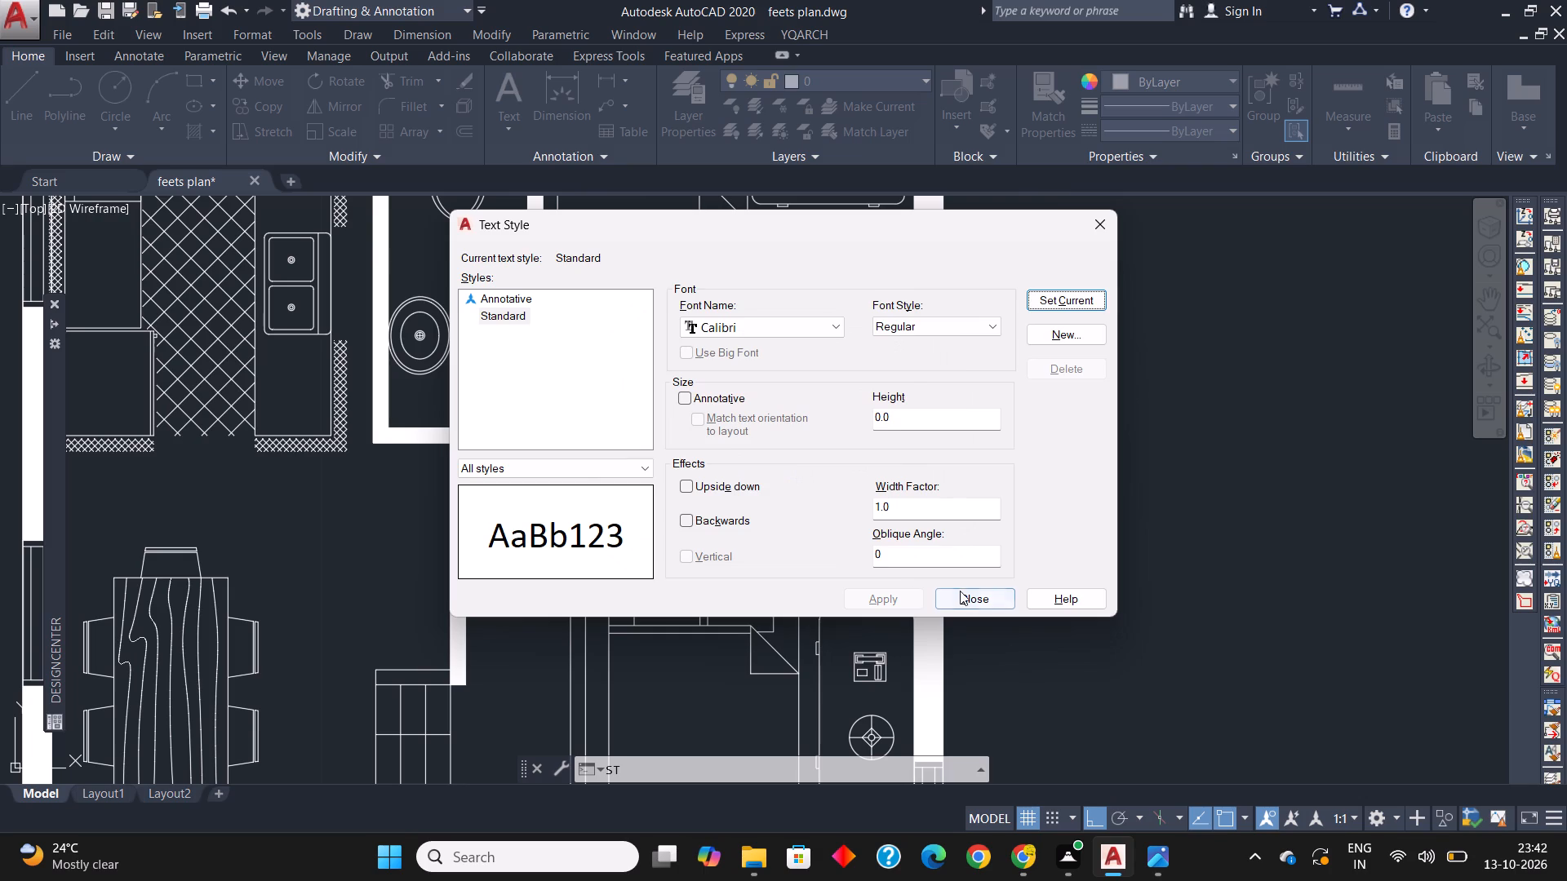
left_click(980, 594)
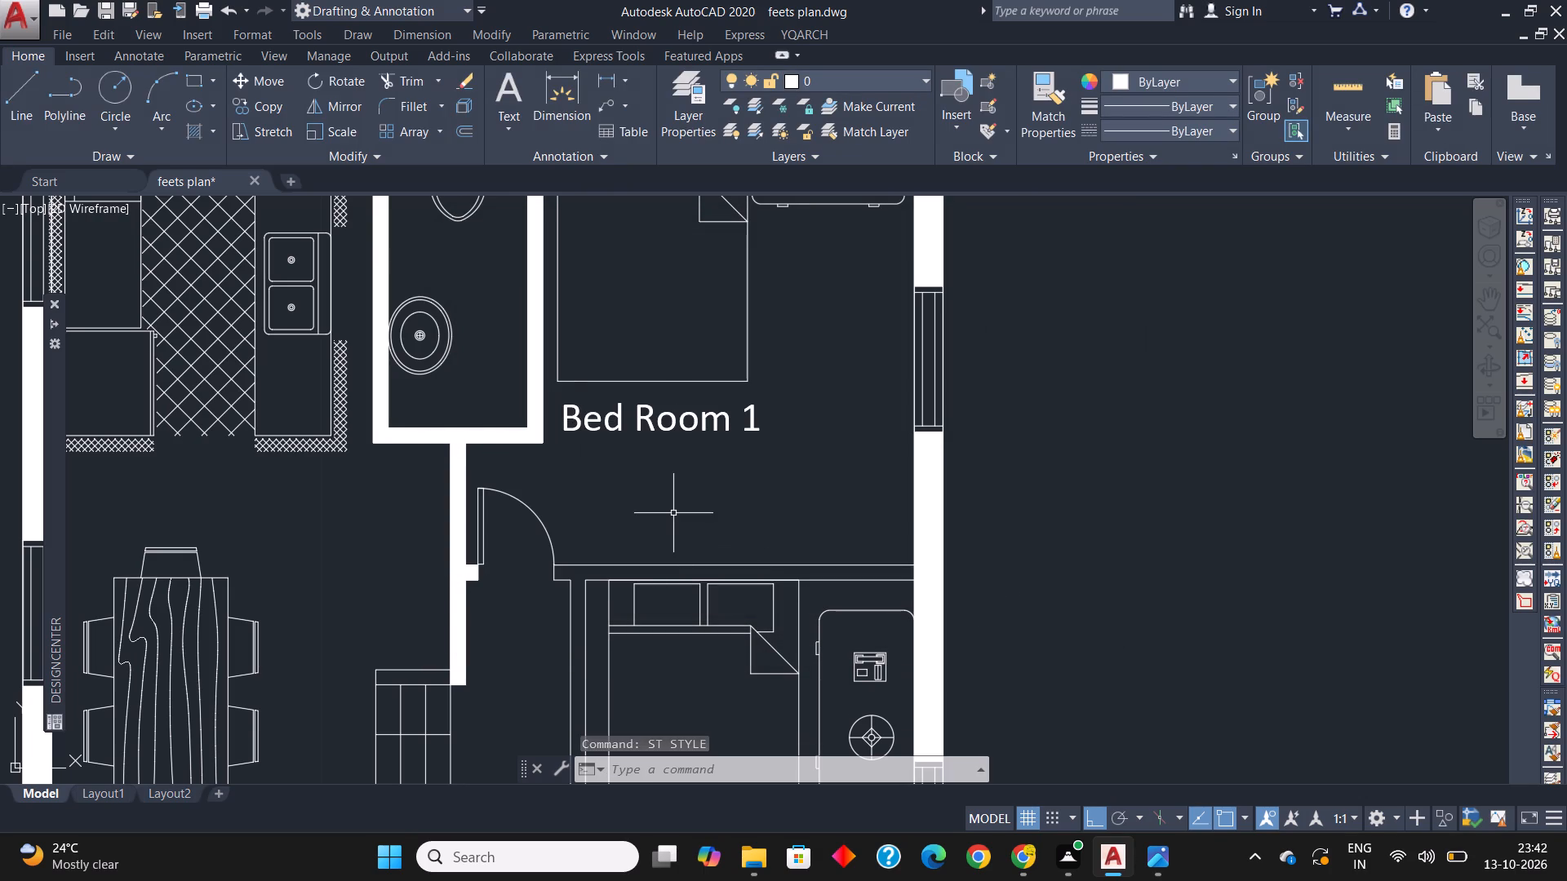
Copy the Bed Room 1 label straight down to form a second text line directly beneath it.
left_click(675, 426)
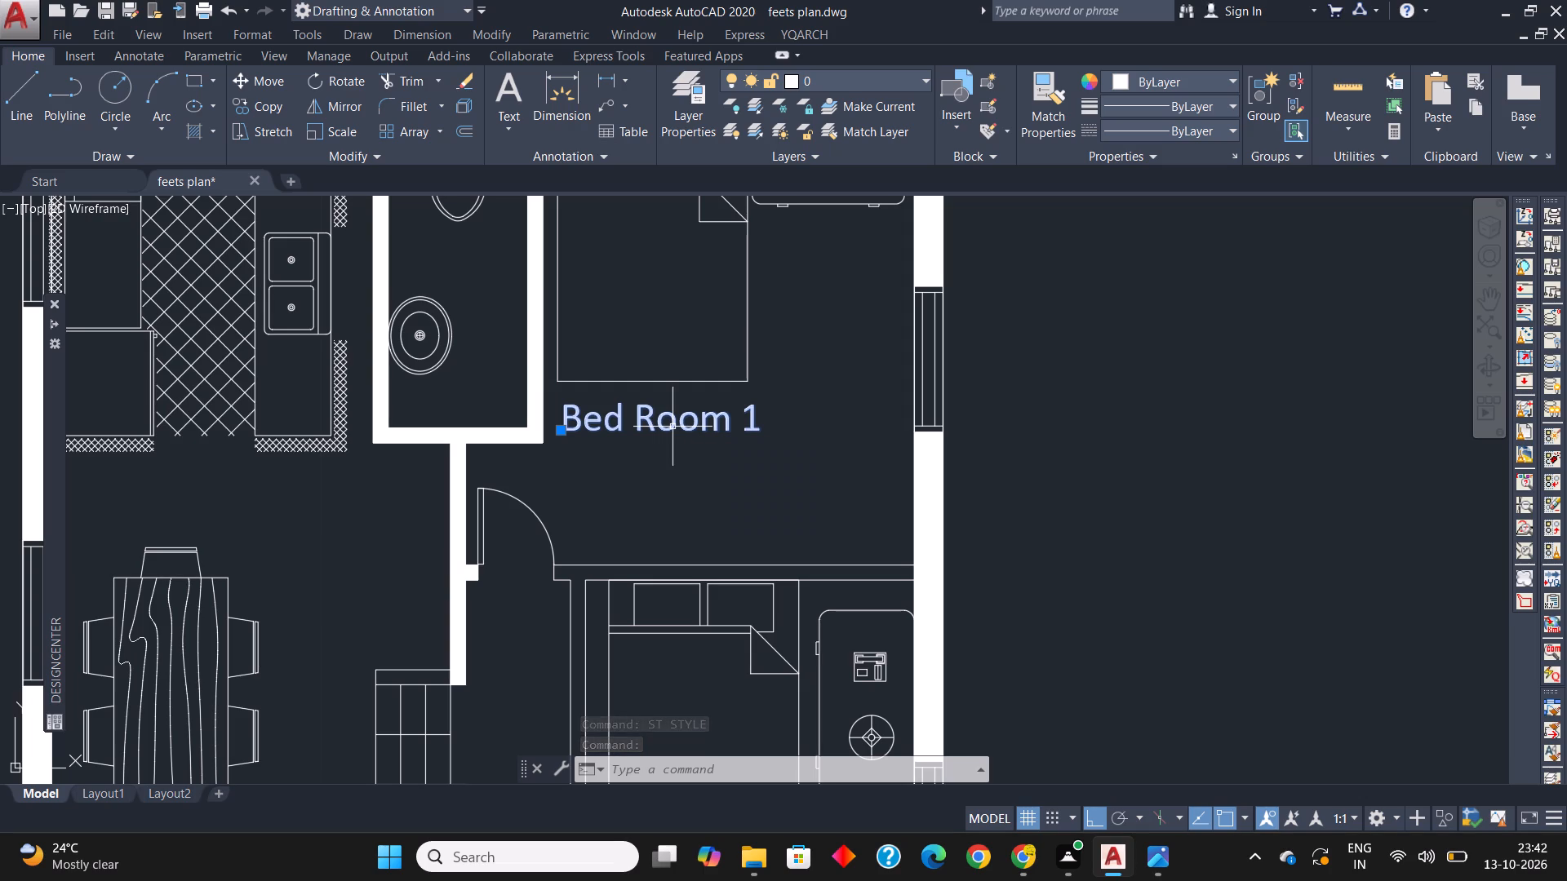
key("c")
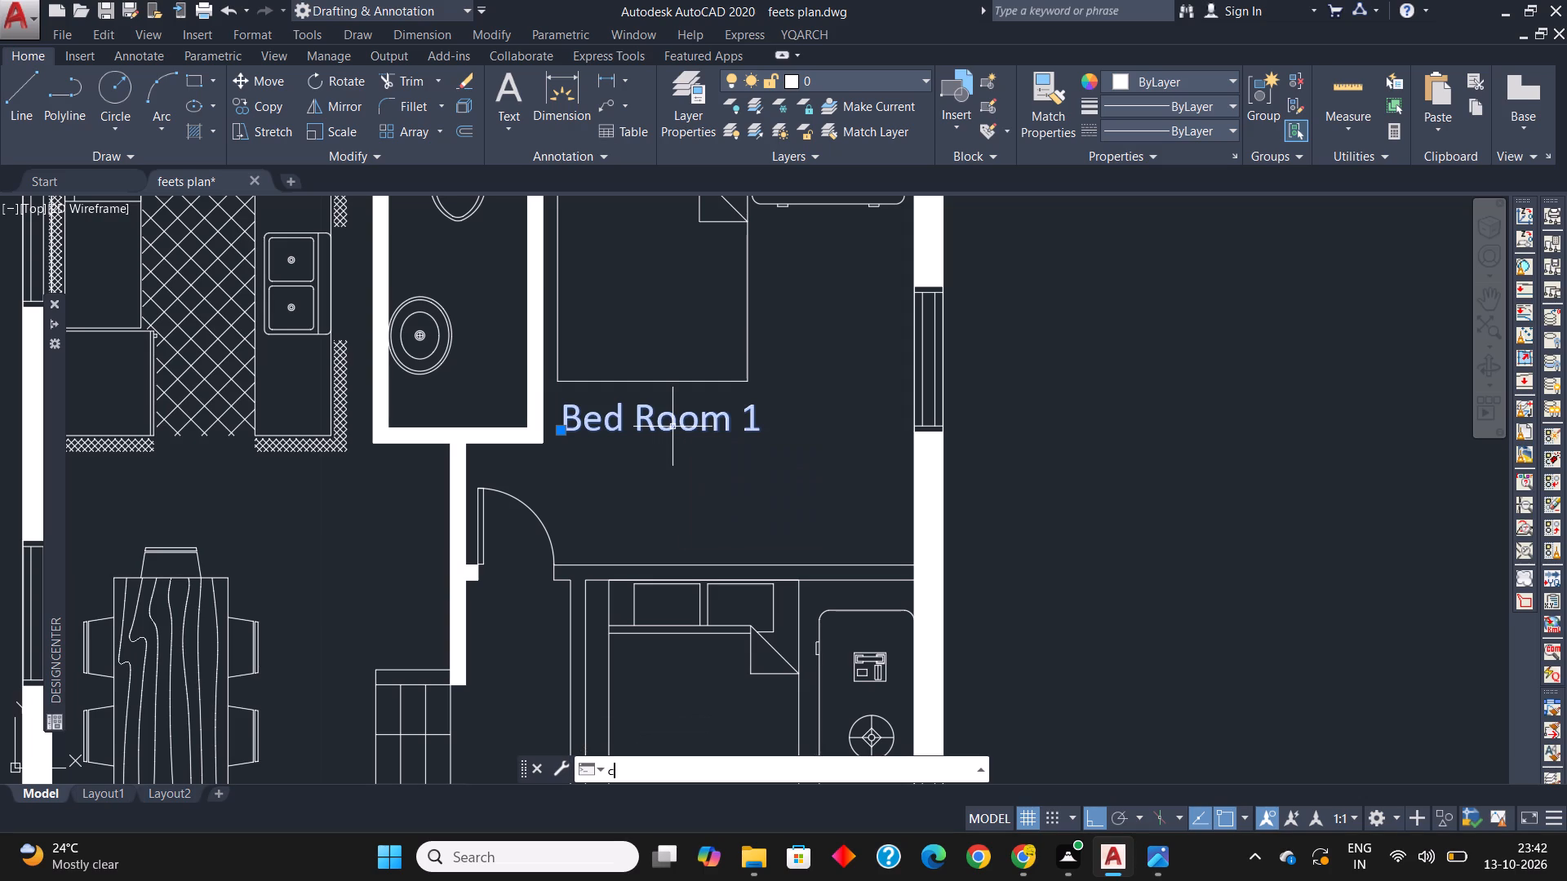
type("o")
key("space")
left_click(570, 433)
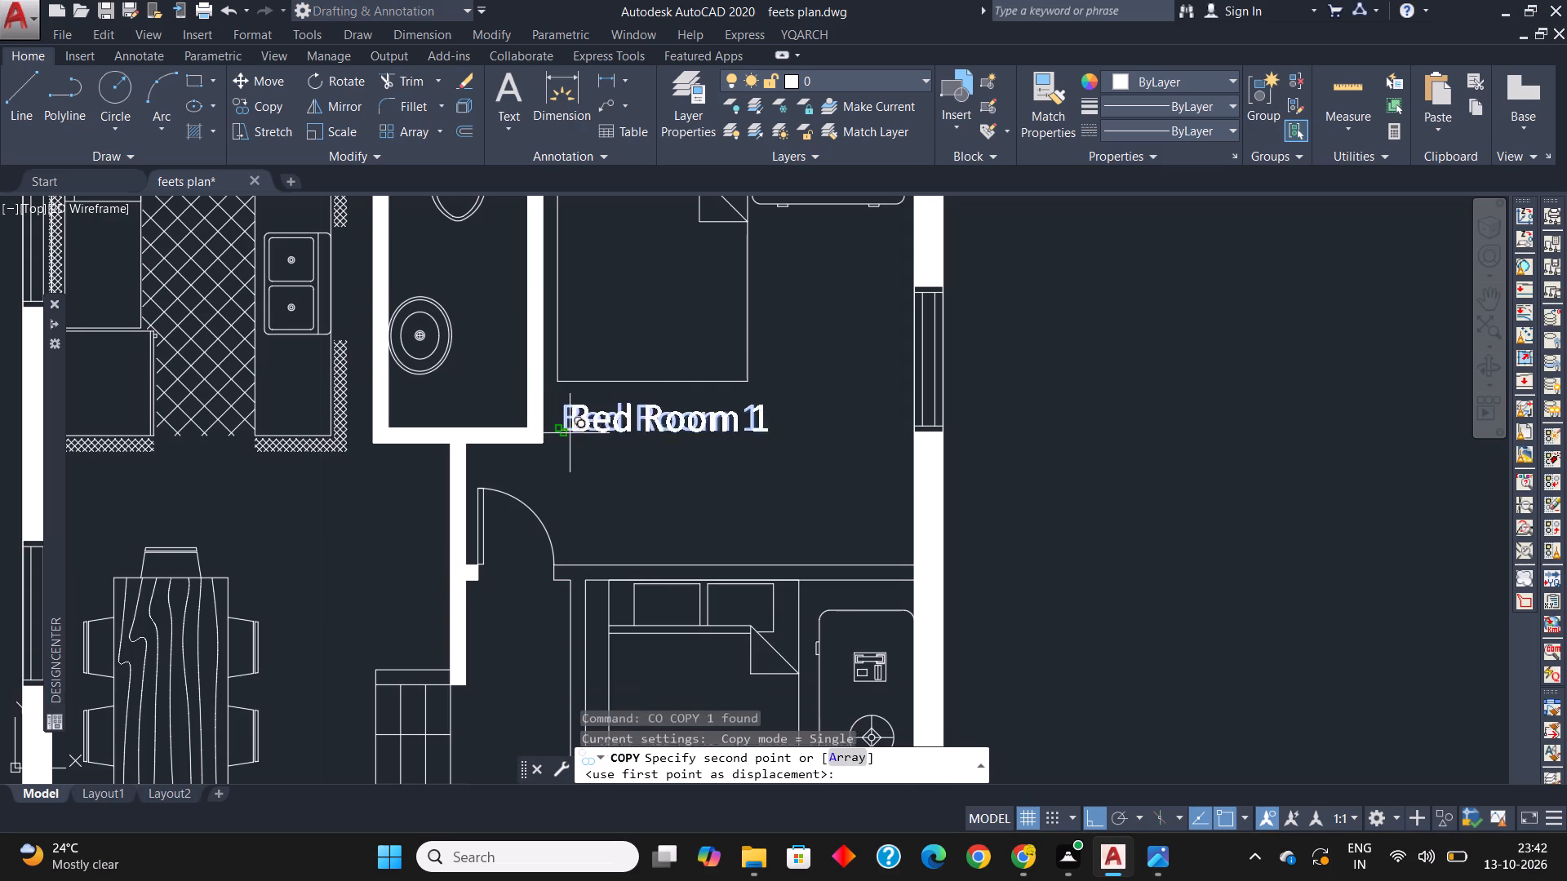
left_click(562, 482)
key("Escape")
key("Escape")
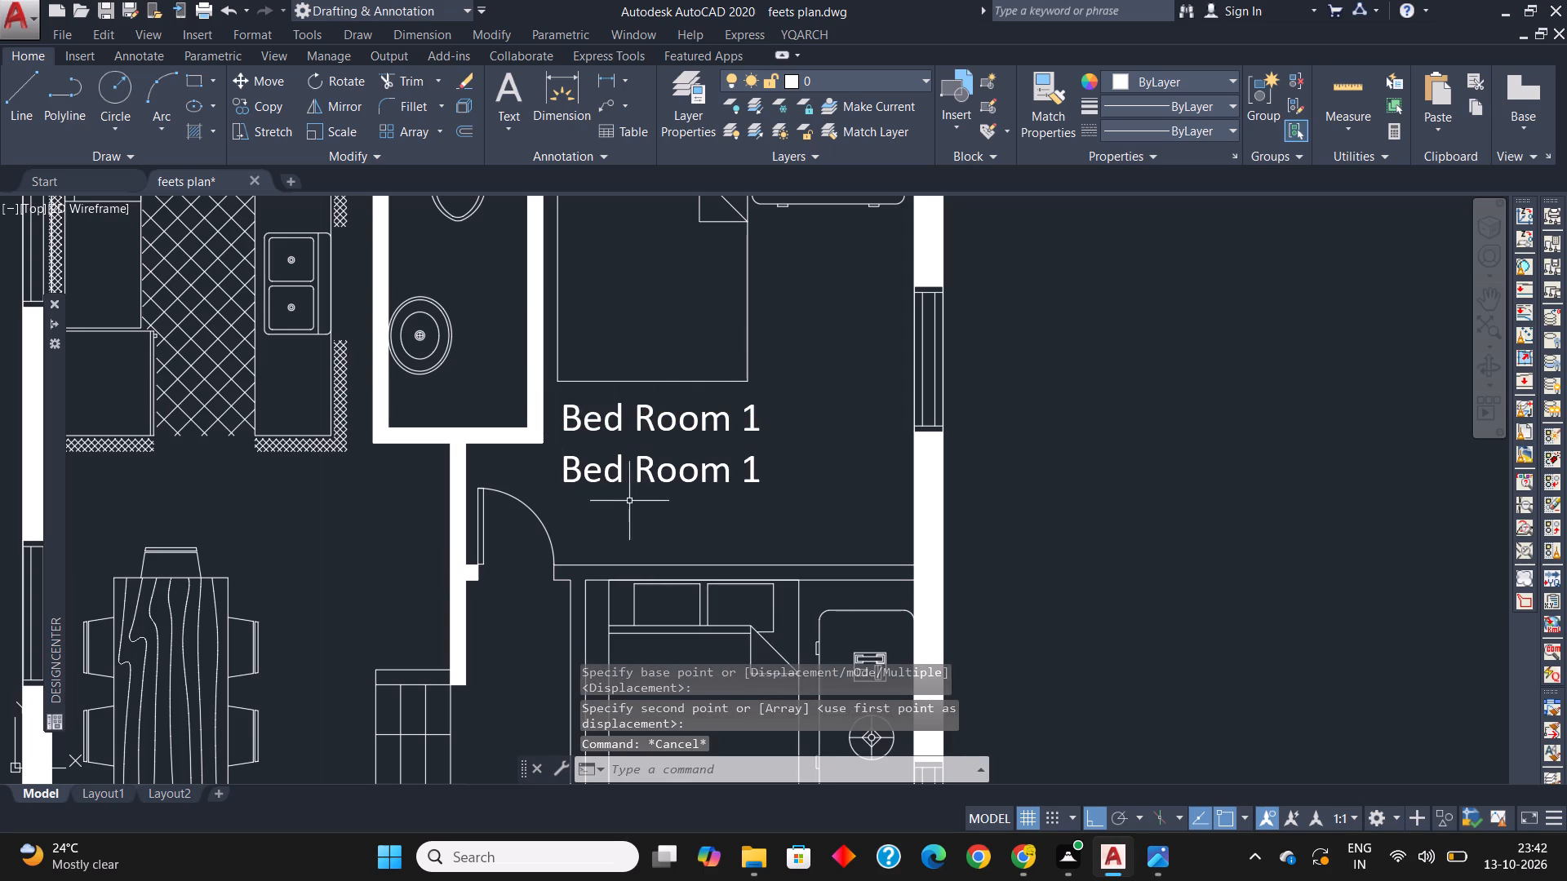
Change the copied lower text line in the upper bedroom to "3.6mx3.6m".
double_click(693, 476)
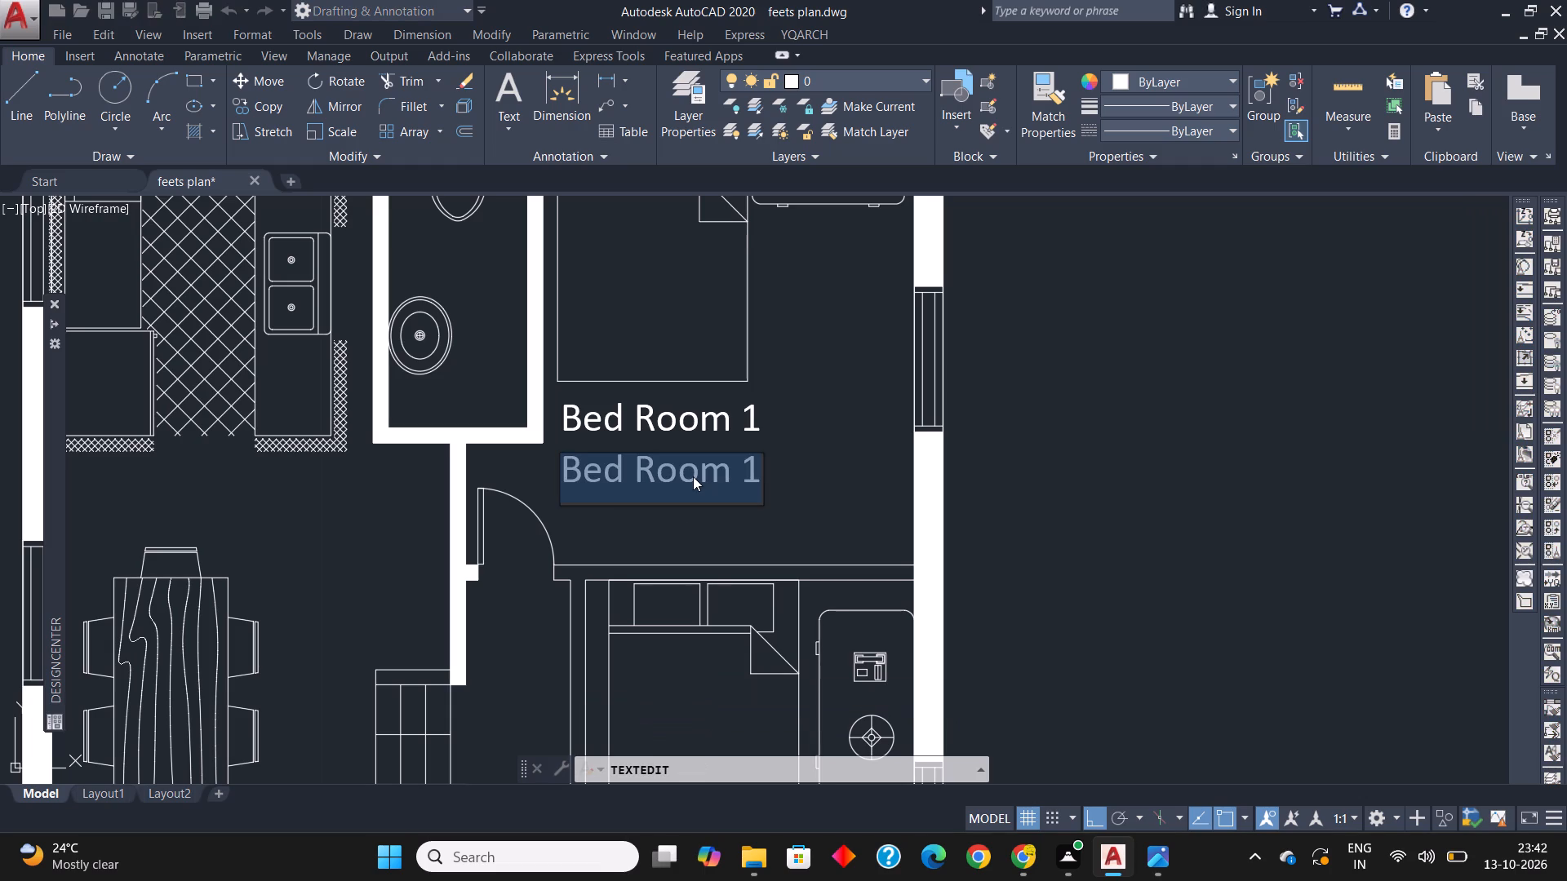
type("3.6x3.6")
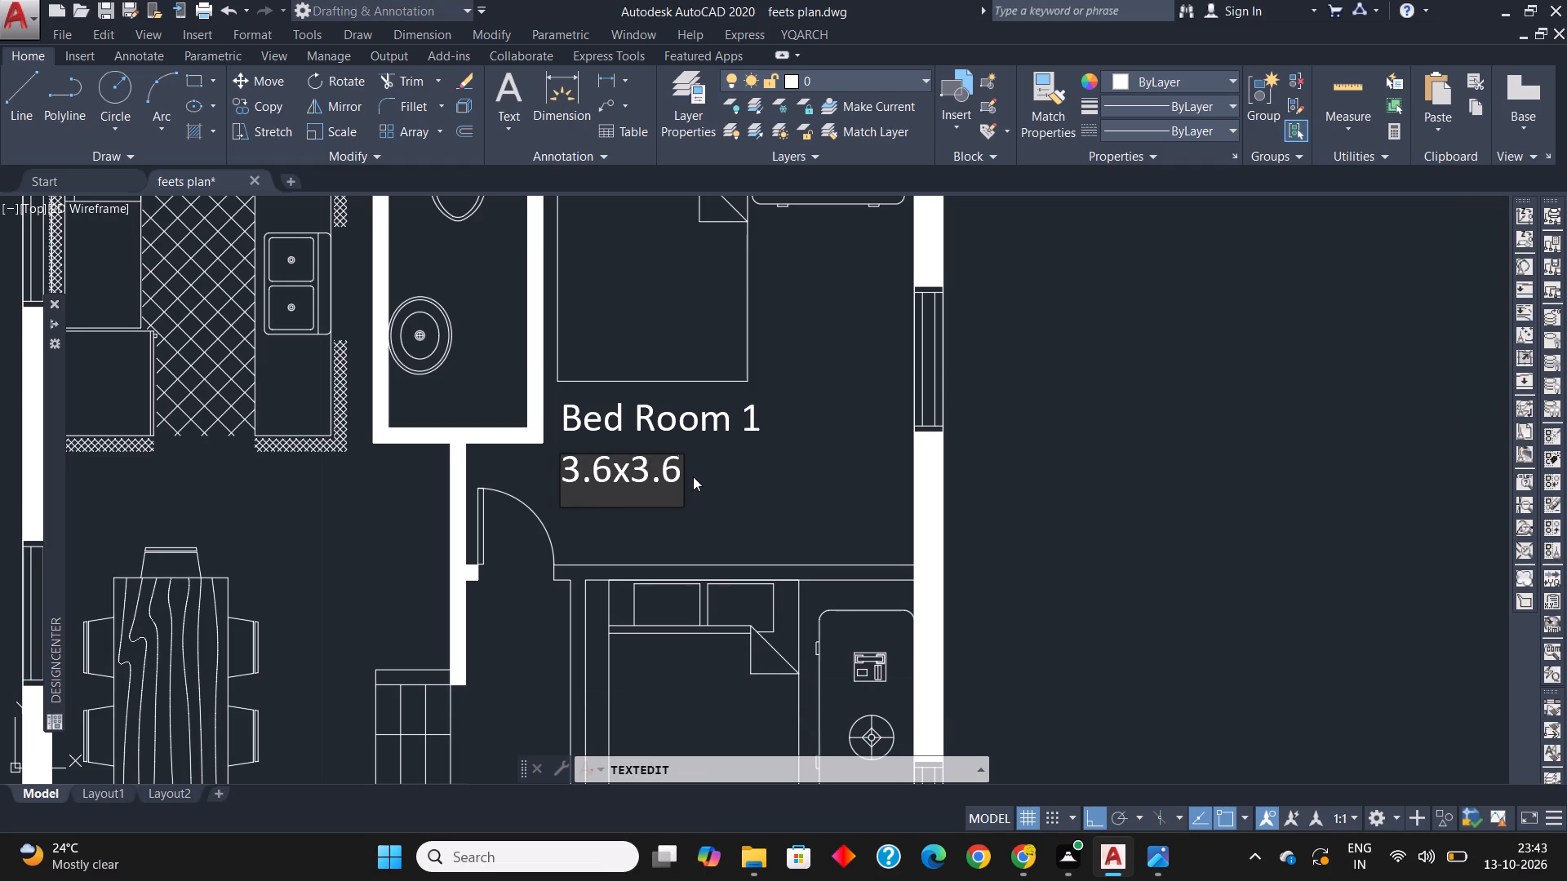
key("Left")
key("Left")
key("Left")
key("Left")
key("m")
key("Right")
key("Right")
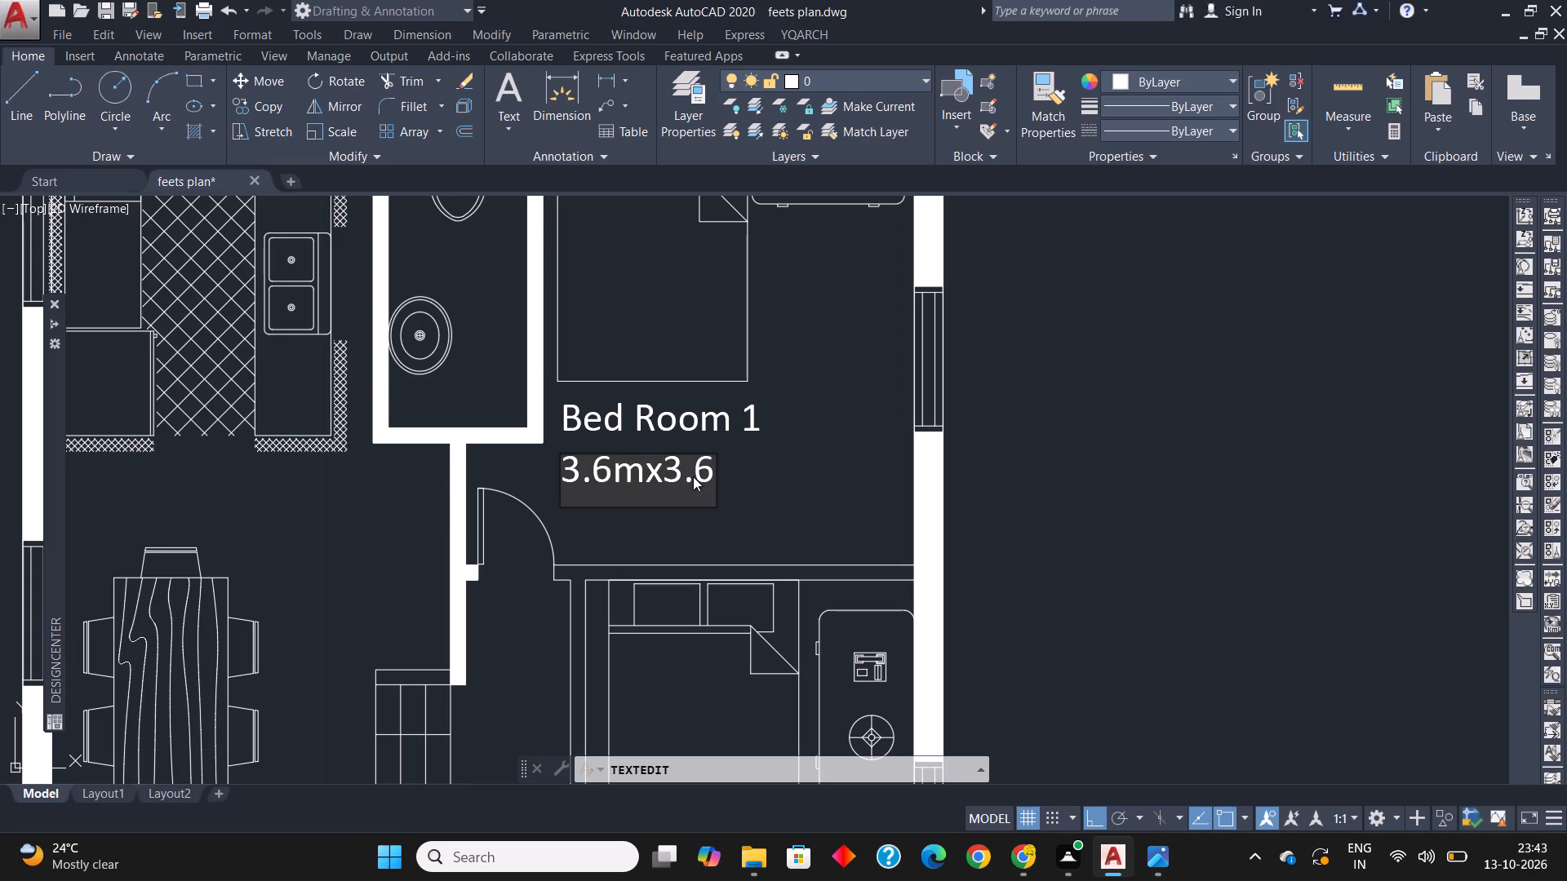
key("Right")
key("Right")
key("m")
key("Return")
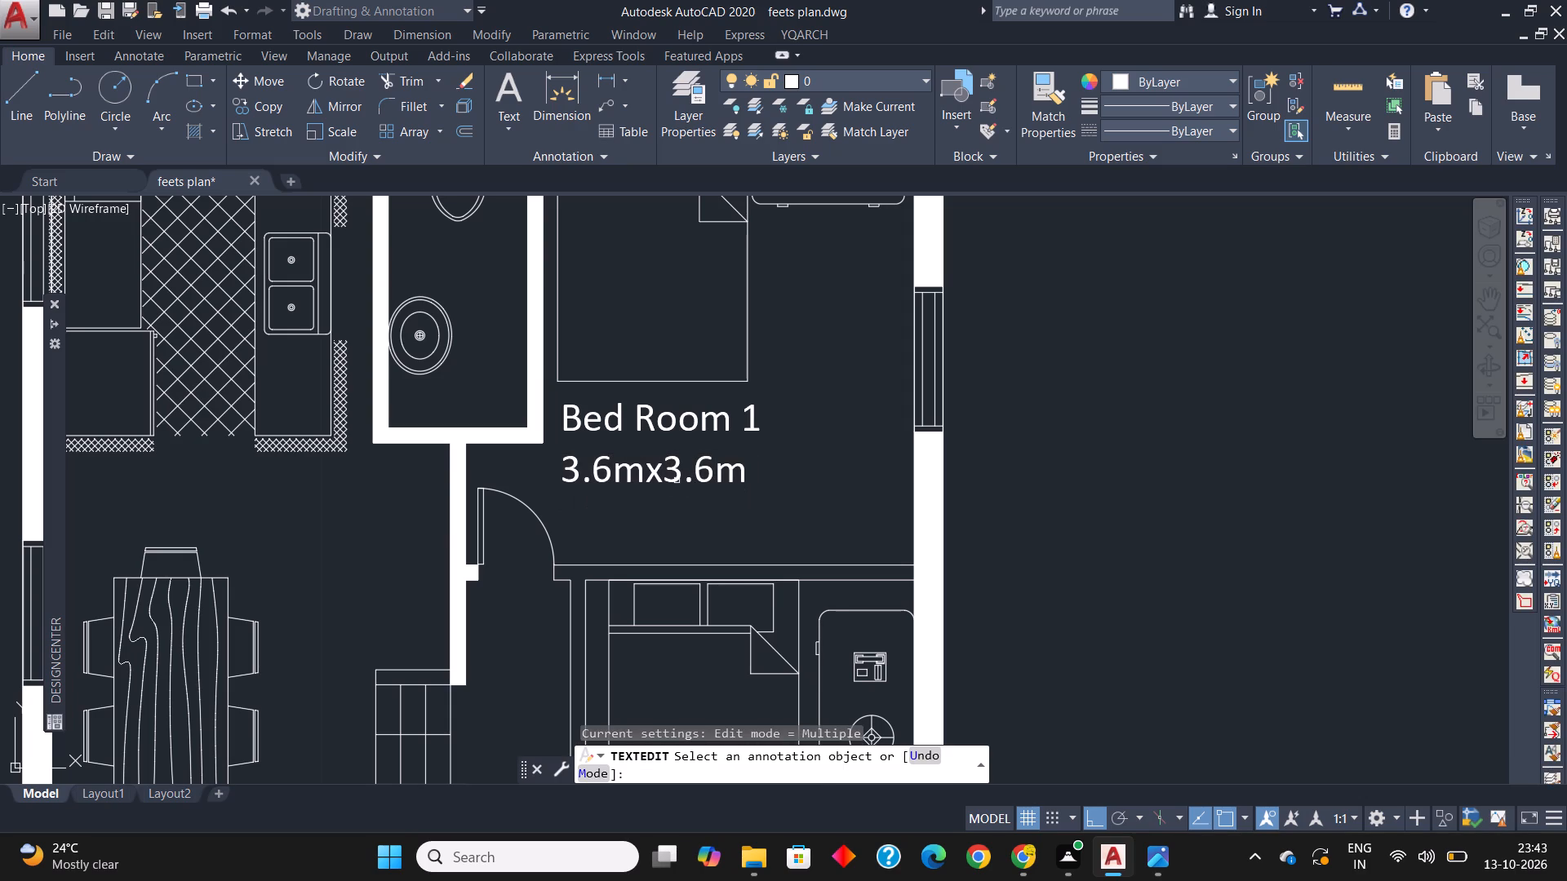
key("Escape")
key("Escape")
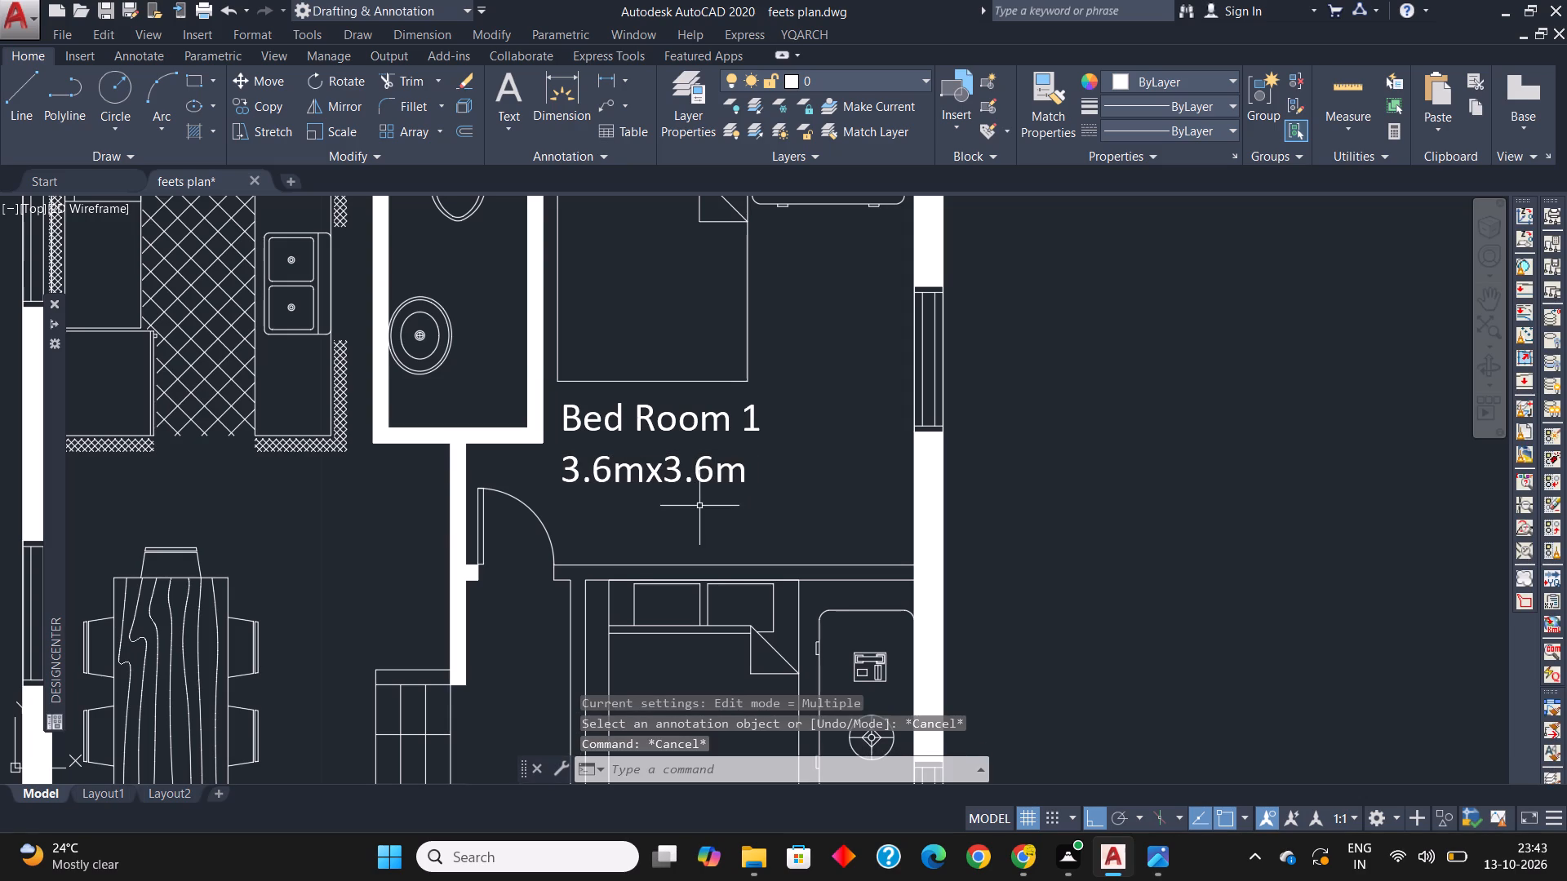
Copy the Bed Room 1 name and size lines together onto the bed in the lower bedroom, with Ortho off.
scroll(699, 506, "down", 1)
scroll(748, 481, "up", 1)
left_click(747, 428)
left_click(652, 506)
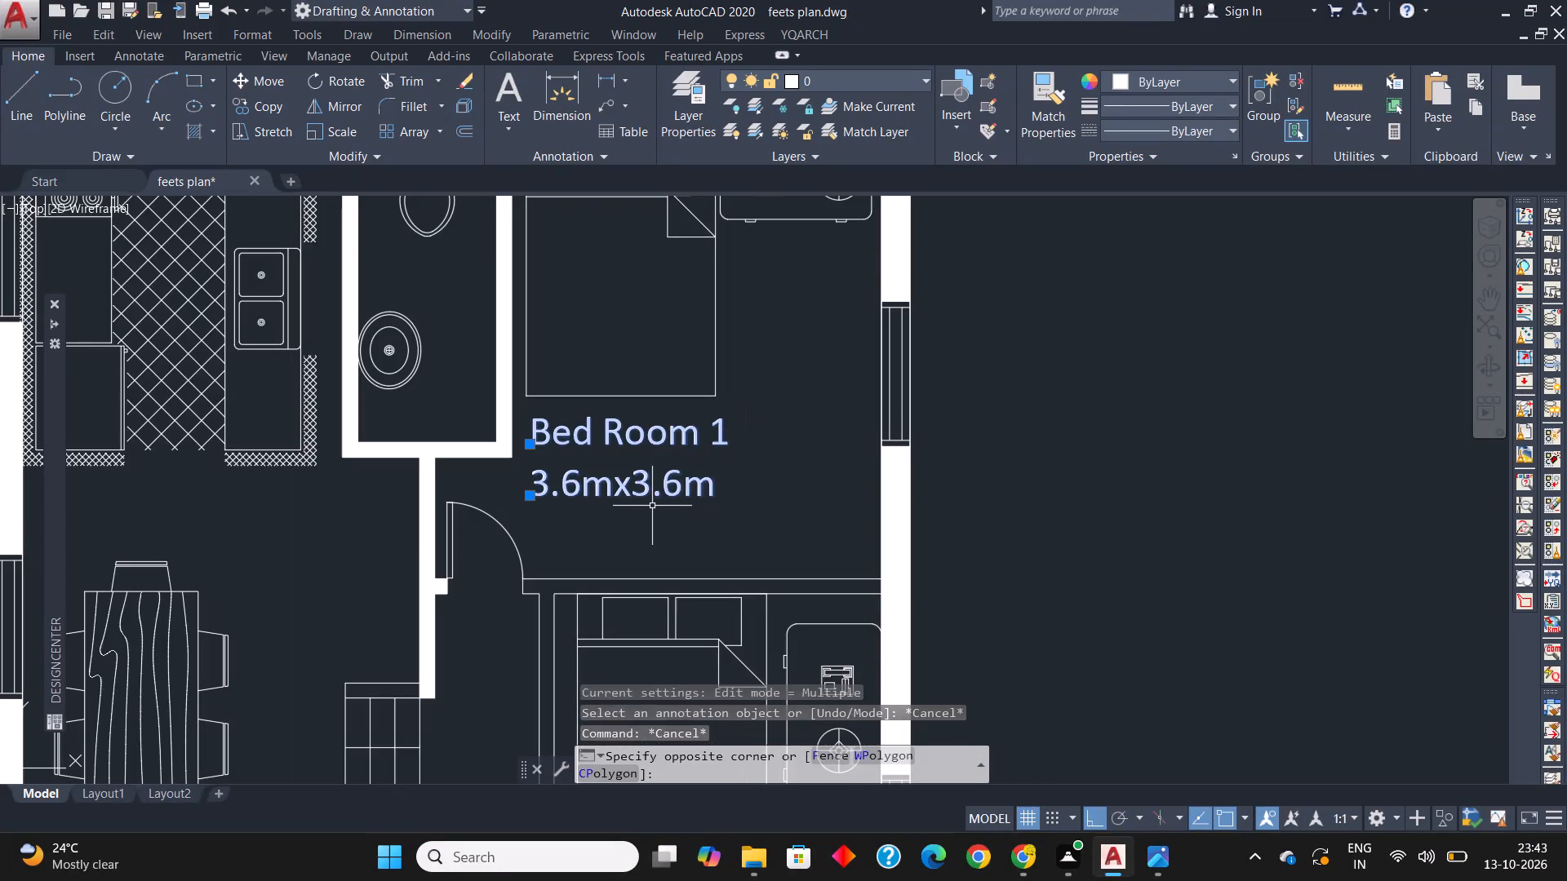
type("co")
key("space")
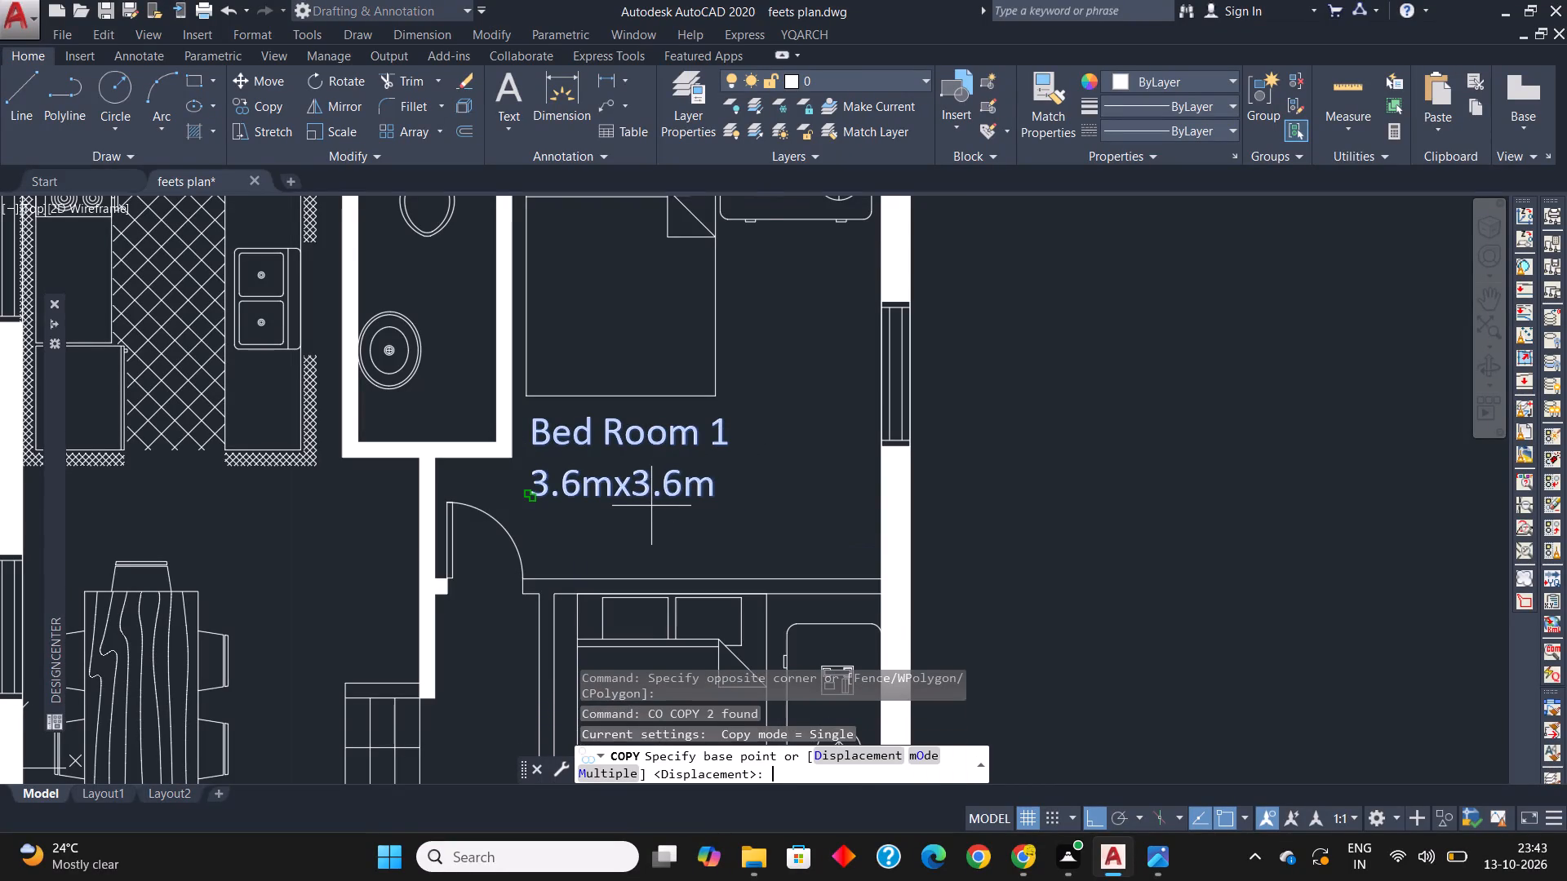
left_click(535, 497)
scroll(666, 471, "down", 1)
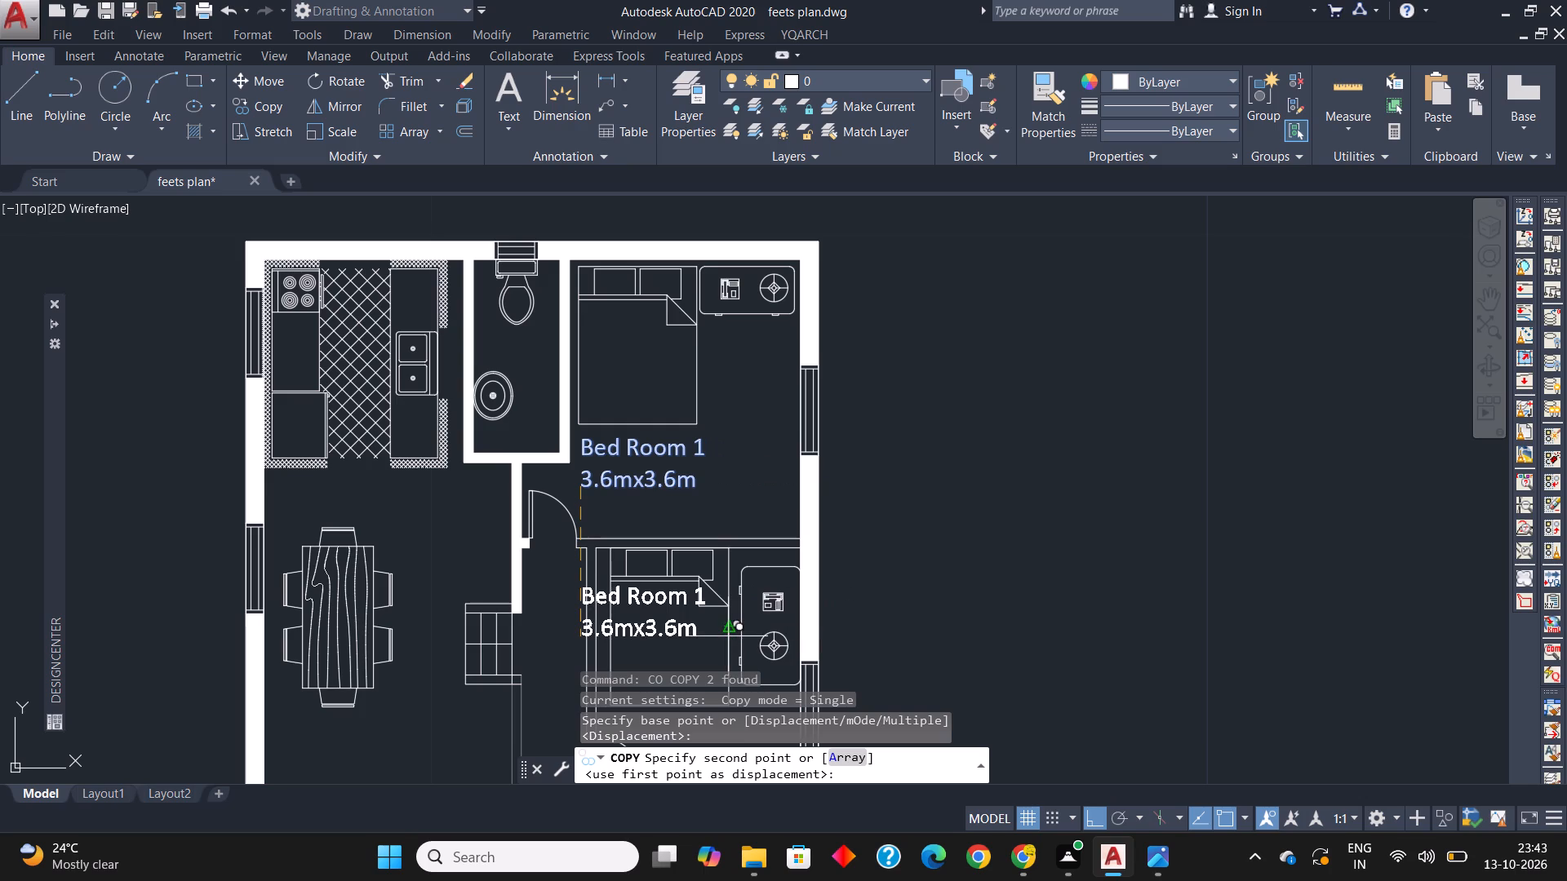
key("F8")
middle_click_drag(671, 590, 664, 384)
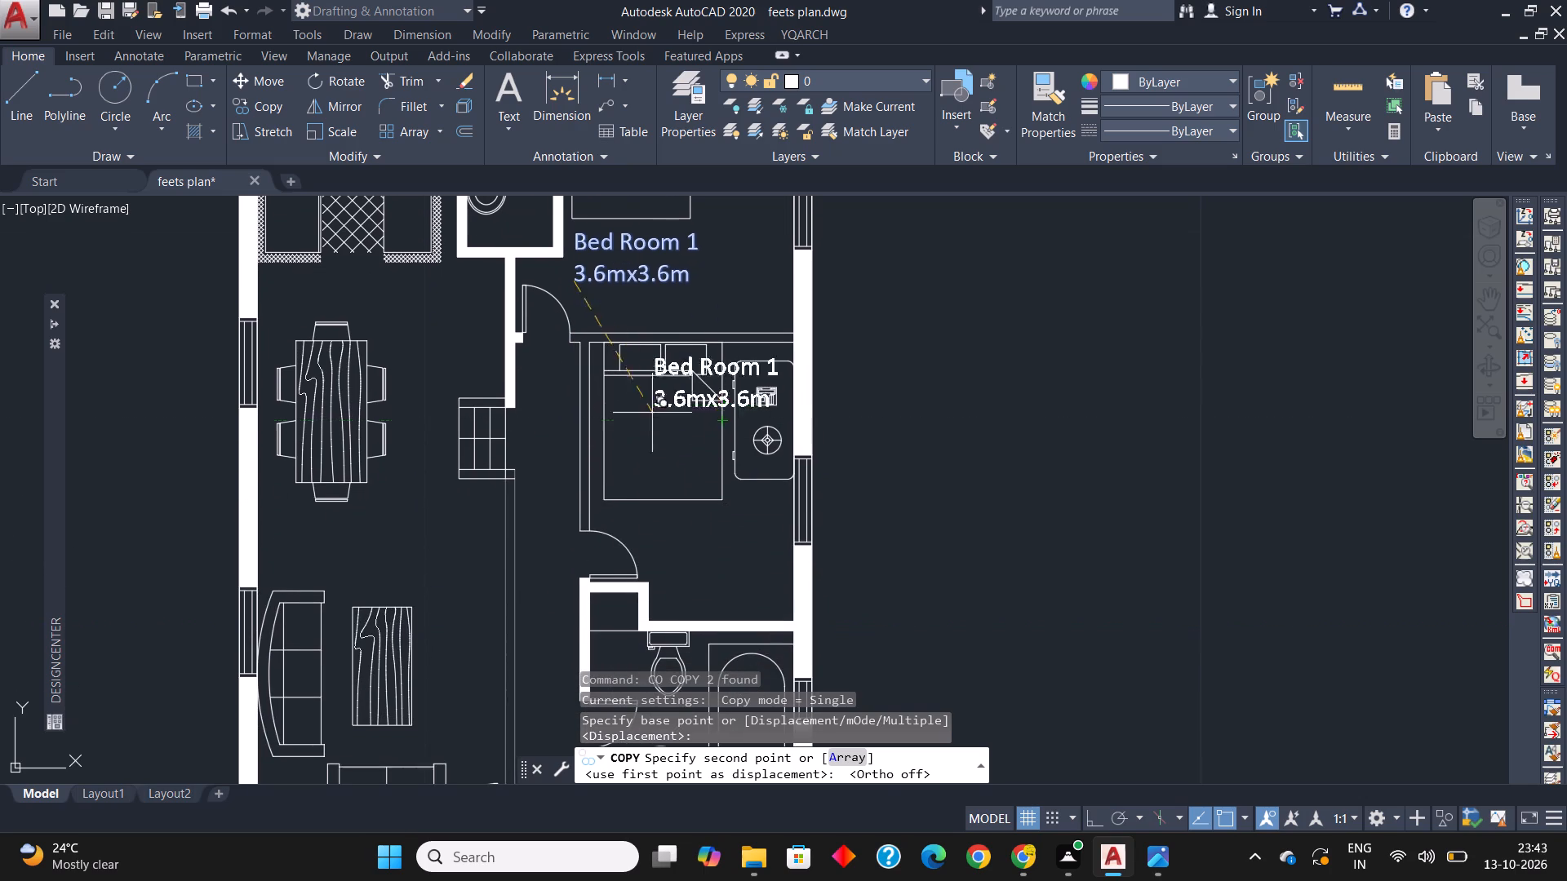
scroll(631, 462, "up", 2)
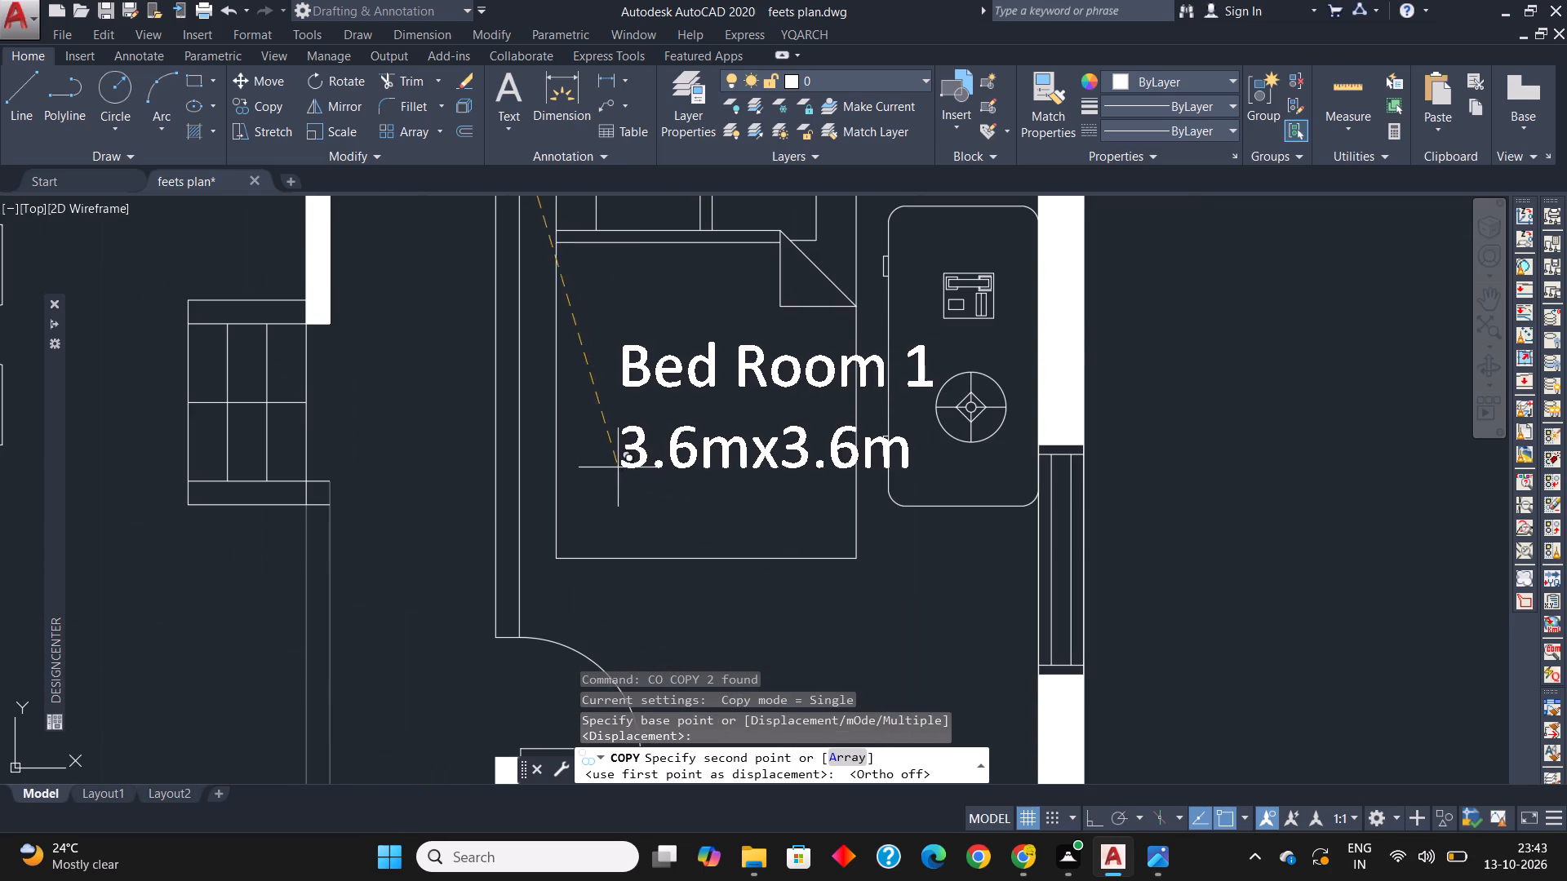
left_click(618, 467)
Change the copied name label on the lower bedroom's bed to "Bed Room 2".
middle_click_drag(801, 463, 659, 538)
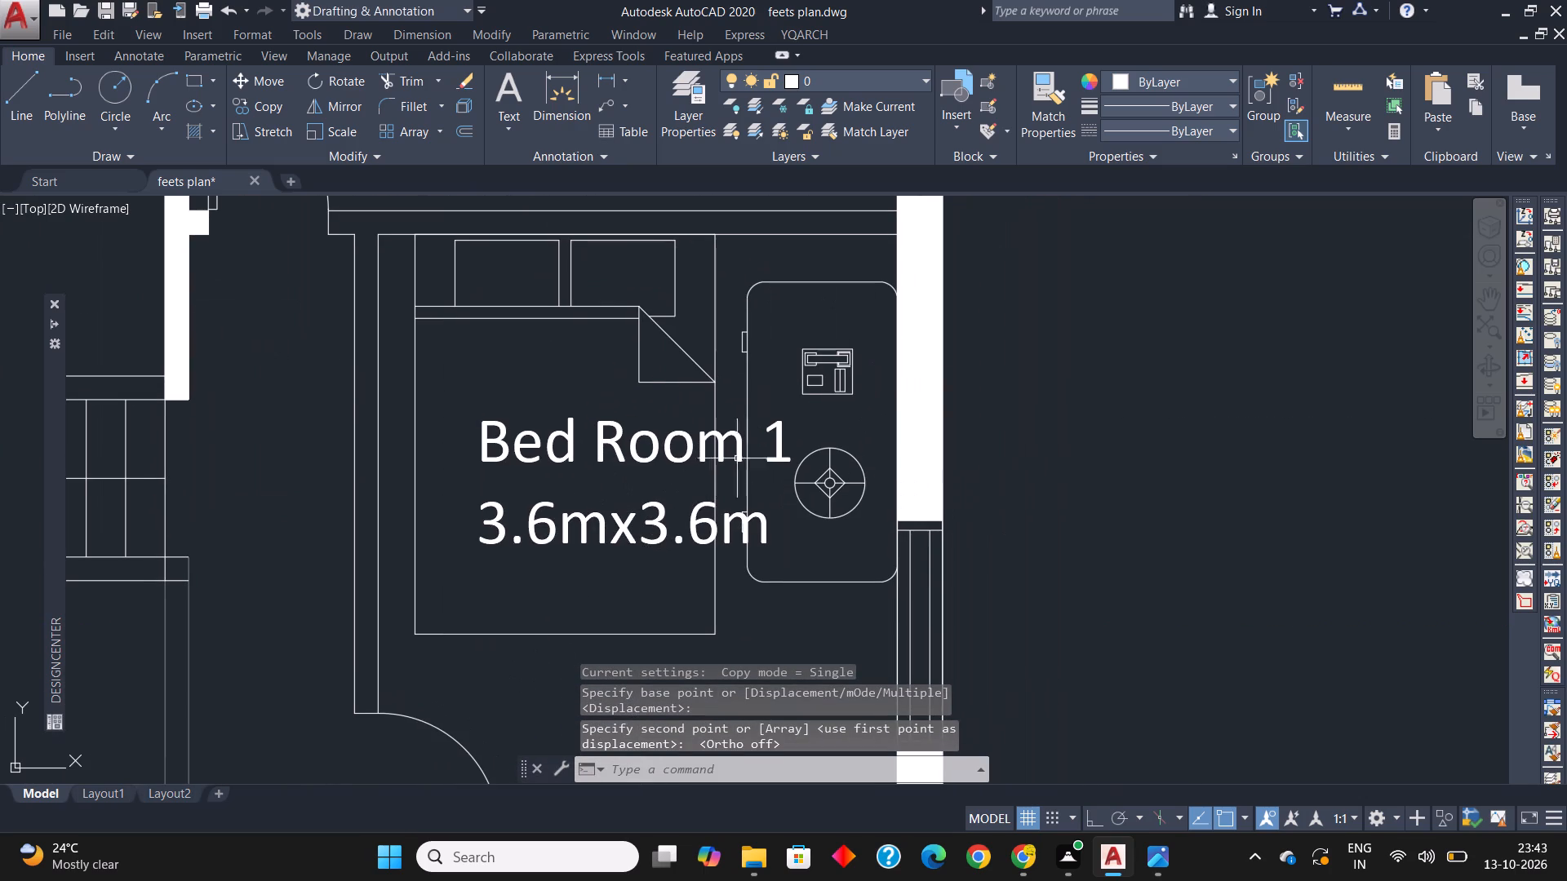
double_click(778, 451)
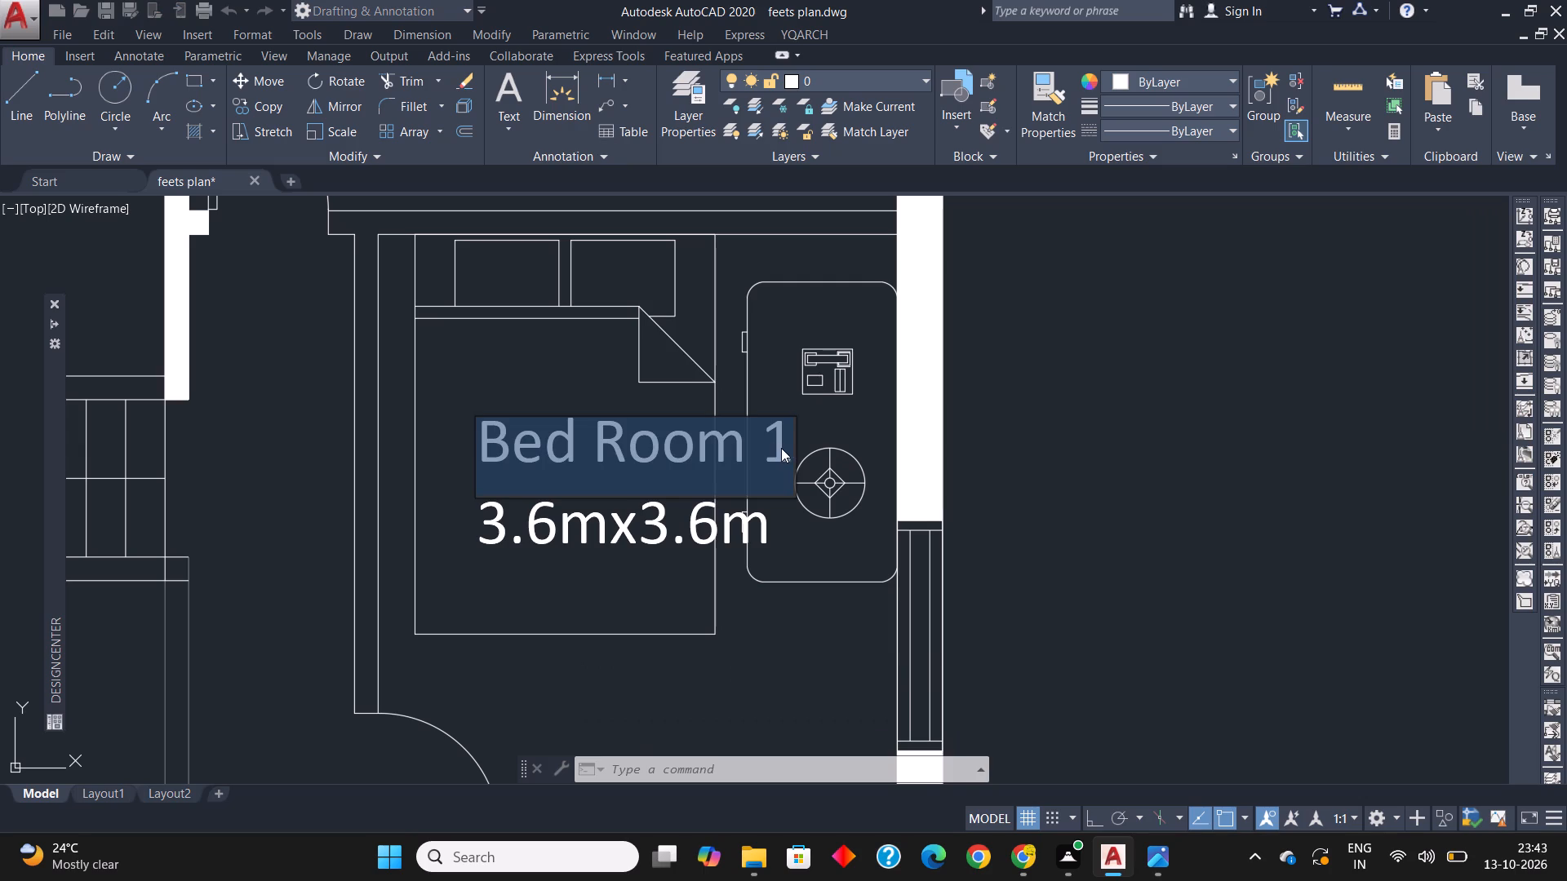
left_click(782, 448)
key("BackSpace")
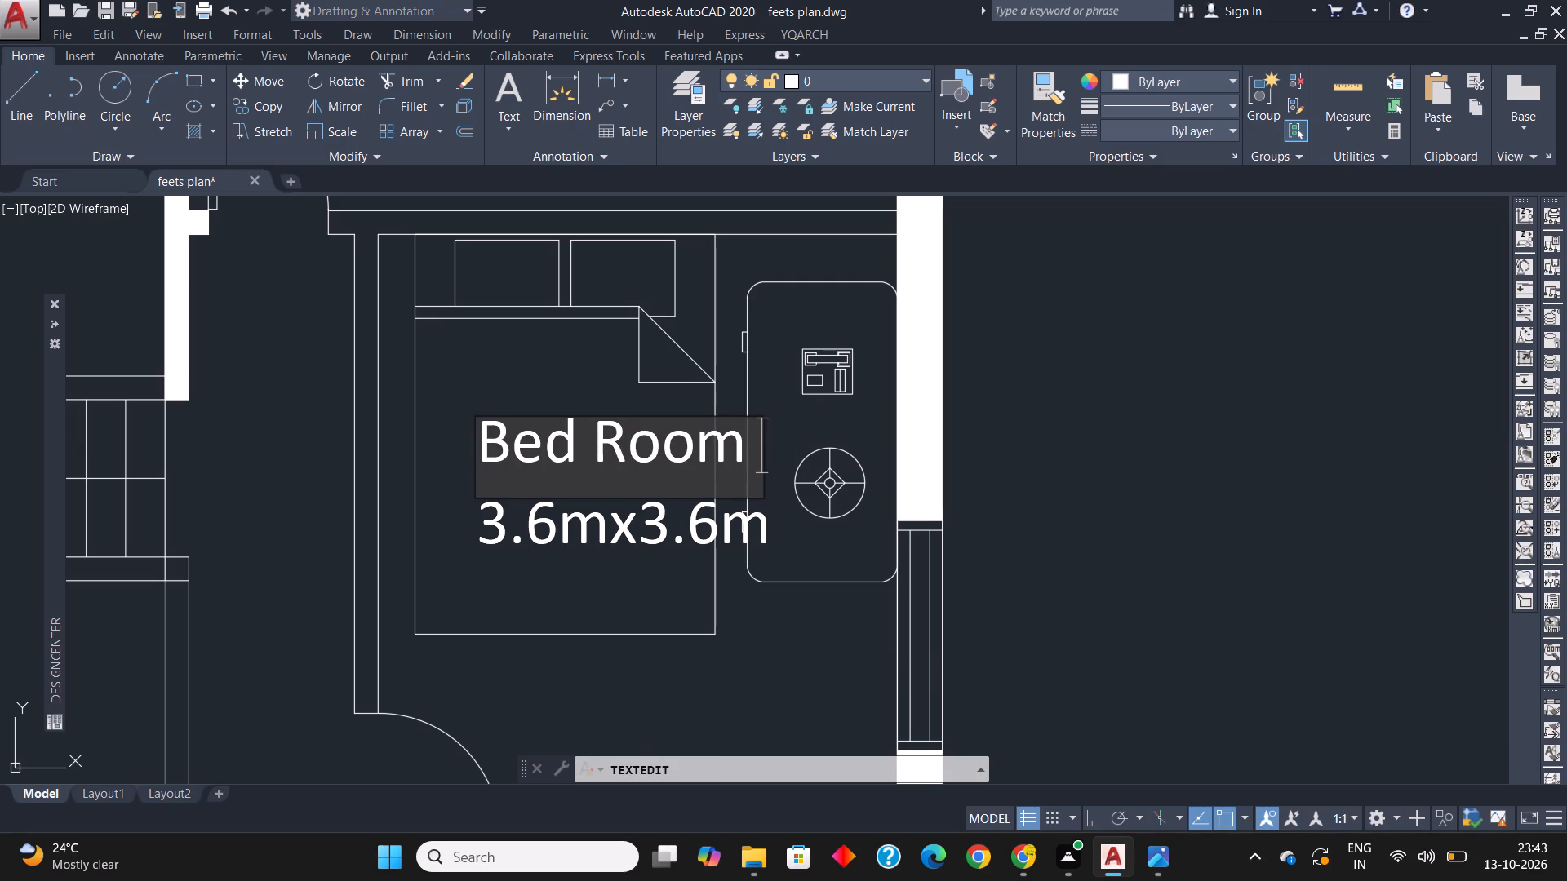
key("2")
key("Return")
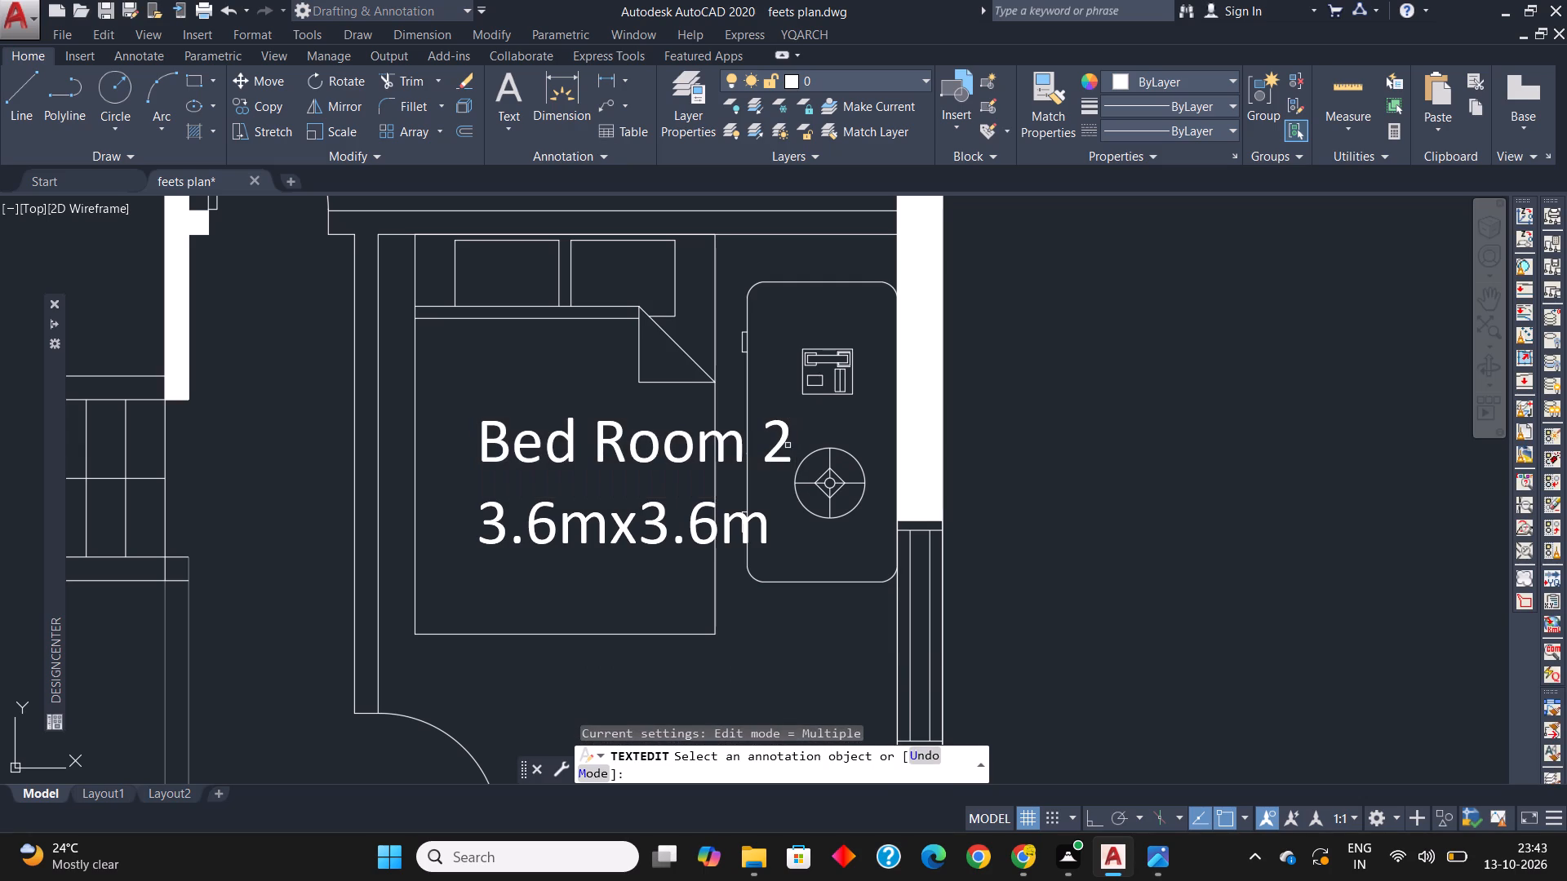
Change the size line under the Bed Room 2 label to "3.0mx3.6m".
left_click(658, 523)
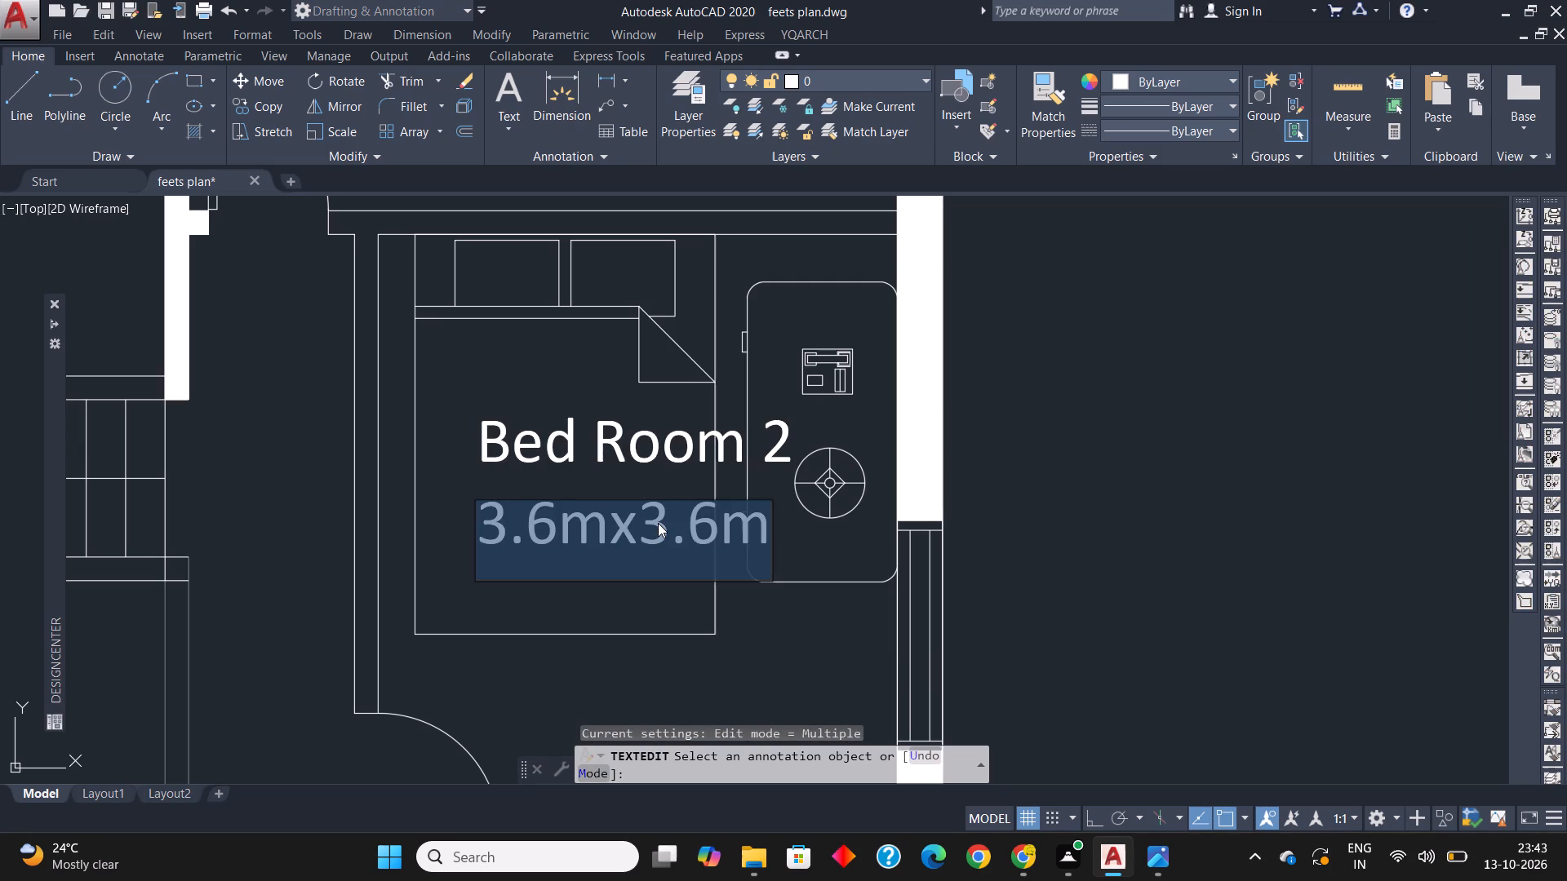
left_click(563, 528)
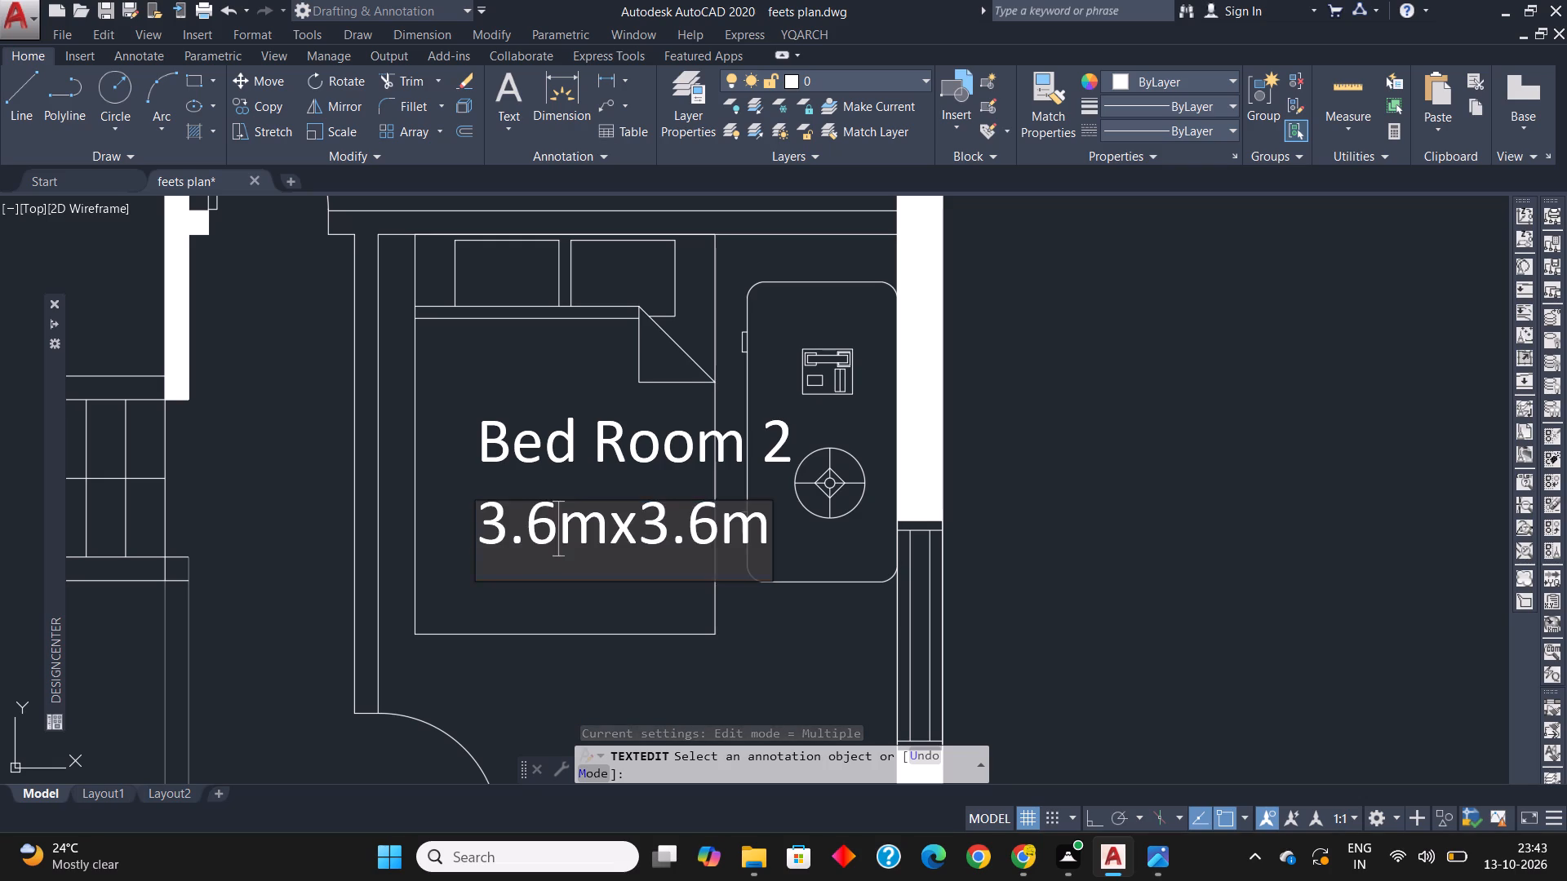
key("BackSpace")
key("0")
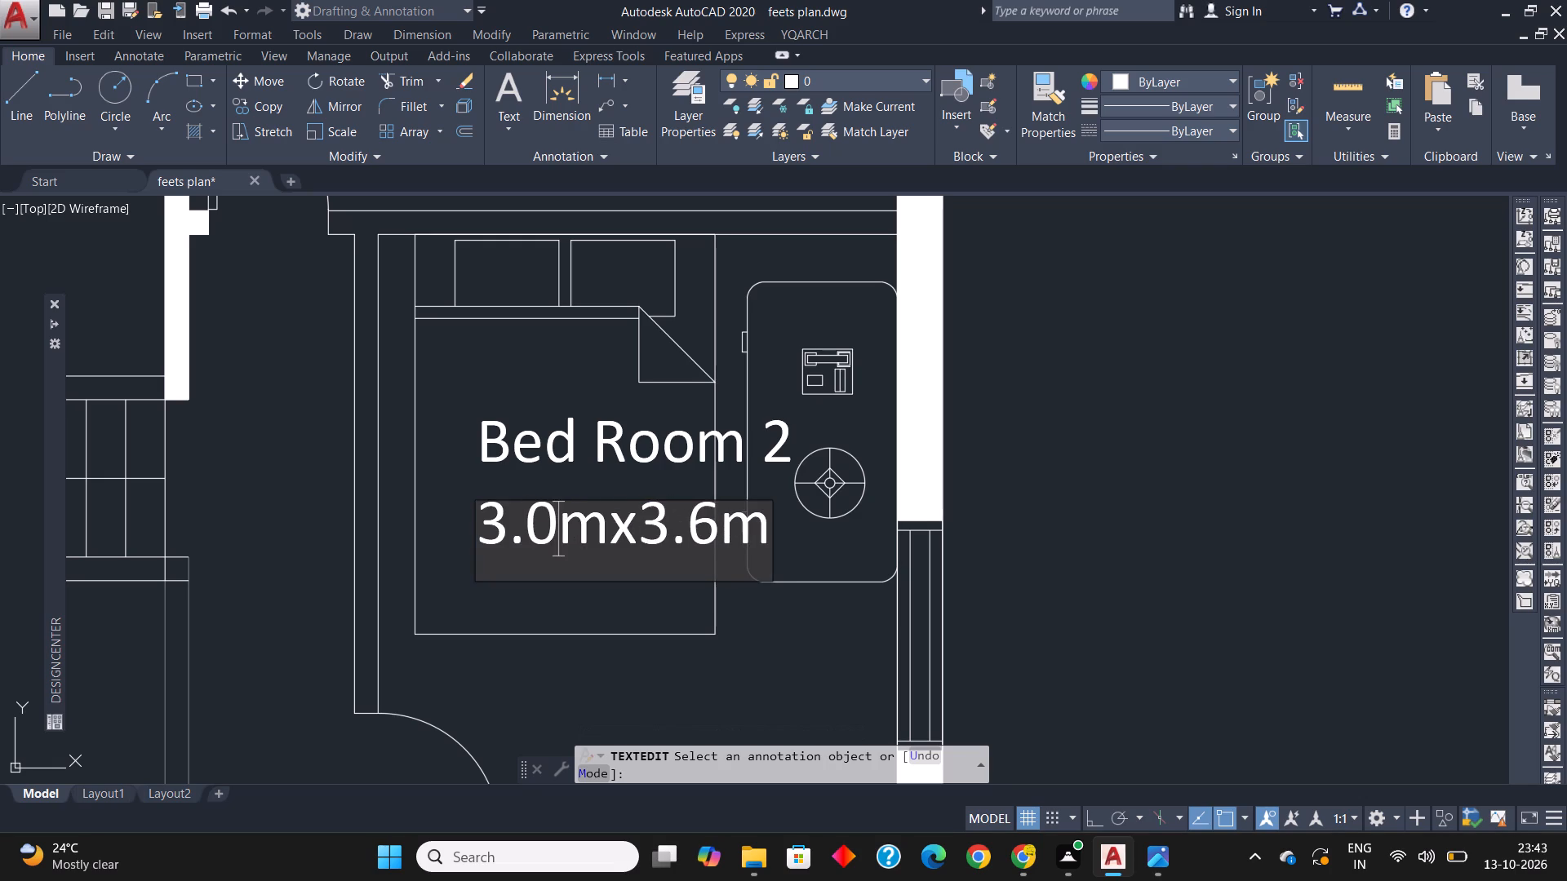
left_click(768, 637)
scroll(613, 479, "down", 2)
middle_click_drag(614, 525, 718, 309)
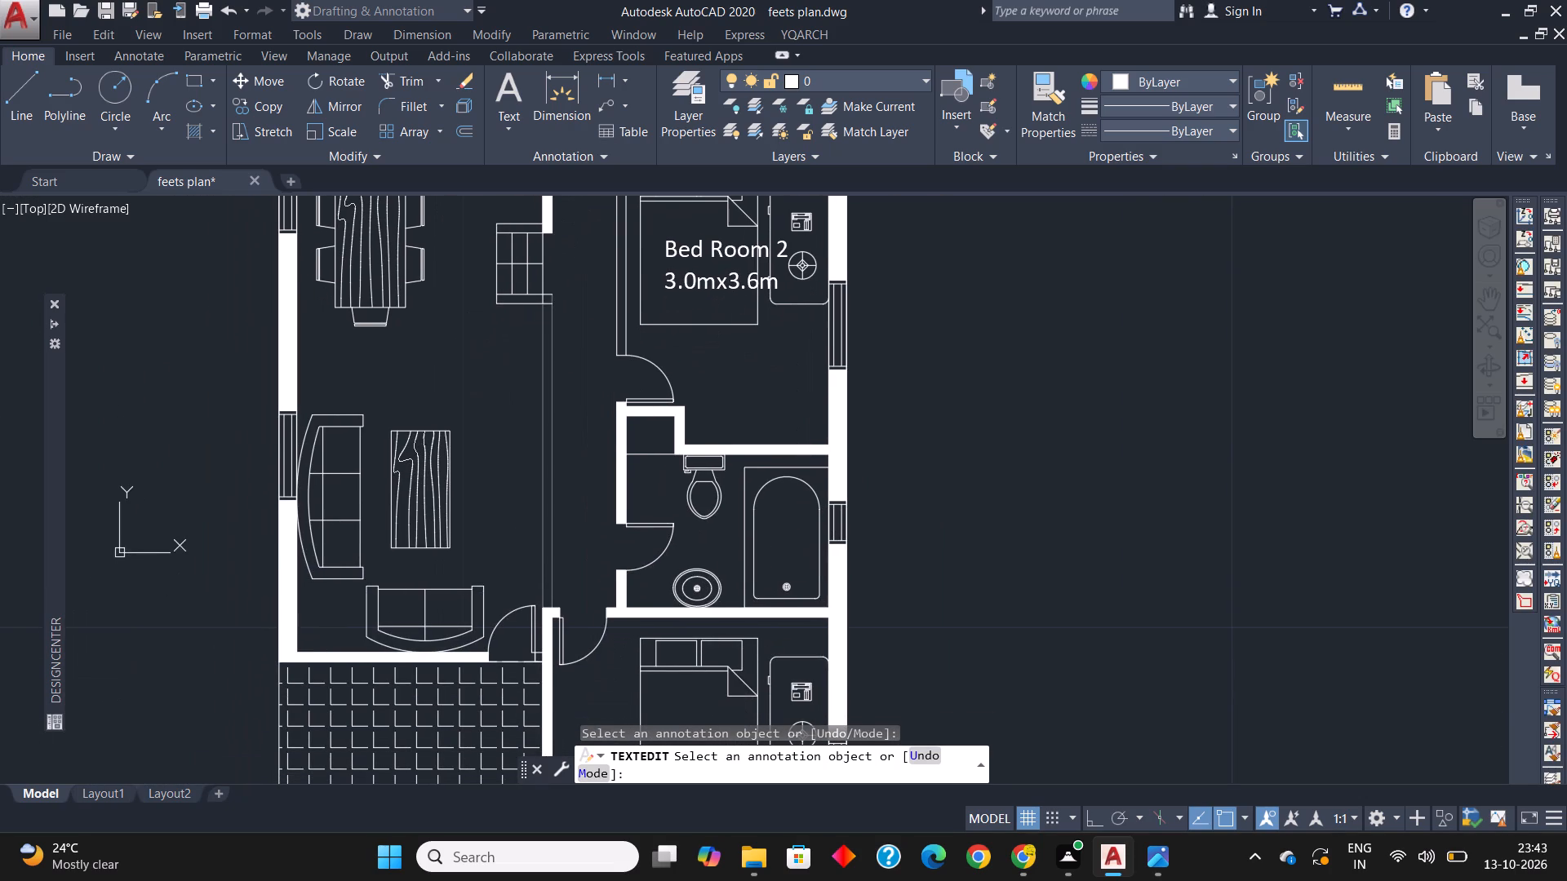
key("Escape")
key("Escape")
key("Escape")
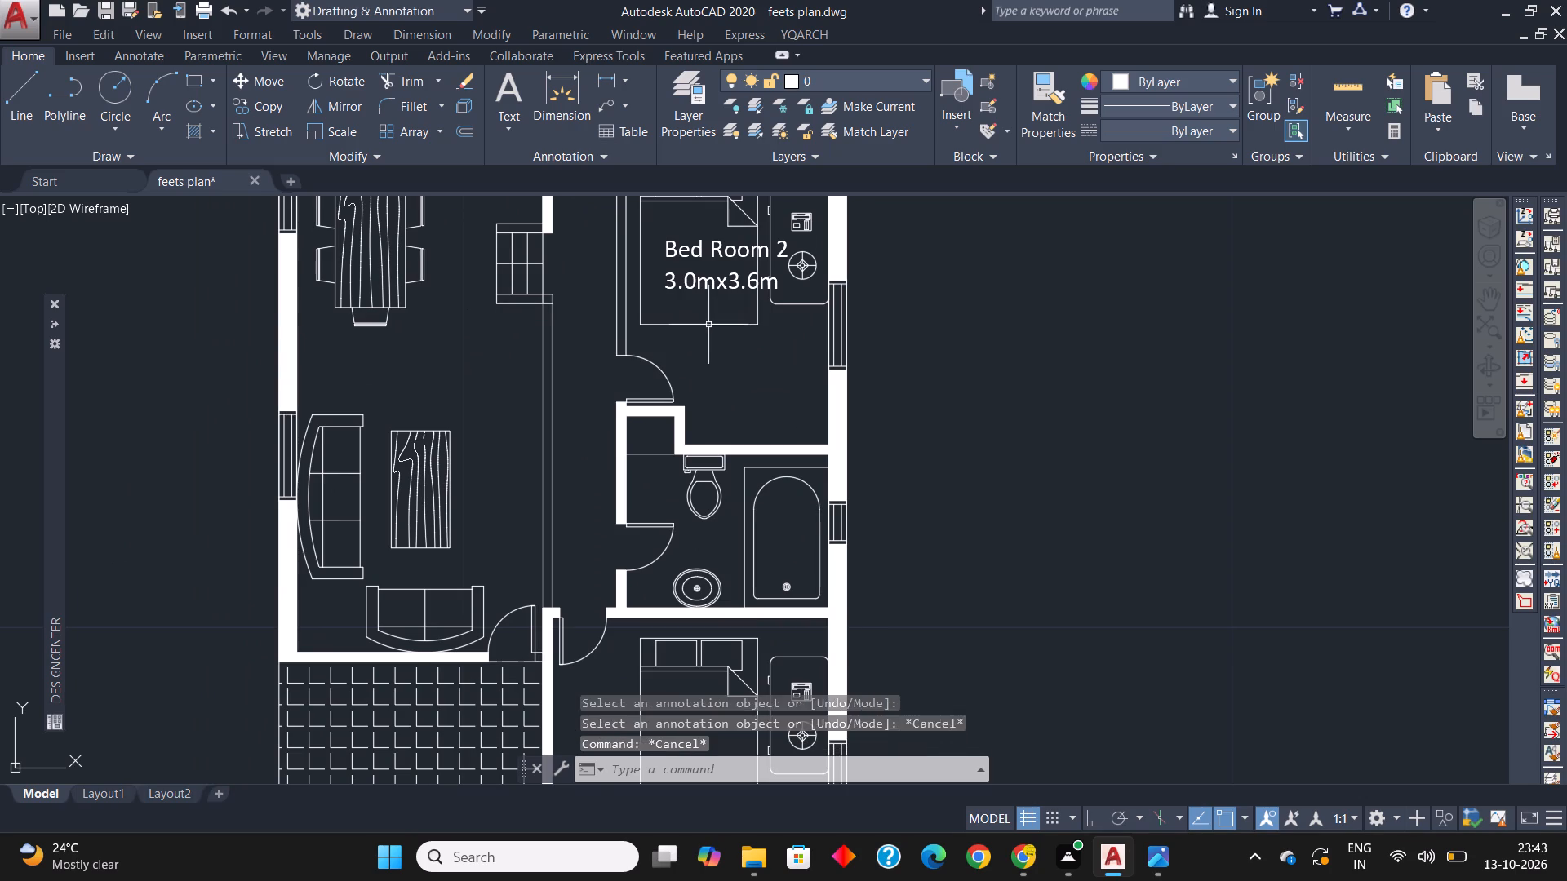
Copy the Bed Room 2 name and size lines together onto the bed in the bottom bedroom, below the bathroom.
middle_click_drag(708, 317, 702, 463)
scroll(686, 388, "up", 1)
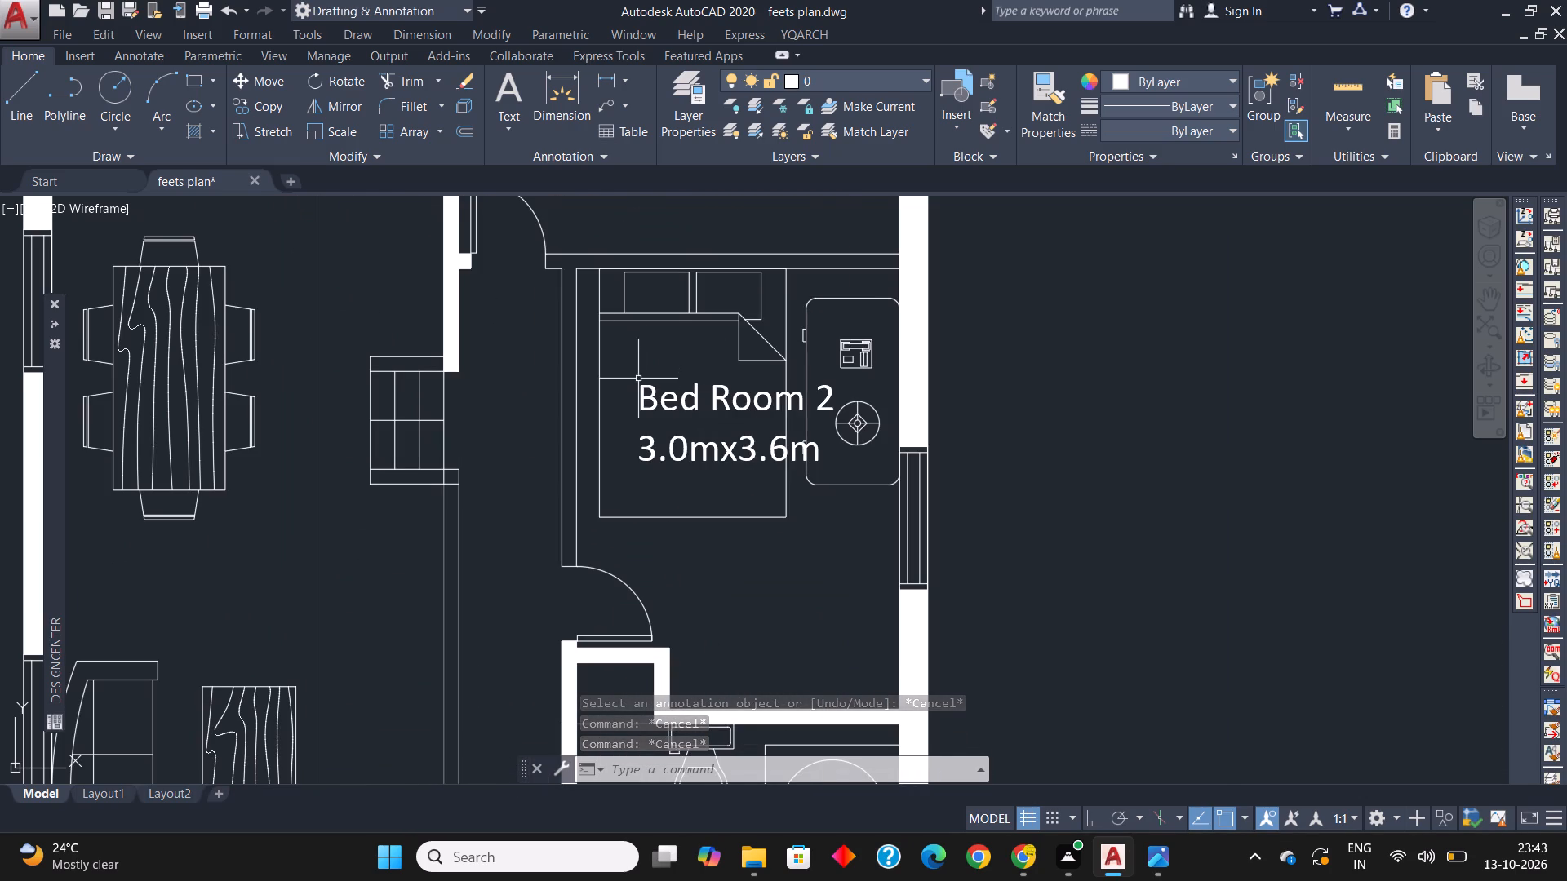
left_click(628, 374)
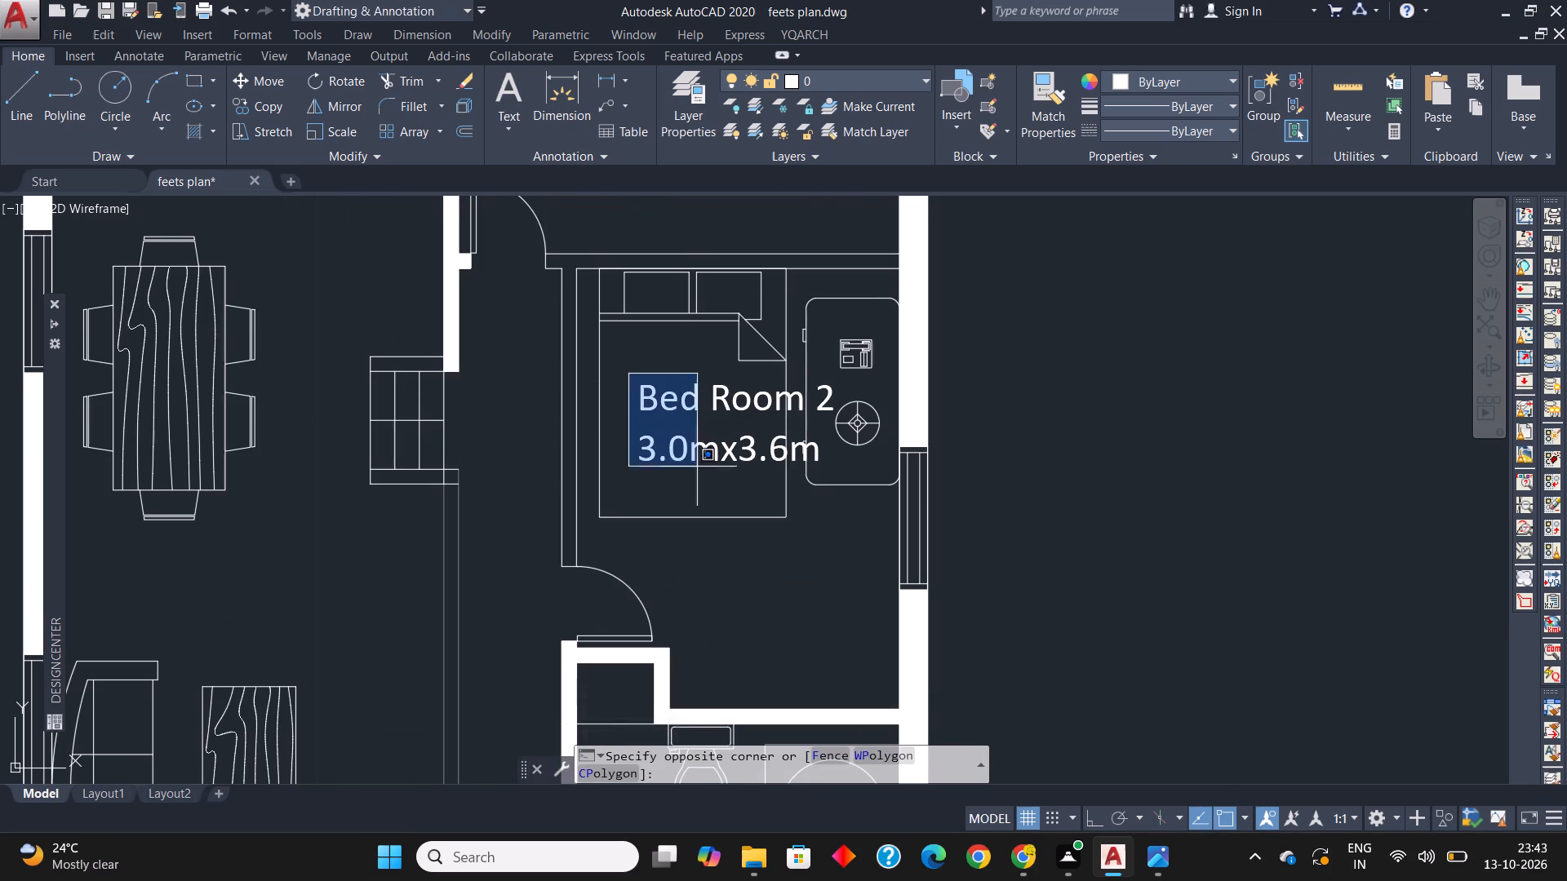
left_click(708, 480)
left_click(715, 369)
left_click(623, 464)
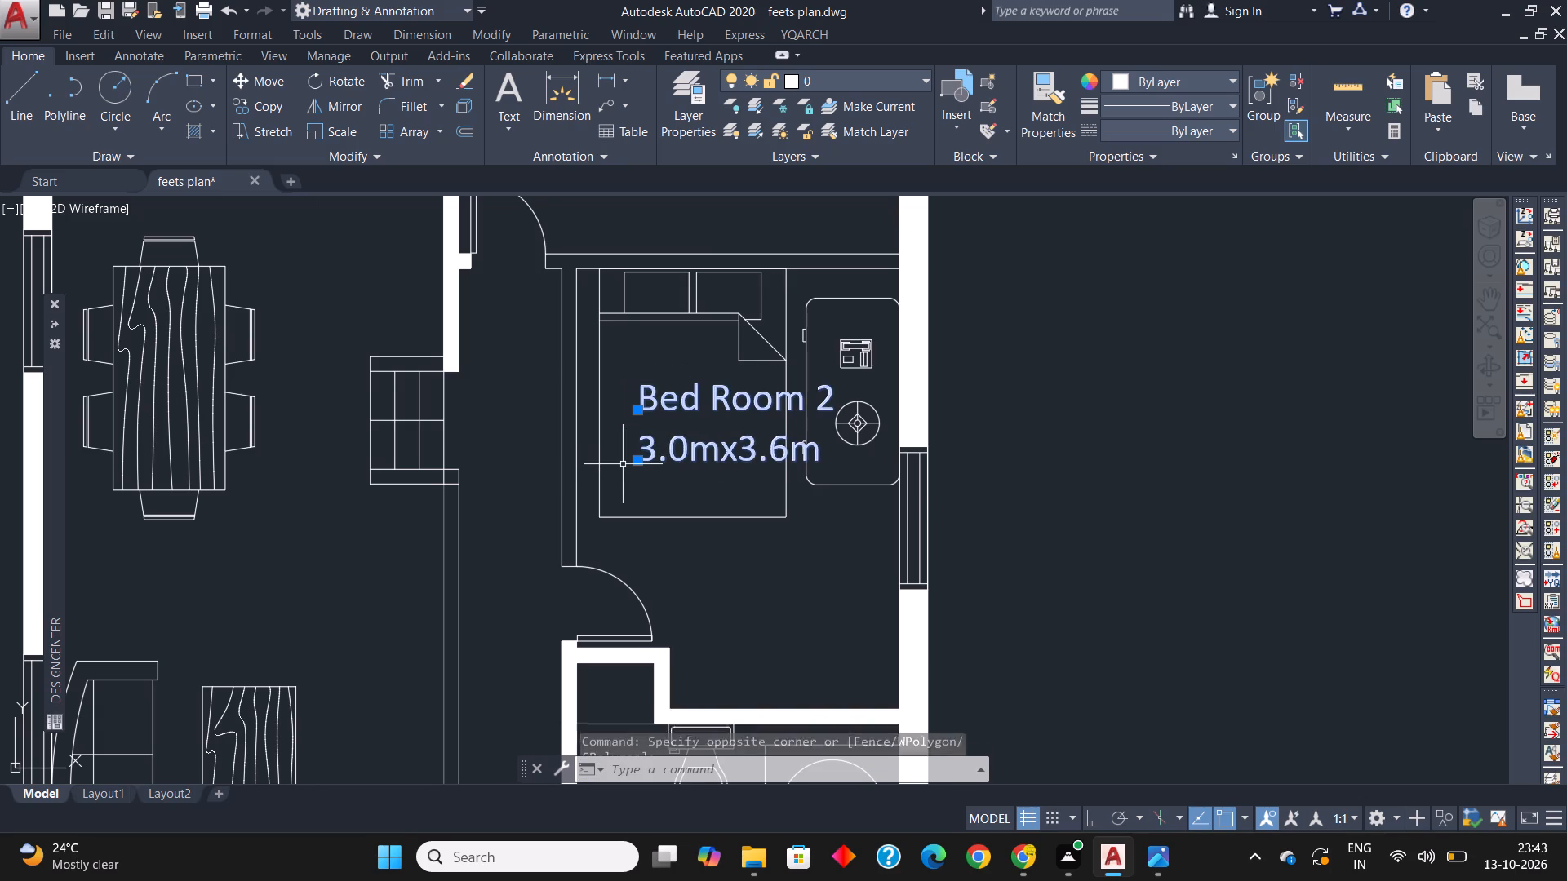
key("c")
type("o")
key("space")
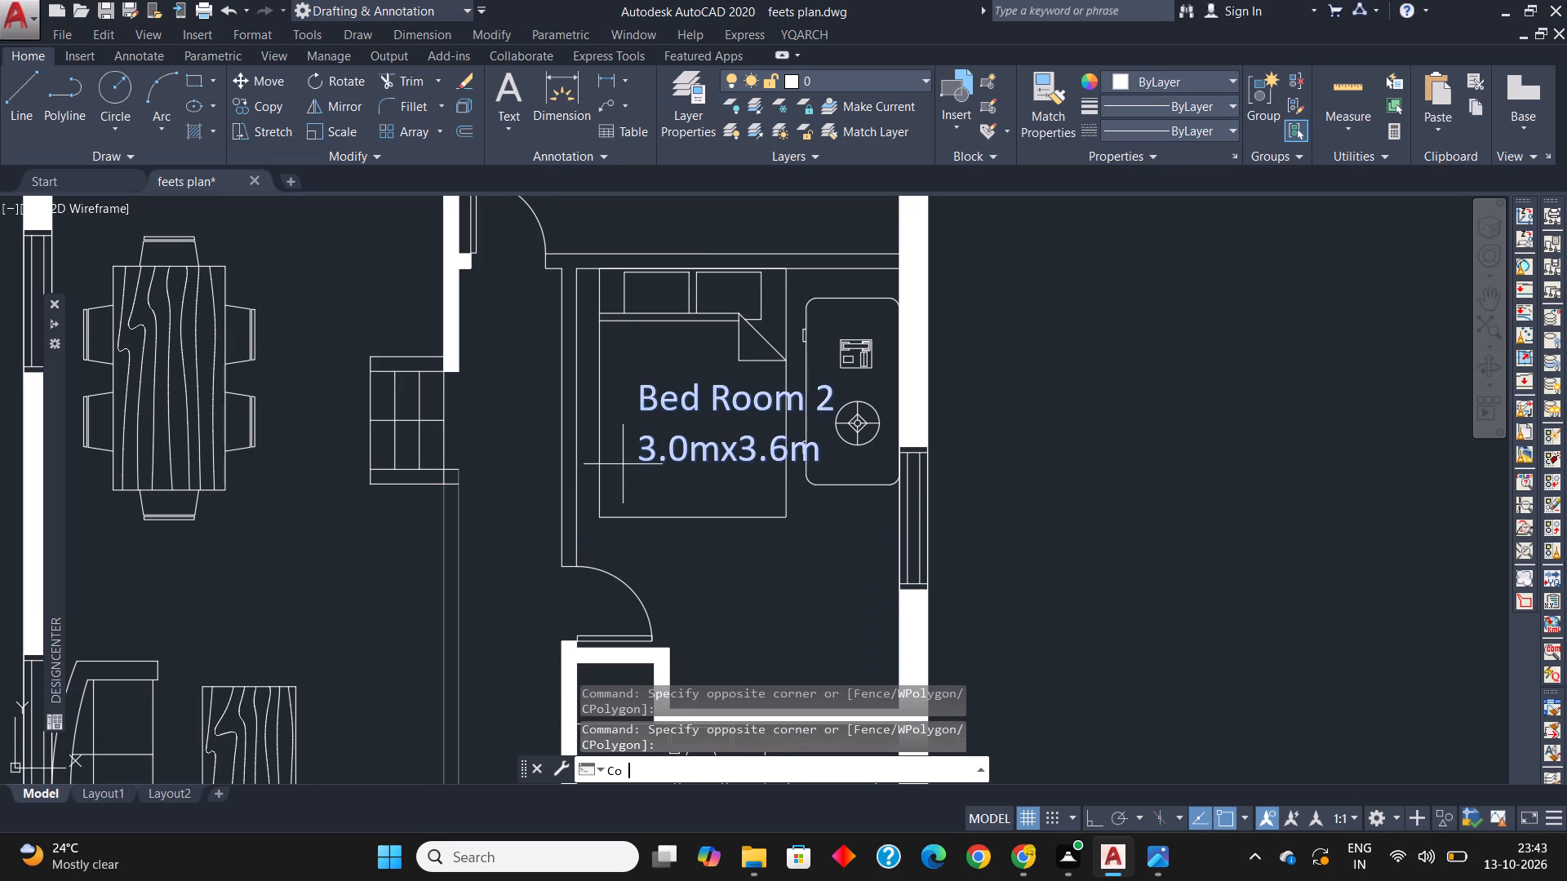
left_click(644, 457)
scroll(672, 374, "down", 2)
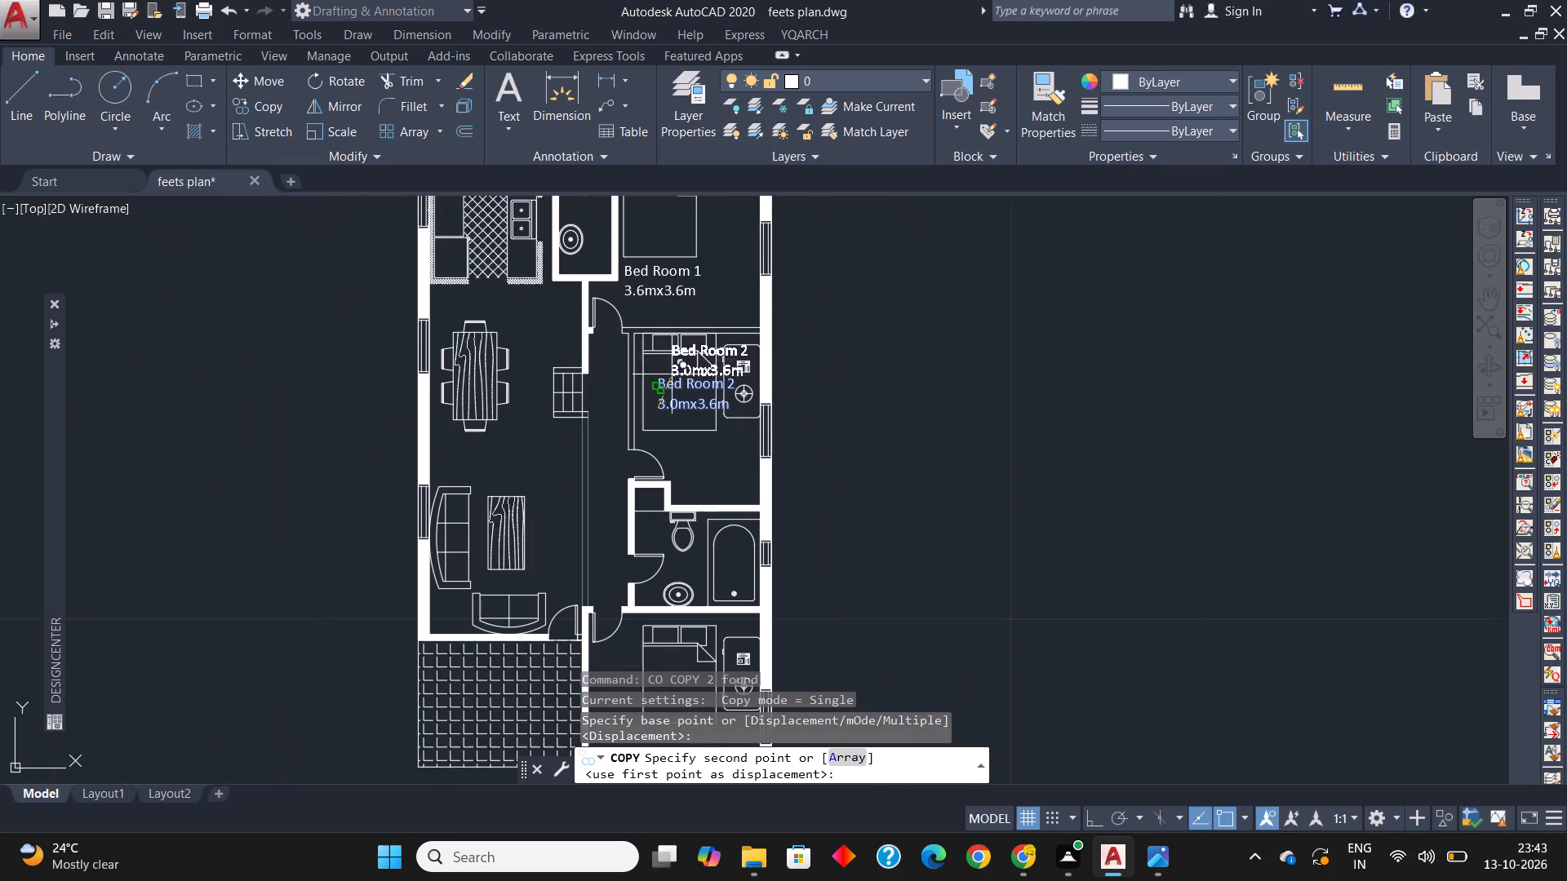
middle_click_drag(658, 527, 633, 343)
scroll(616, 512, "up", 2)
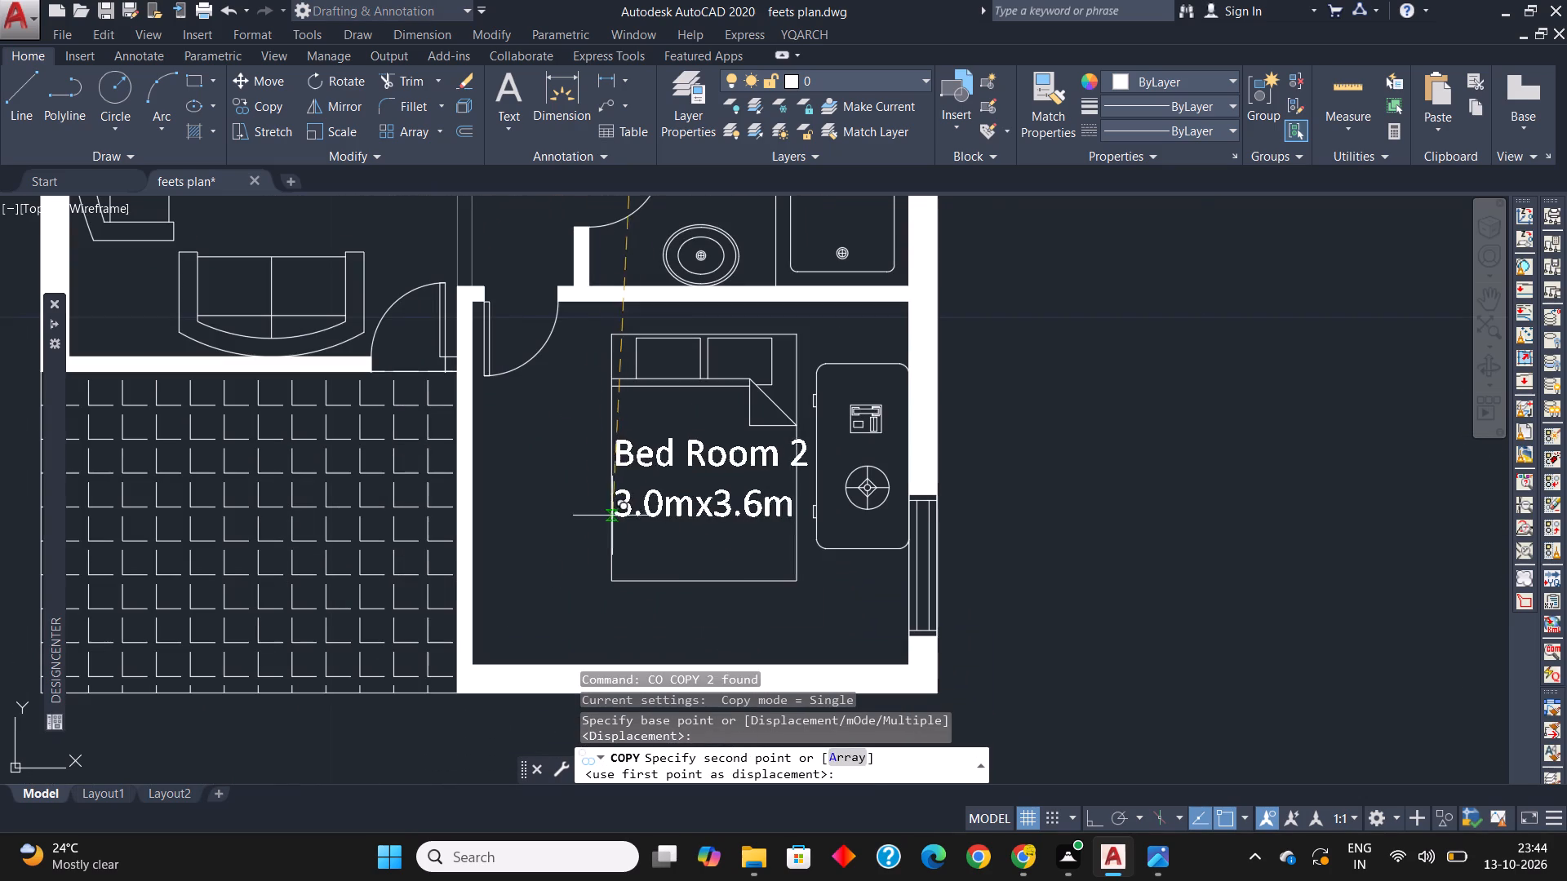
left_click(557, 535)
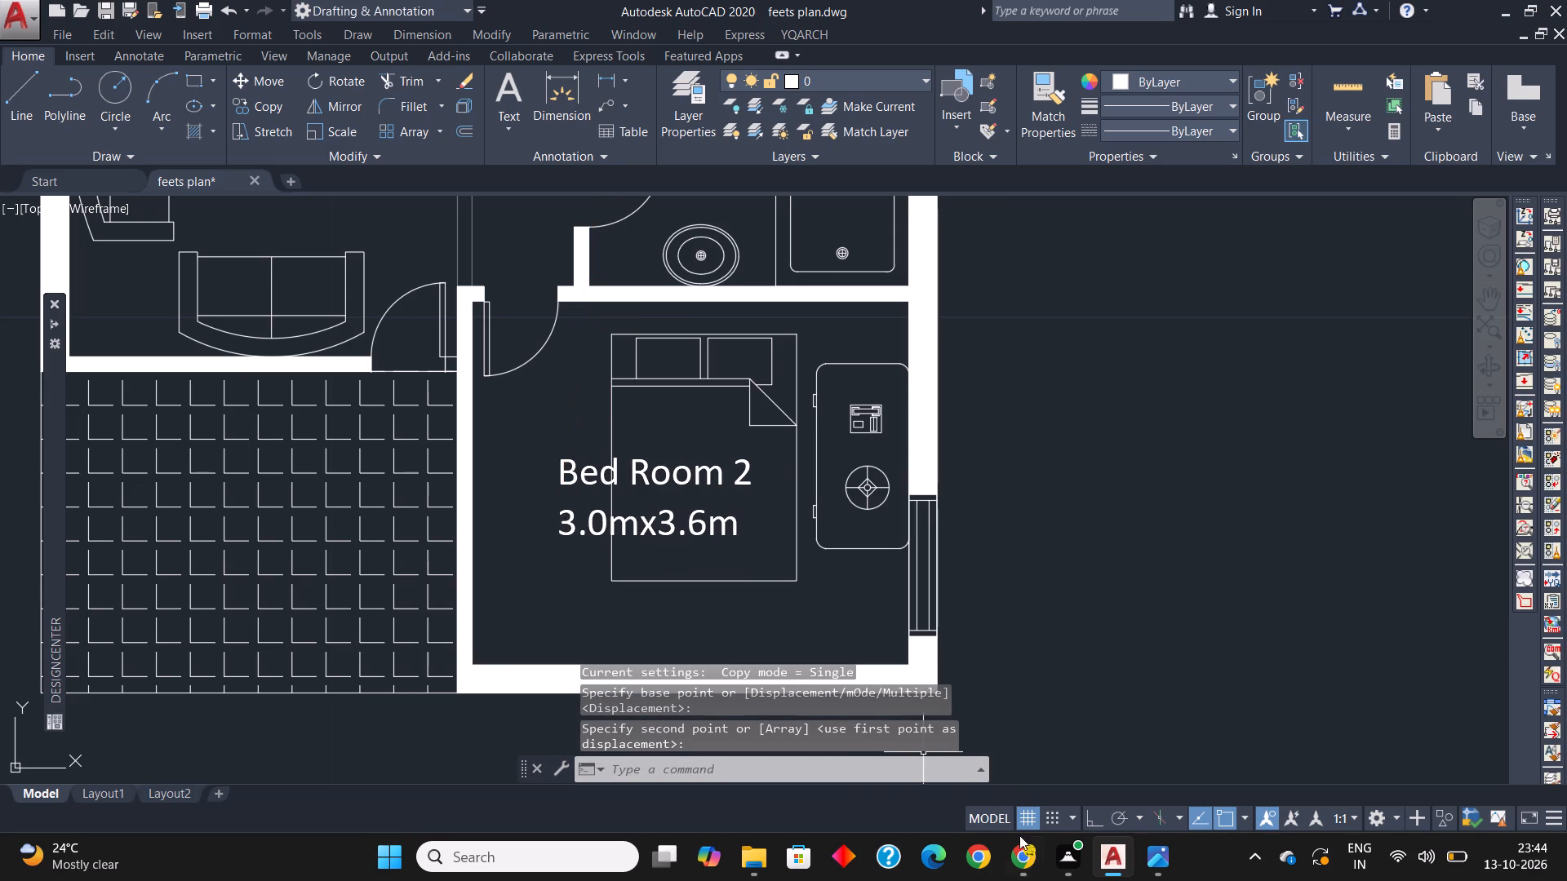
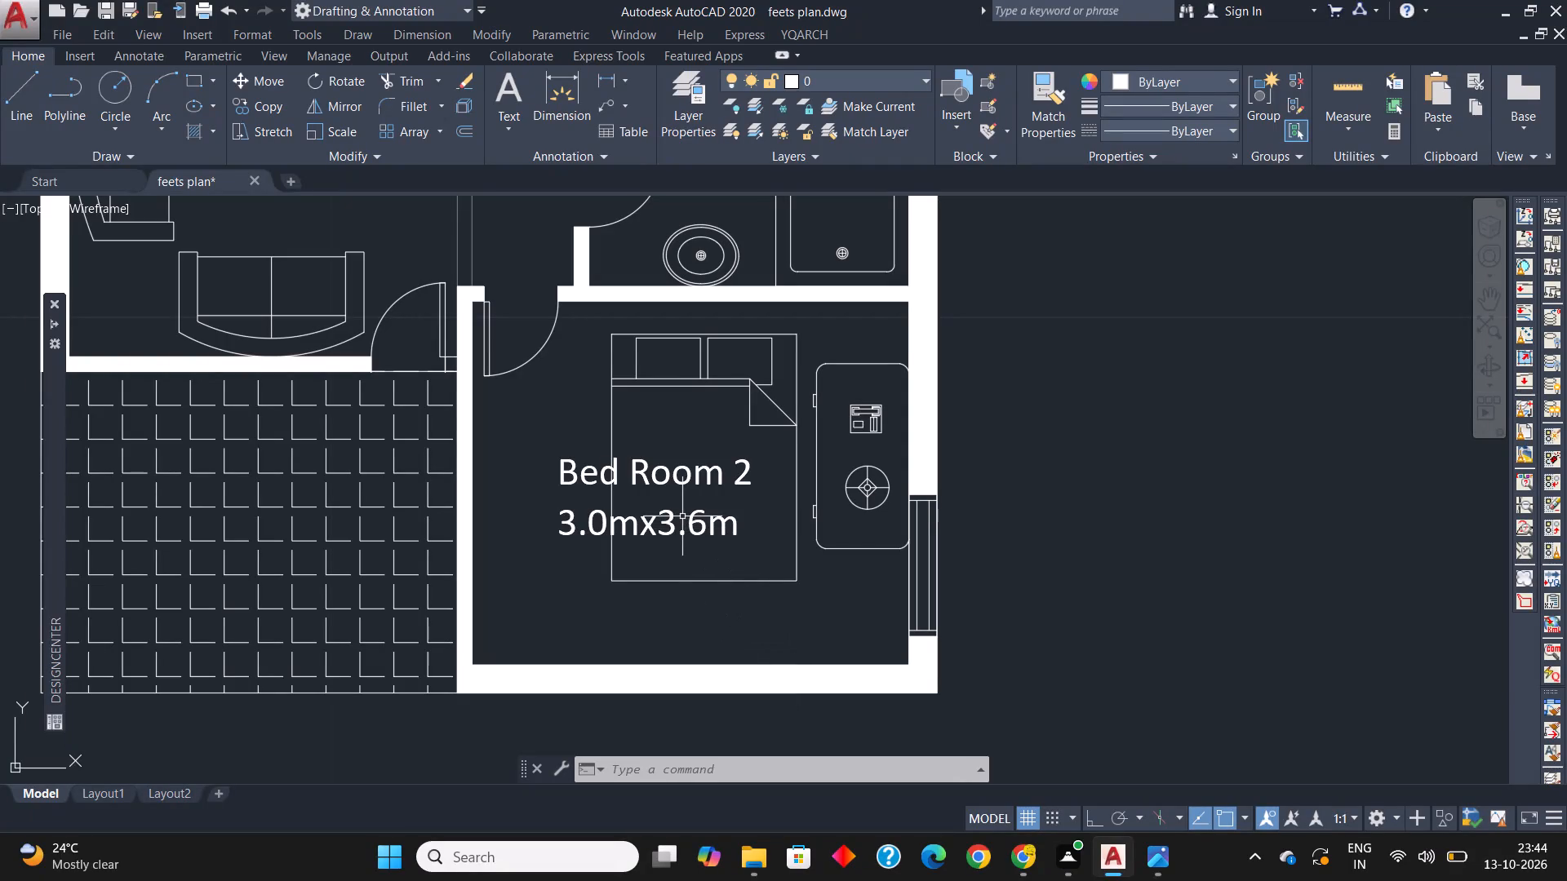
Change the size line under the bottom bedroom's name label to "4.1mx3.0m".
double_click(665, 526)
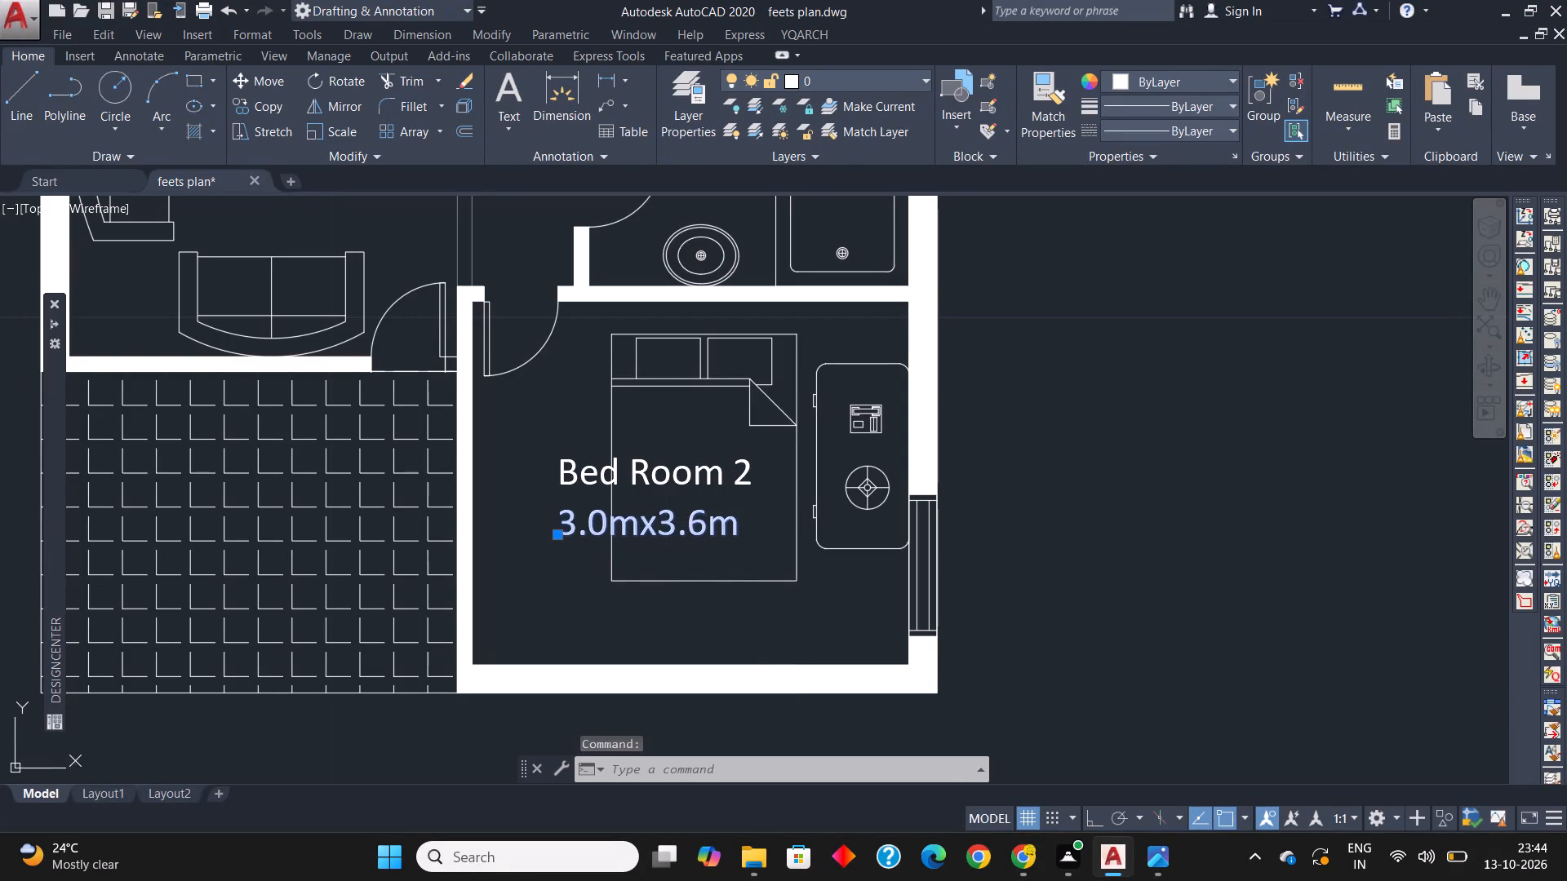
type("4.1m")
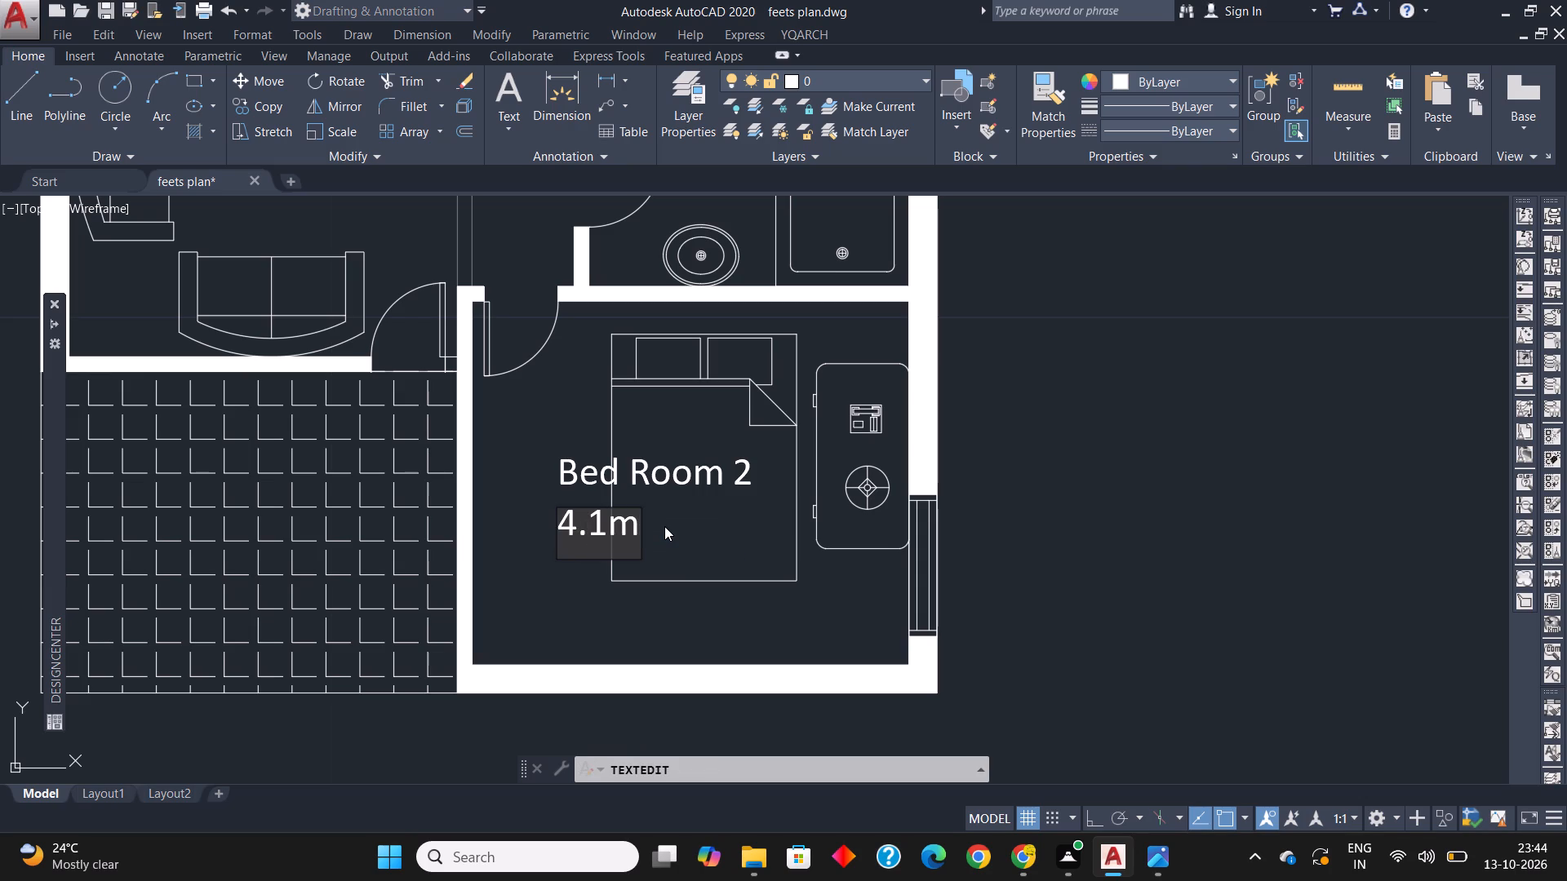
key("x")
type("3.0m")
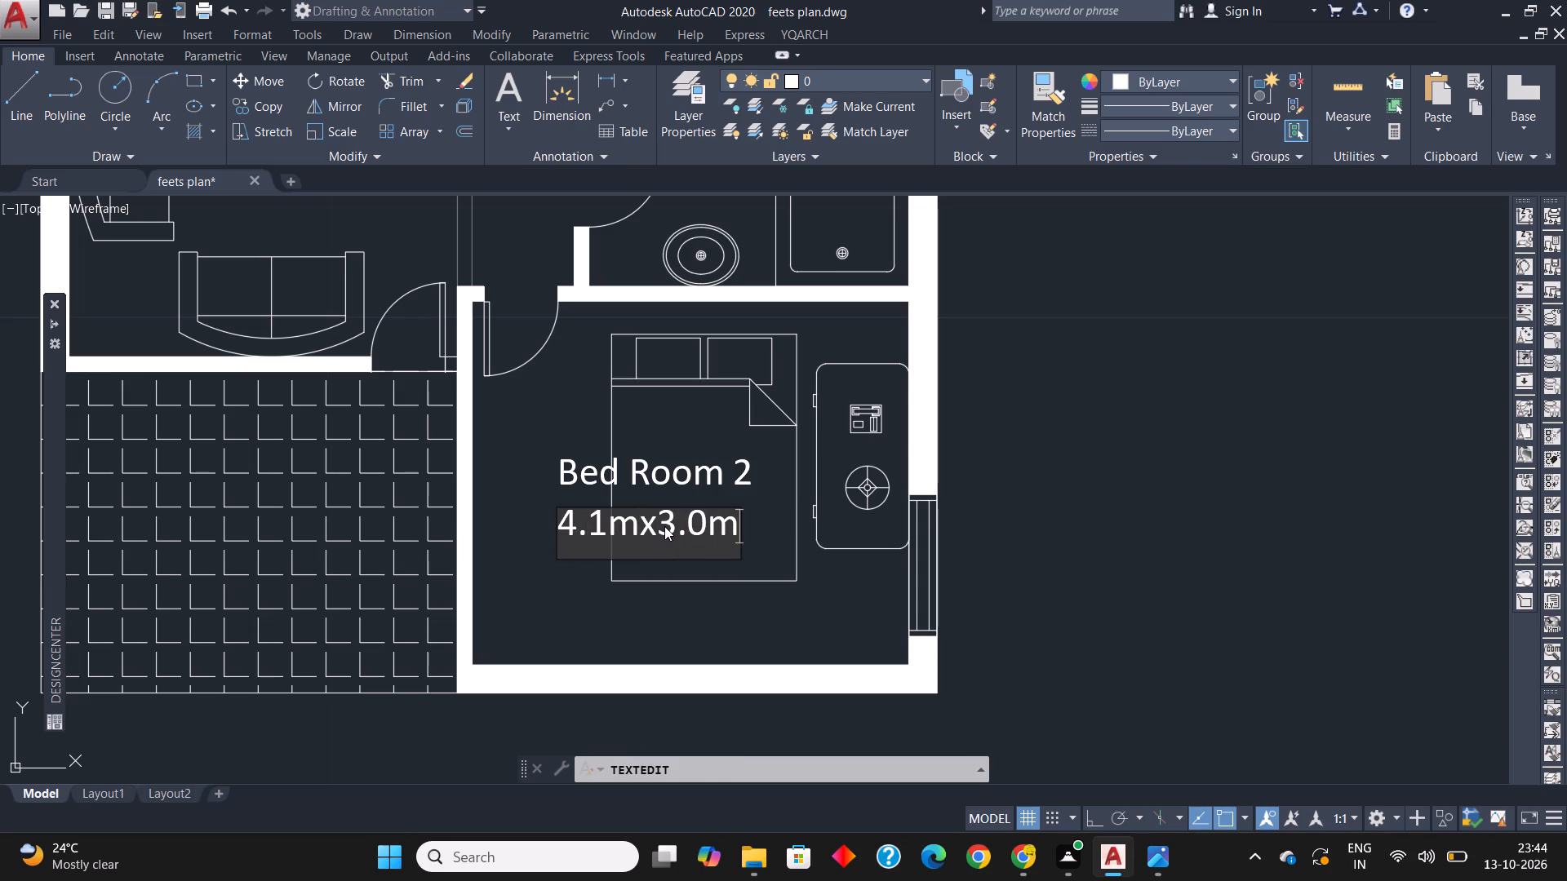
left_click(819, 606)
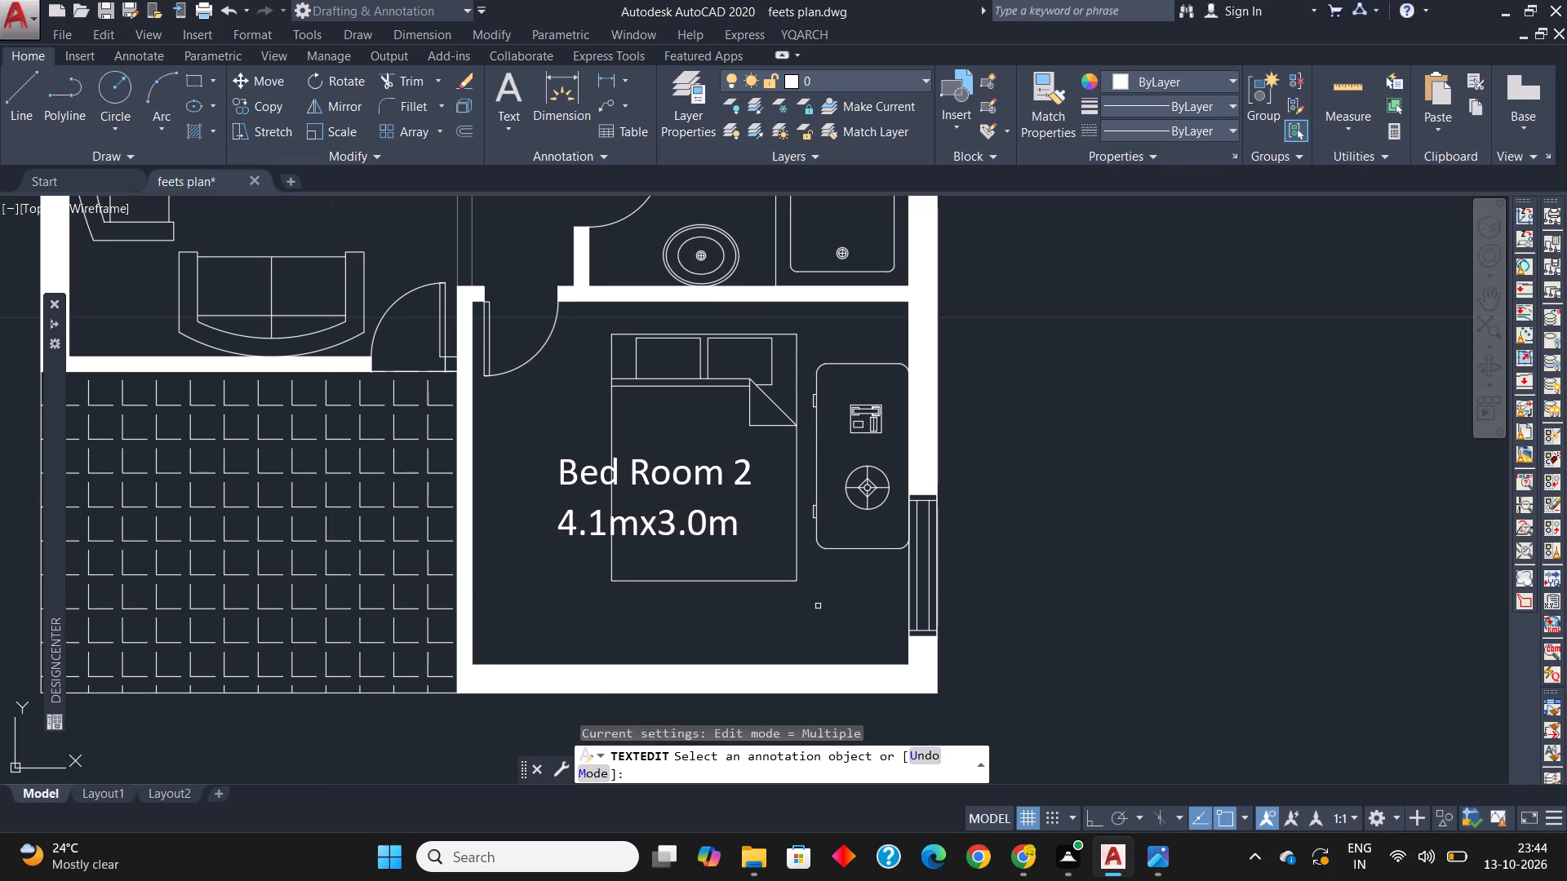
scroll(818, 606, "down", 1)
middle_click_drag(817, 607, 815, 673)
key("Escape")
key("Escape")
key("Escape")
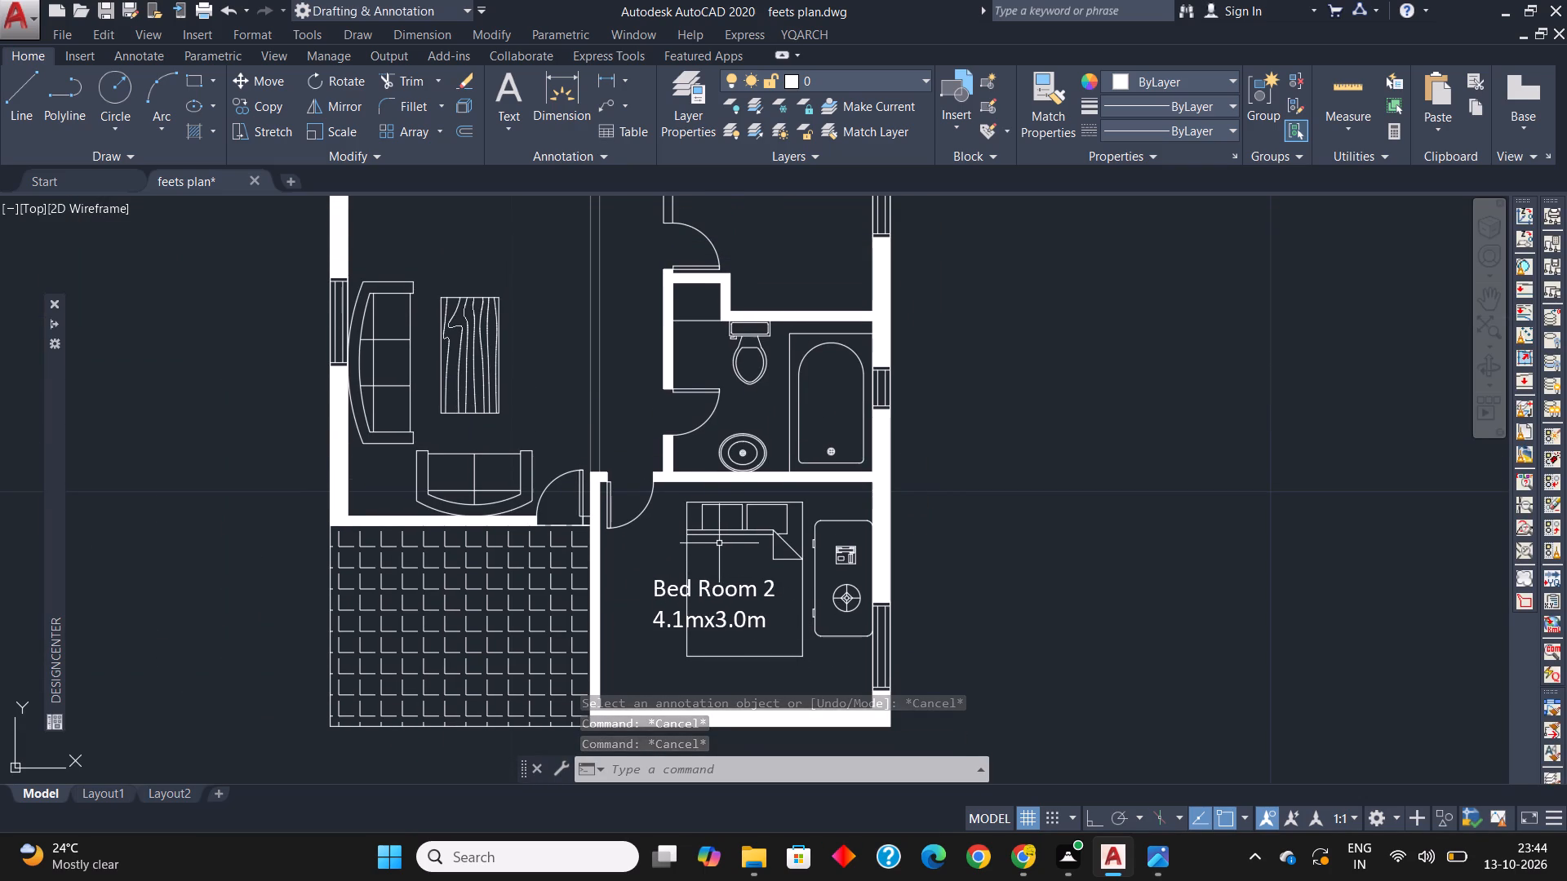
Copy only the name label from the bottom bedroom into the bathroom, between the toilet and the washbasin.
left_click(727, 587)
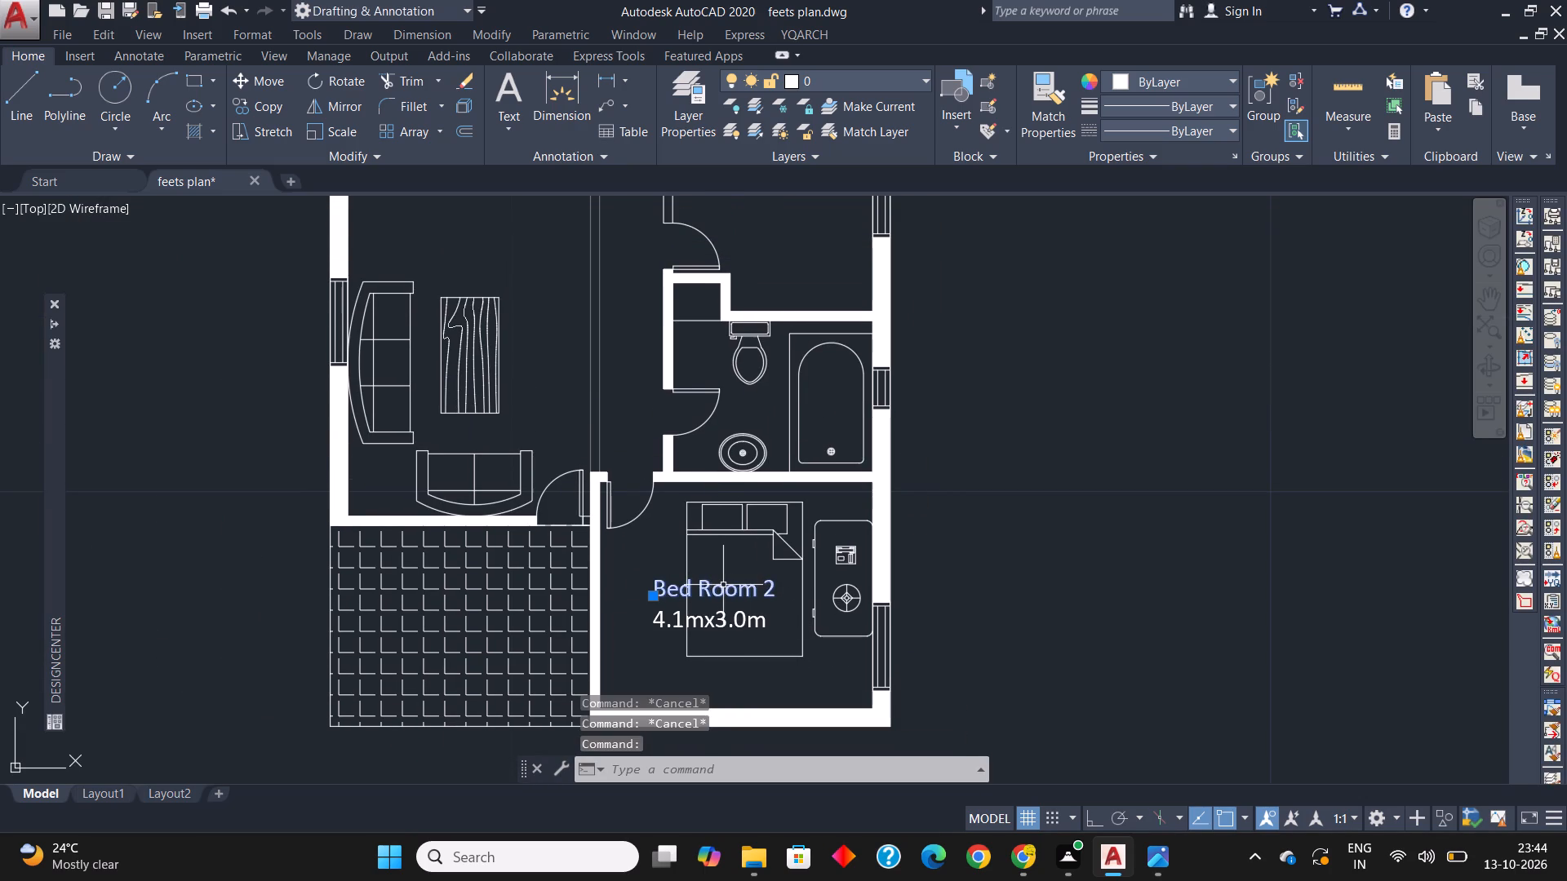
type("co")
key("space")
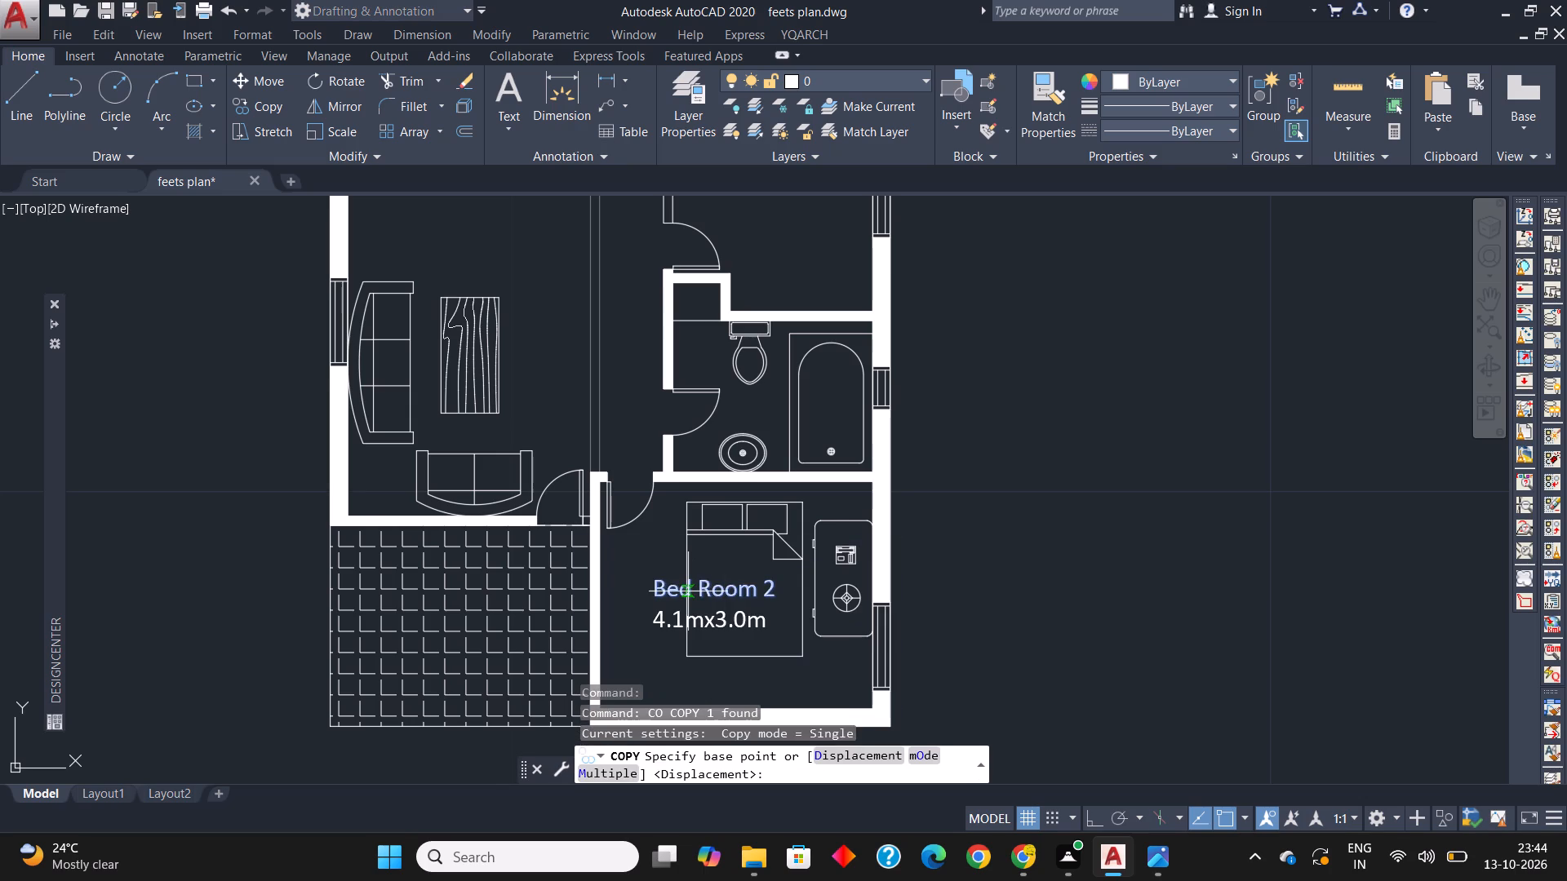
left_click(688, 592)
scroll(751, 407, "up", 2)
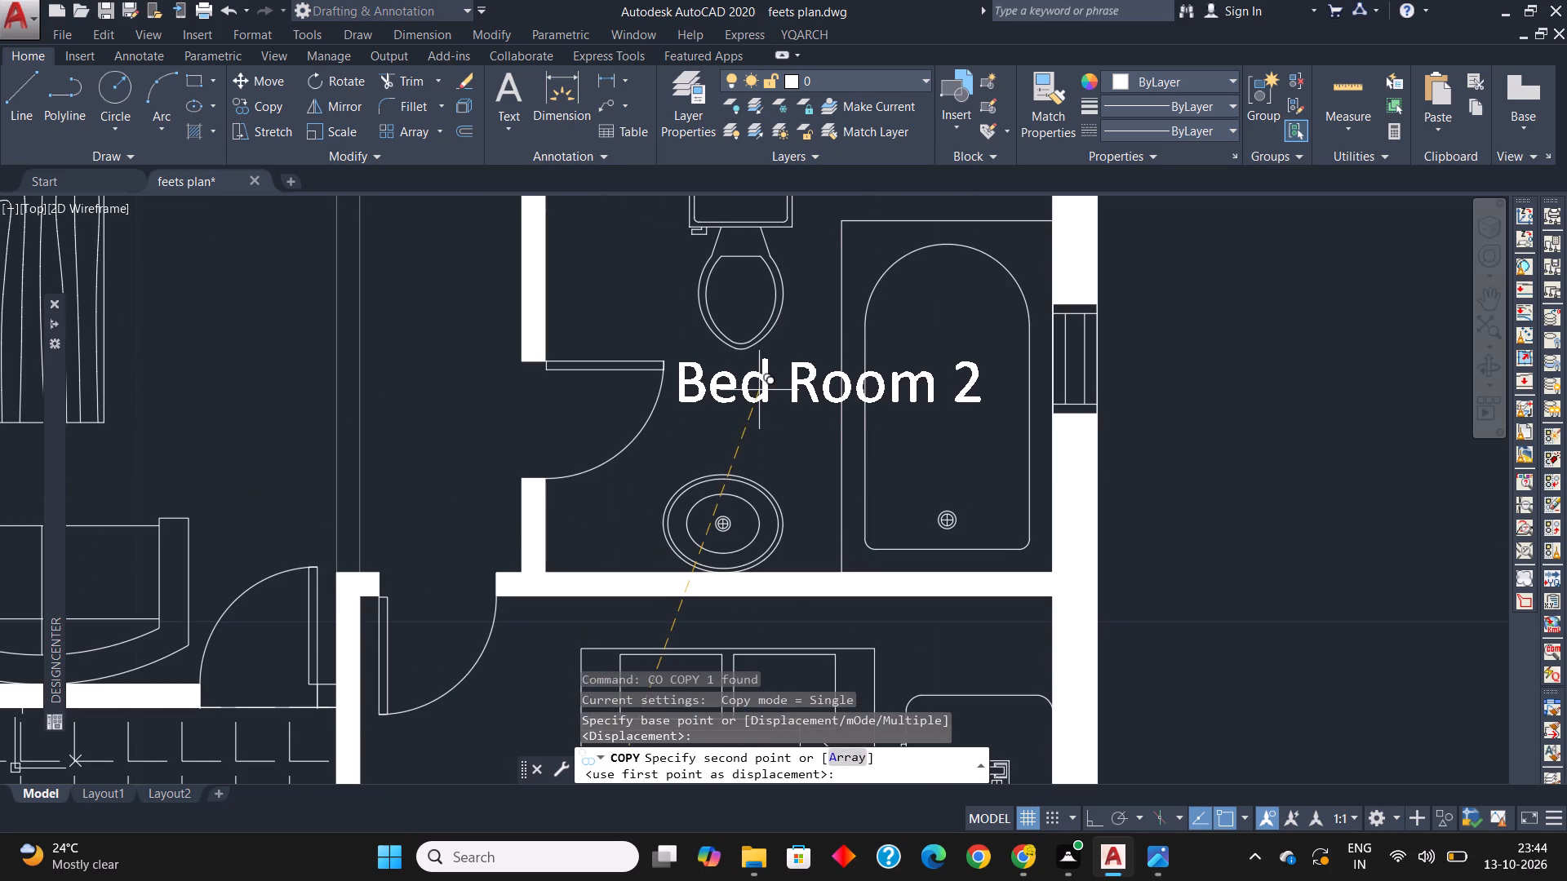
left_click(759, 390)
Change the copied name label in the bathroom to "BATH".
double_click(803, 383)
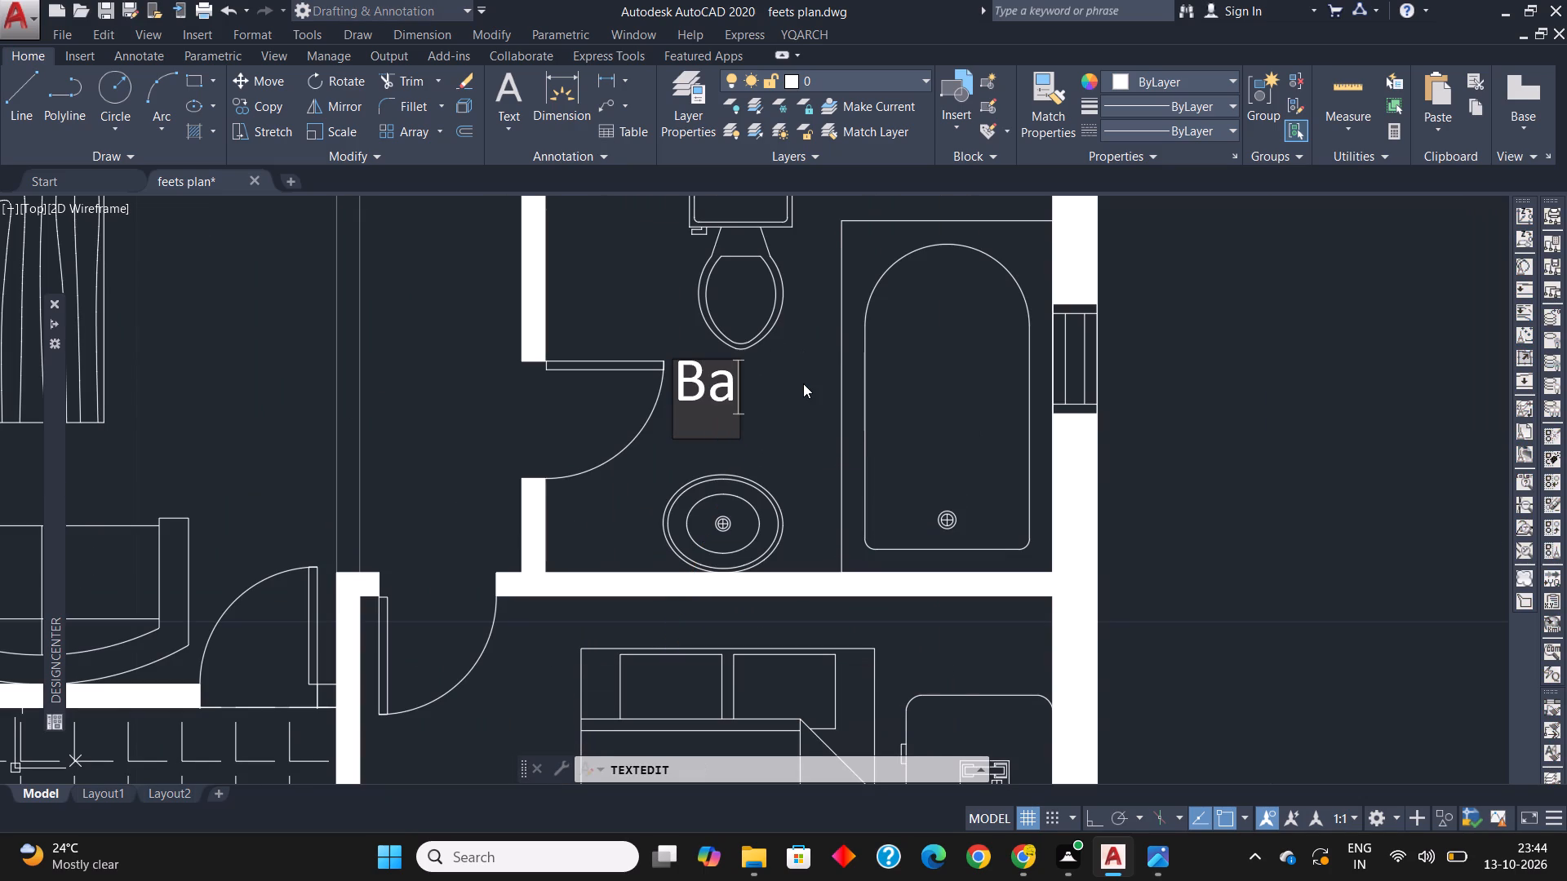
key("Return")
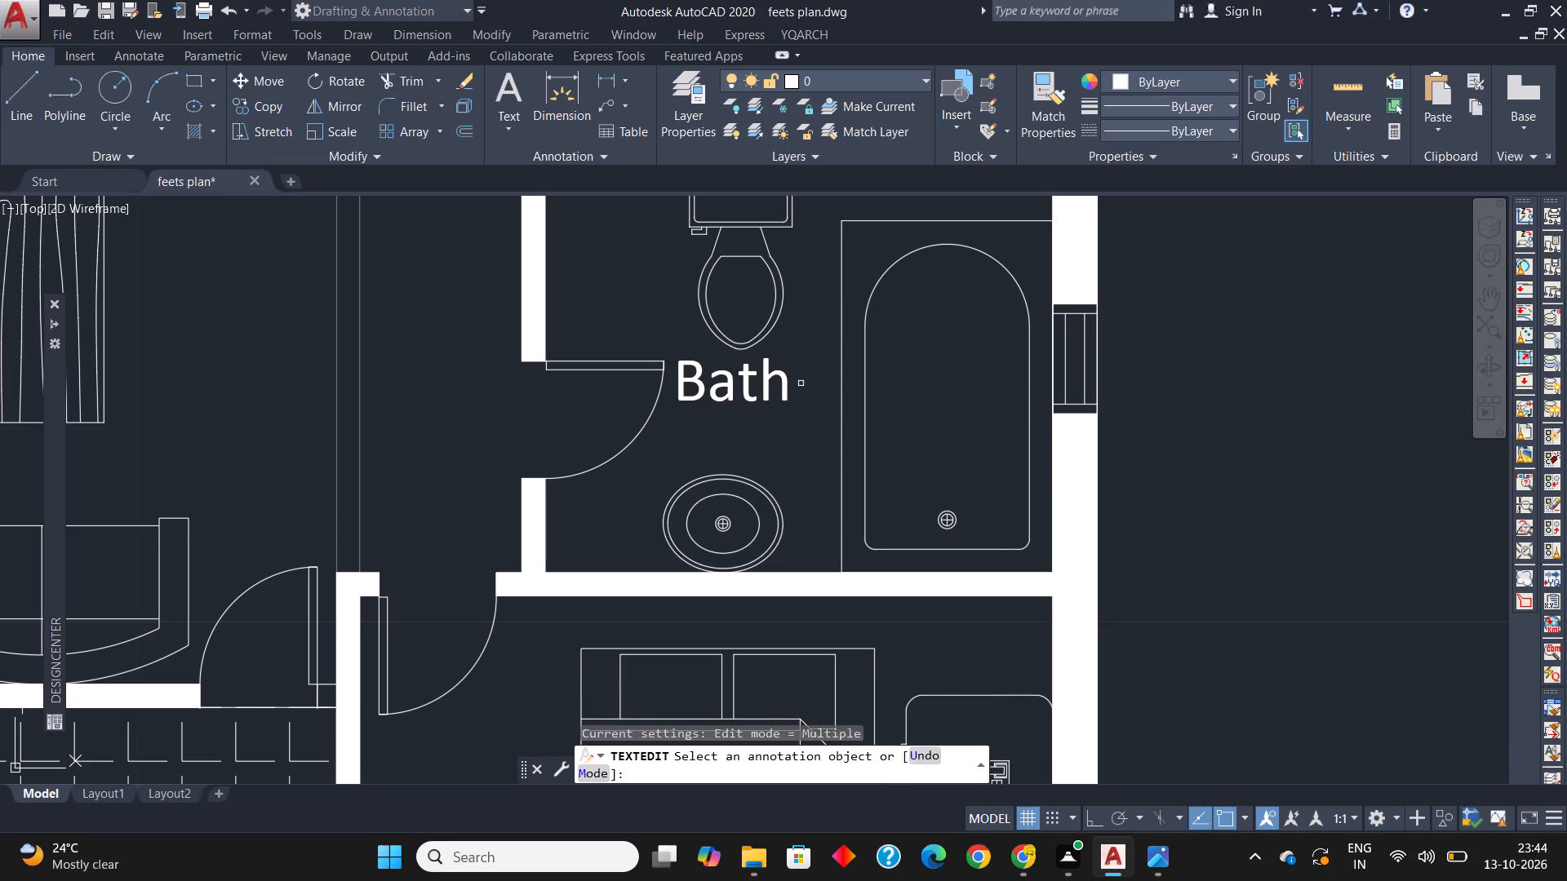
left_click(784, 379)
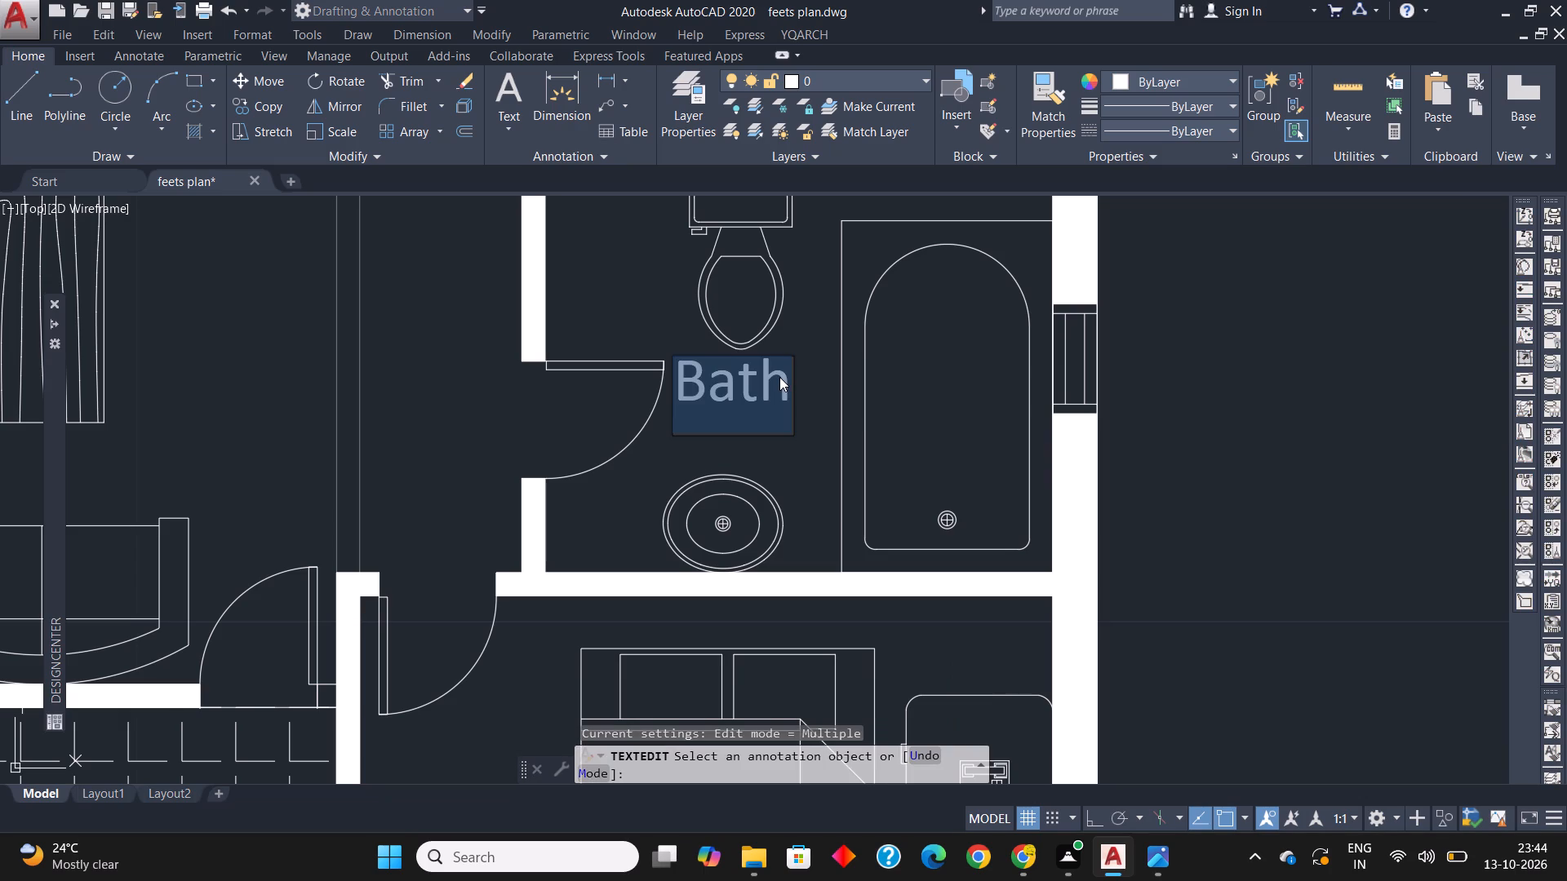
type("BATH")
key("Return")
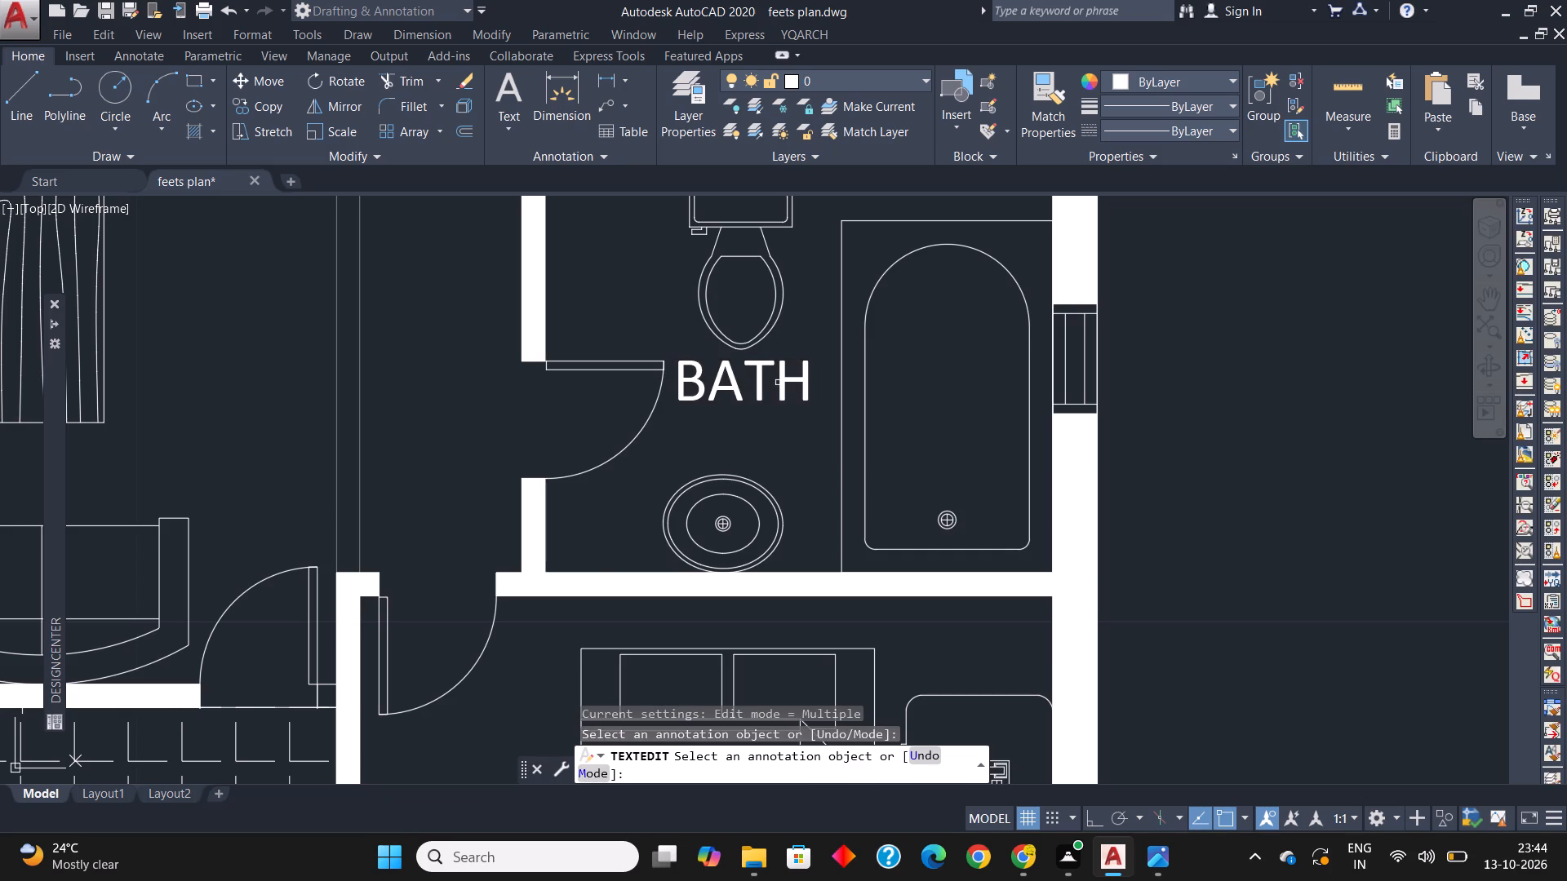
scroll(778, 383, "down", 3)
key("Escape")
key("Escape")
Copy the name and size lines of the bedroom above the bathroom together into the living area, over the coffee table's lower end.
middle_click_drag(530, 411, 597, 478)
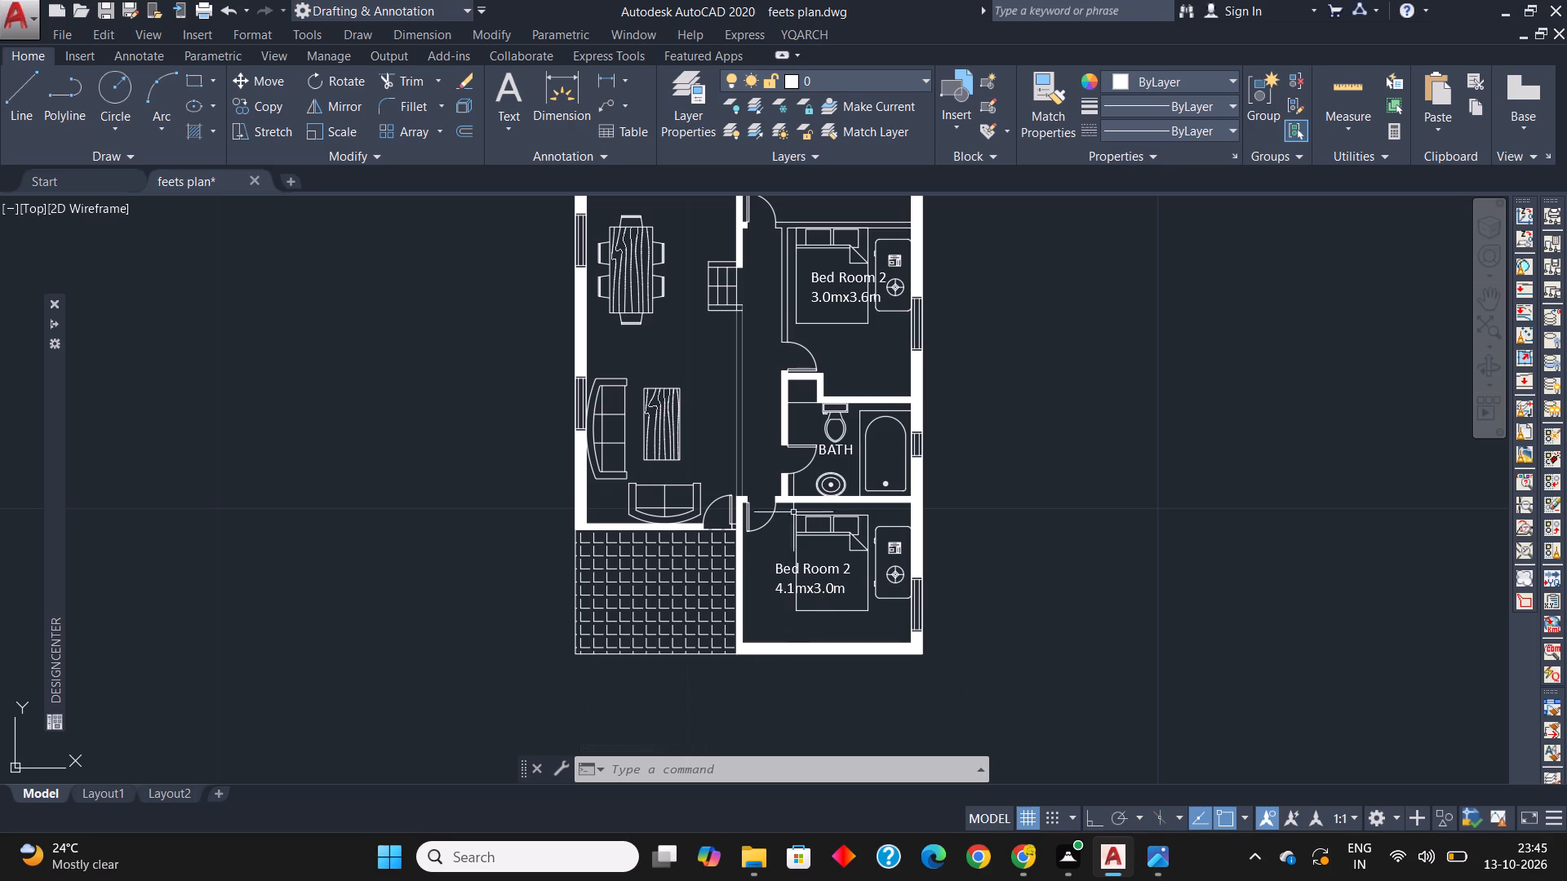
middle_click_drag(798, 498, 822, 595)
scroll(857, 379, "up", 1)
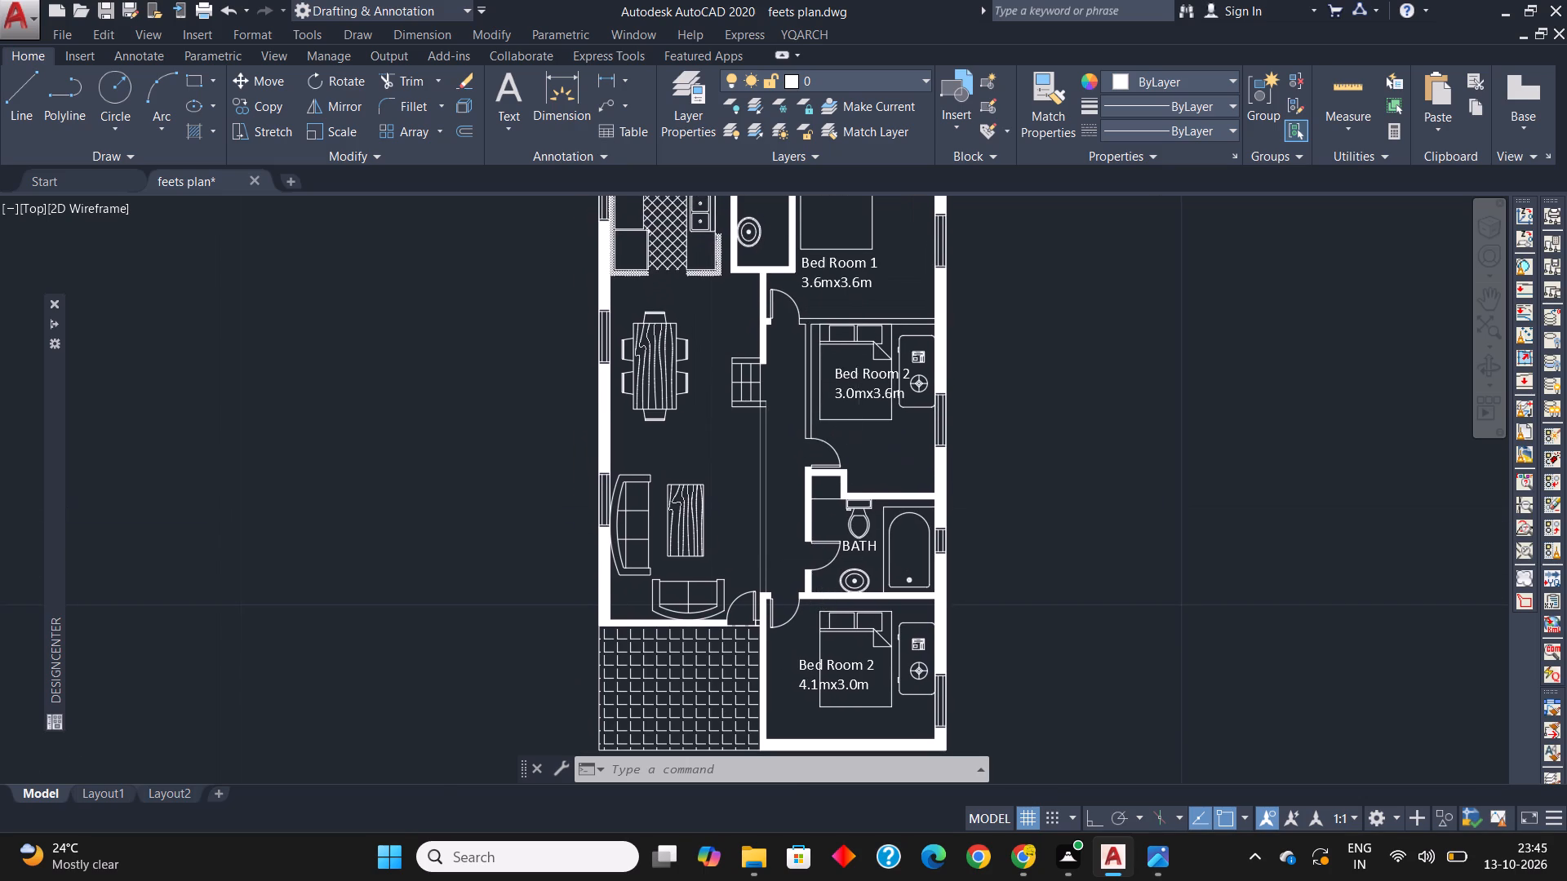
scroll(857, 379, "up", 1)
left_click(863, 342)
left_click(809, 427)
type("CO")
key("space")
left_click(808, 418)
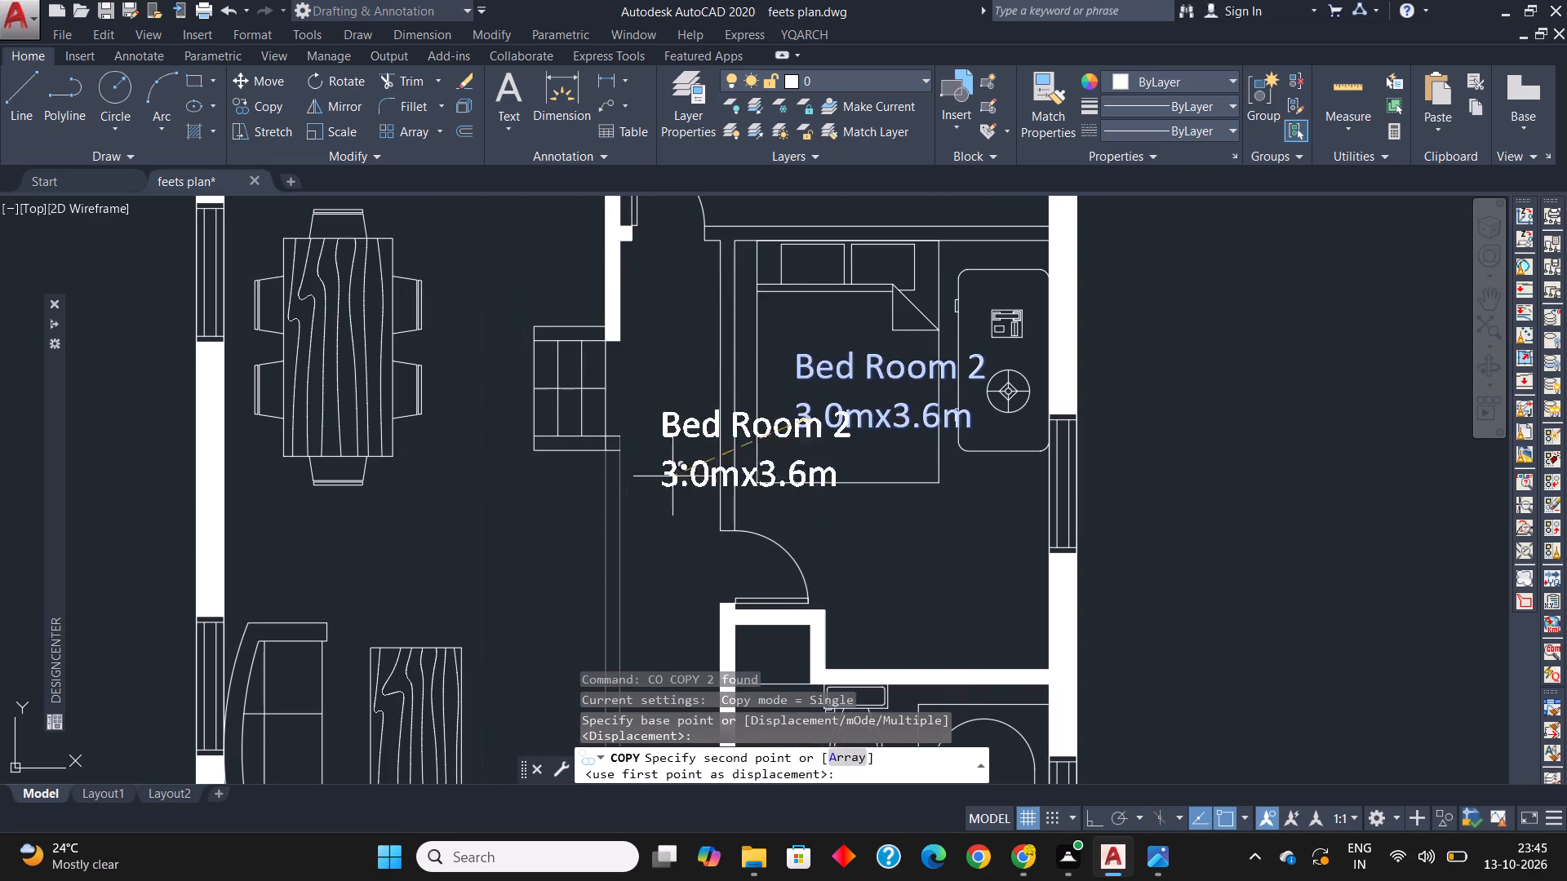
scroll(597, 540, "down", 1)
middle_click_drag(597, 540, 806, 364)
scroll(693, 529, "up", 1)
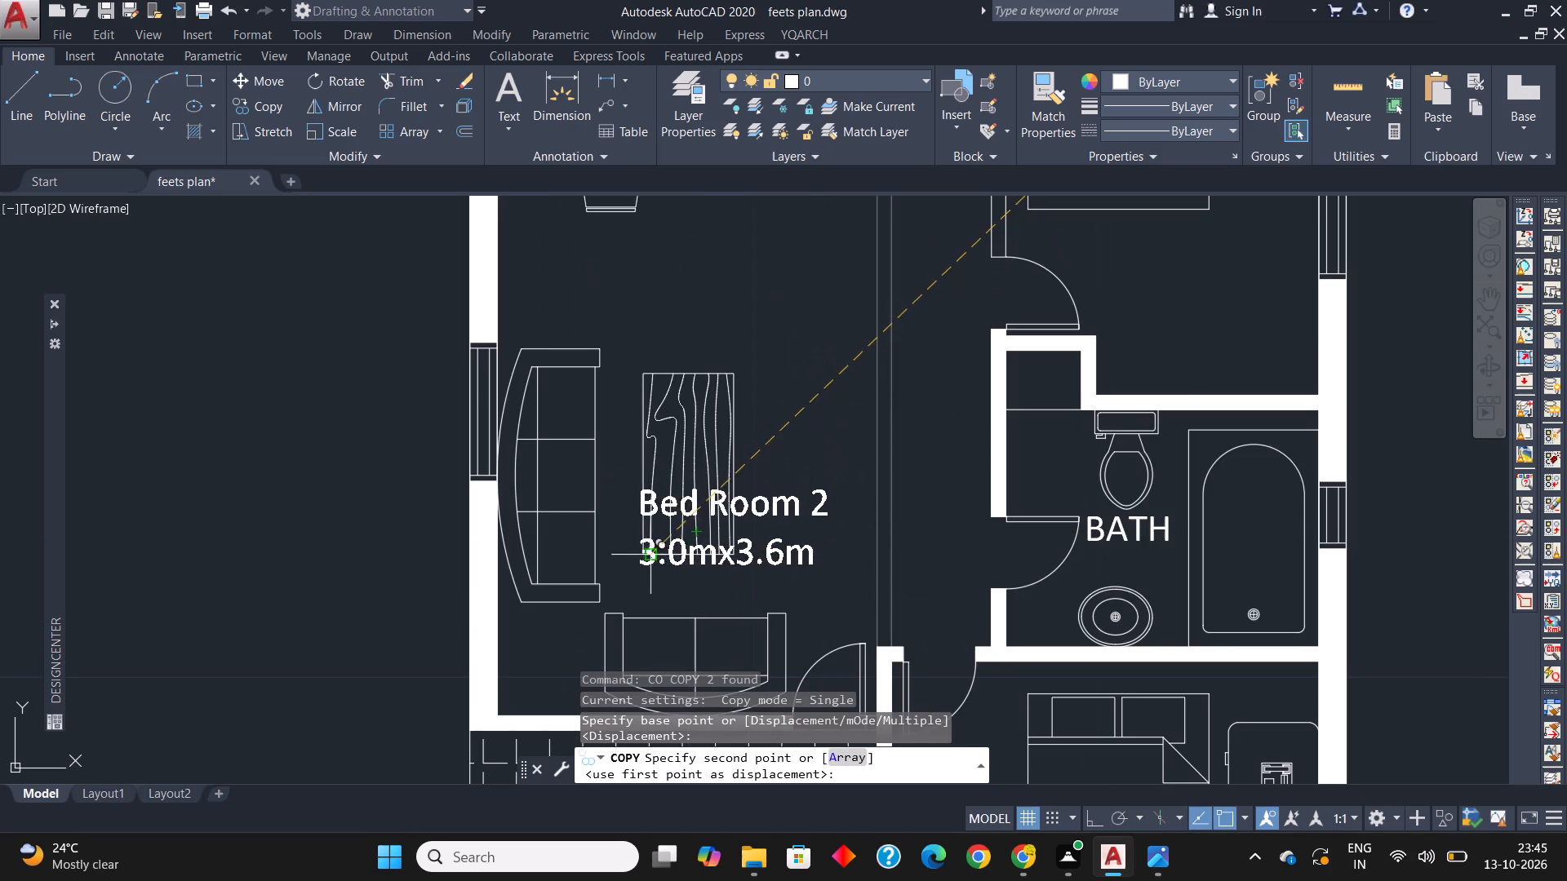
scroll(648, 581, "up", 1)
left_click(648, 581)
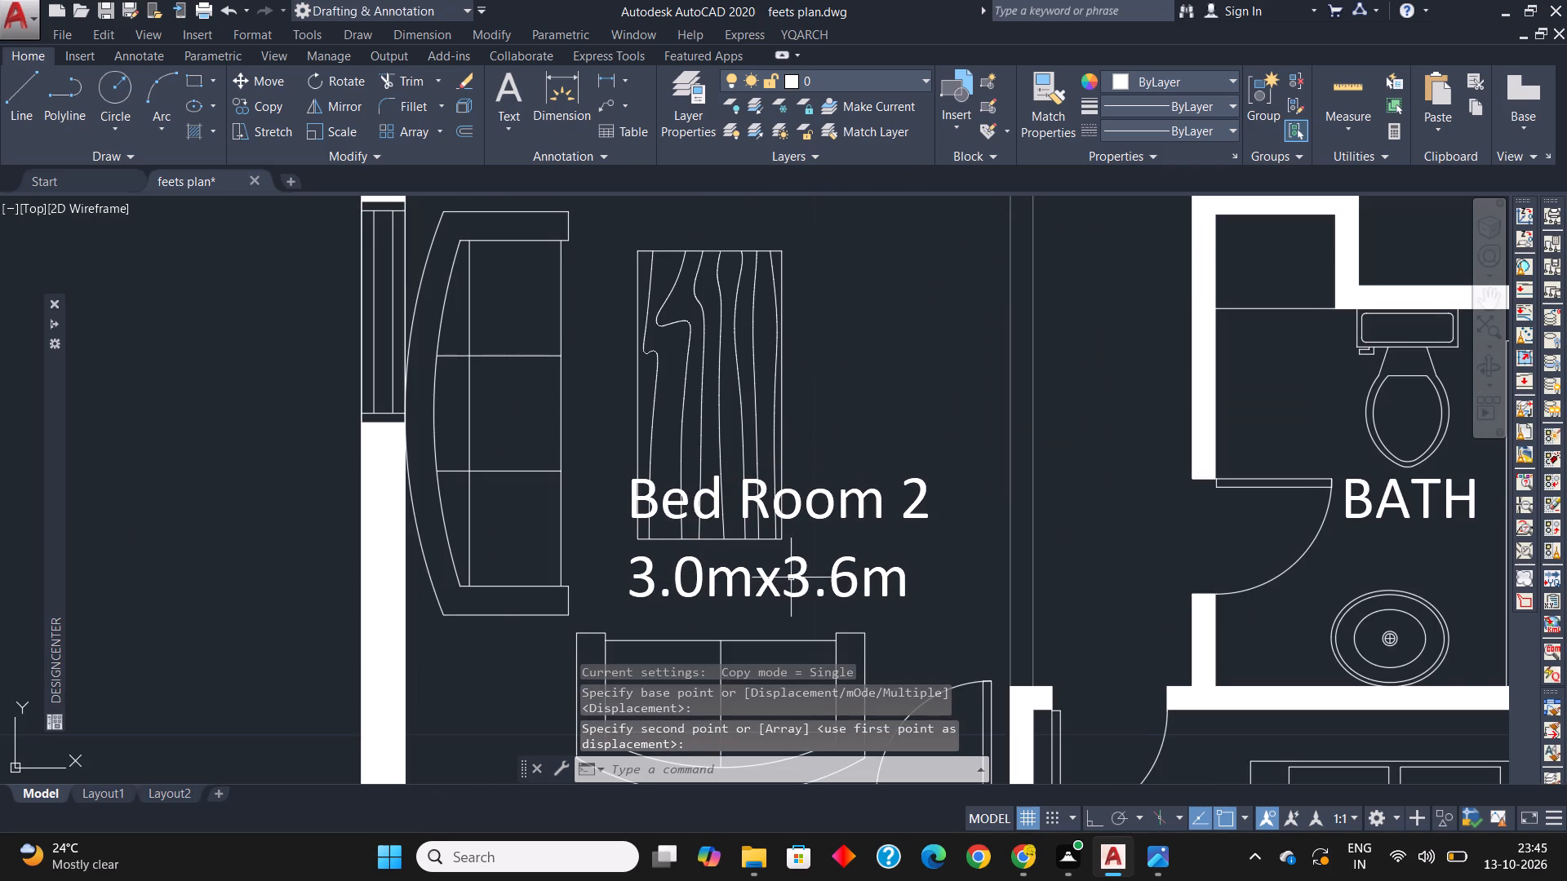
Change the copied name label by the coffee table to "Living Room".
double_click(835, 509)
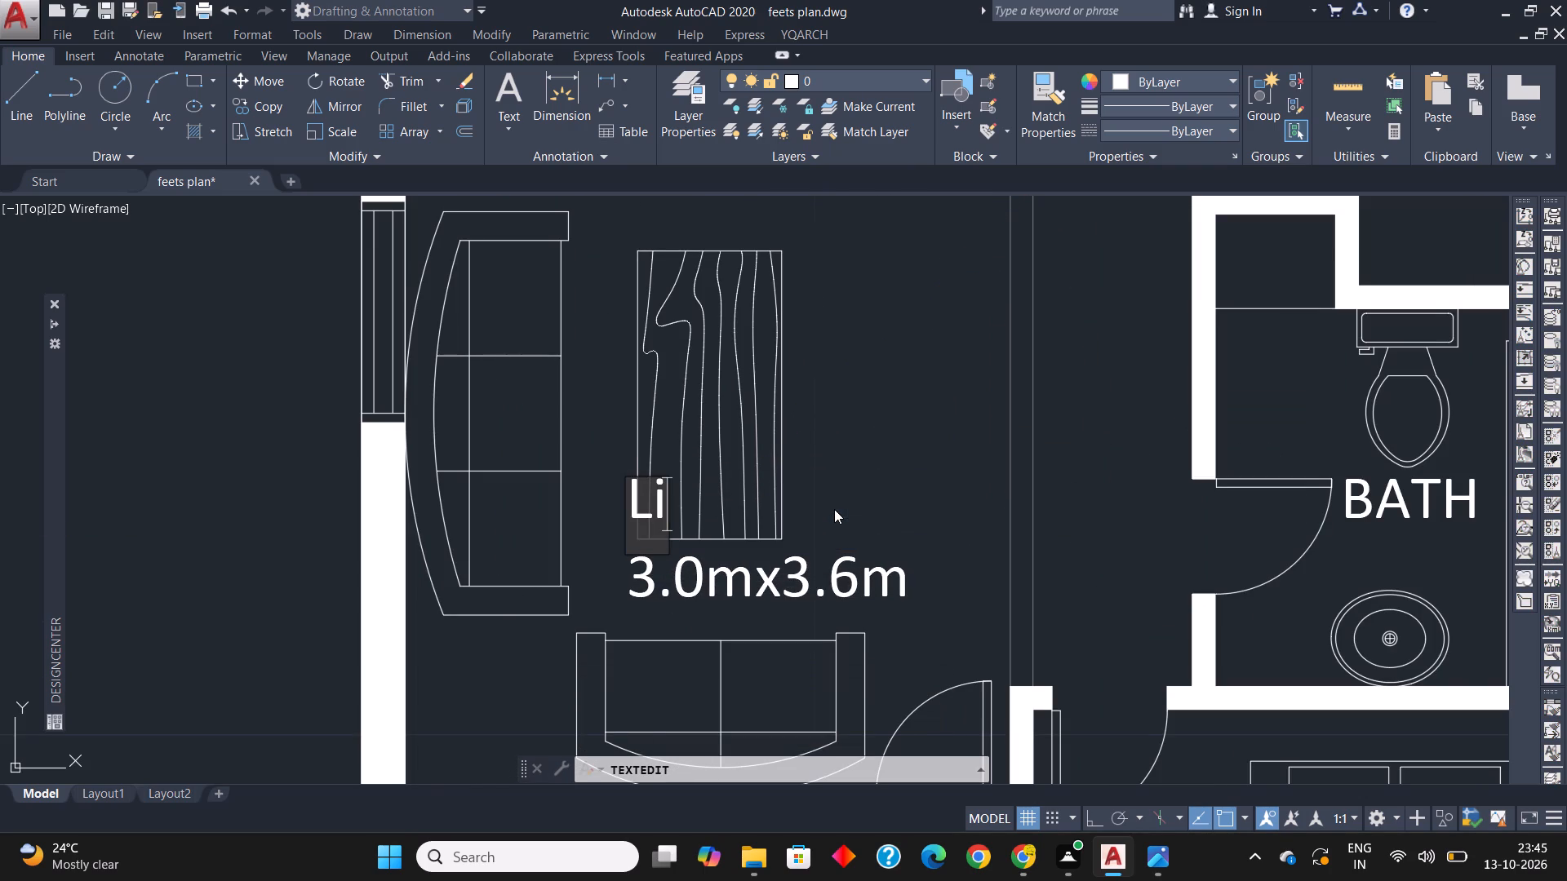
type("ving")
key("space")
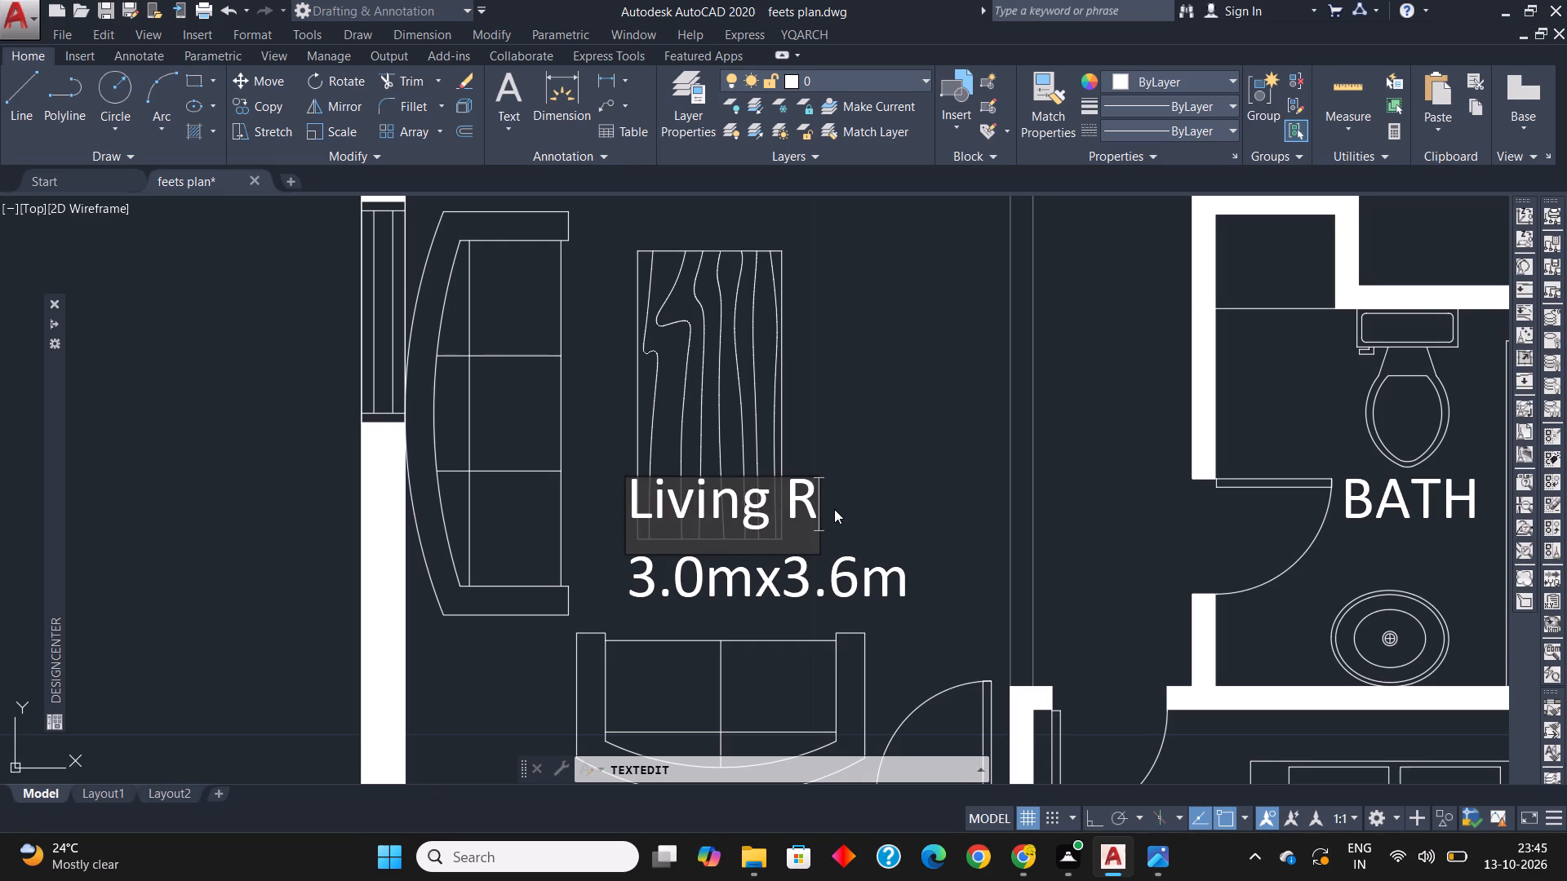
type("oom")
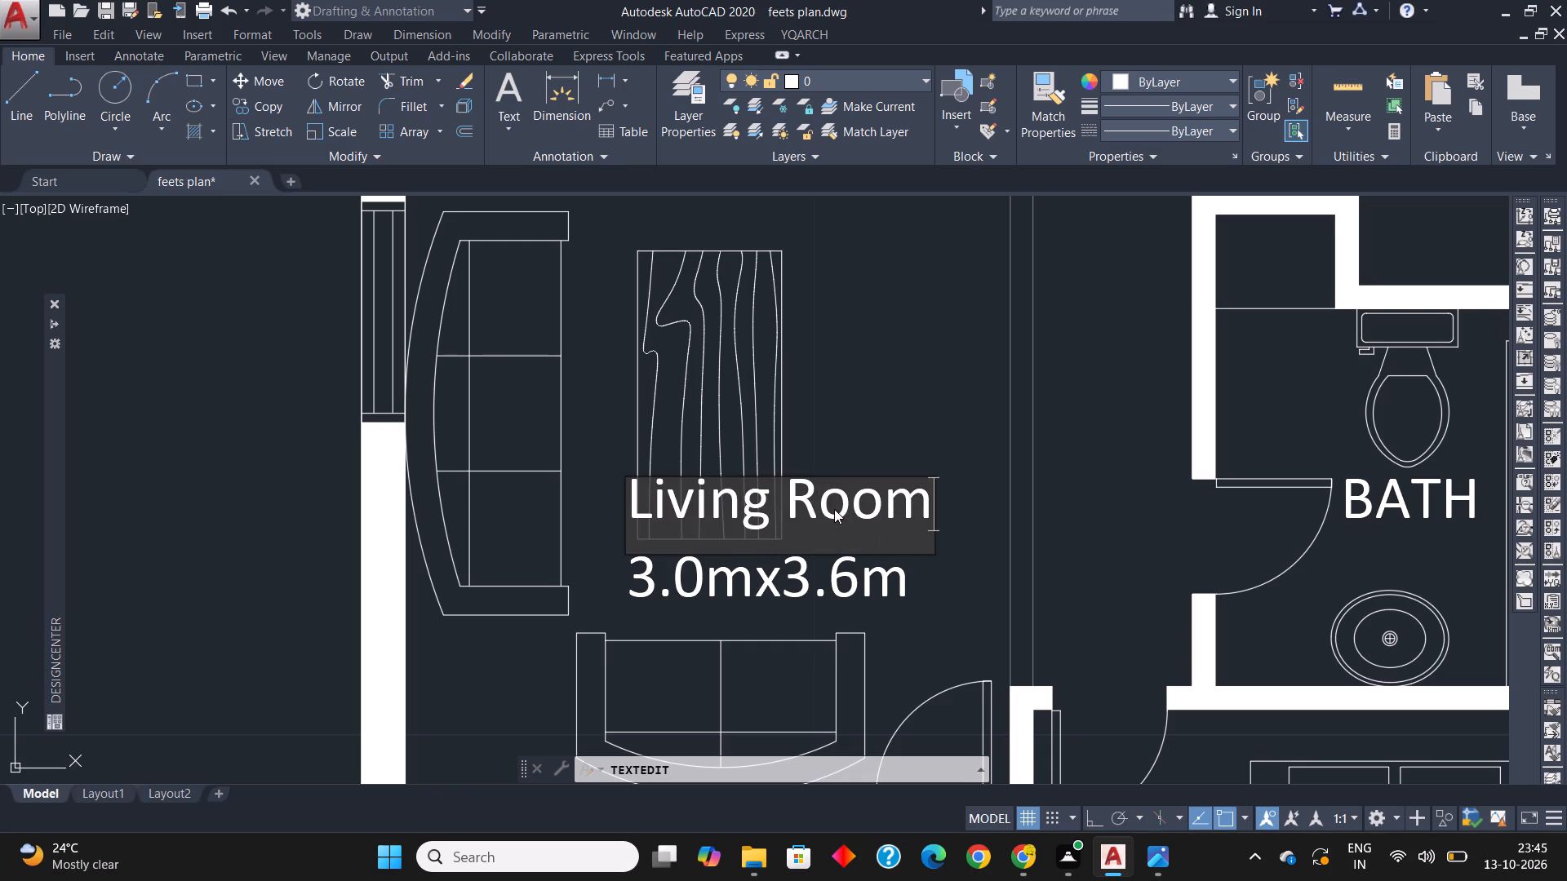
key("Return")
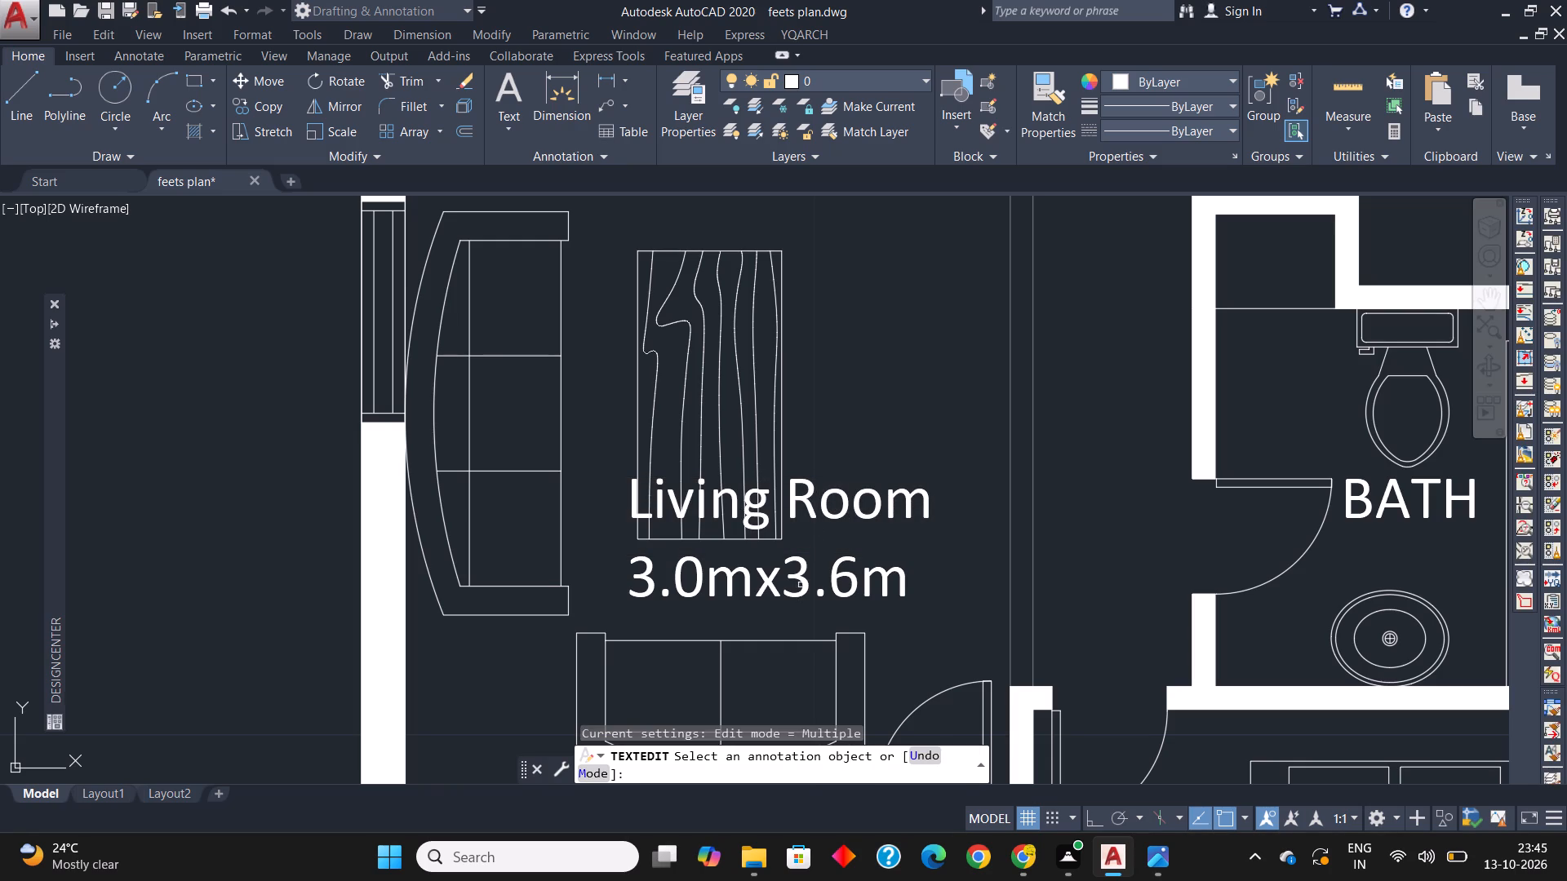
Change the size line under the Living Room label to "3.2mx3.6m".
left_click(801, 581)
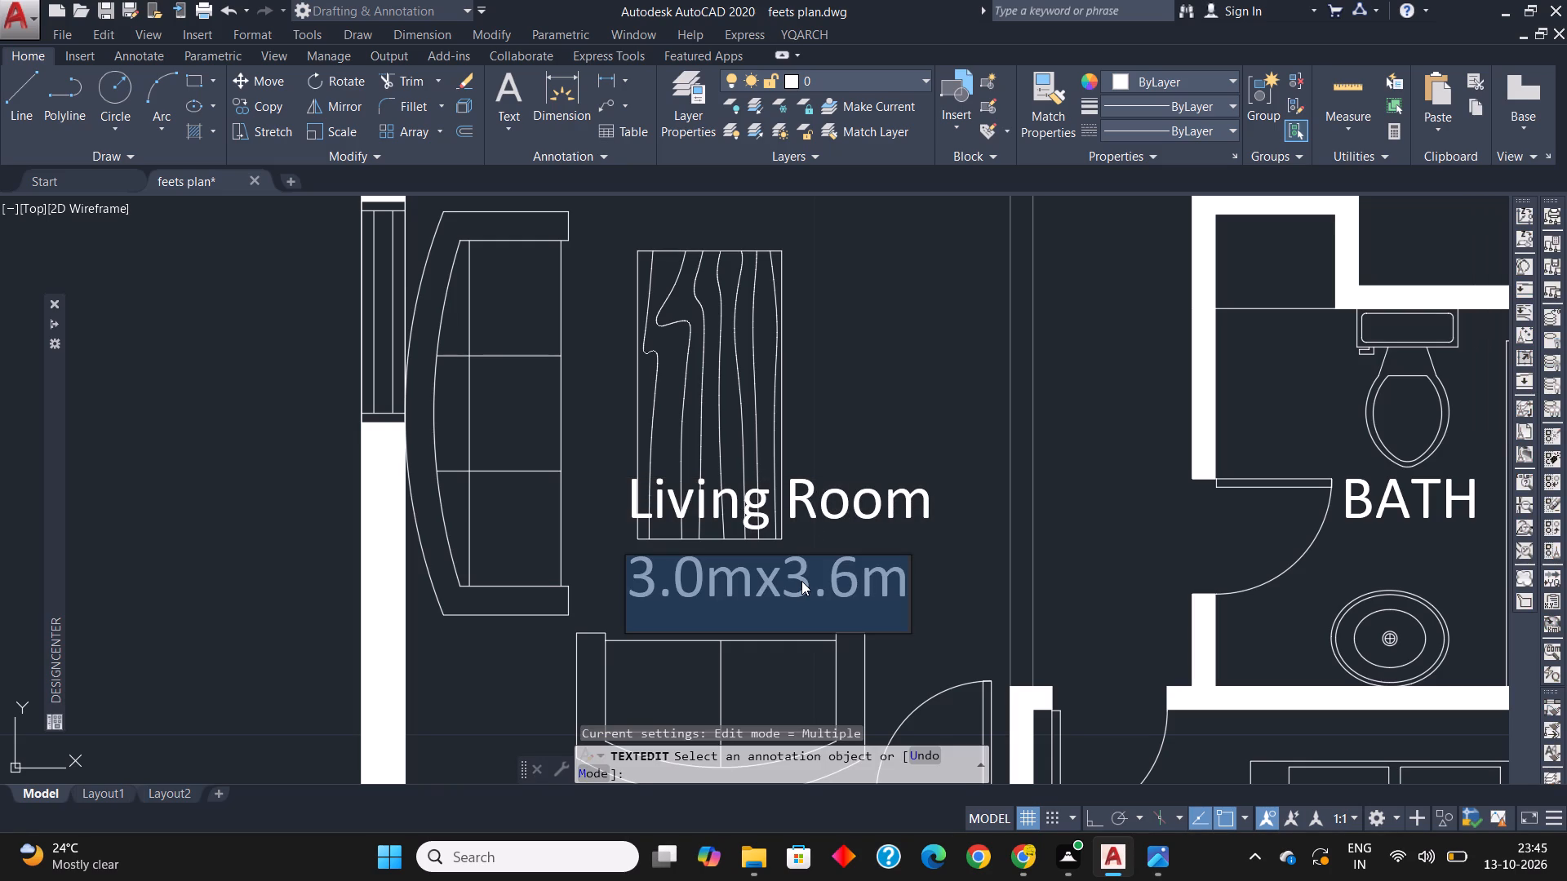
type("3.2")
type("mx3.6m")
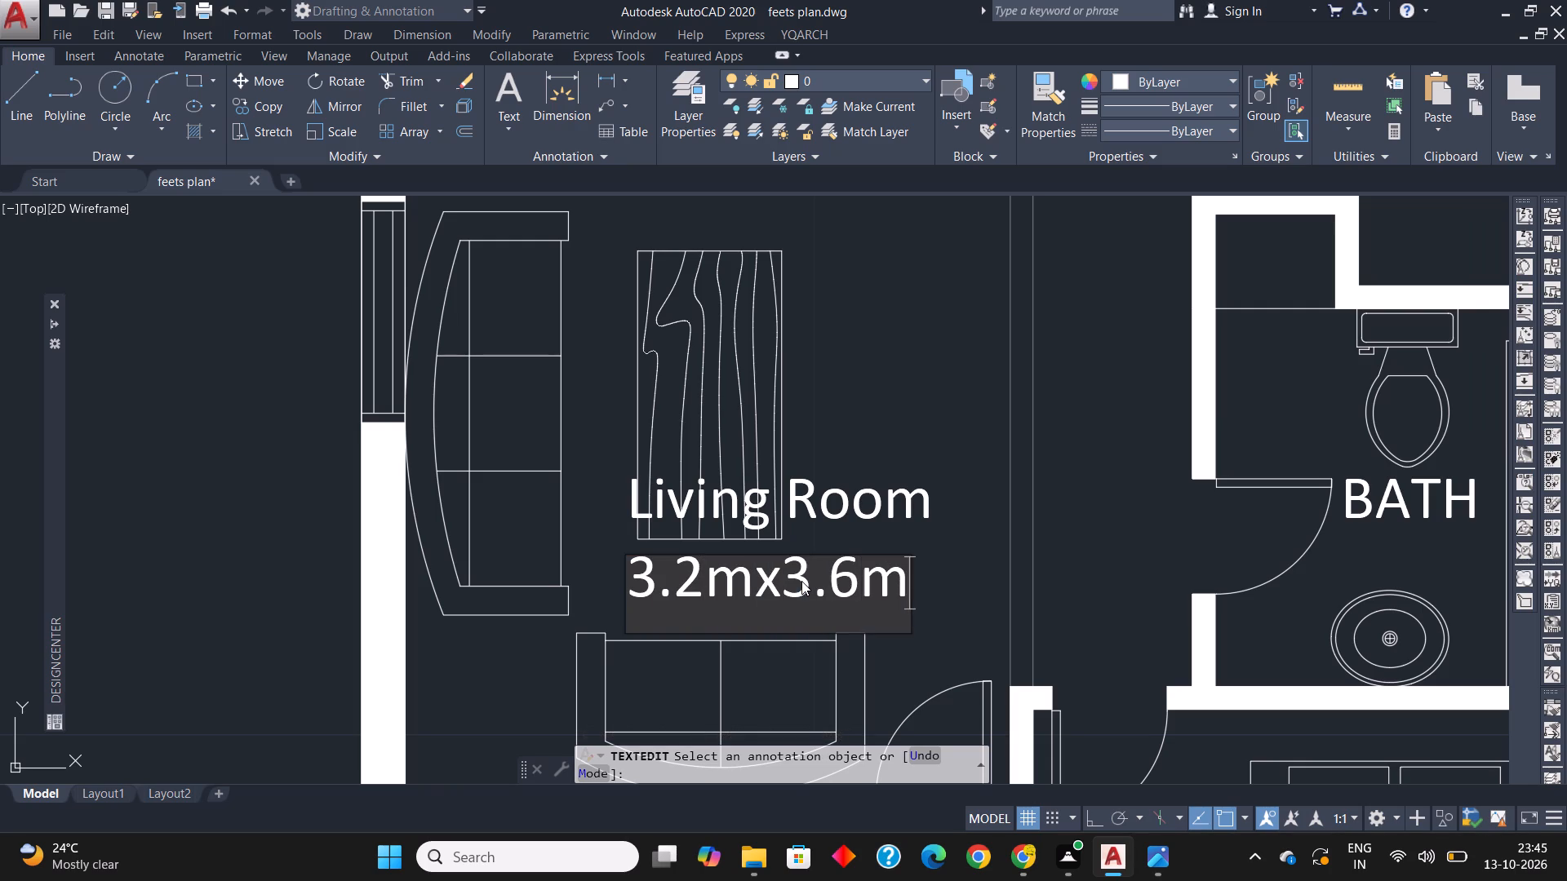
left_click(897, 422)
scroll(796, 503, "down", 2)
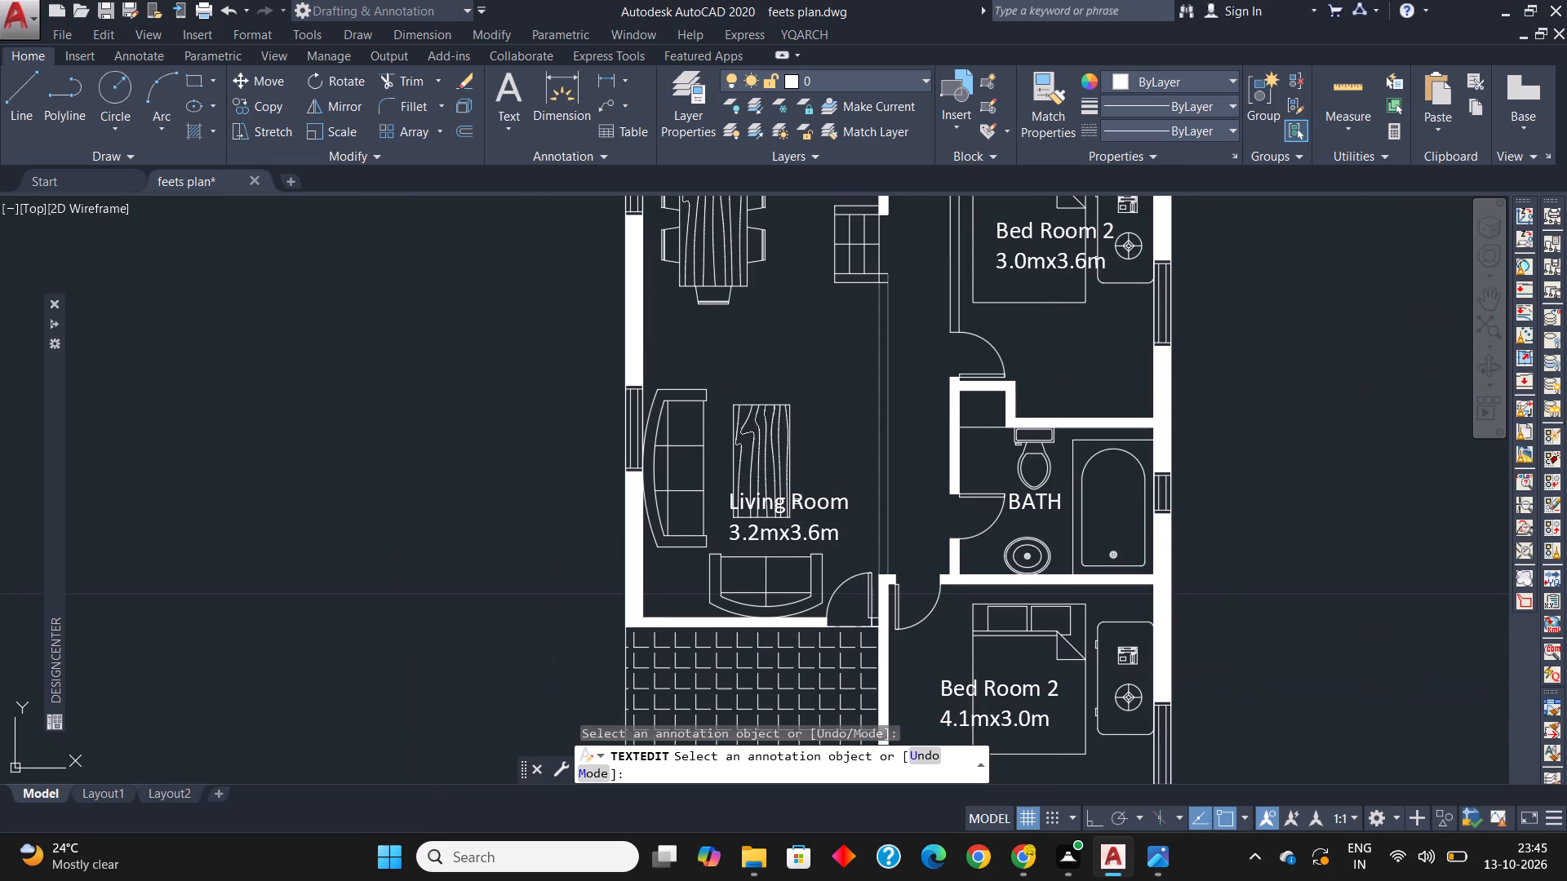
middle_click_drag(790, 518, 790, 618)
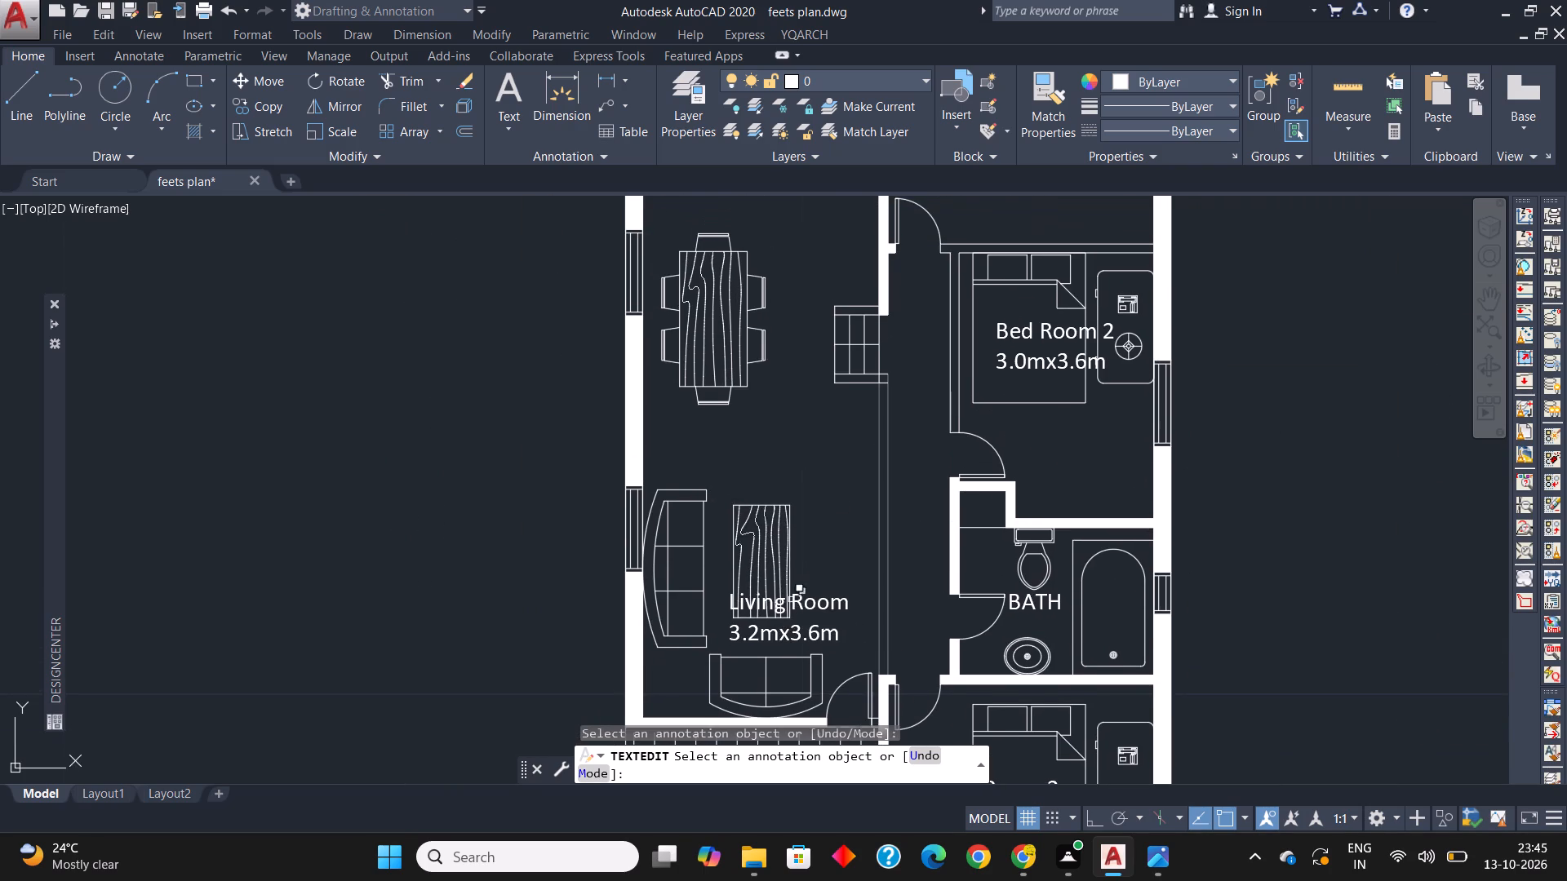
middle_click_drag(804, 605, 793, 531)
key("Escape")
key("Escape")
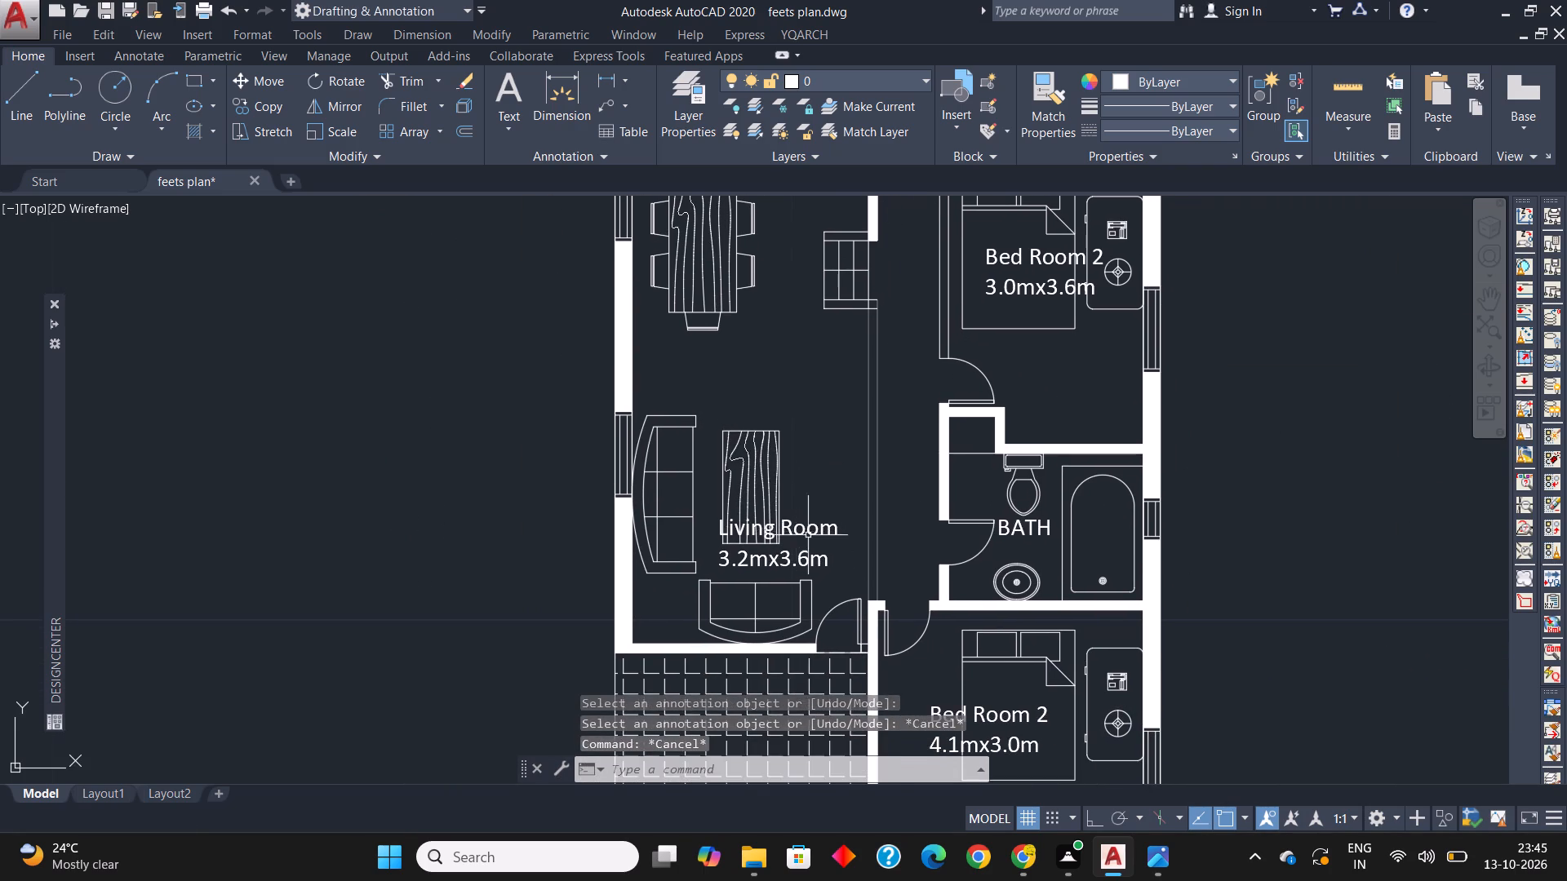
Copy the Living Room name and size lines together onto the dining table.
scroll(810, 537, "up", 1)
left_click(848, 490)
left_click(816, 595)
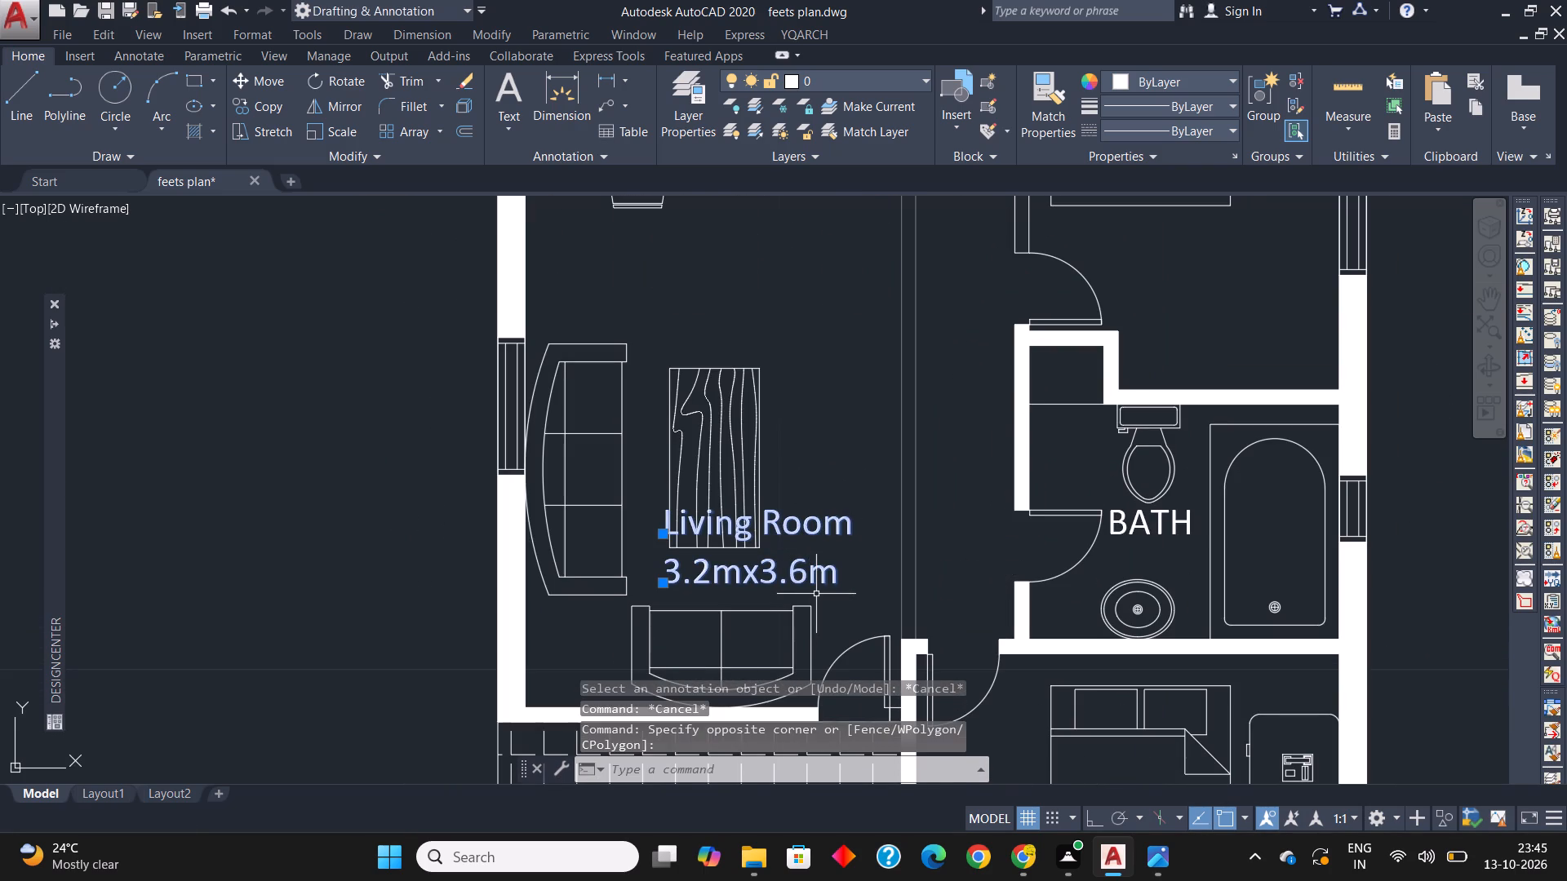
type("co")
key("space")
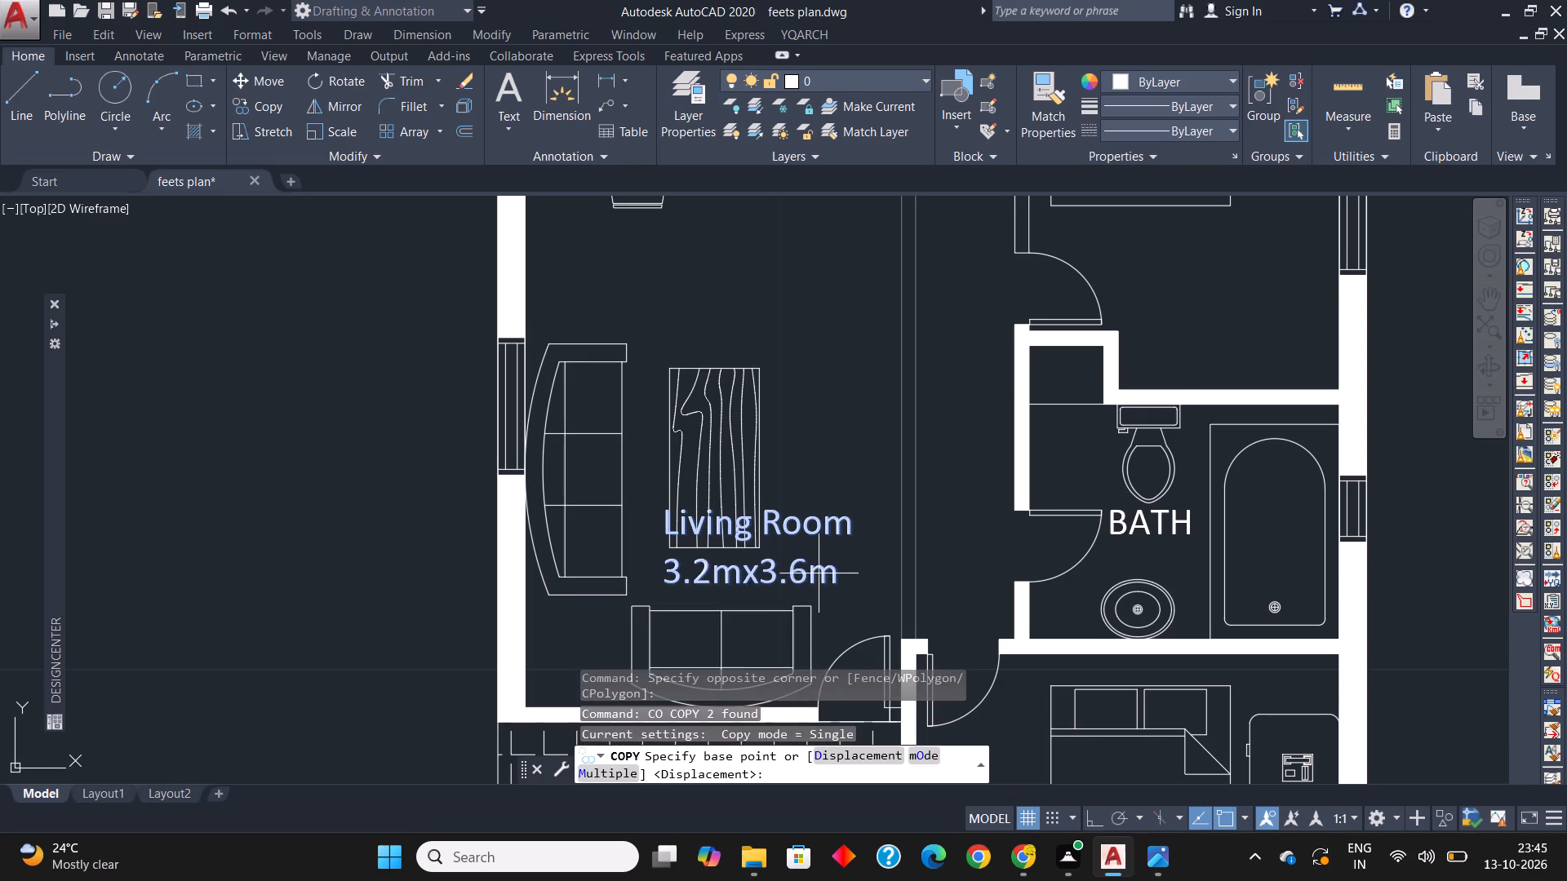
left_click(819, 573)
scroll(797, 528, "down", 1)
middle_click_drag(797, 528, 806, 593)
middle_click_drag(784, 427, 797, 568)
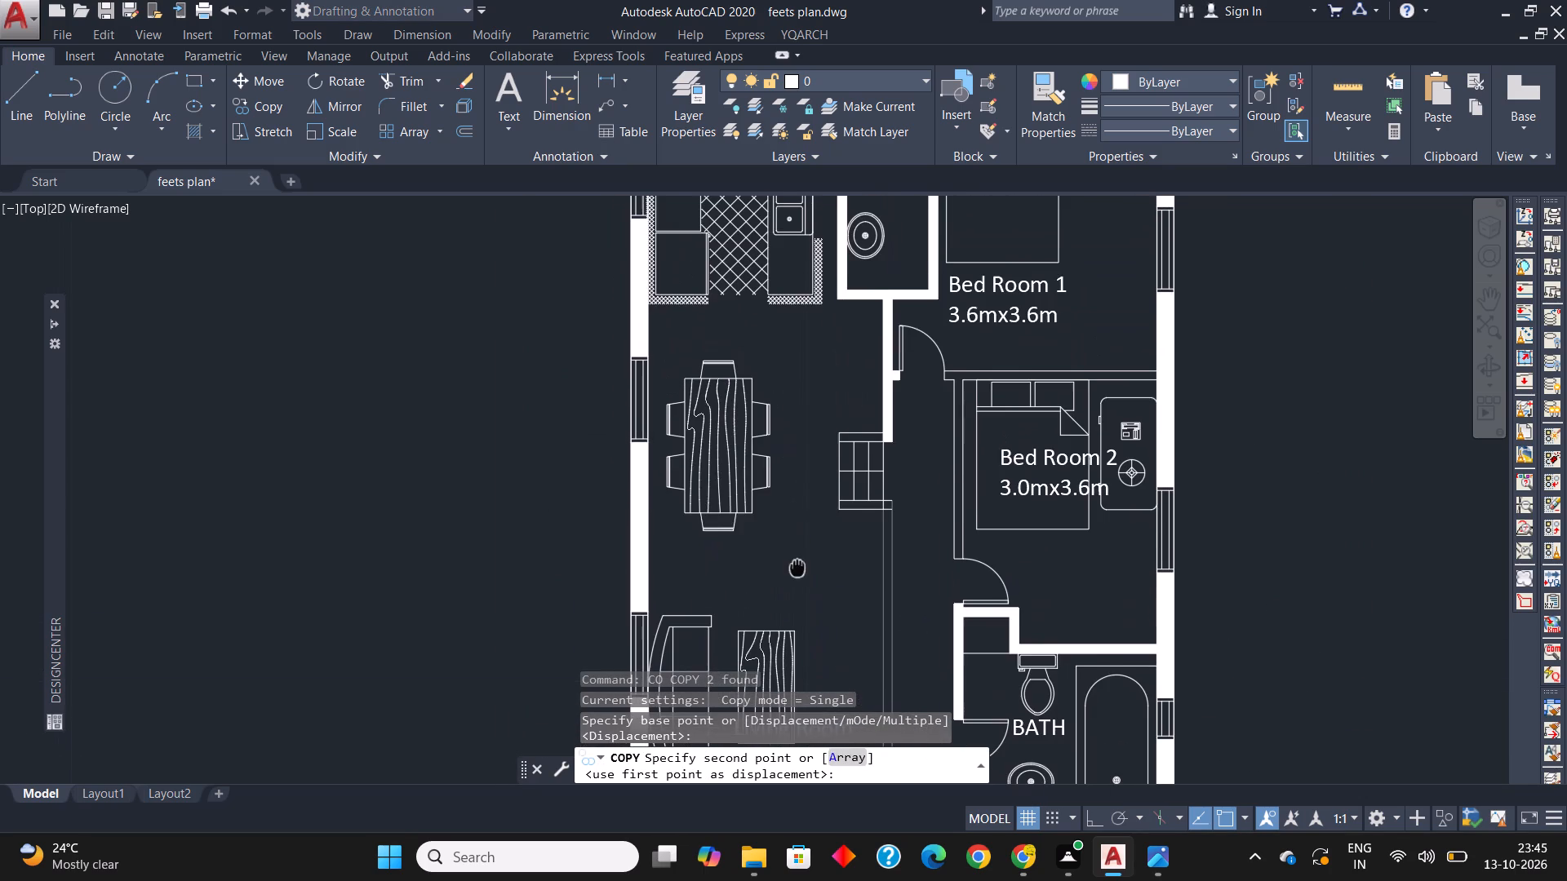
middle_click_drag(797, 568, 797, 567)
scroll(797, 457, "up", 1)
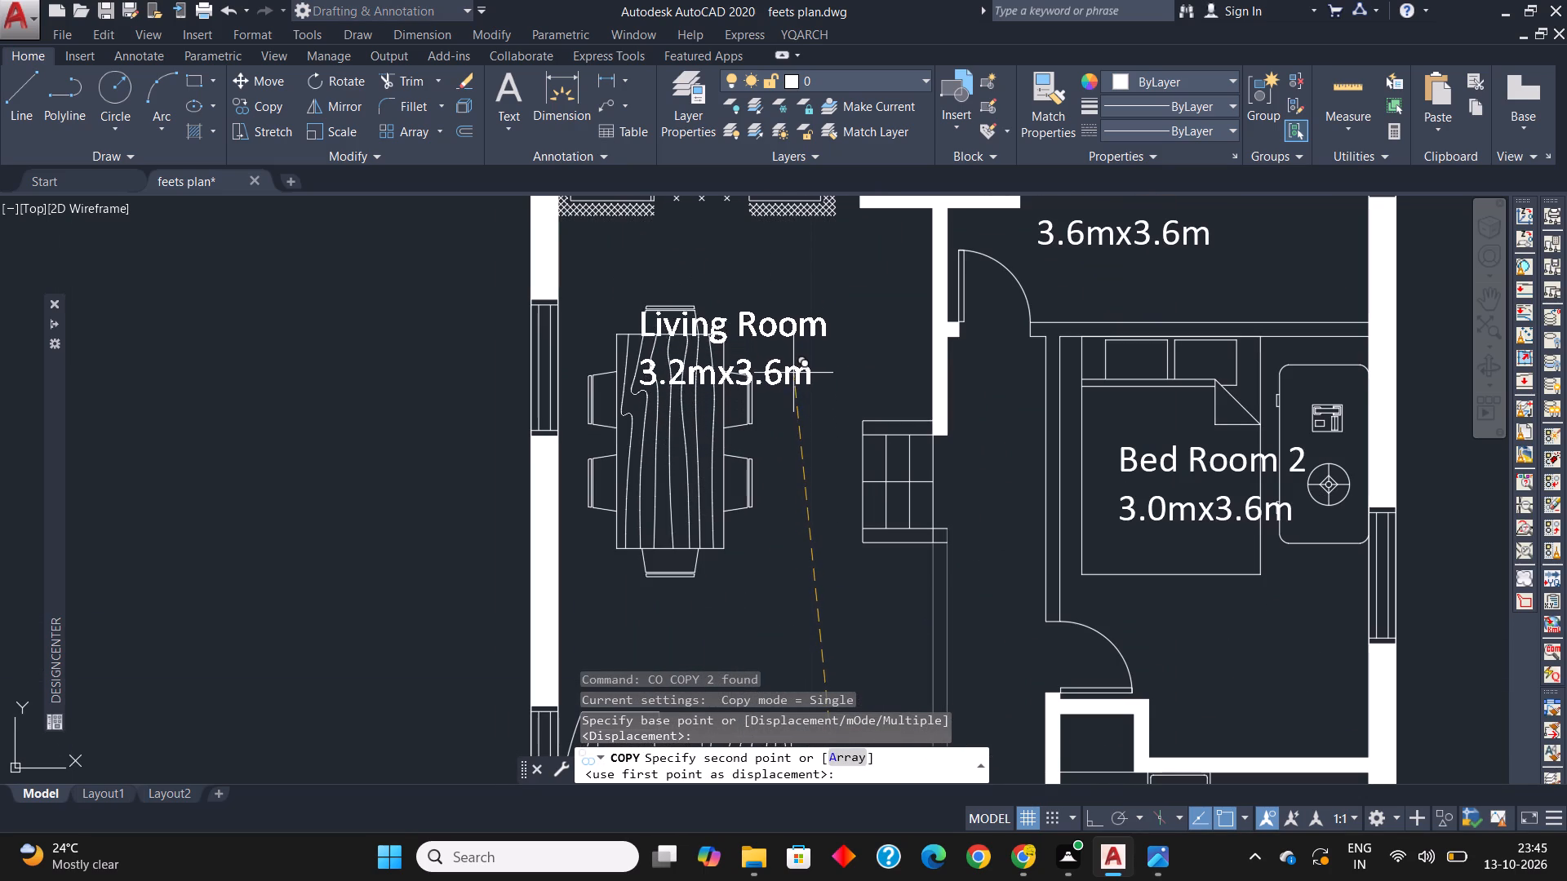
left_click(803, 437)
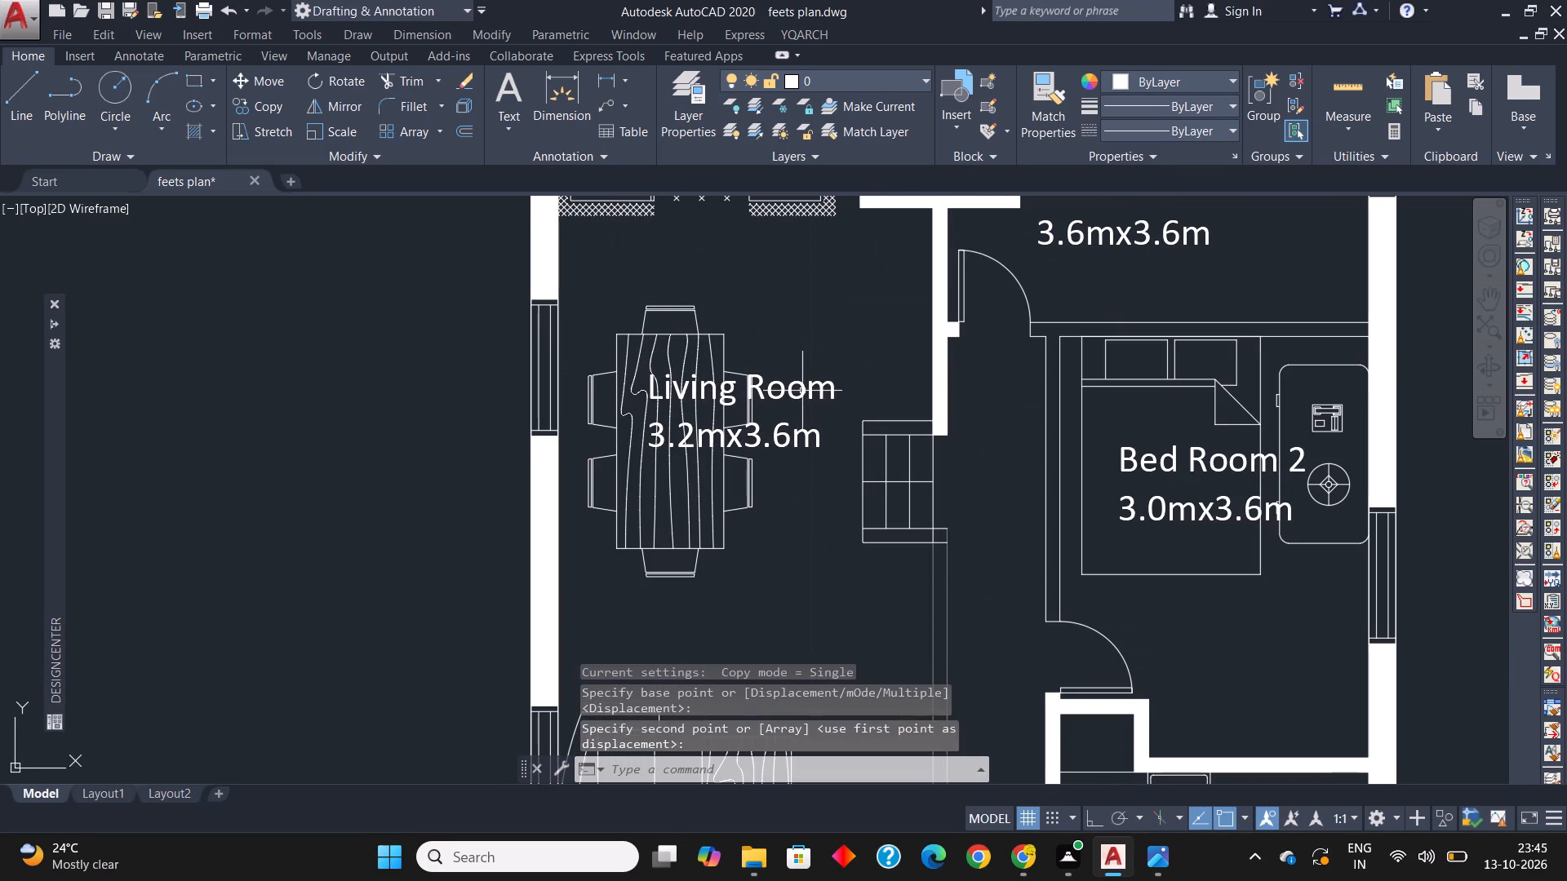
Change the copied name label on the dining table to "Dining".
double_click(802, 391)
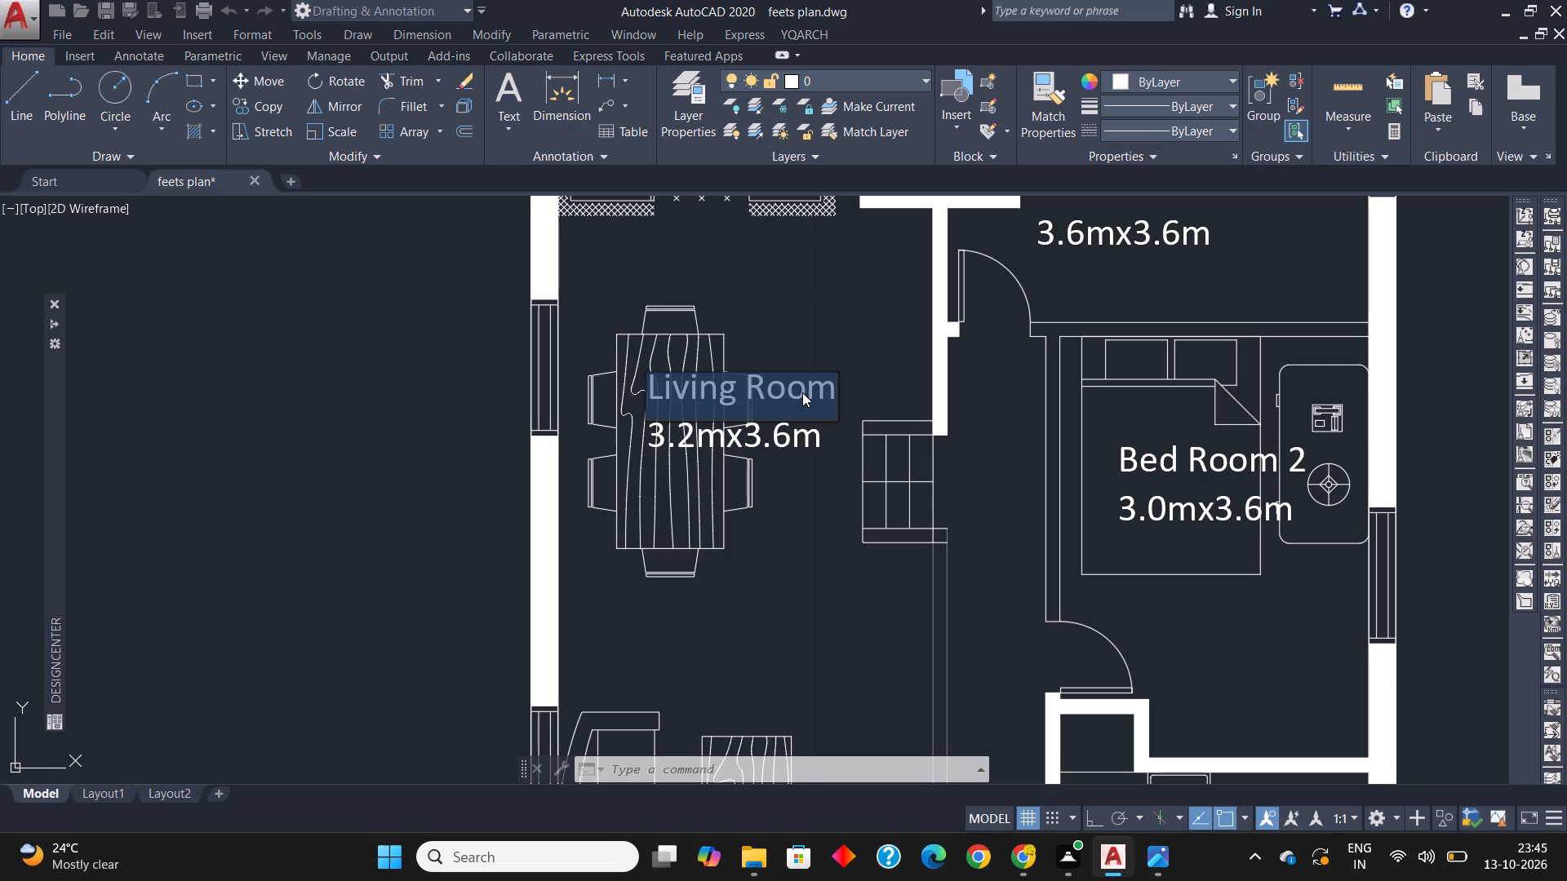
type("ining")
key("Return")
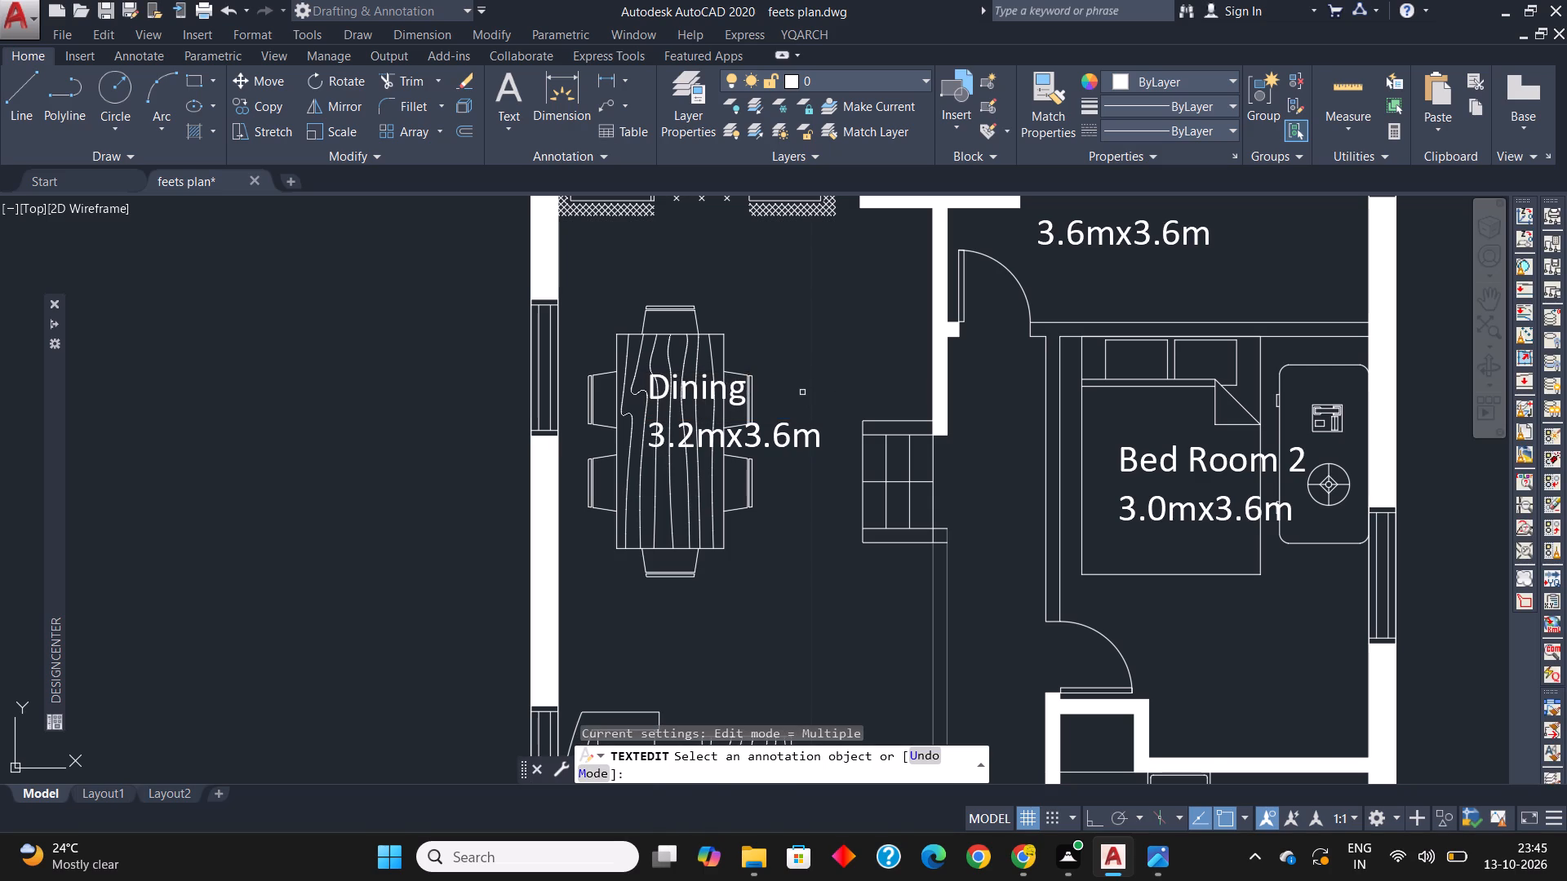
Change the size line under the Dining label to "3.2mx3.1m".
left_click(783, 437)
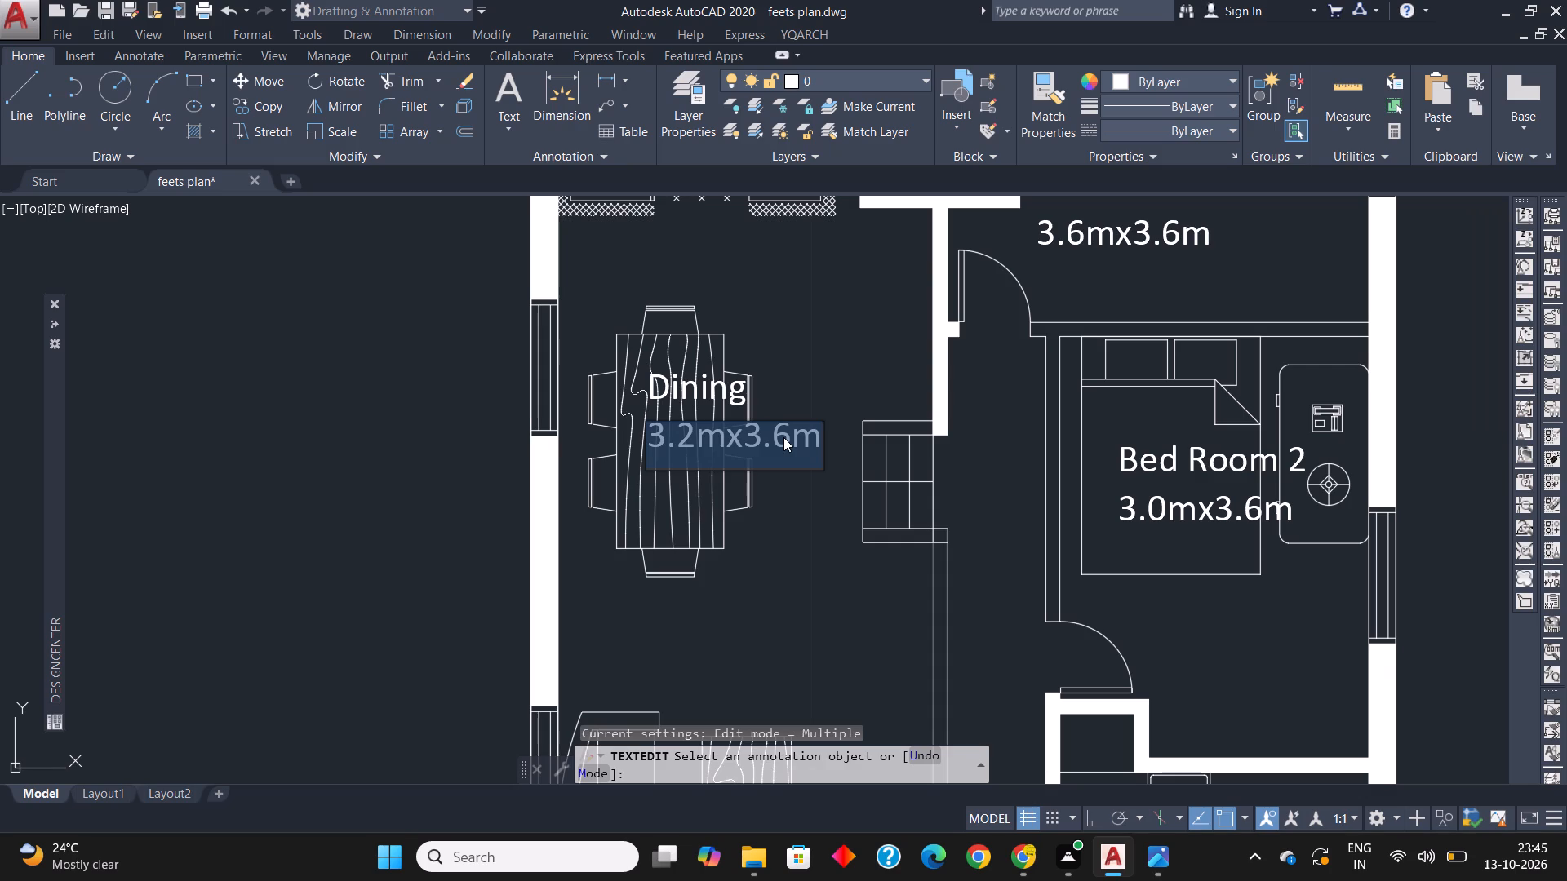
left_click(783, 437)
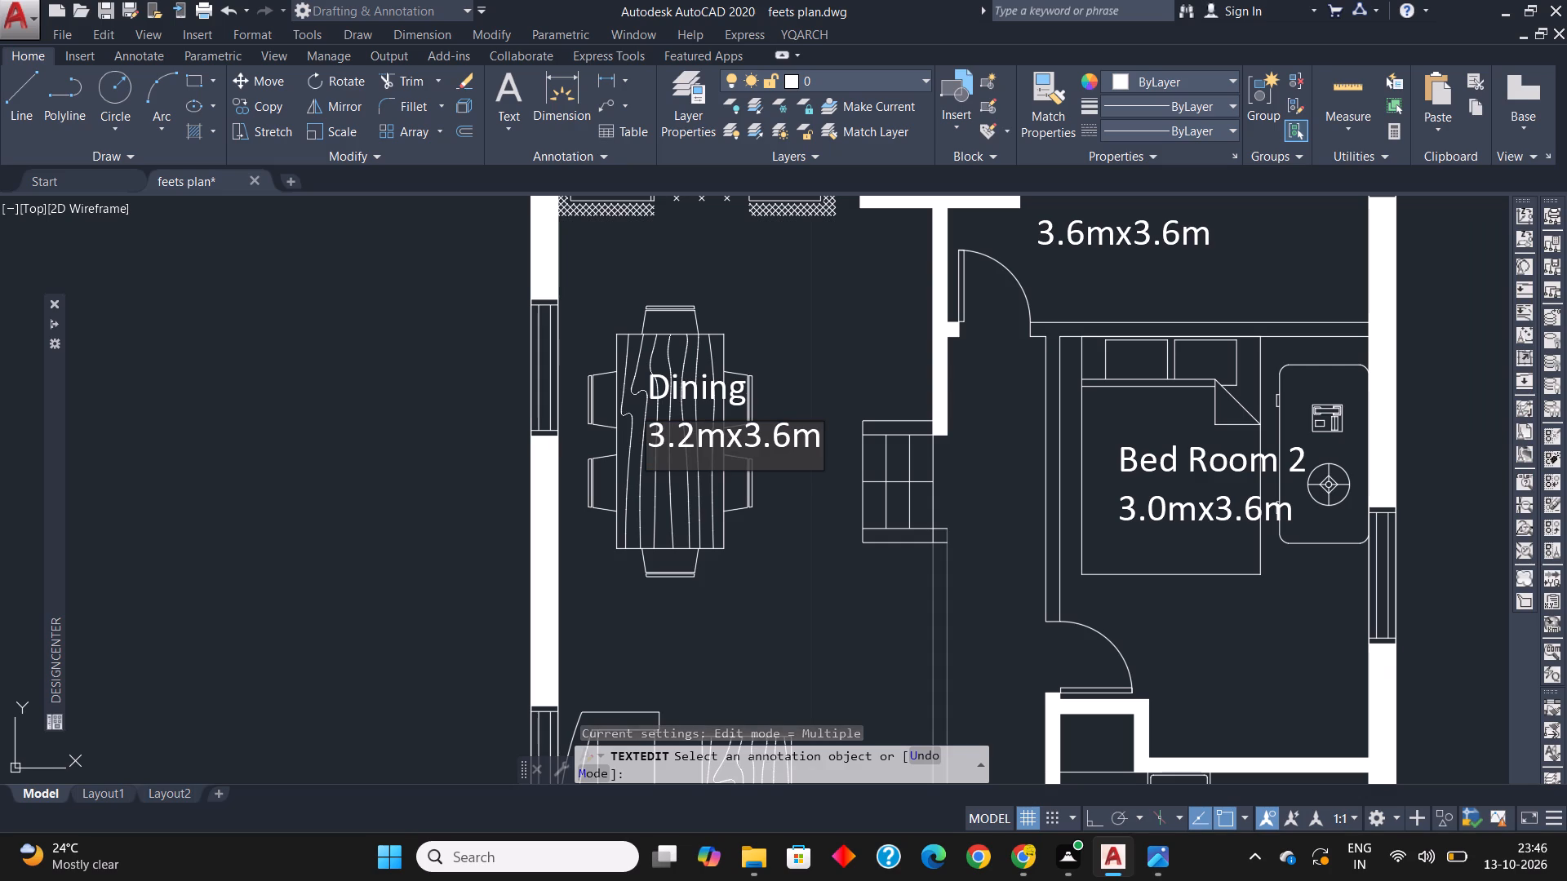
key("BackSpace")
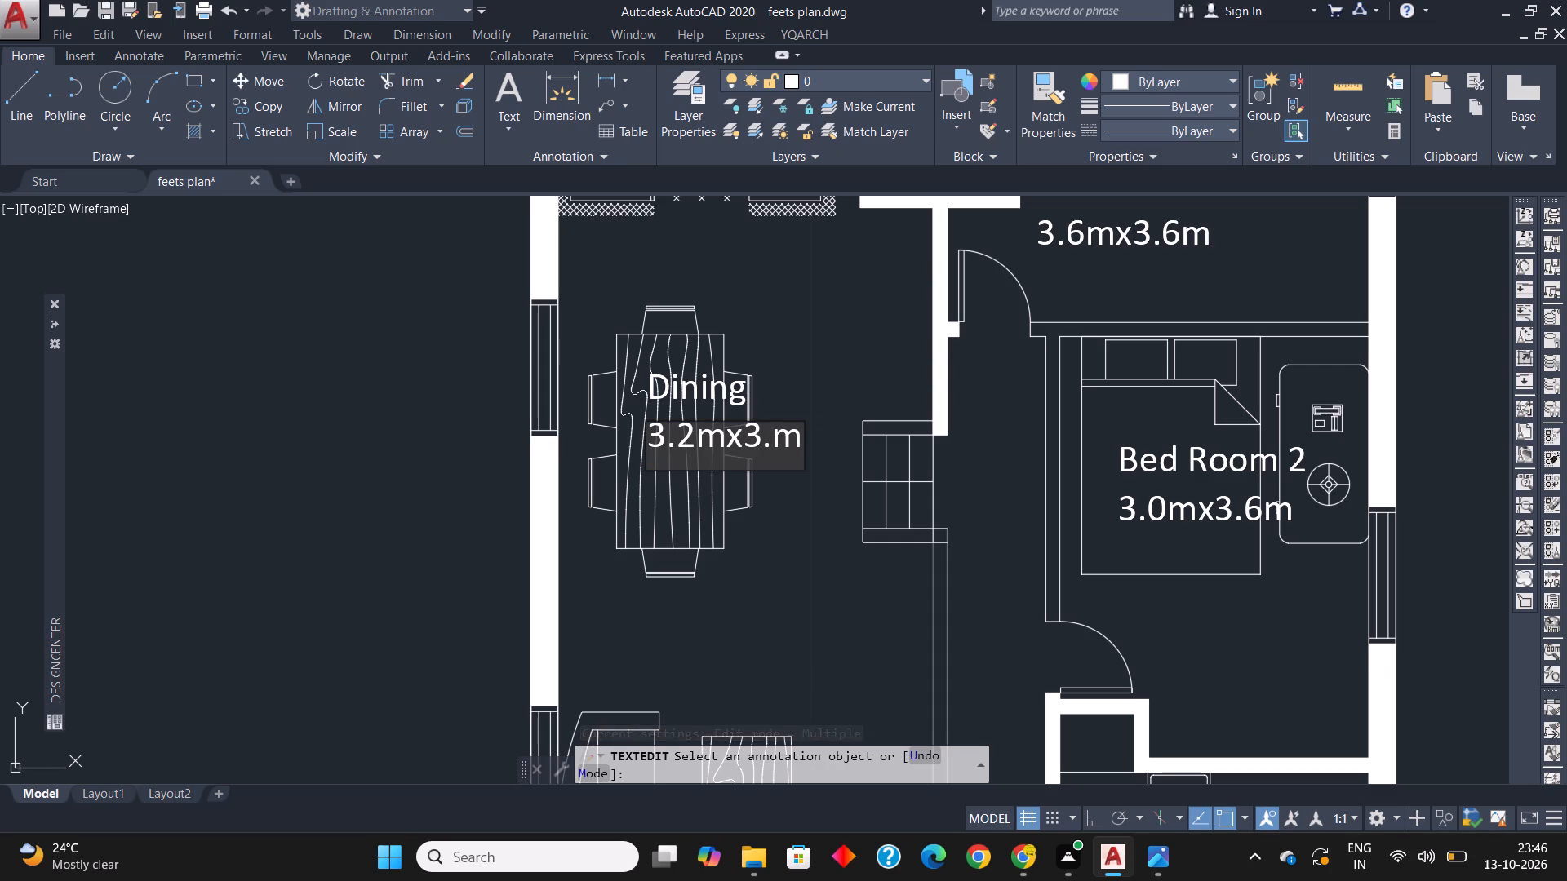
key("1")
key("Return")
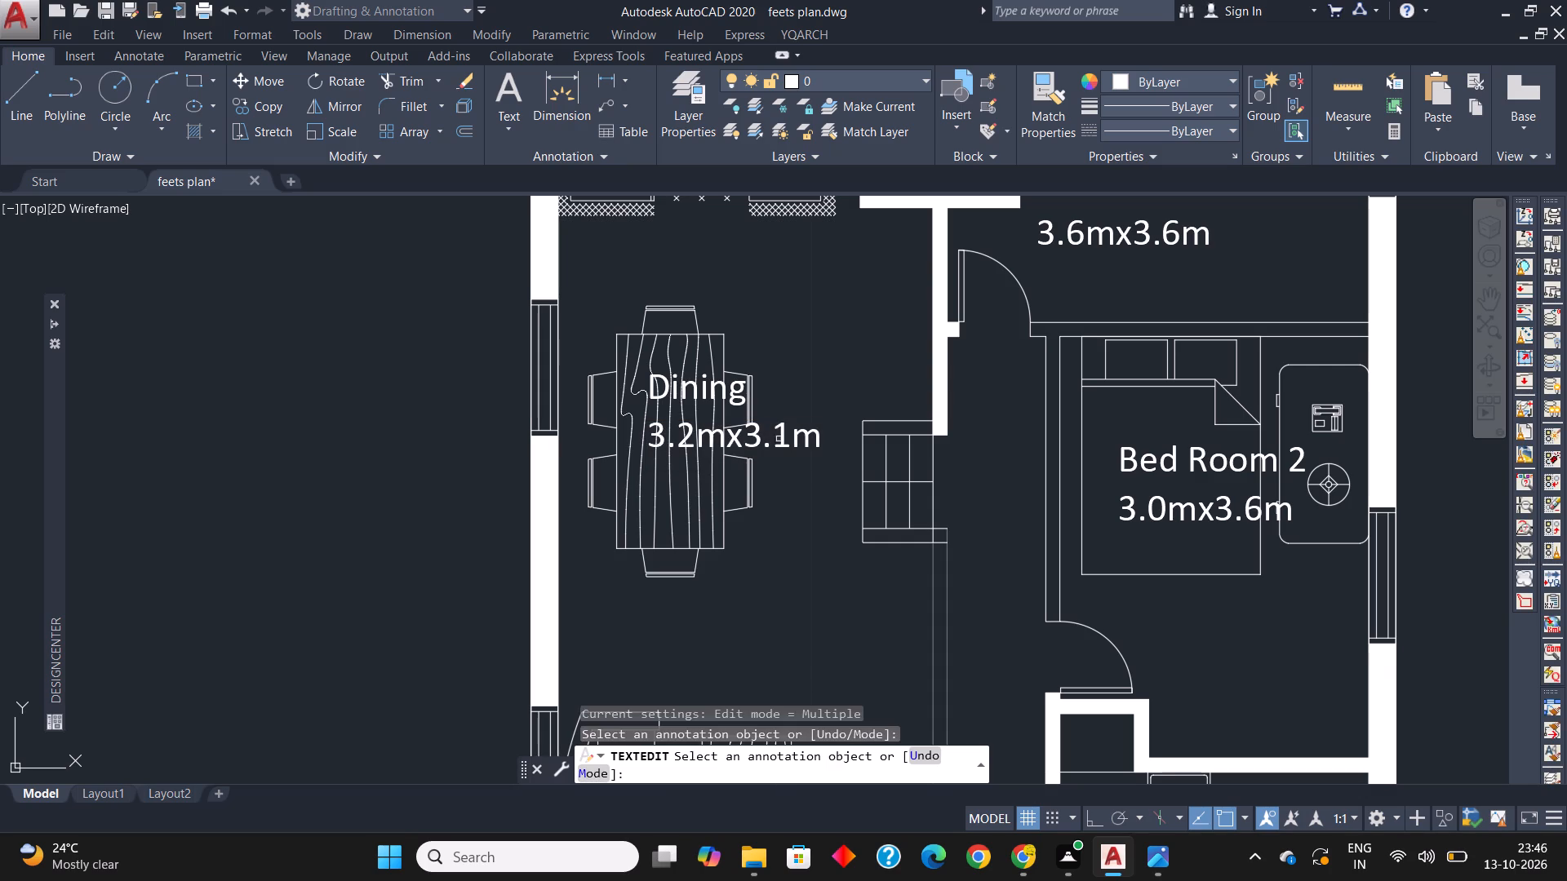
scroll(732, 525, "down", 1)
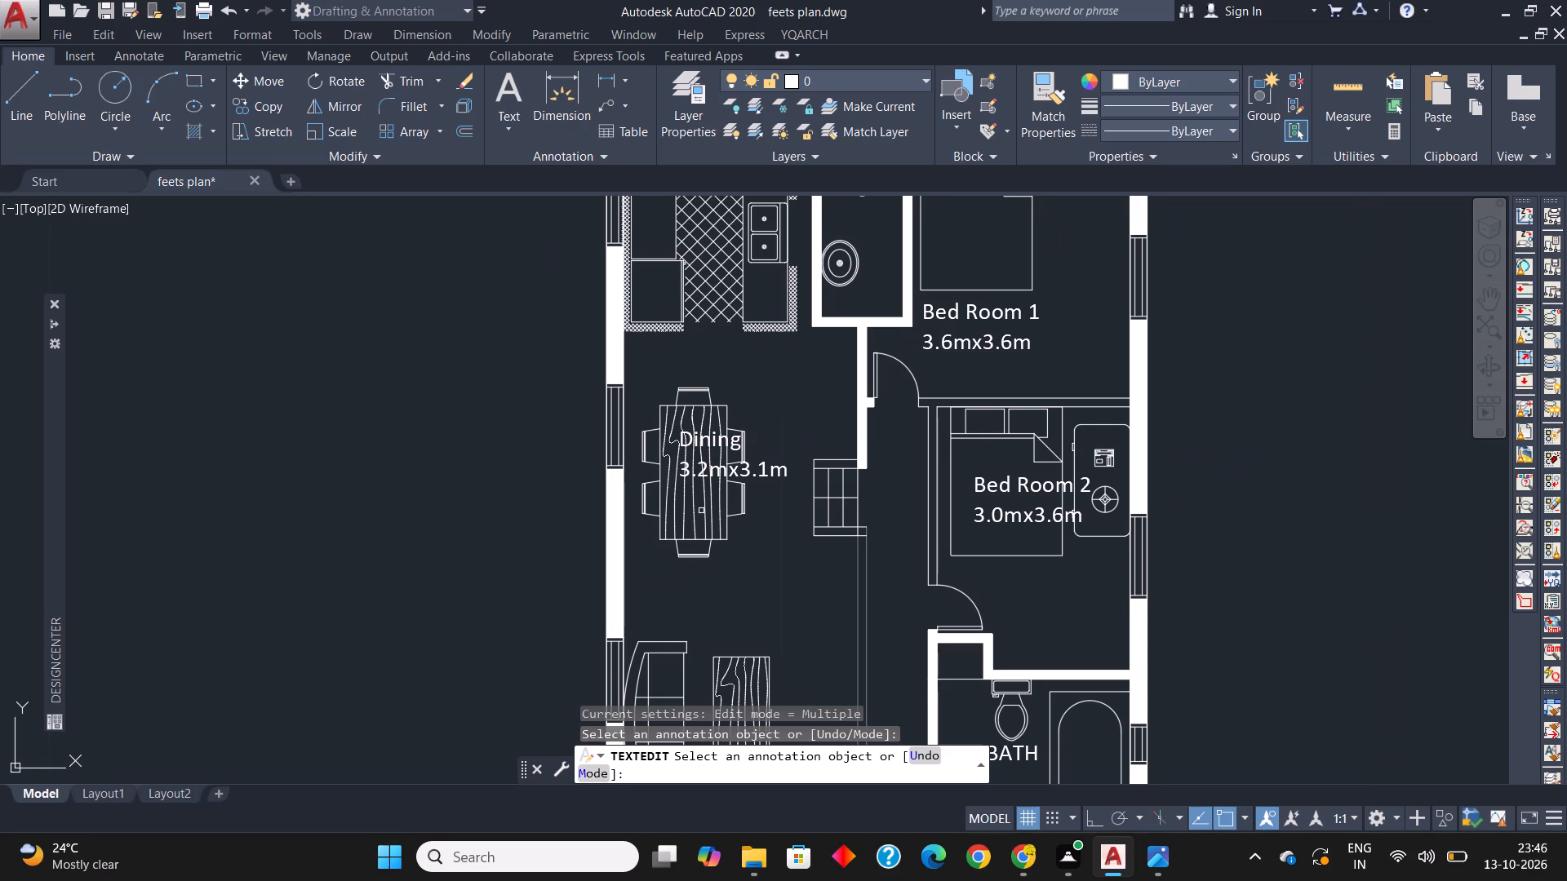
middle_click_drag(717, 410, 721, 489)
key("Escape")
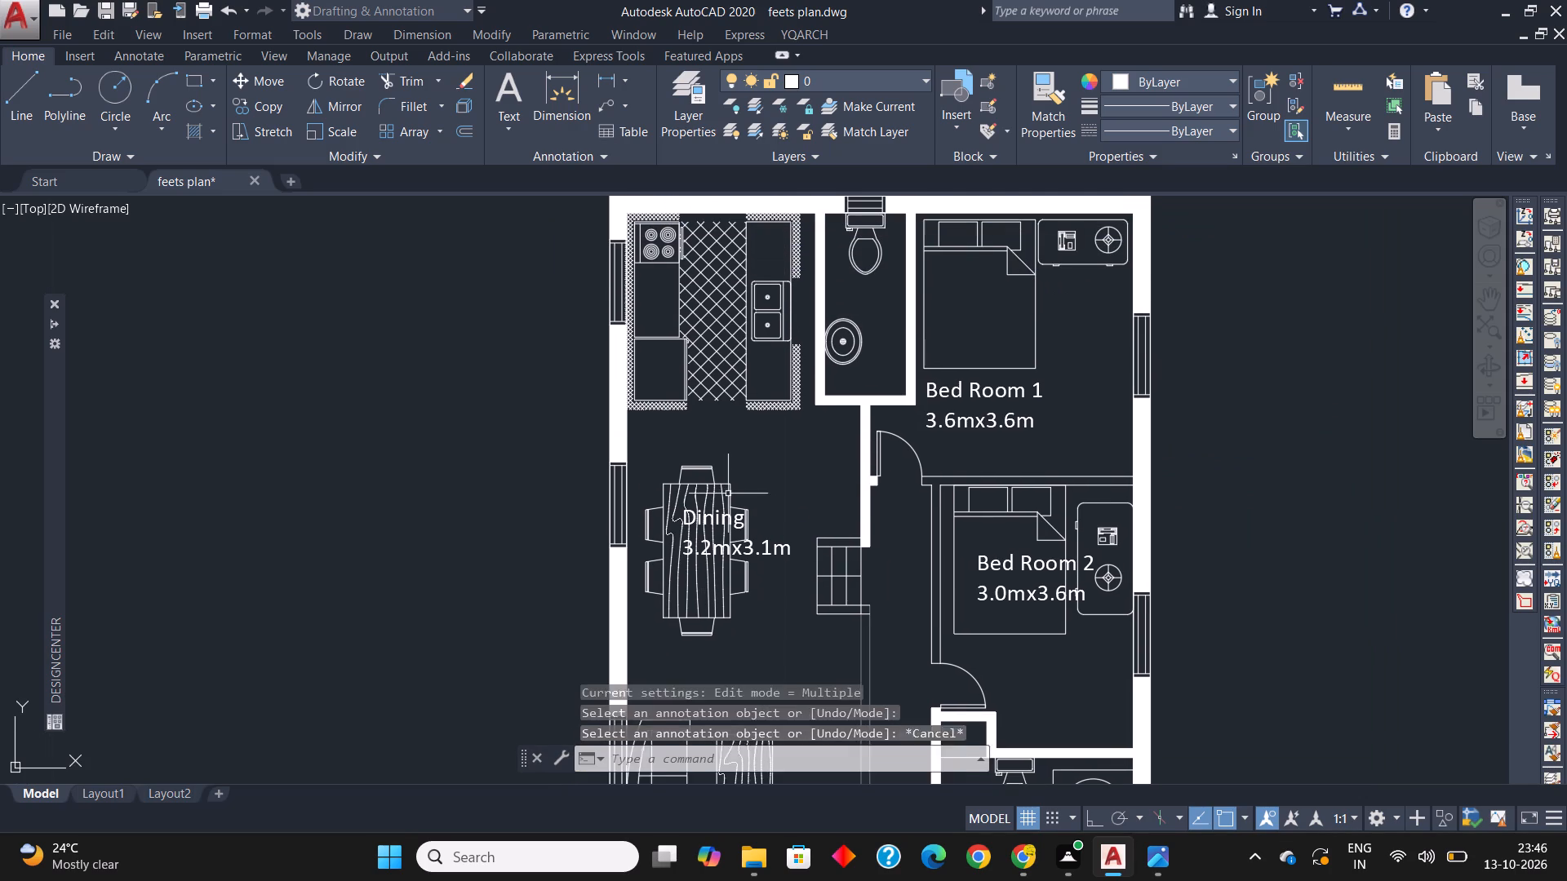
key("Escape")
Copy the Dining name and size lines together into the kitchen, over the hatched floor beside the double sink.
scroll(761, 534, "up", 3)
left_click(765, 553)
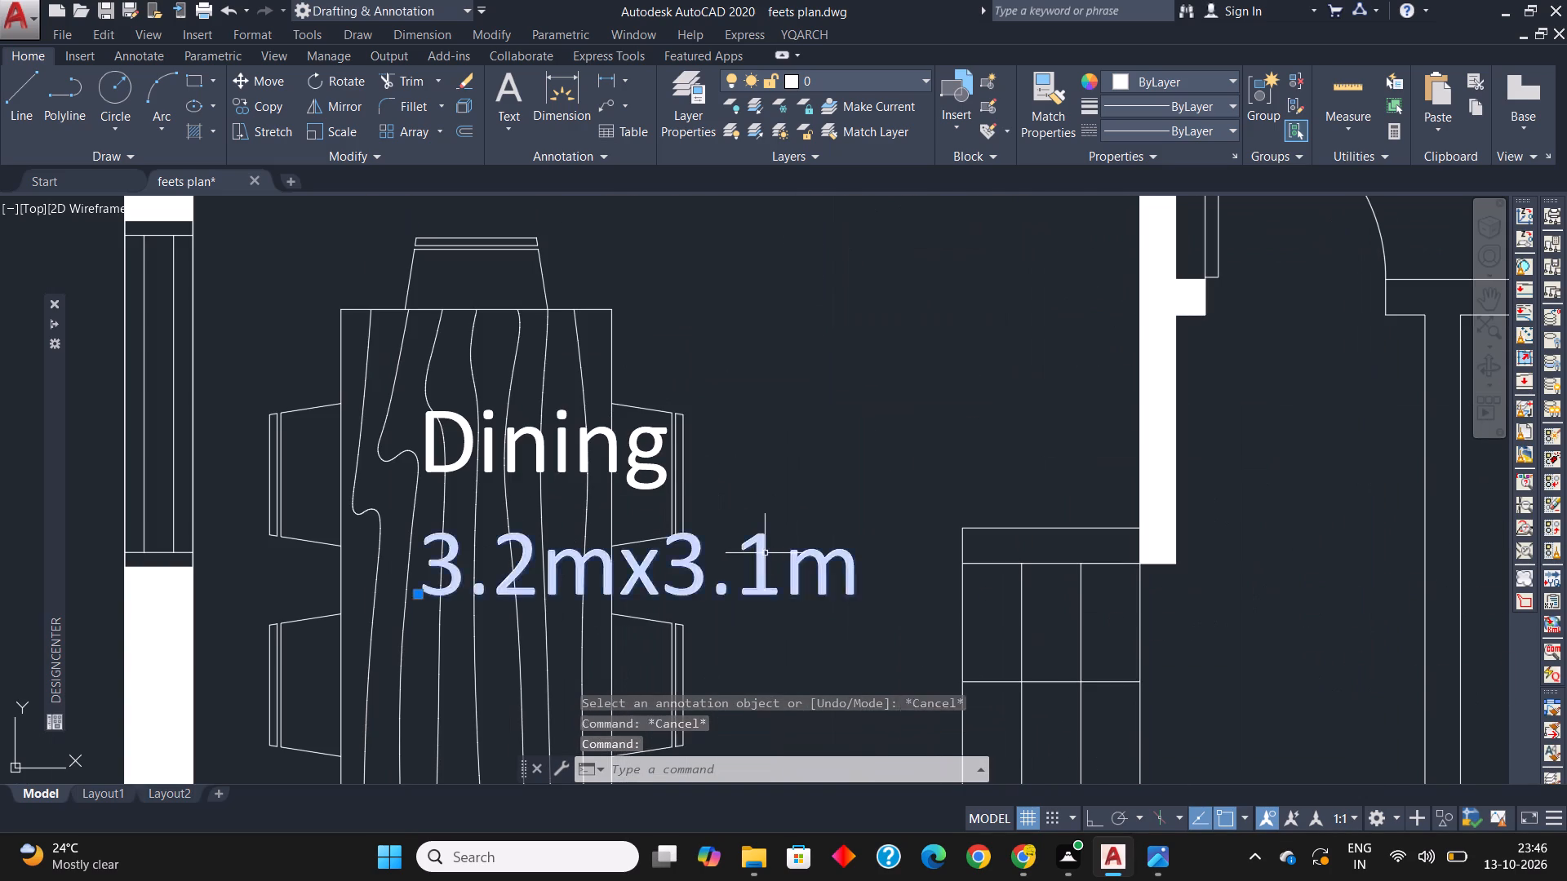
left_click(646, 458)
type("co")
key("space")
left_click(686, 563)
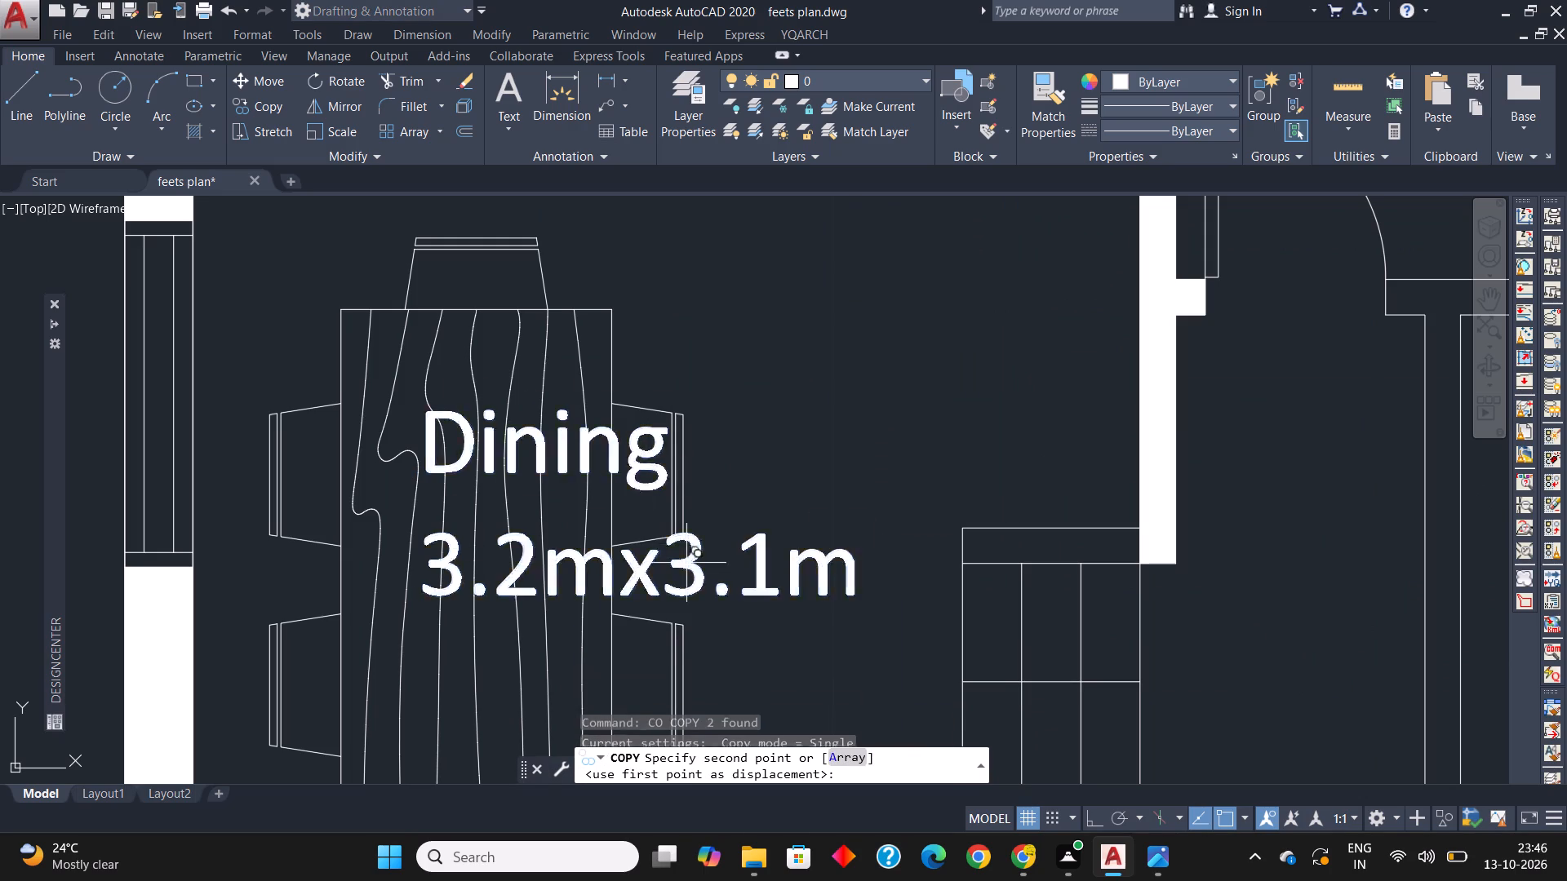
scroll(735, 463, "down", 2)
middle_click_drag(735, 467, 741, 630)
middle_click_drag(721, 359, 724, 487)
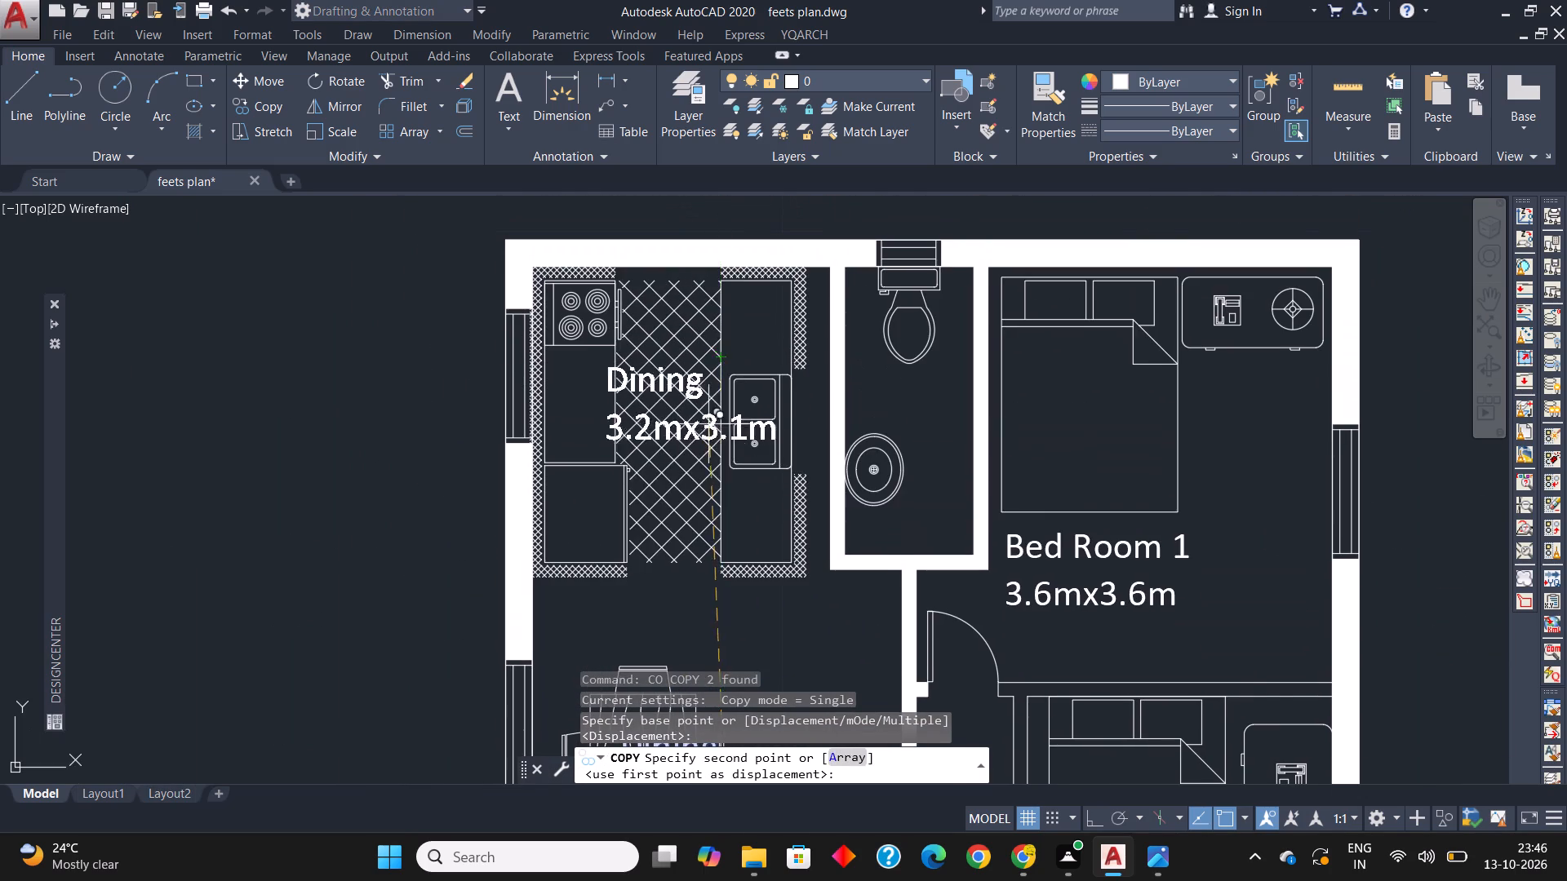
scroll(707, 419, "up", 2)
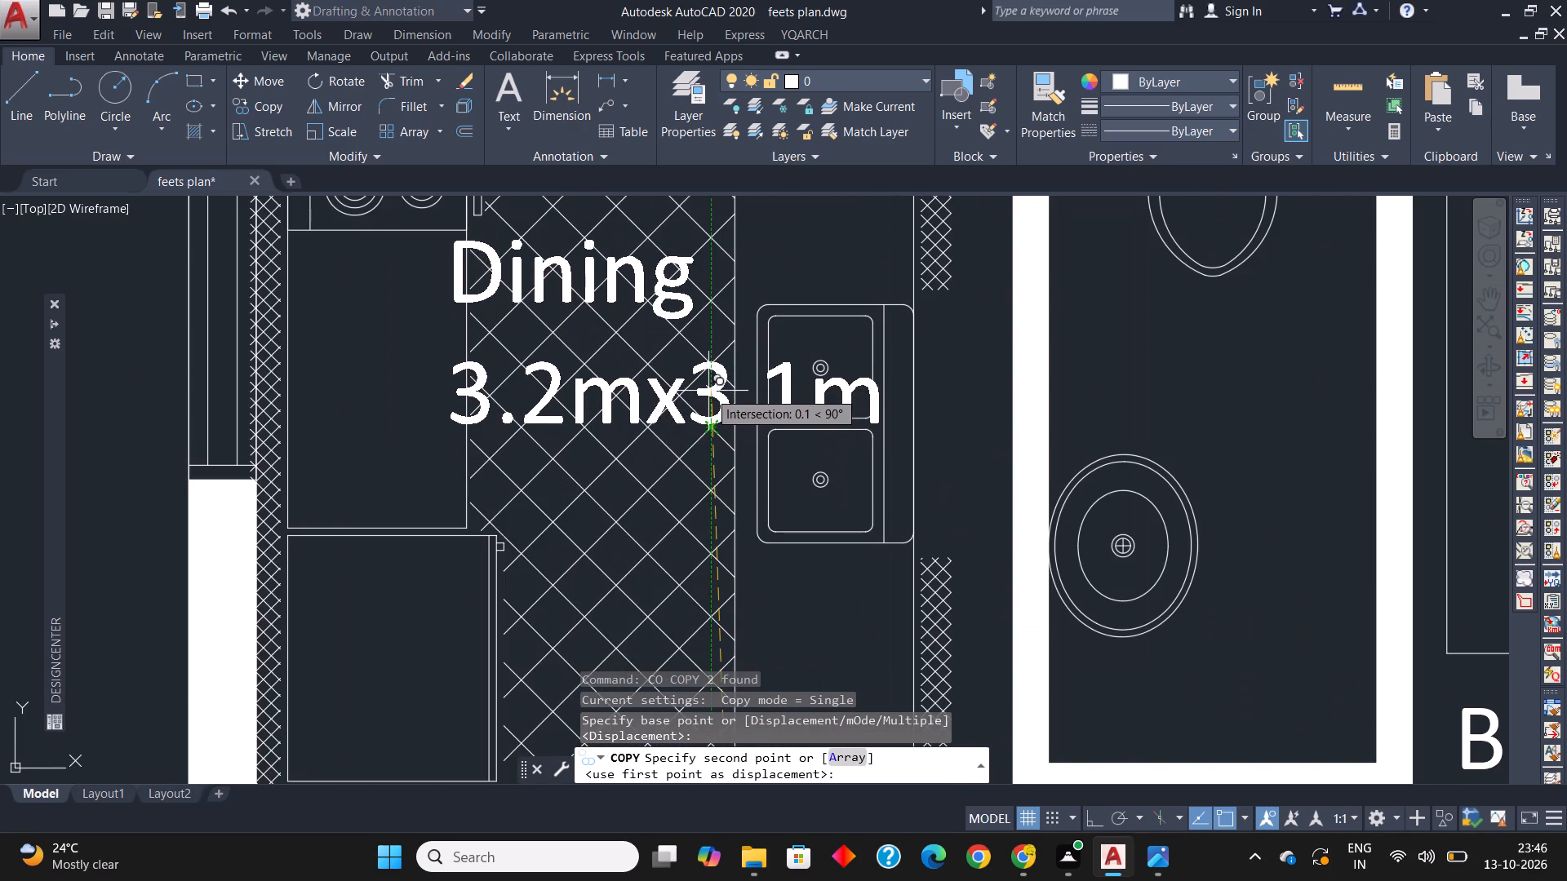
left_click(708, 391)
Change the copied size line in the kitchen to "3.2mx2.5m".
double_click(788, 400)
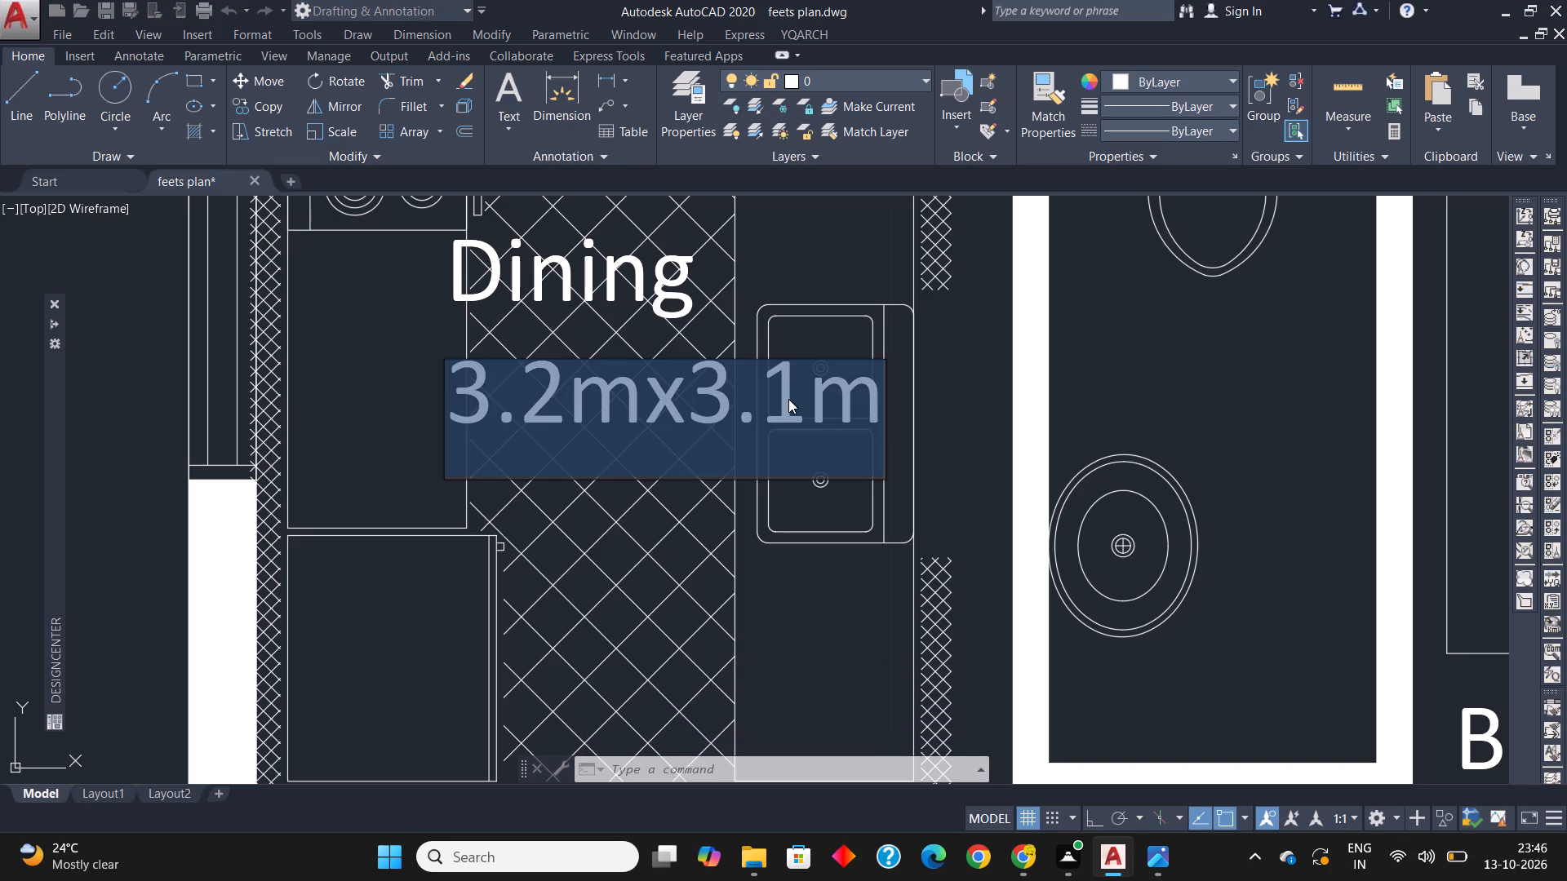
type("3.2mx")
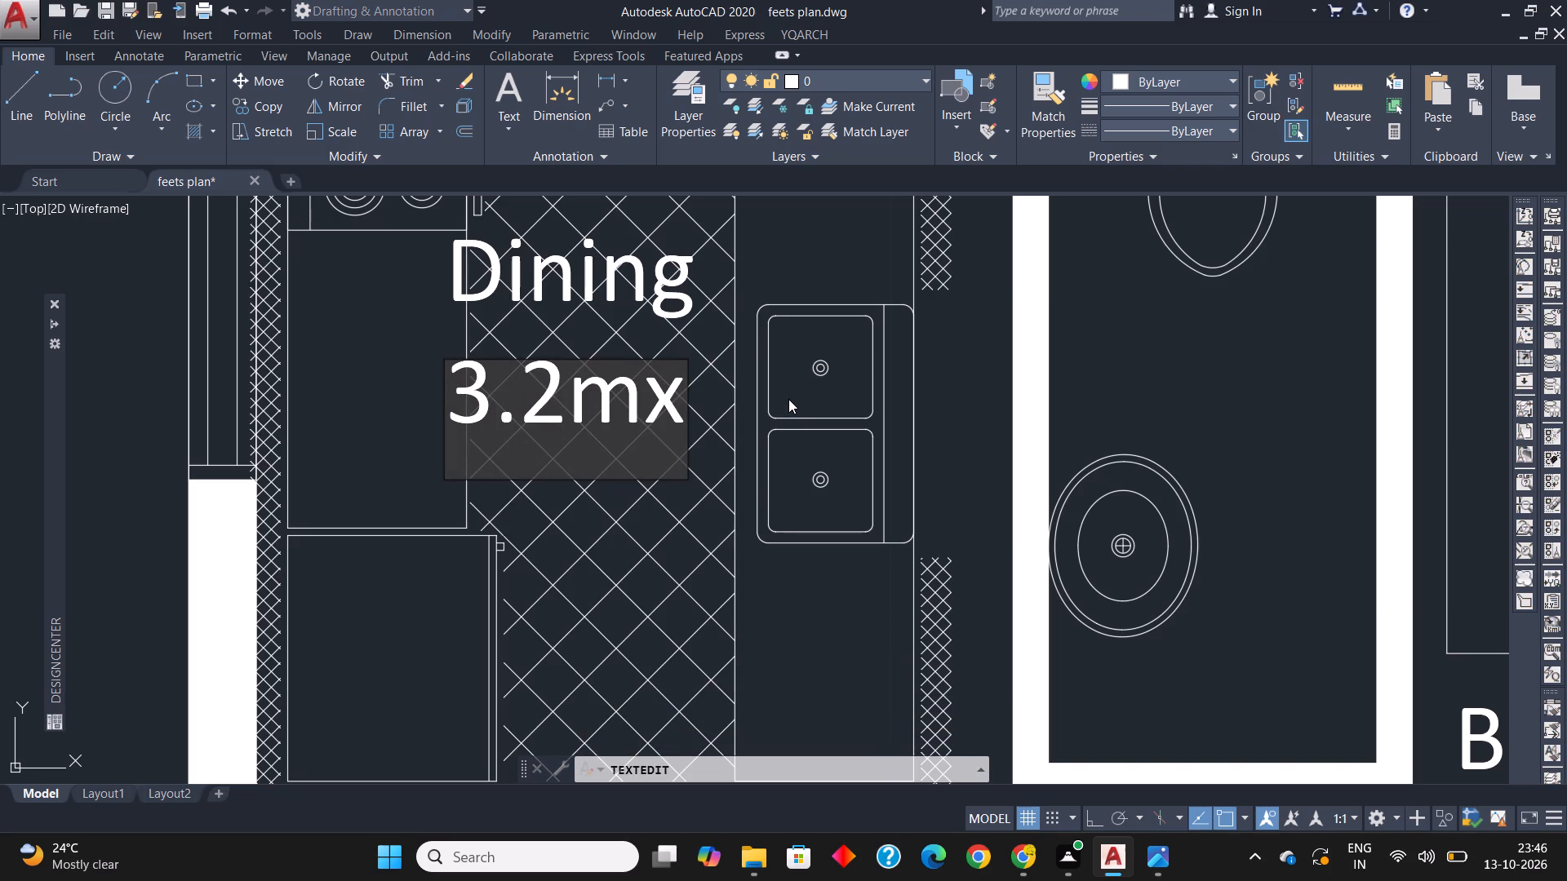
type("2.5m")
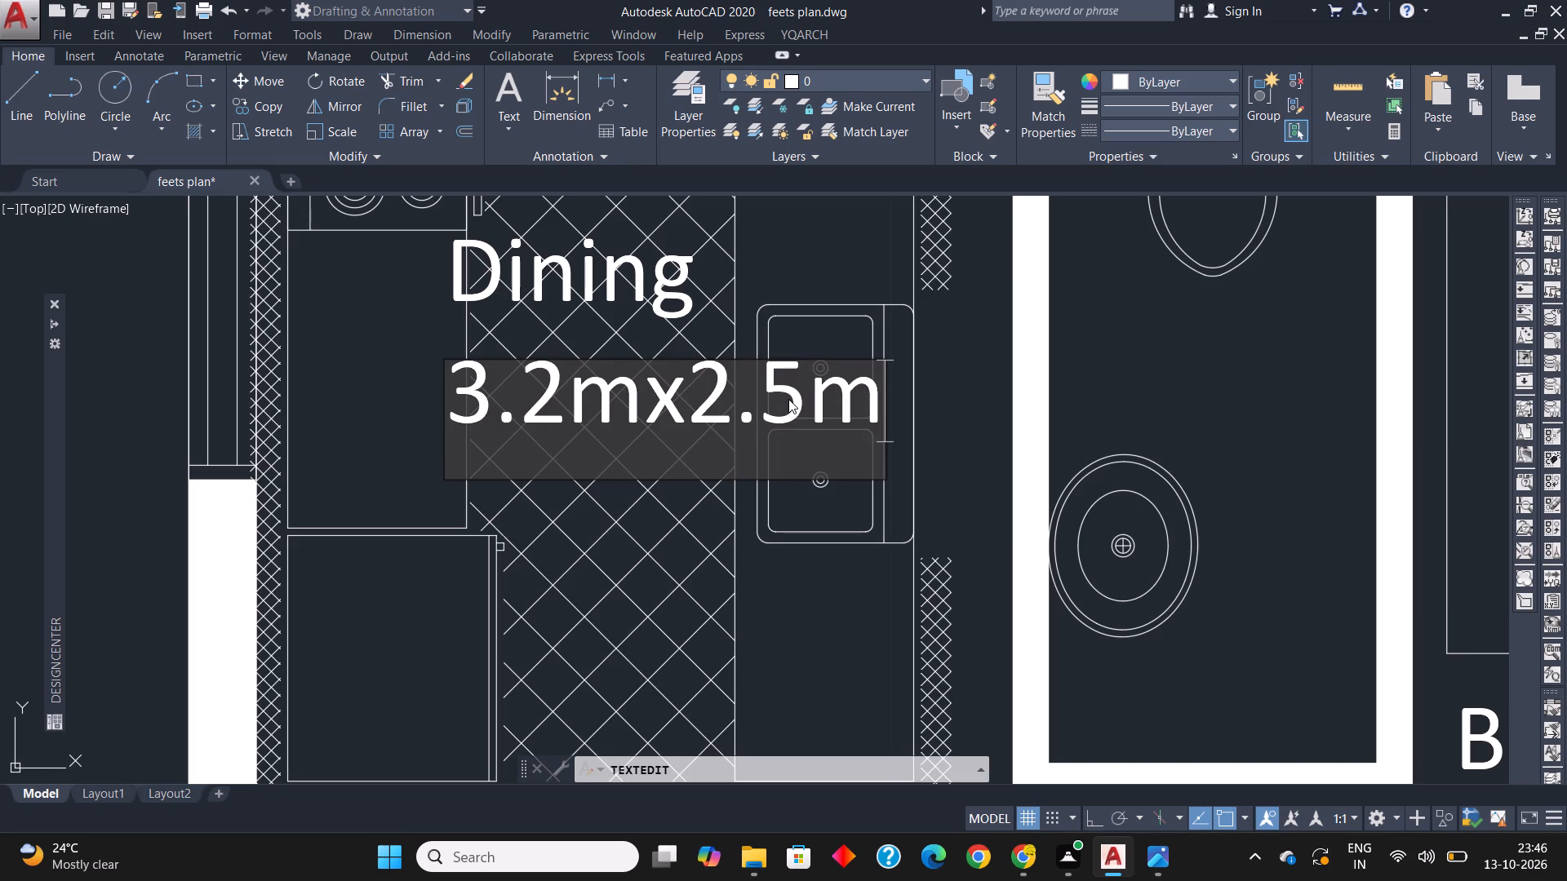
left_click(835, 624)
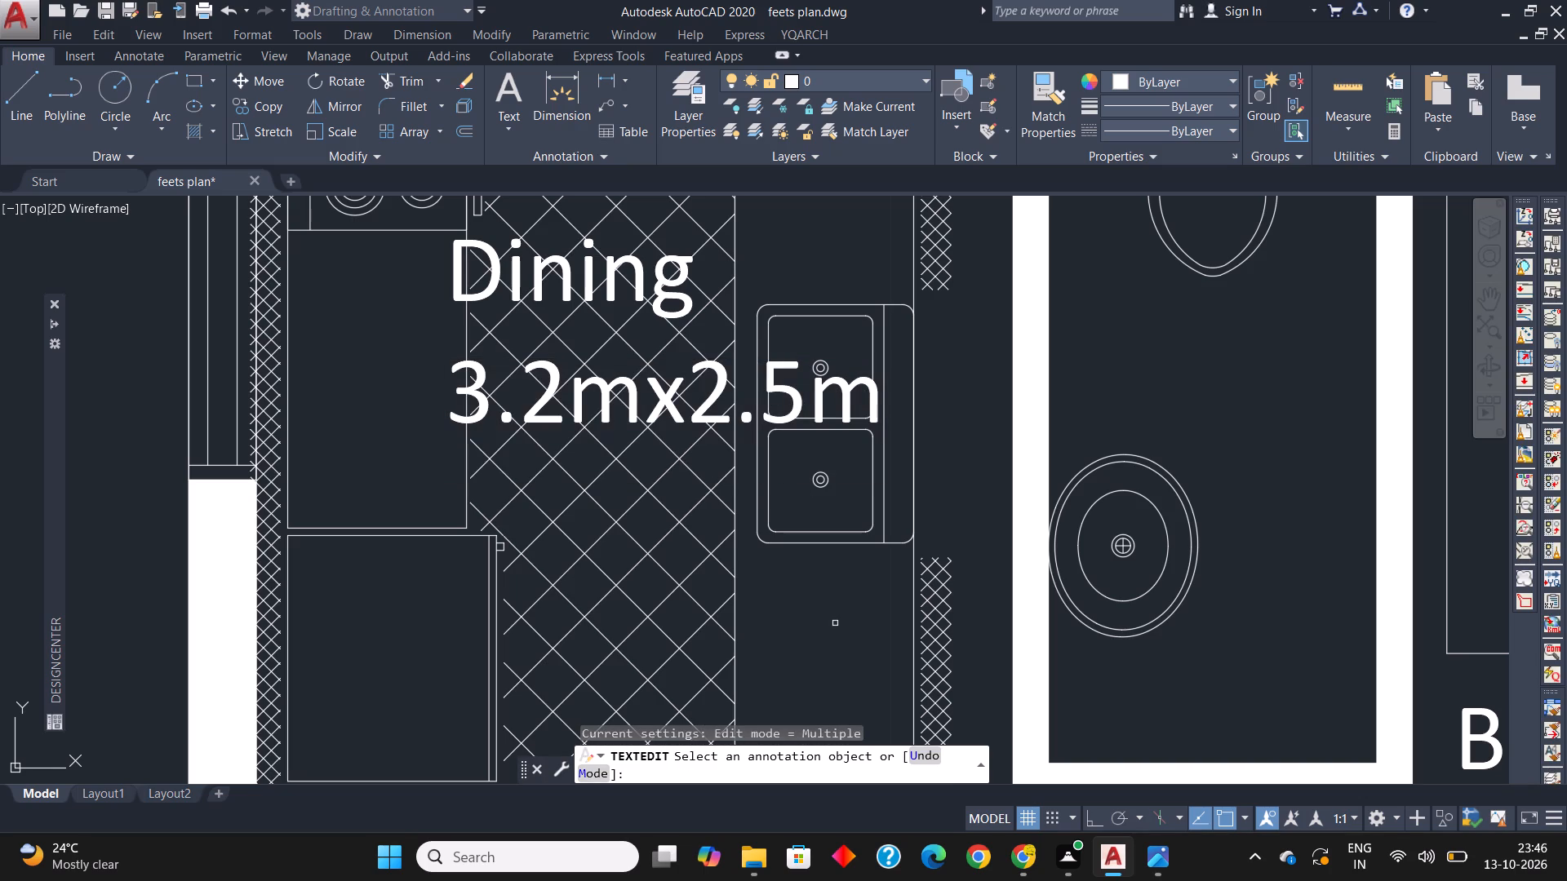
key("Escape")
key("Escape")
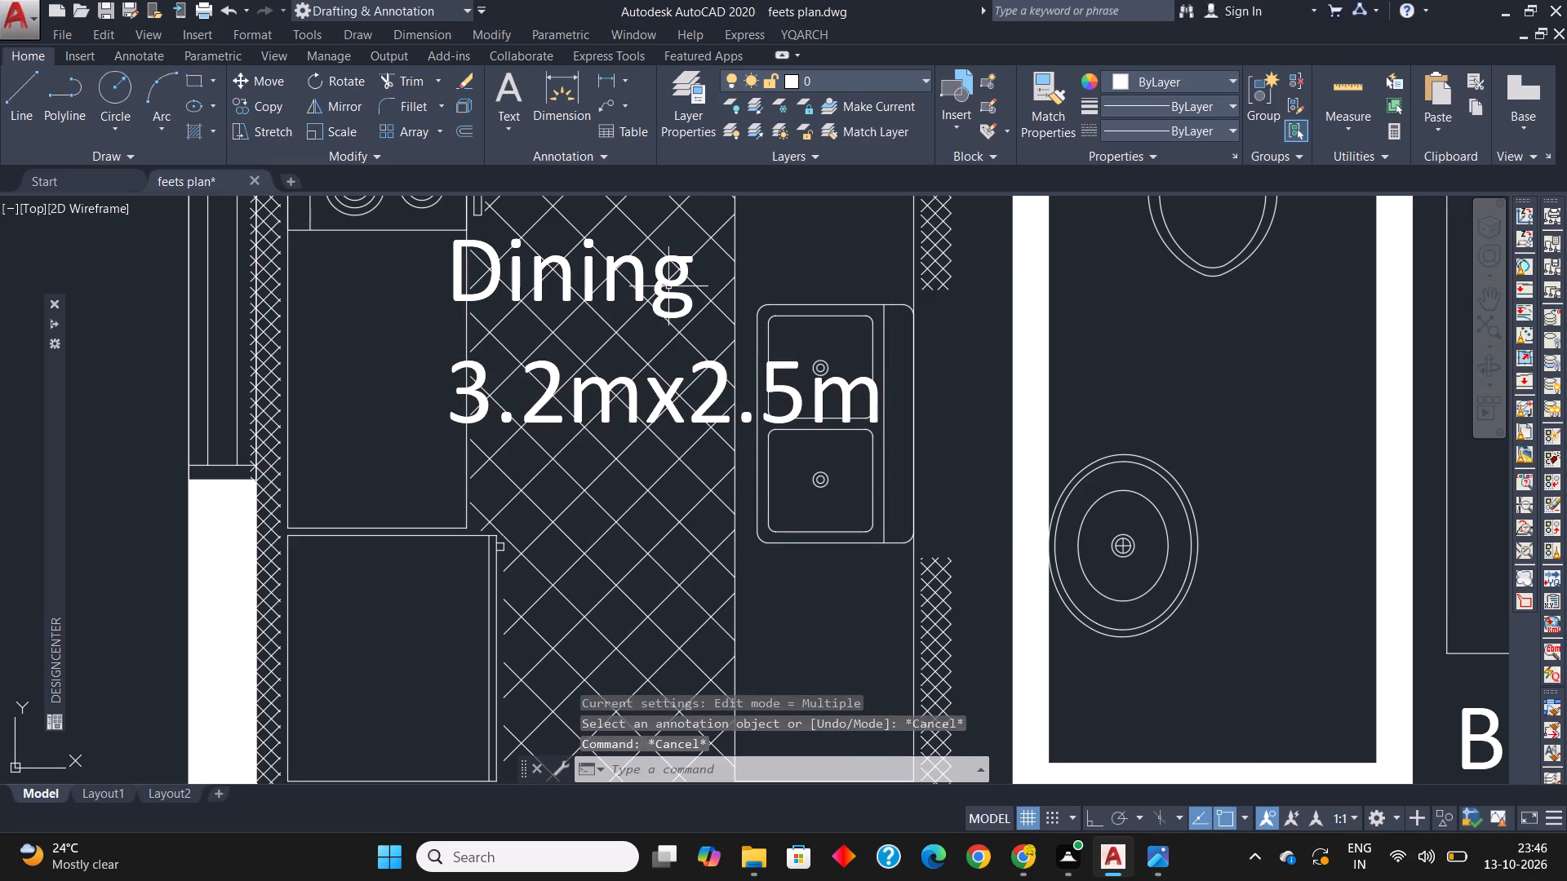
Change the copied name label in the kitchen to "Kitchen".
double_click(668, 286)
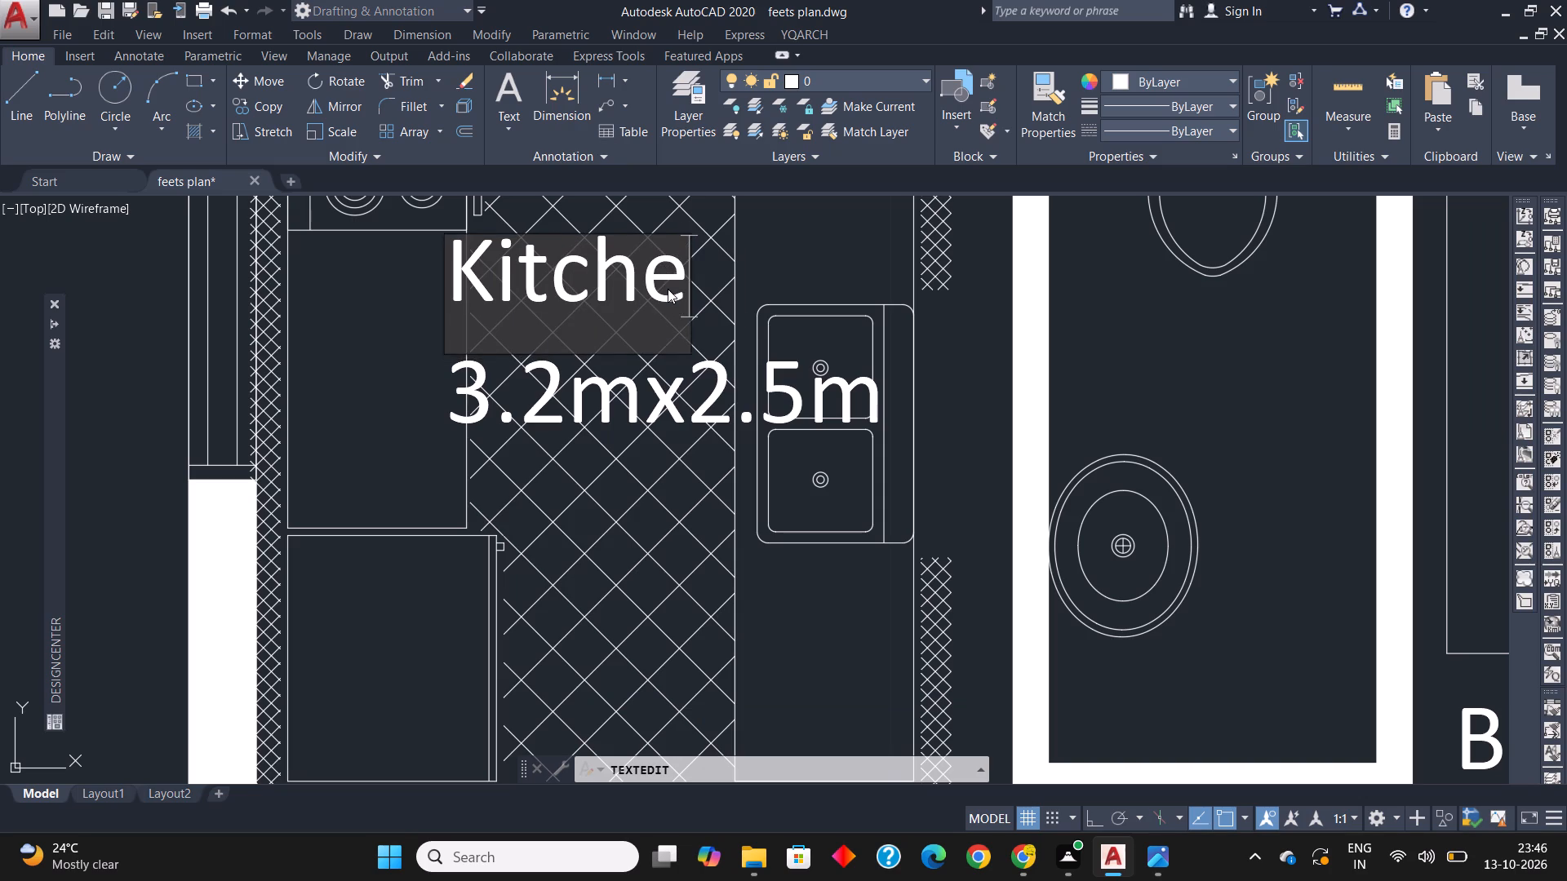
left_click(1179, 372)
scroll(847, 394, "down", 1)
middle_click_drag(770, 422, 721, 428)
scroll(729, 428, "down", 1)
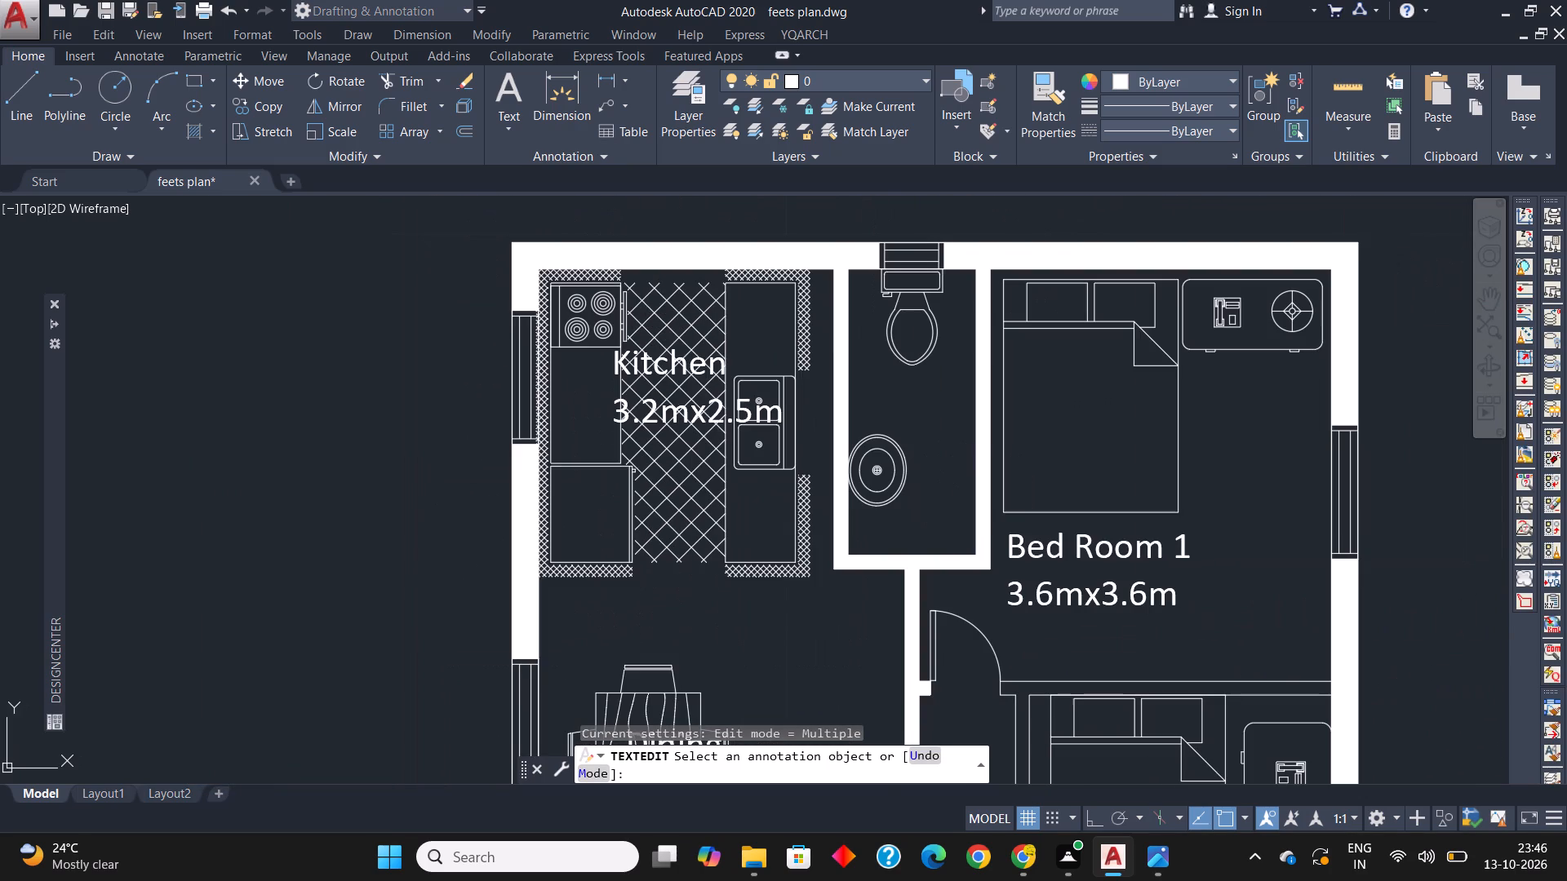
key("Escape")
key("Escape")
key("Escape")
key("Escape")
key("Escape")
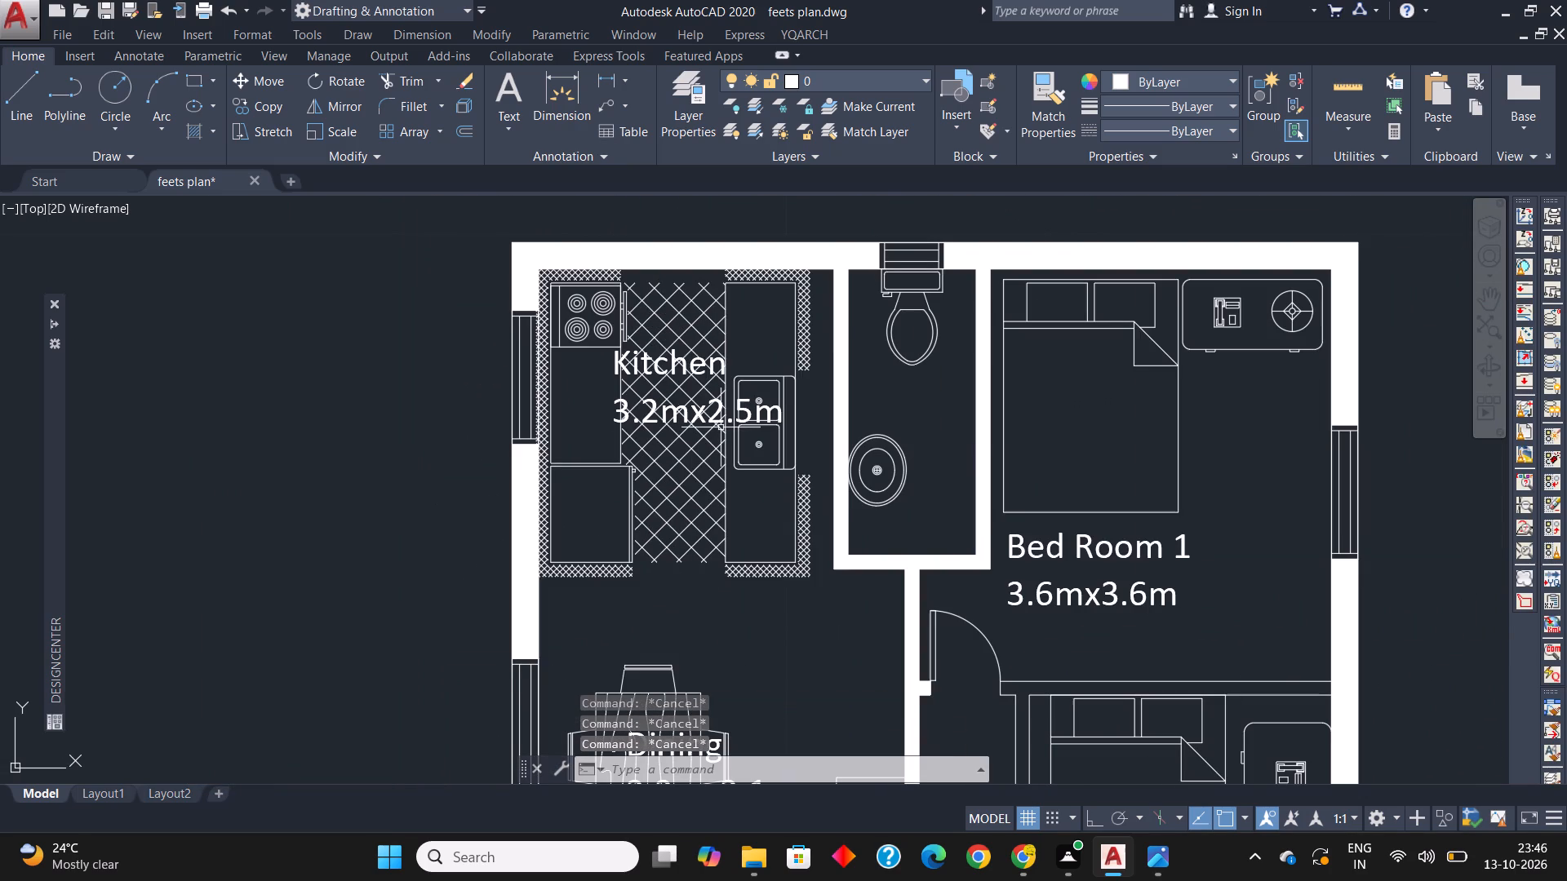
Copy the BATH label into the small toilet room between the kitchen and Bed Room 1, above the washbasin.
scroll(798, 548, "down", 1)
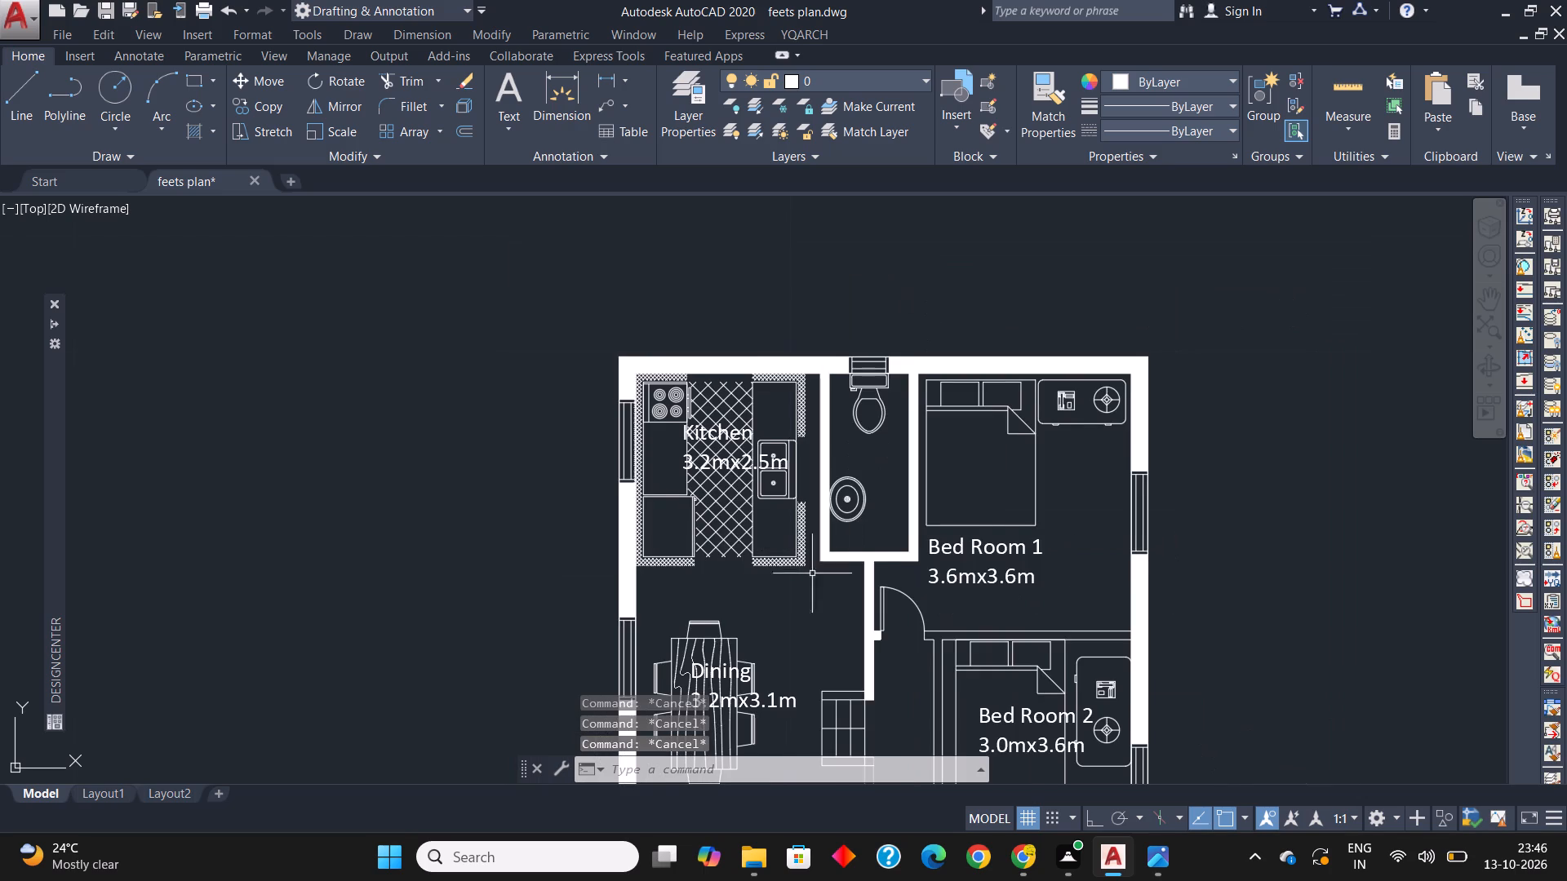
middle_click_drag(860, 636, 786, 480)
middle_click_drag(777, 453, 739, 498)
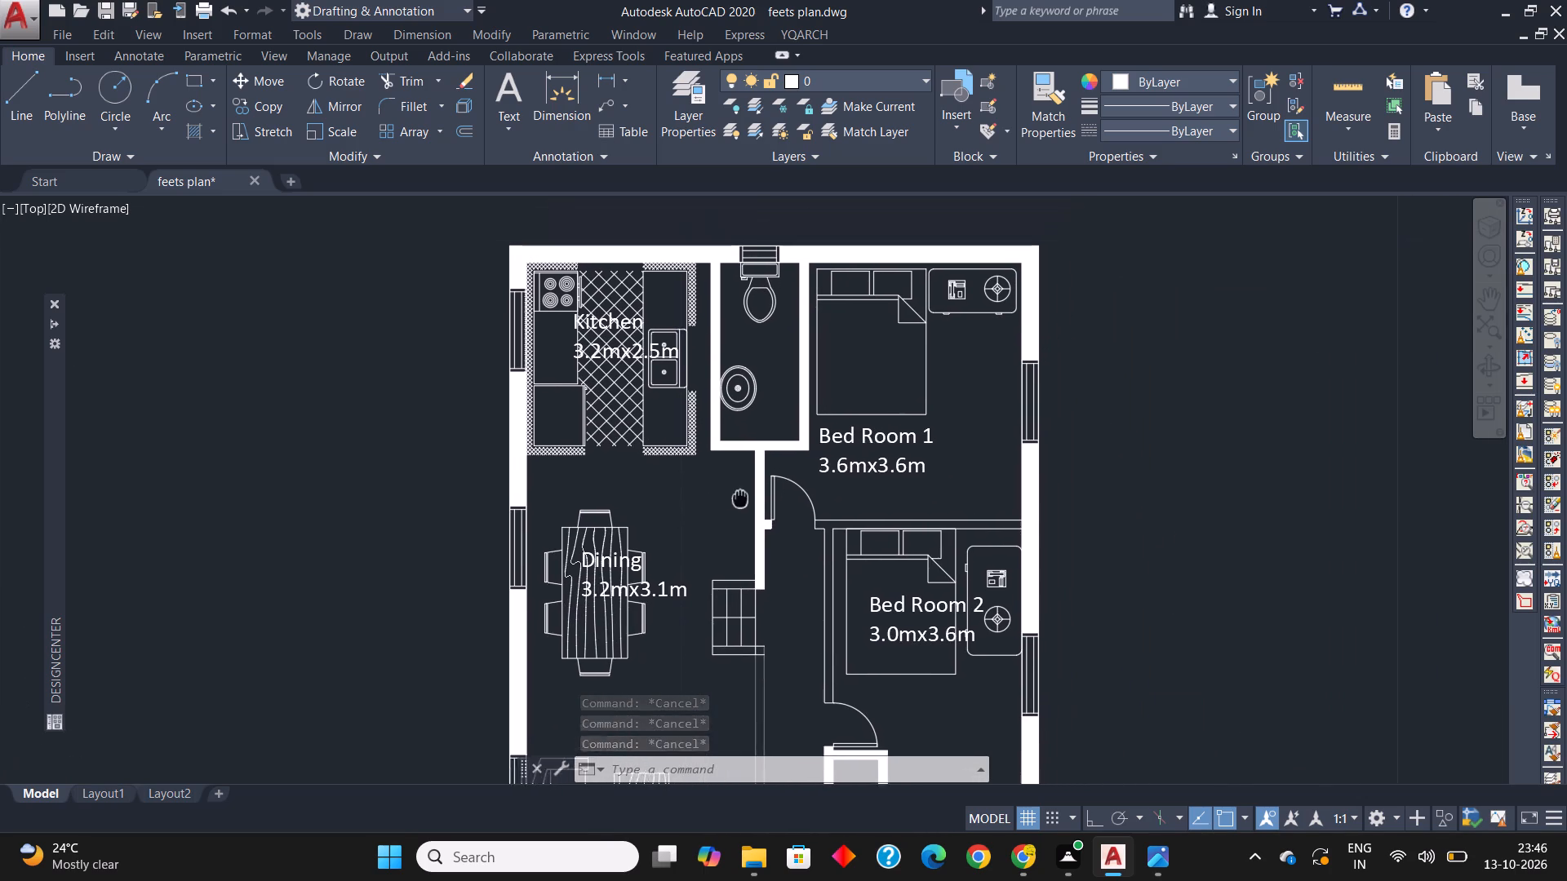
middle_click_drag(739, 498, 616, 280)
scroll(641, 335, "down", 1)
scroll(760, 598, "up", 2)
scroll(648, 470, "up", 1)
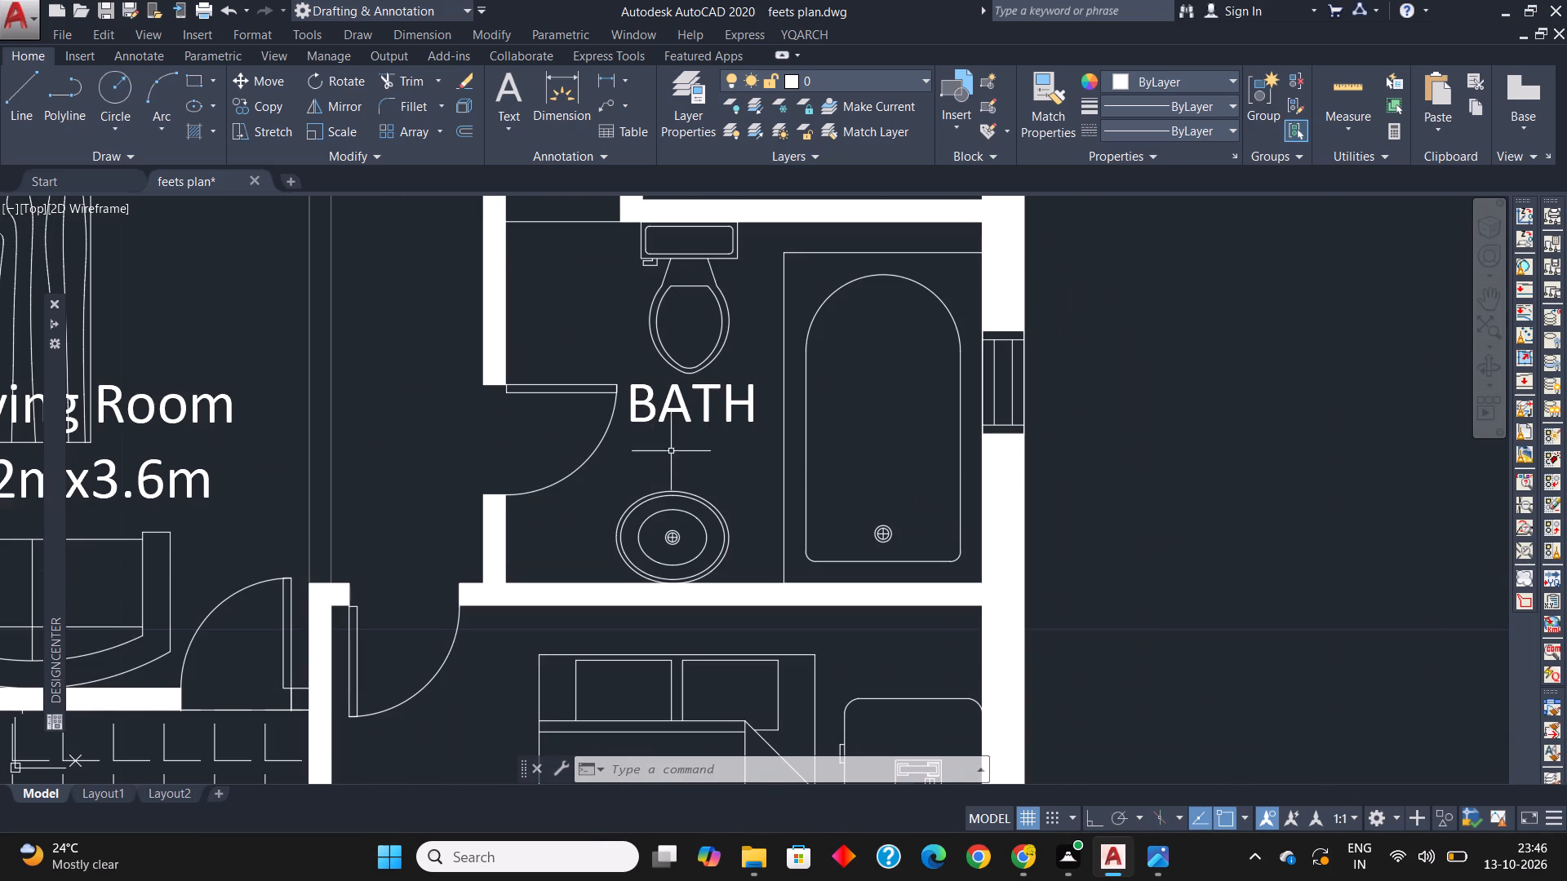
left_click(677, 410)
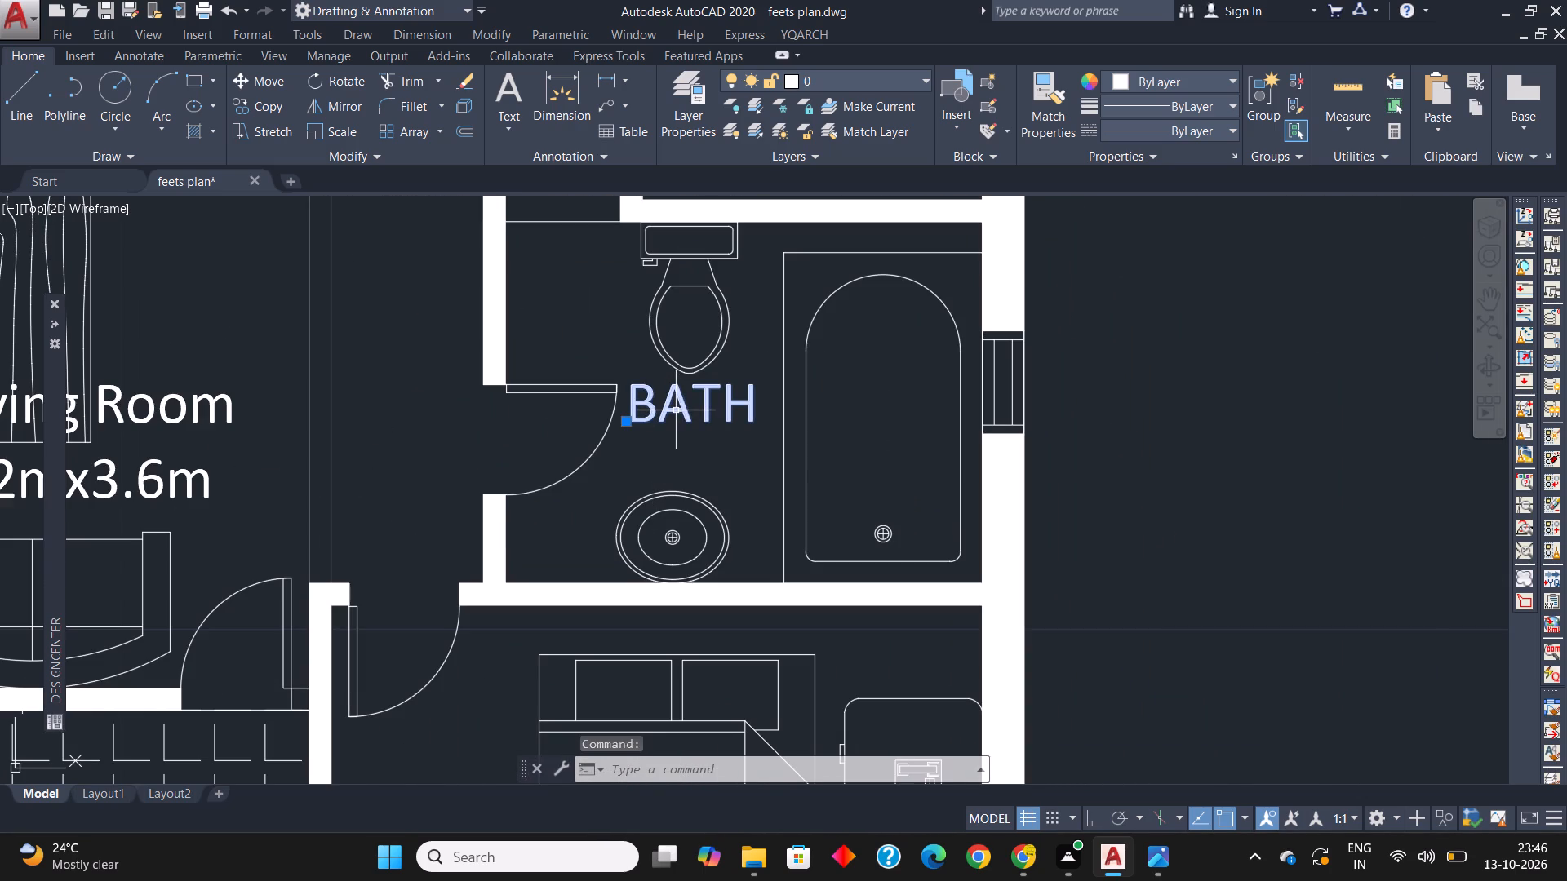
type("co")
key("space")
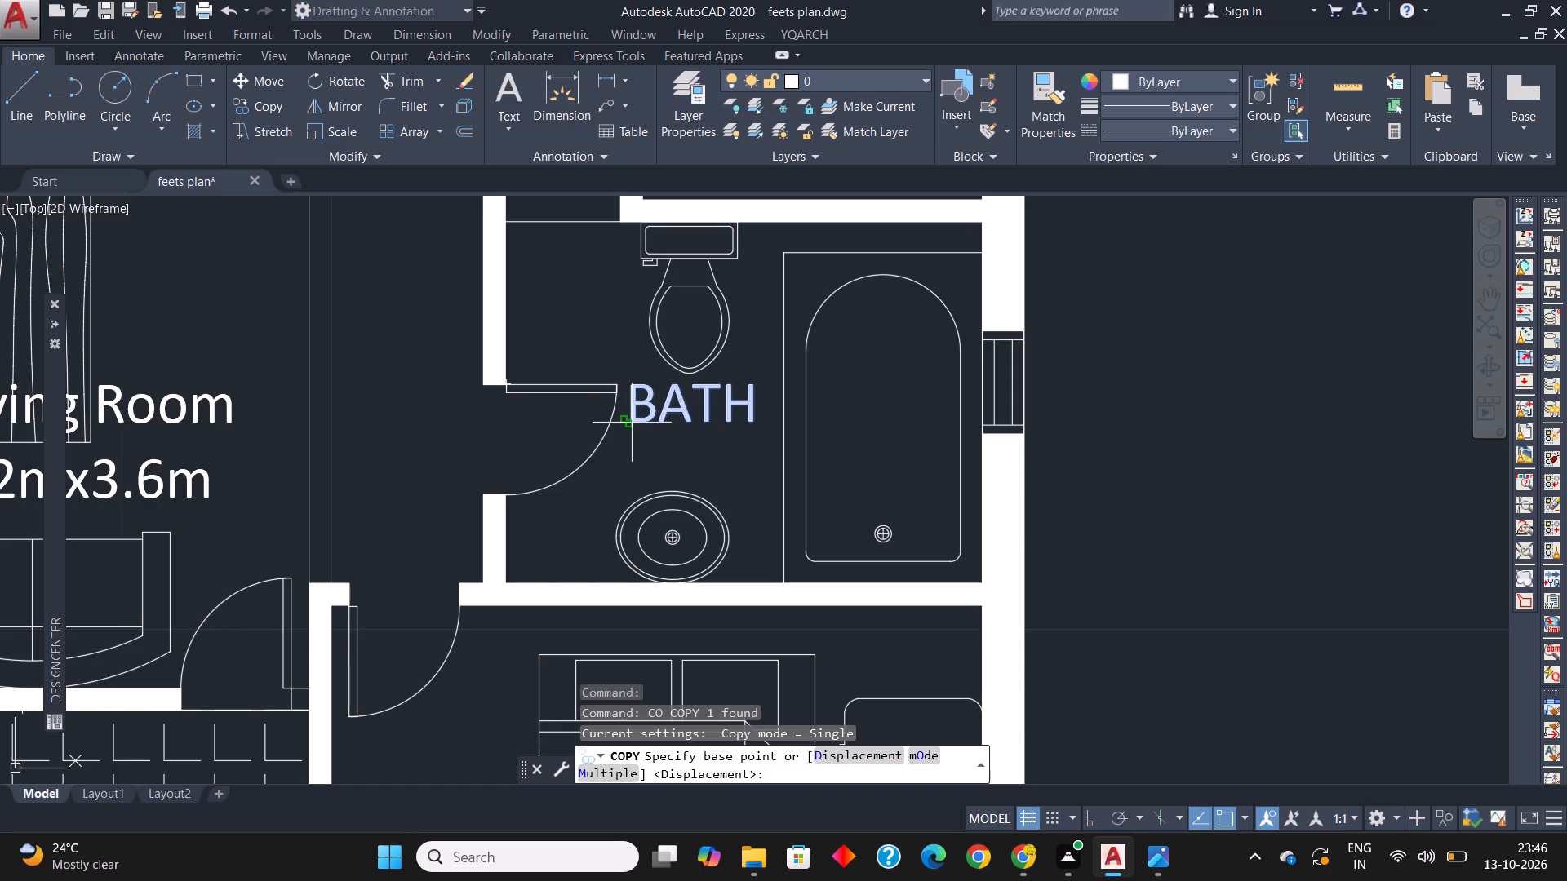
left_click(632, 423)
scroll(828, 571, "down", 4)
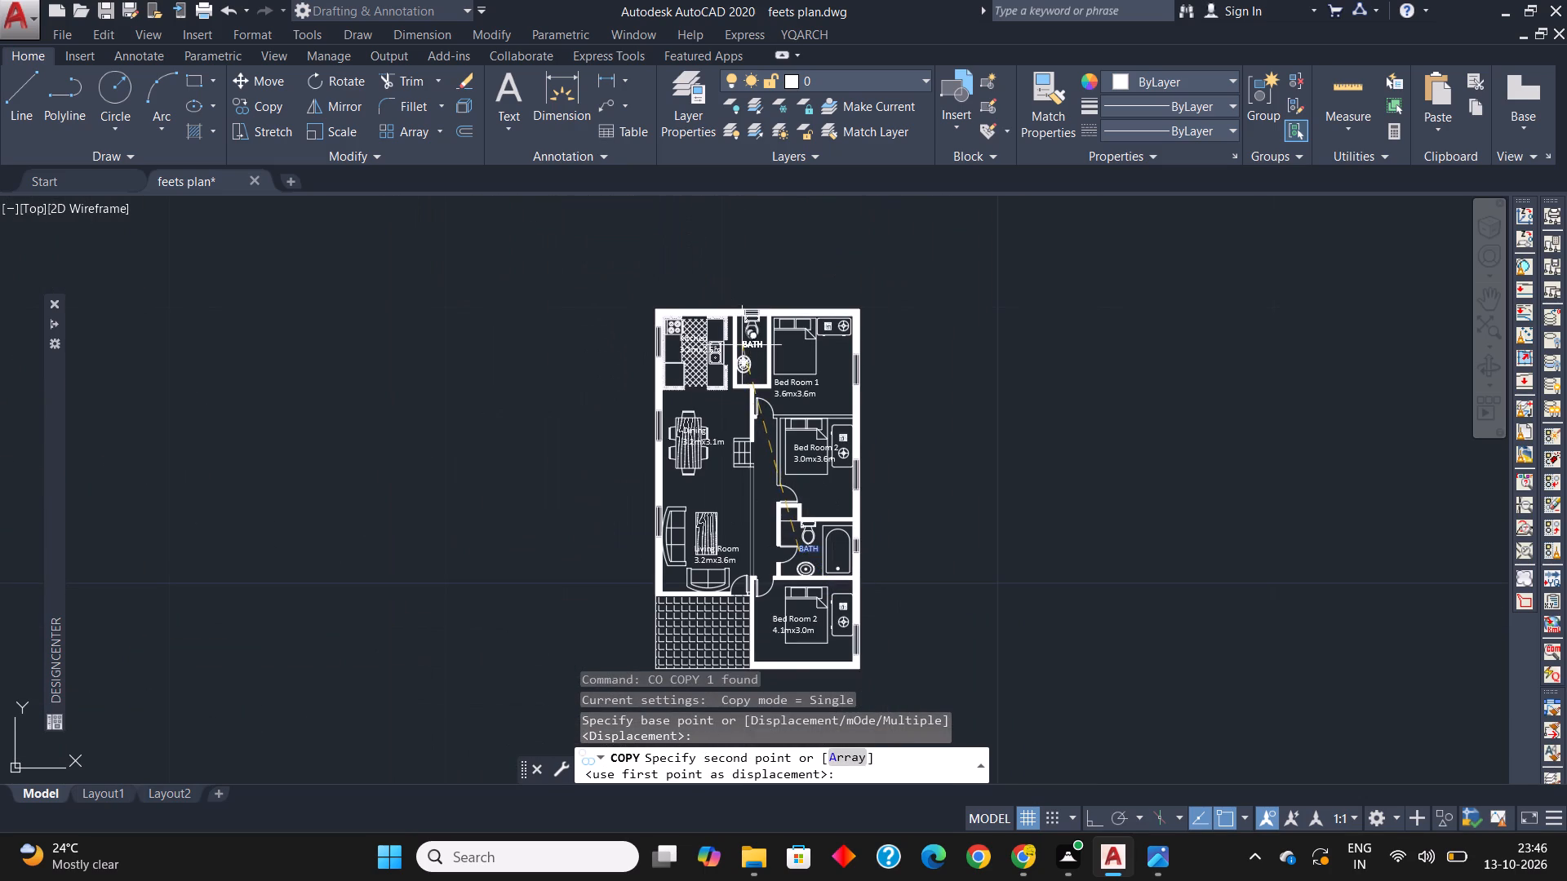
scroll(742, 345, "up", 4)
left_click(721, 369)
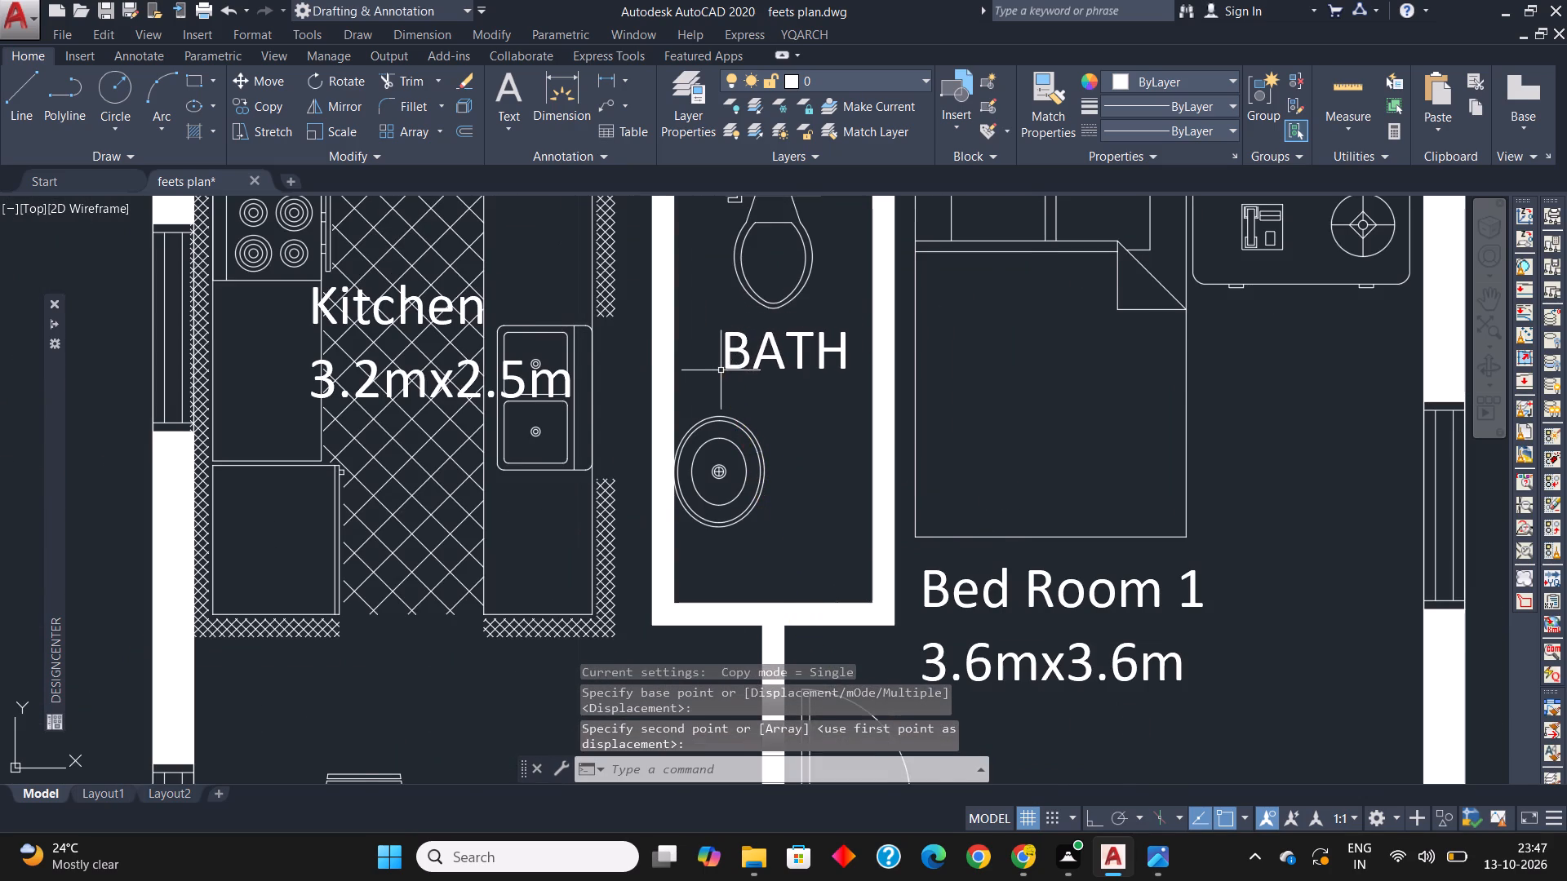
scroll(721, 374, "down", 2)
key("Escape")
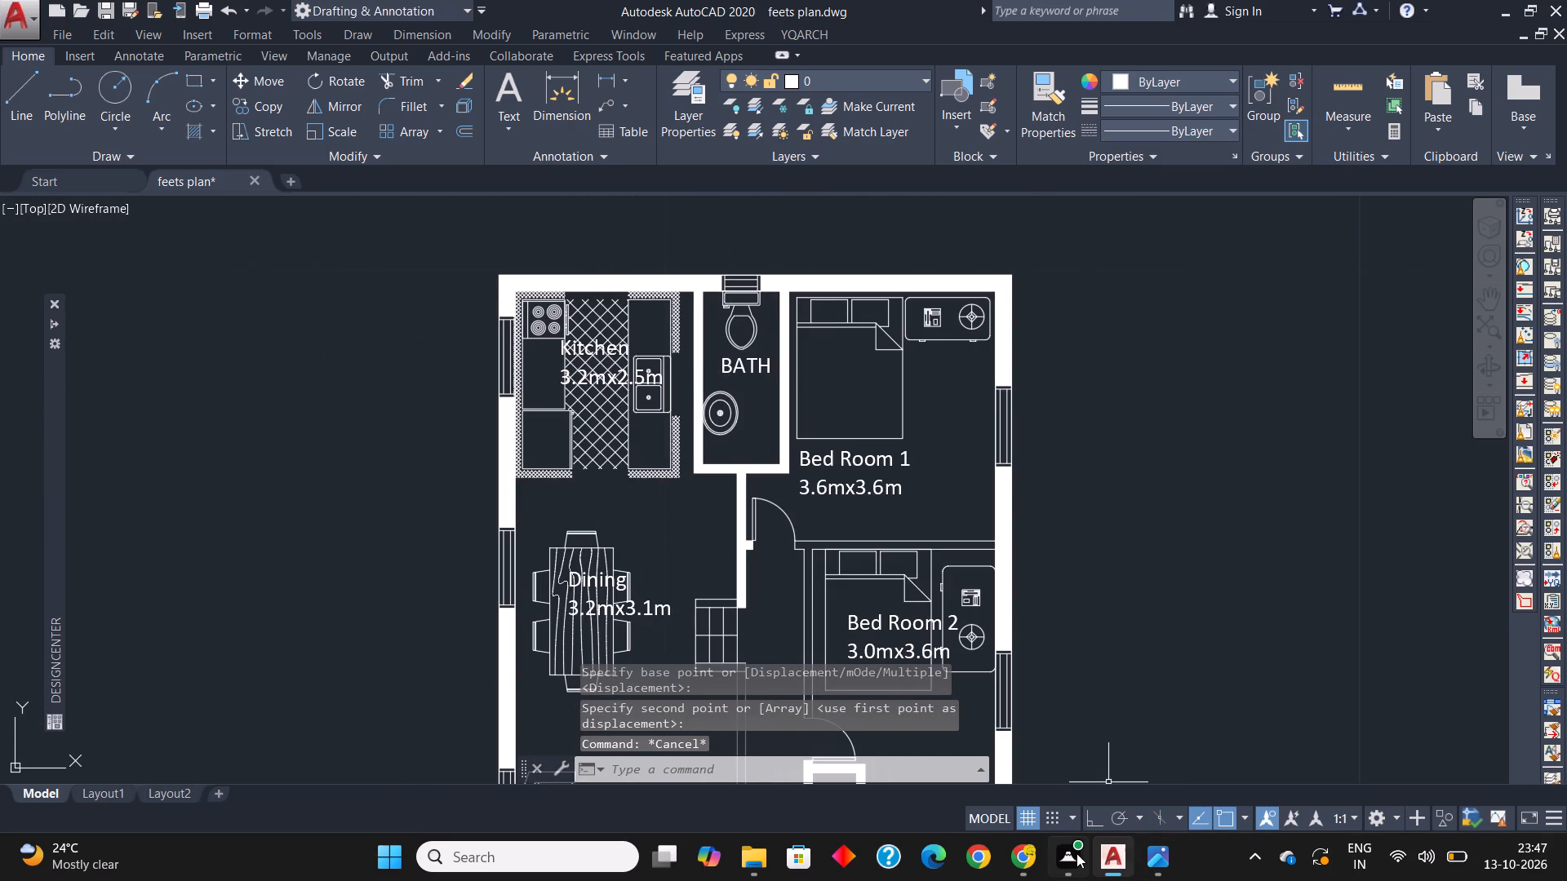
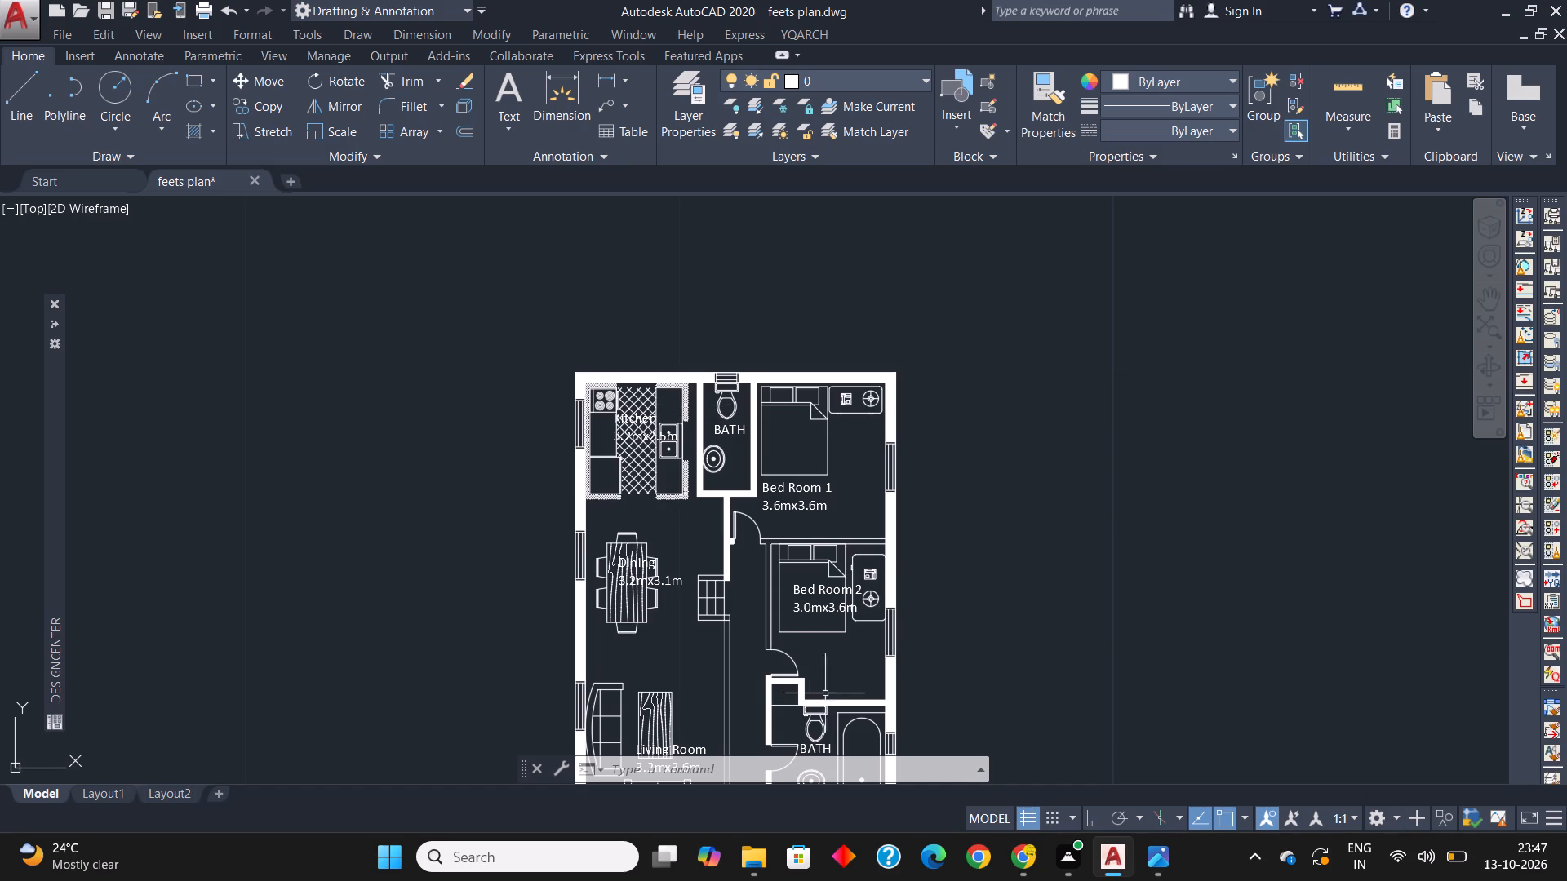
Save the labelled floor plan drawing under its existing name.
scroll(723, 582, "down", 2)
middle_click_drag(721, 609, 725, 517)
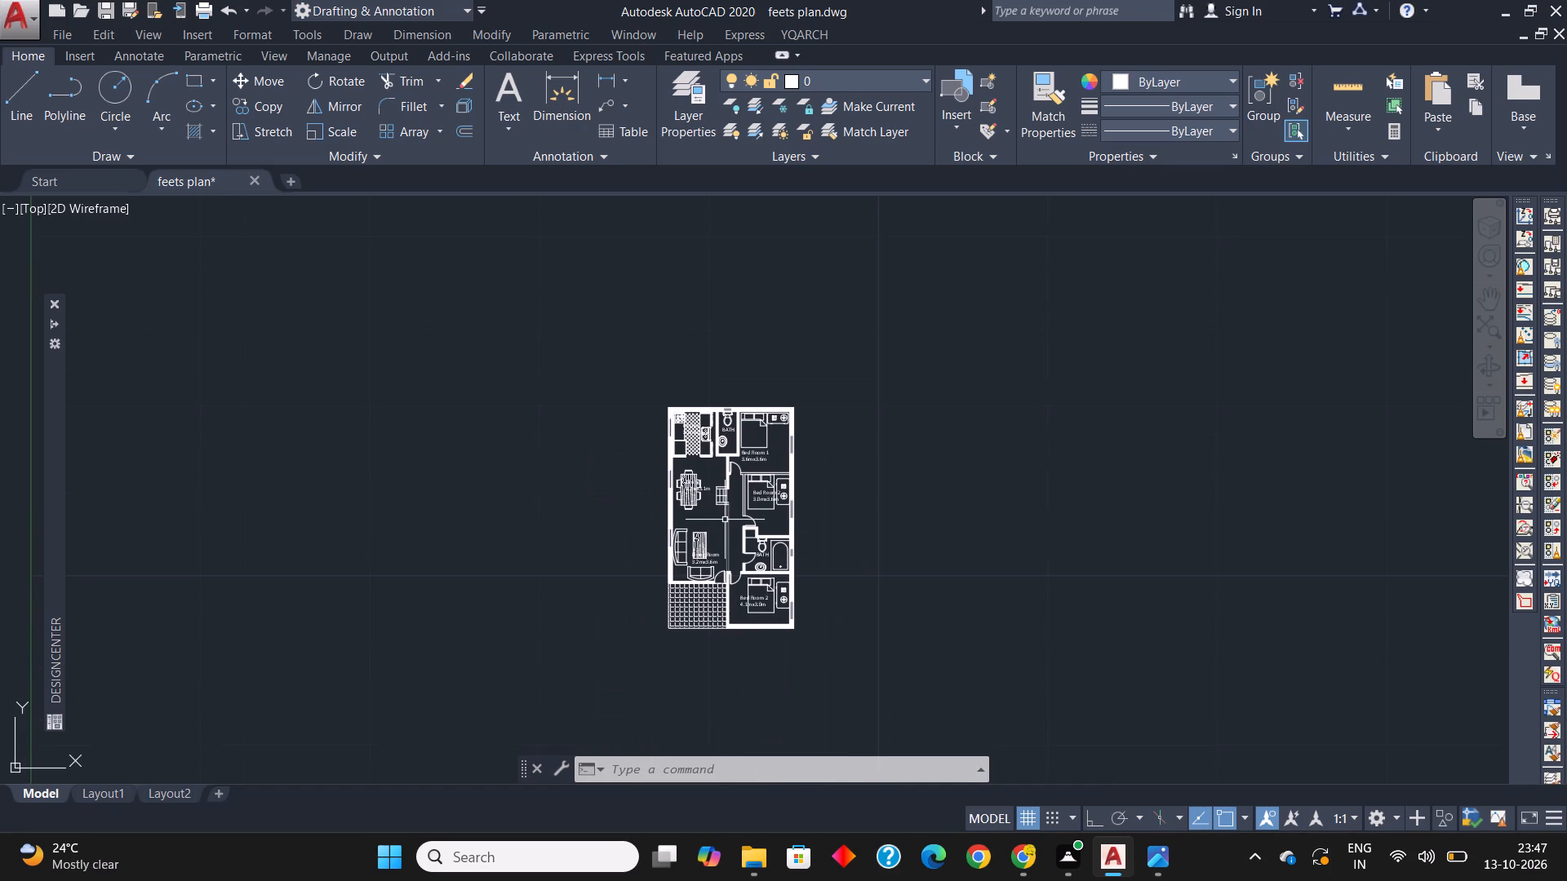
key("ctrl+s")
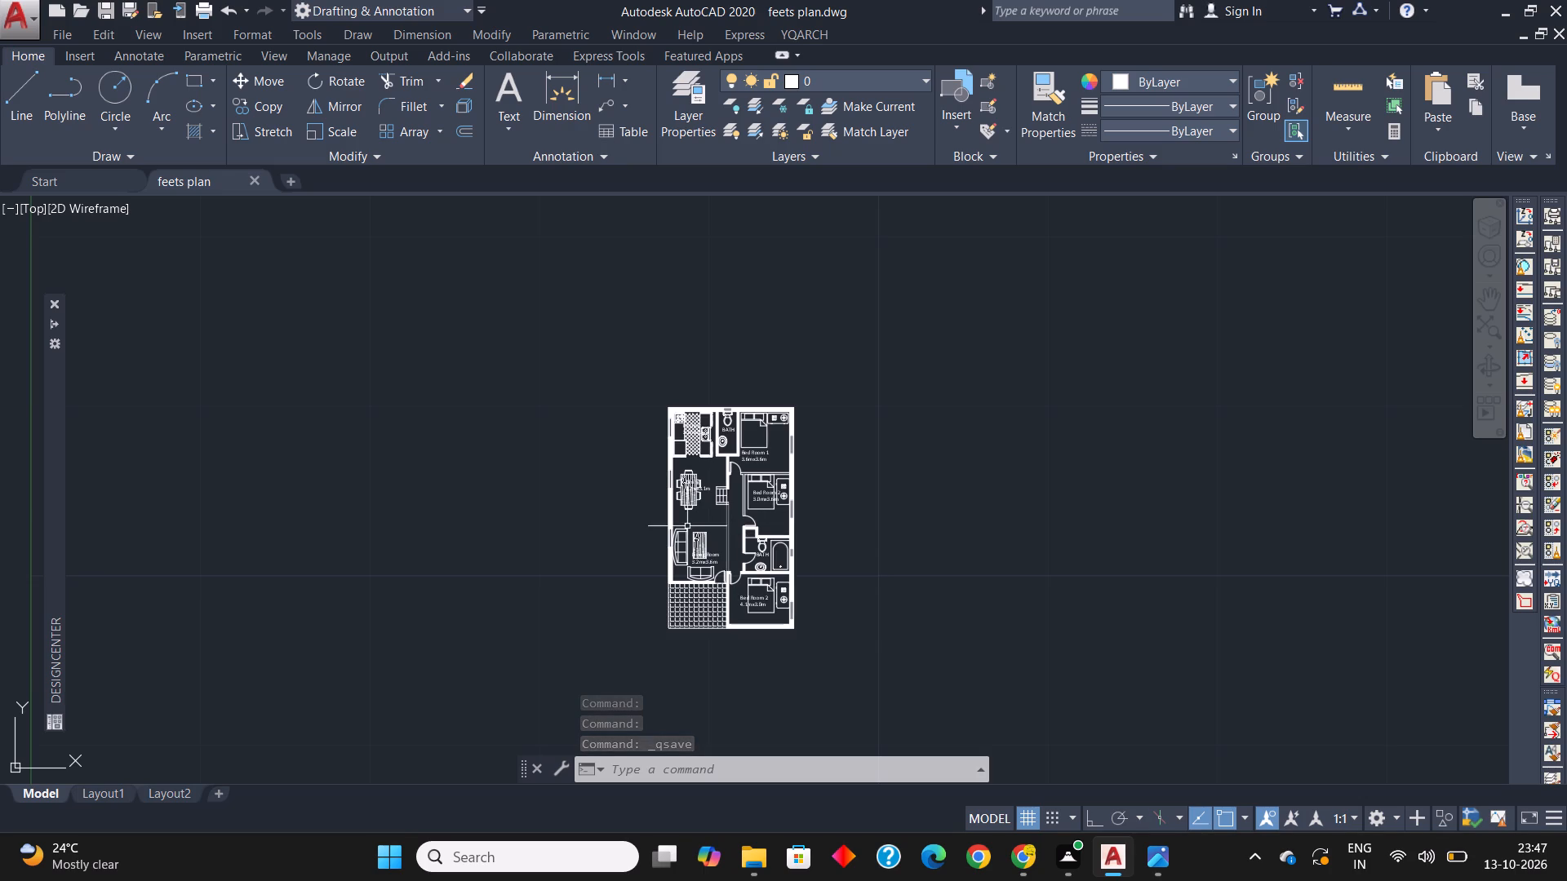
Save the drawing under the new name "Auto cadd" in the autocad folder on the Desktop.
left_click(24, 19)
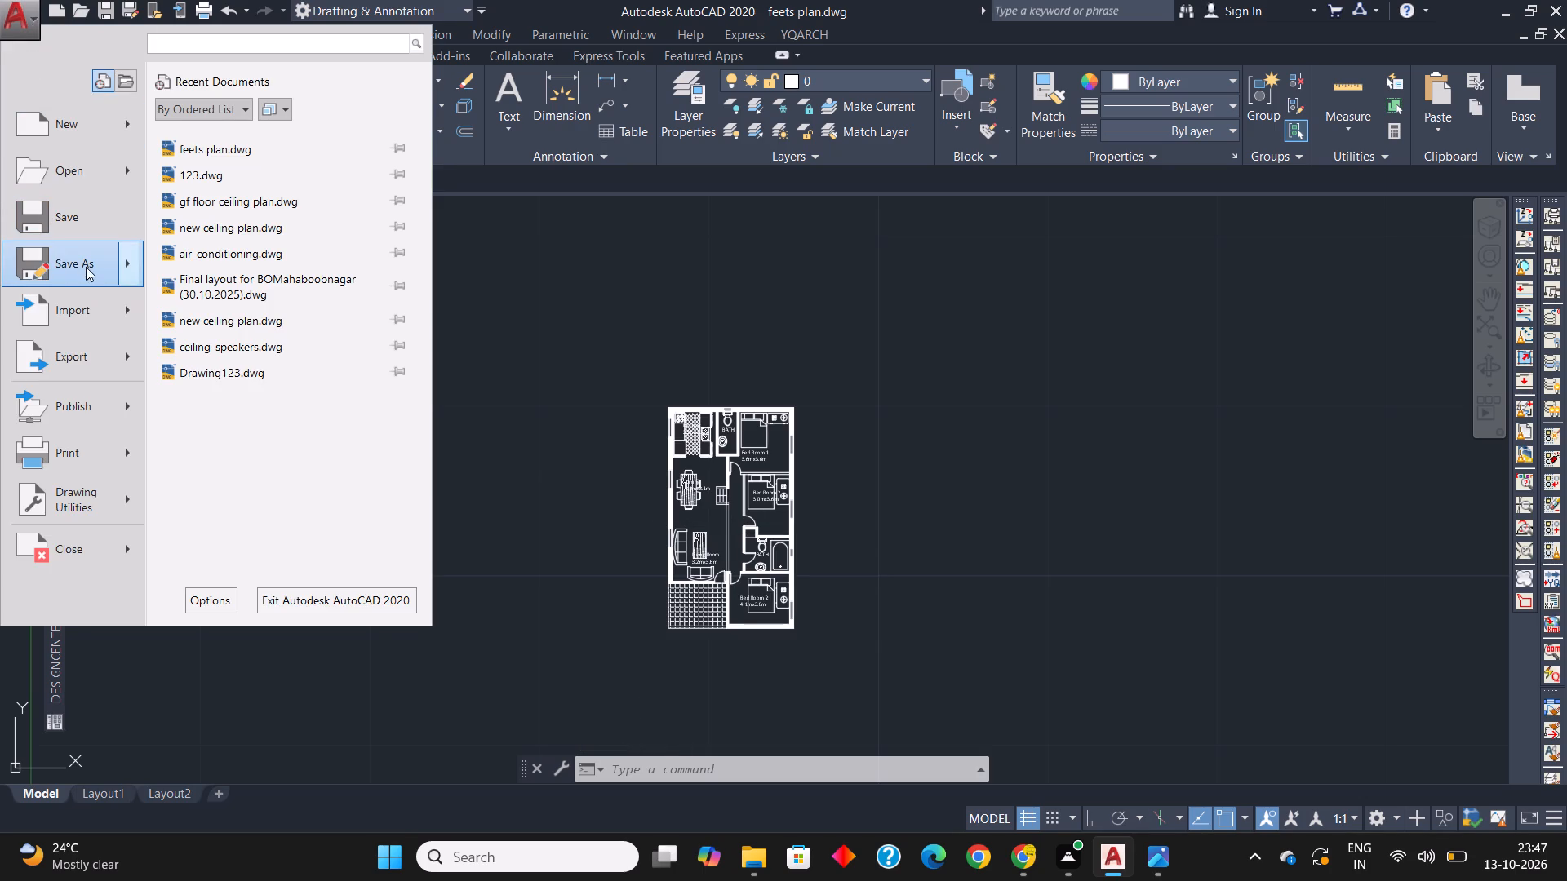
left_click(86, 267)
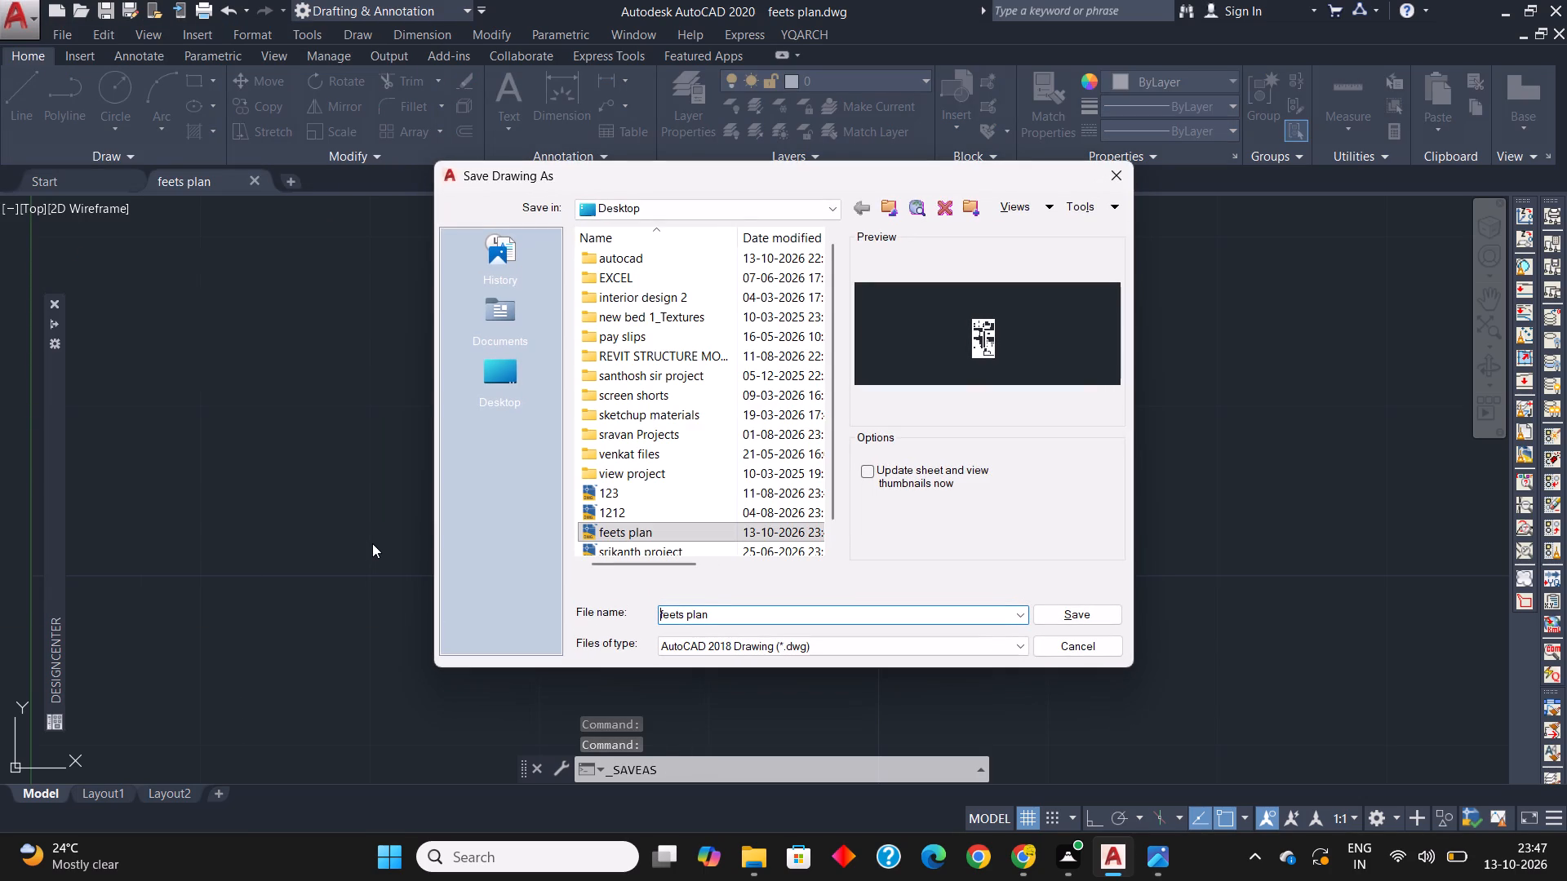
key("u")
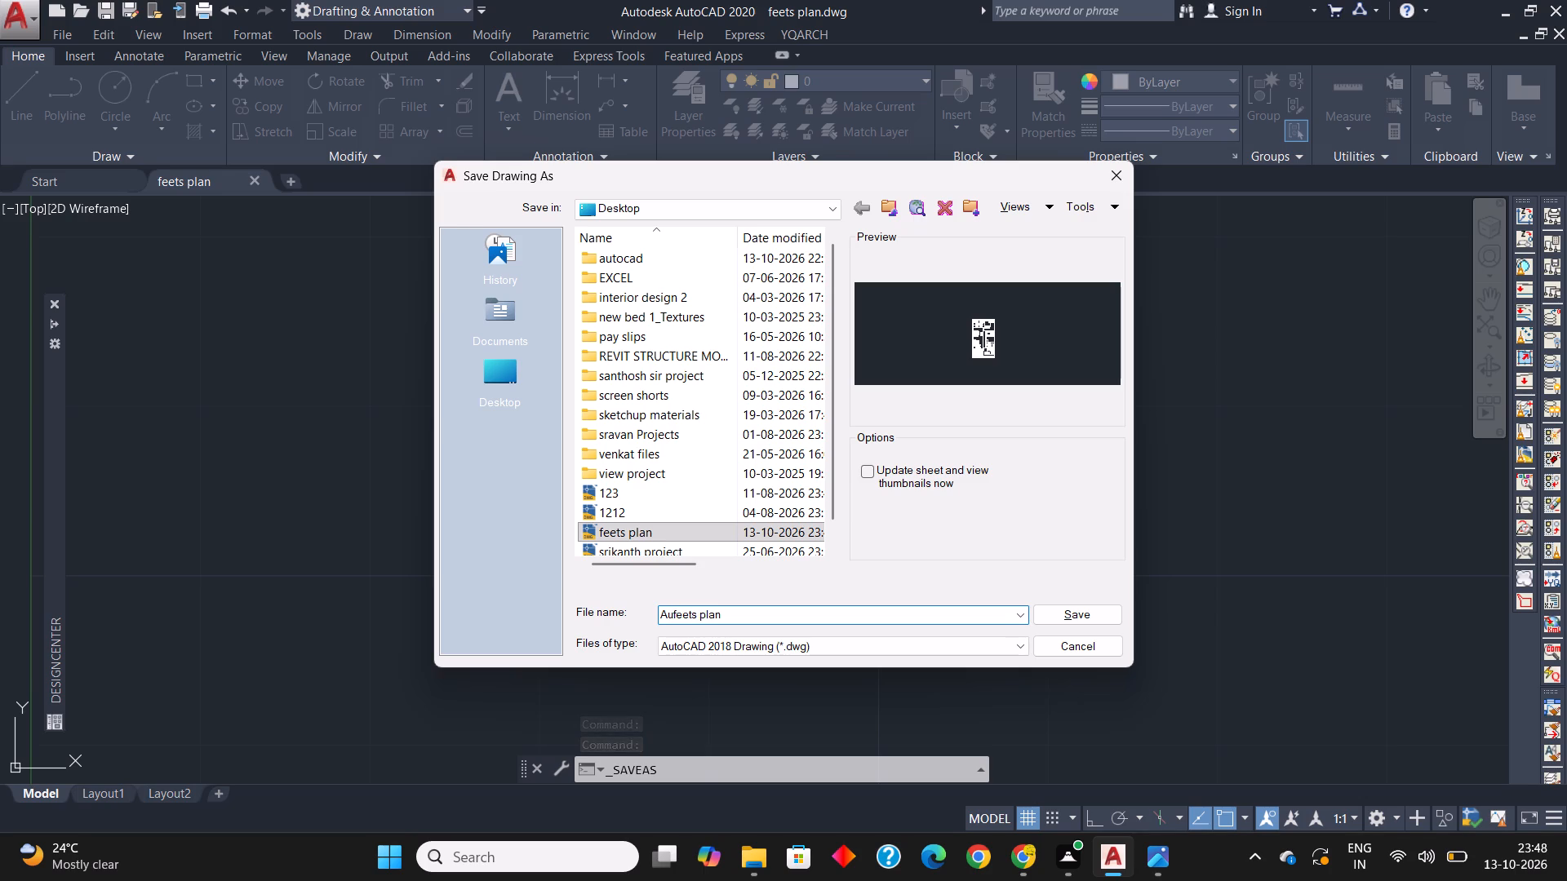
type("tocadd")
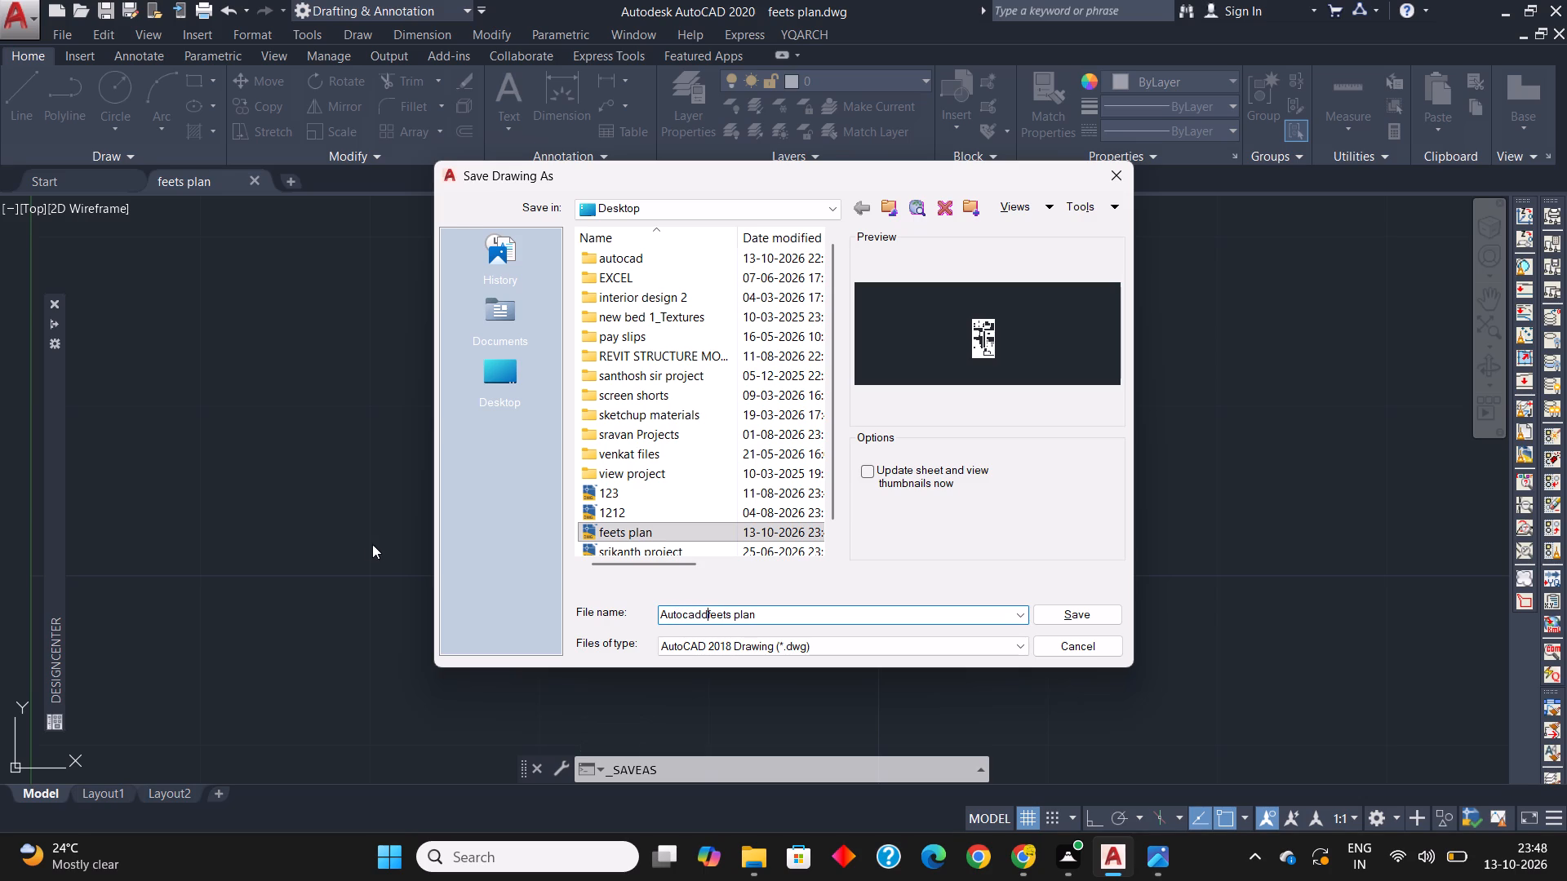
left_click(685, 613)
key("space")
left_click_drag(766, 613, 722, 612)
left_click_drag(722, 612, 711, 612)
key("BackSpace")
double_click(626, 262)
left_click(1072, 617)
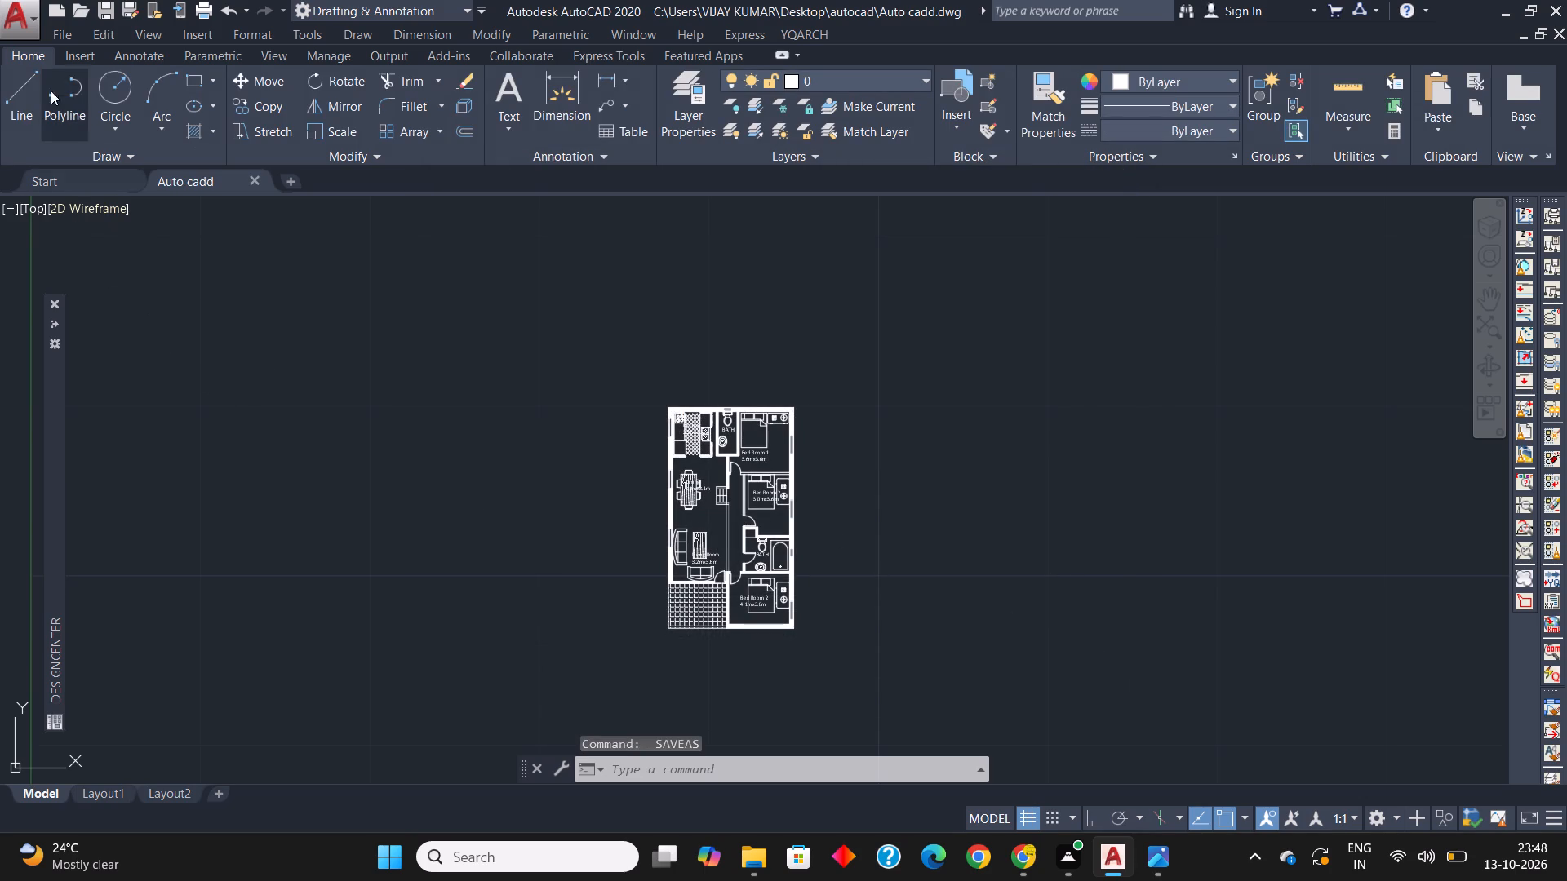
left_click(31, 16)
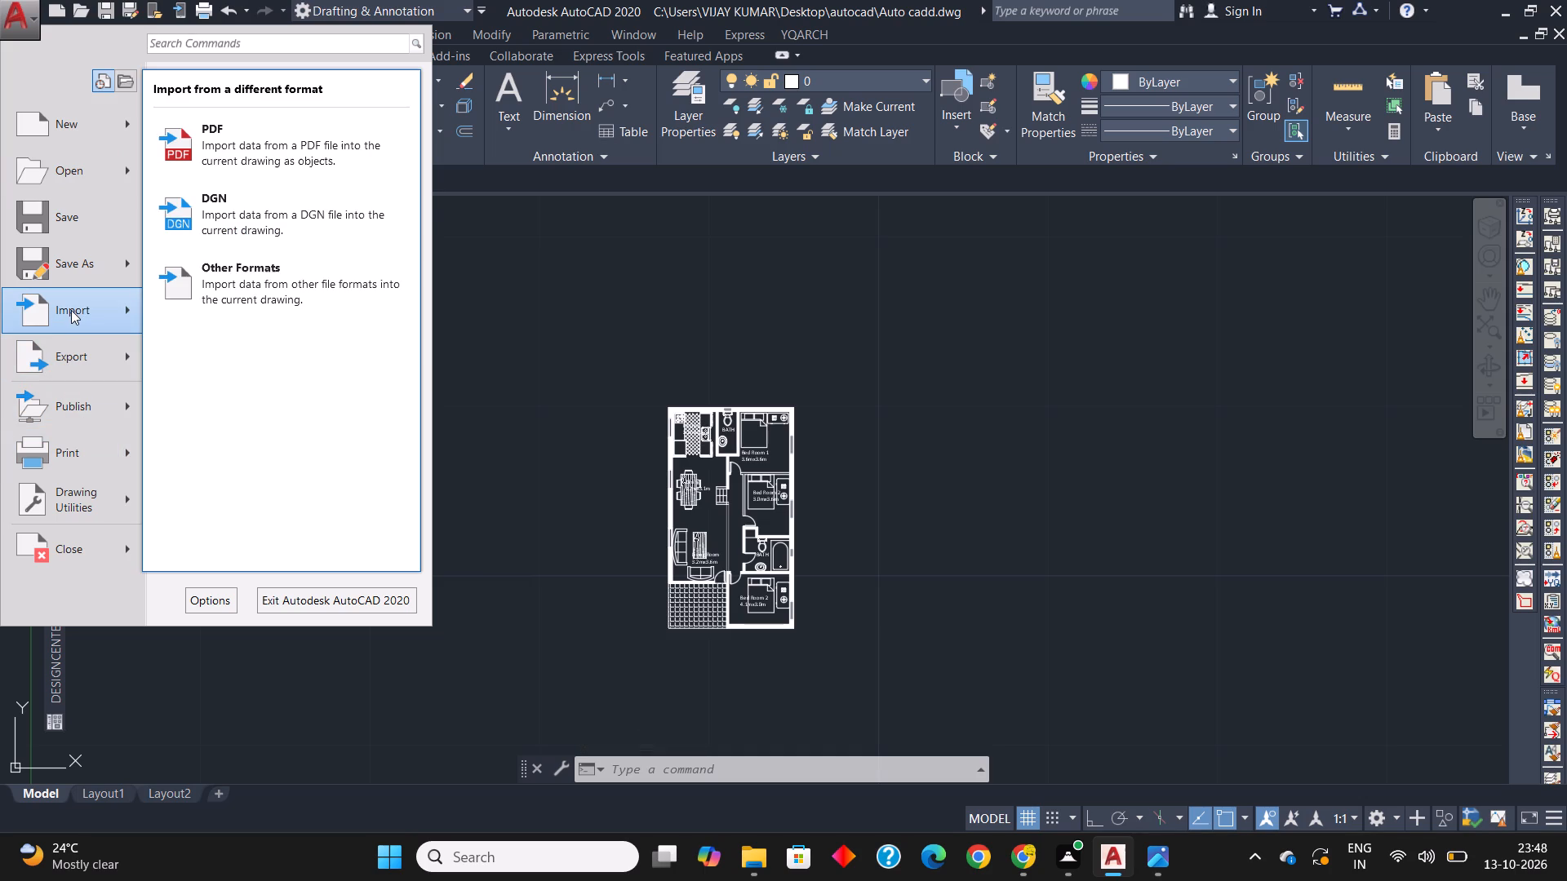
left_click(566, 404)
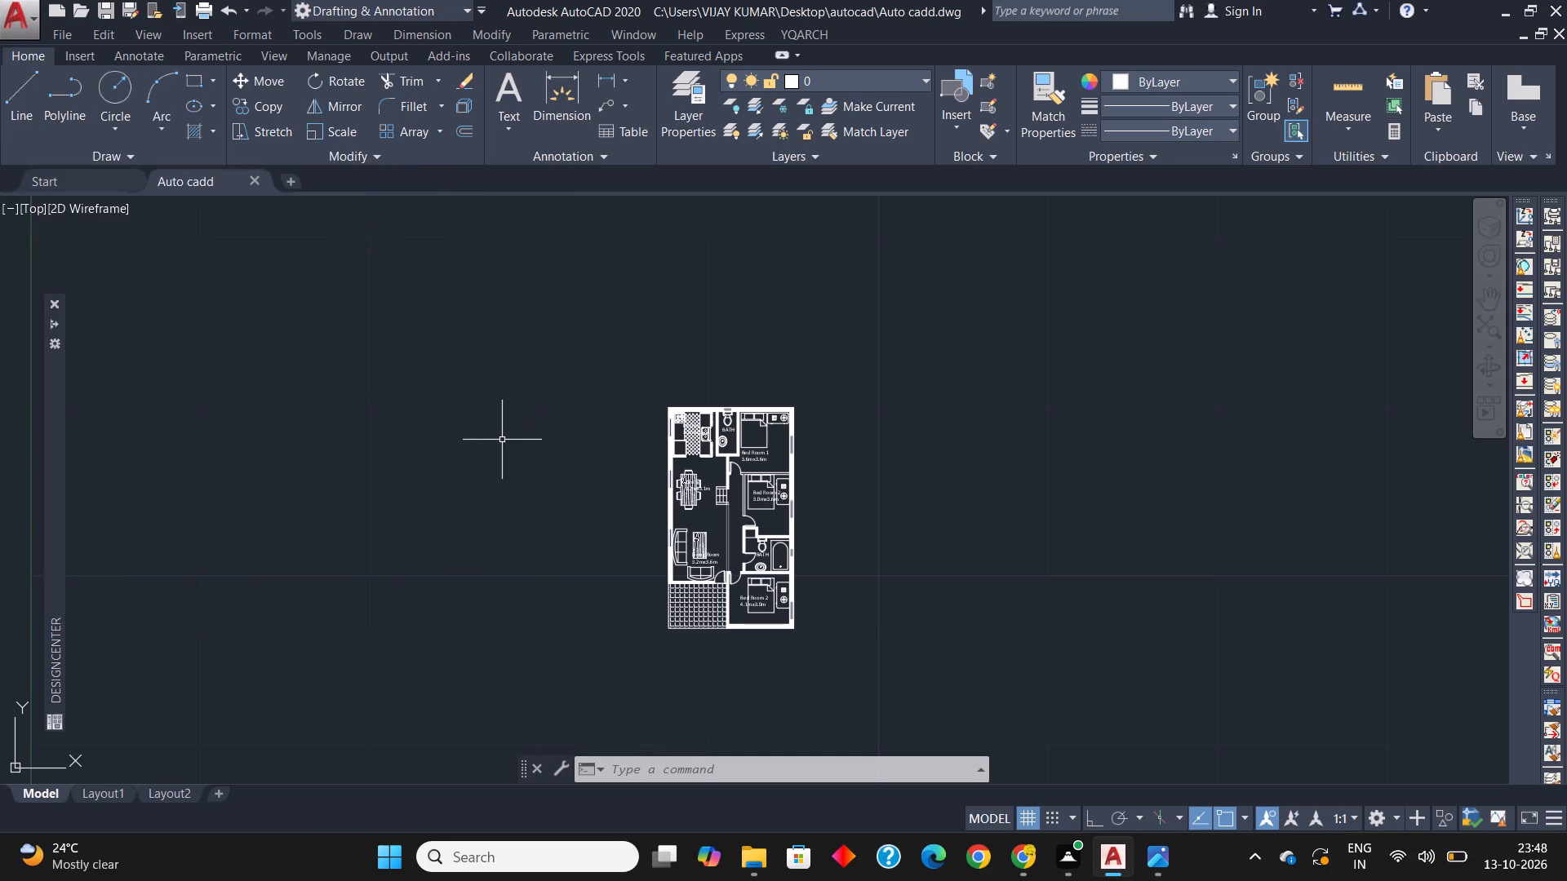
Set up a centred plot with DWG To PDF.pc3 of a window around the whole floor plan, preview it and apply it to the layout.
key("ctrl+p")
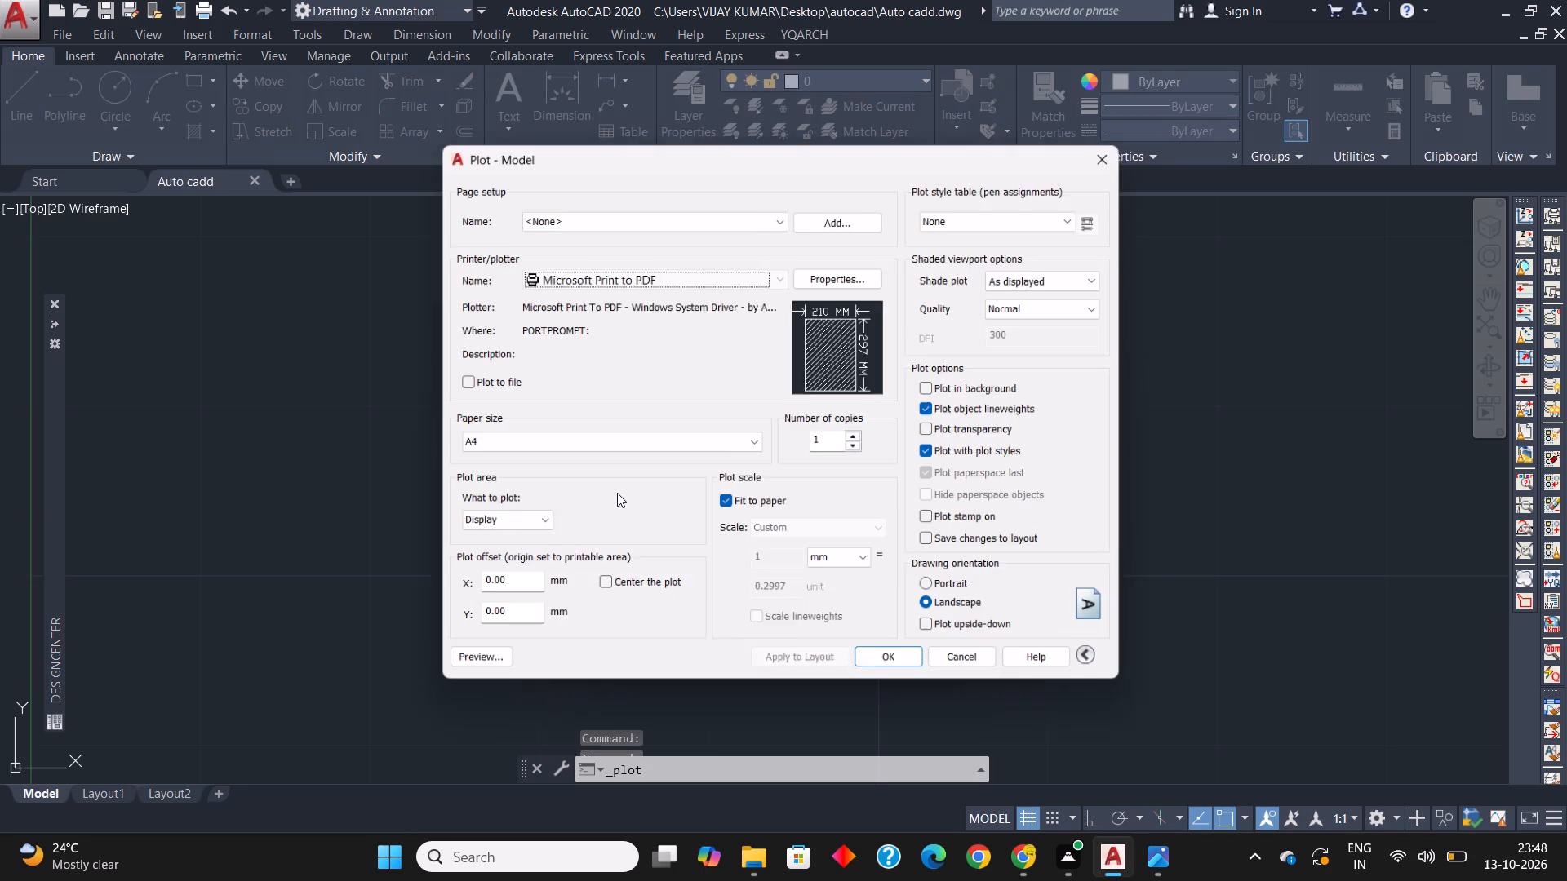
left_click(627, 273)
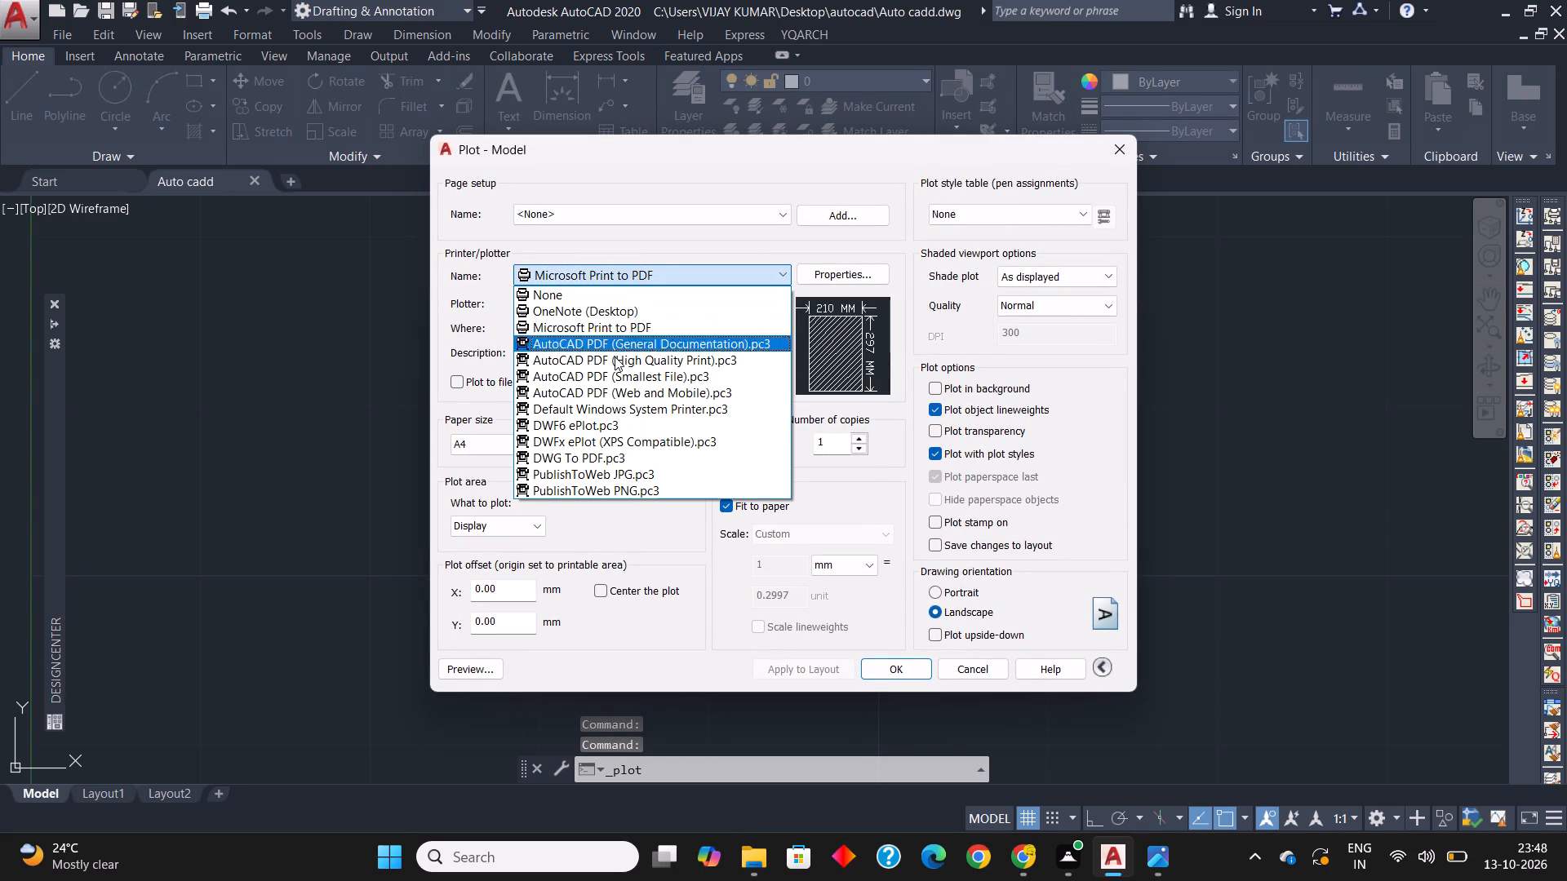
left_click(615, 456)
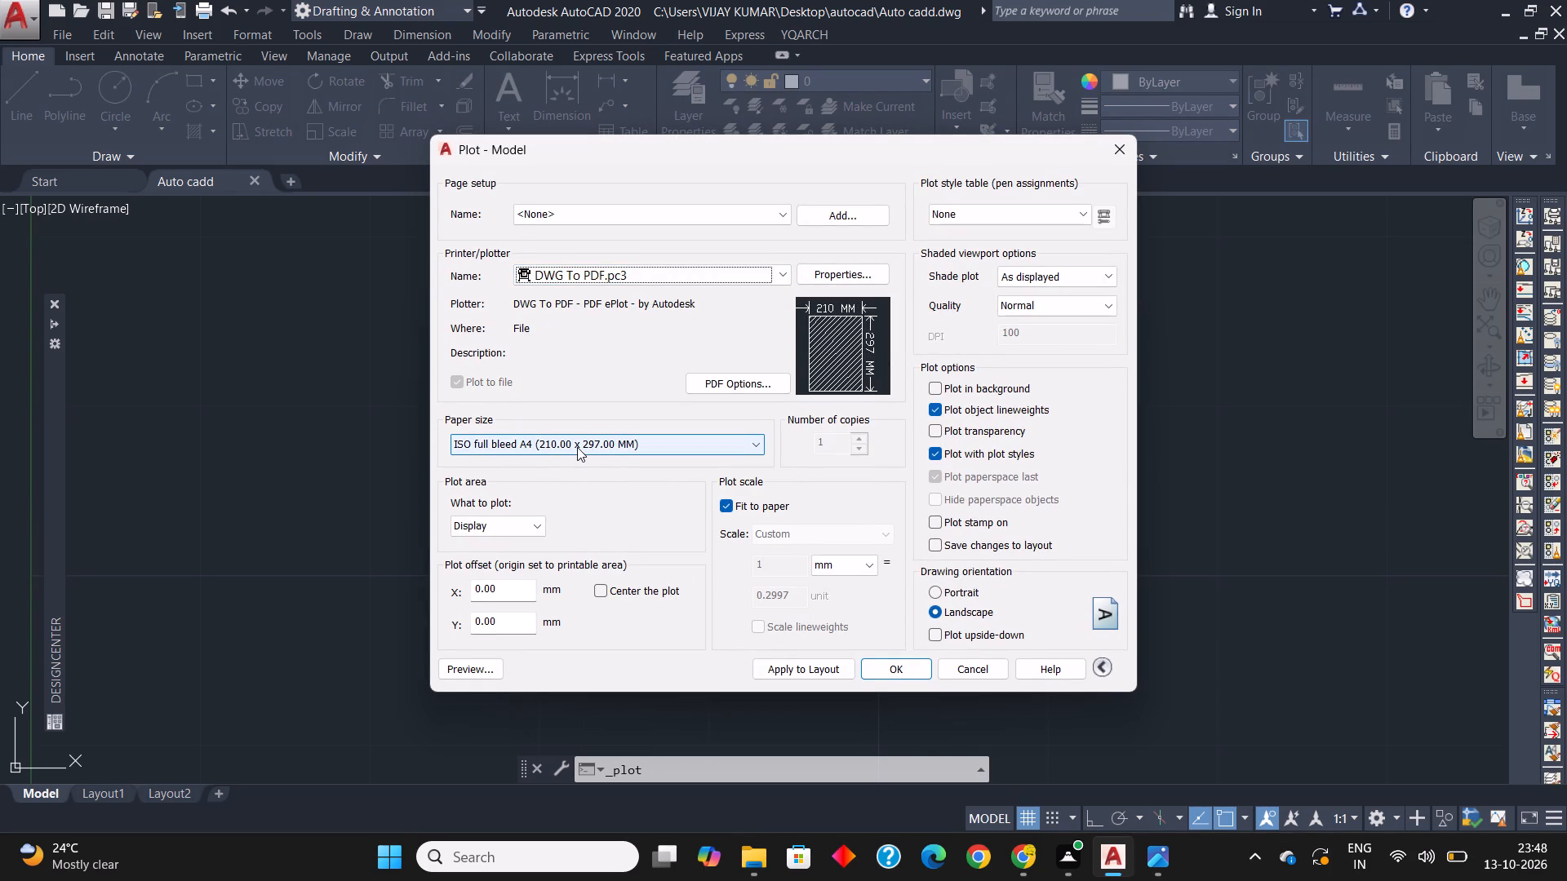
left_click(525, 519)
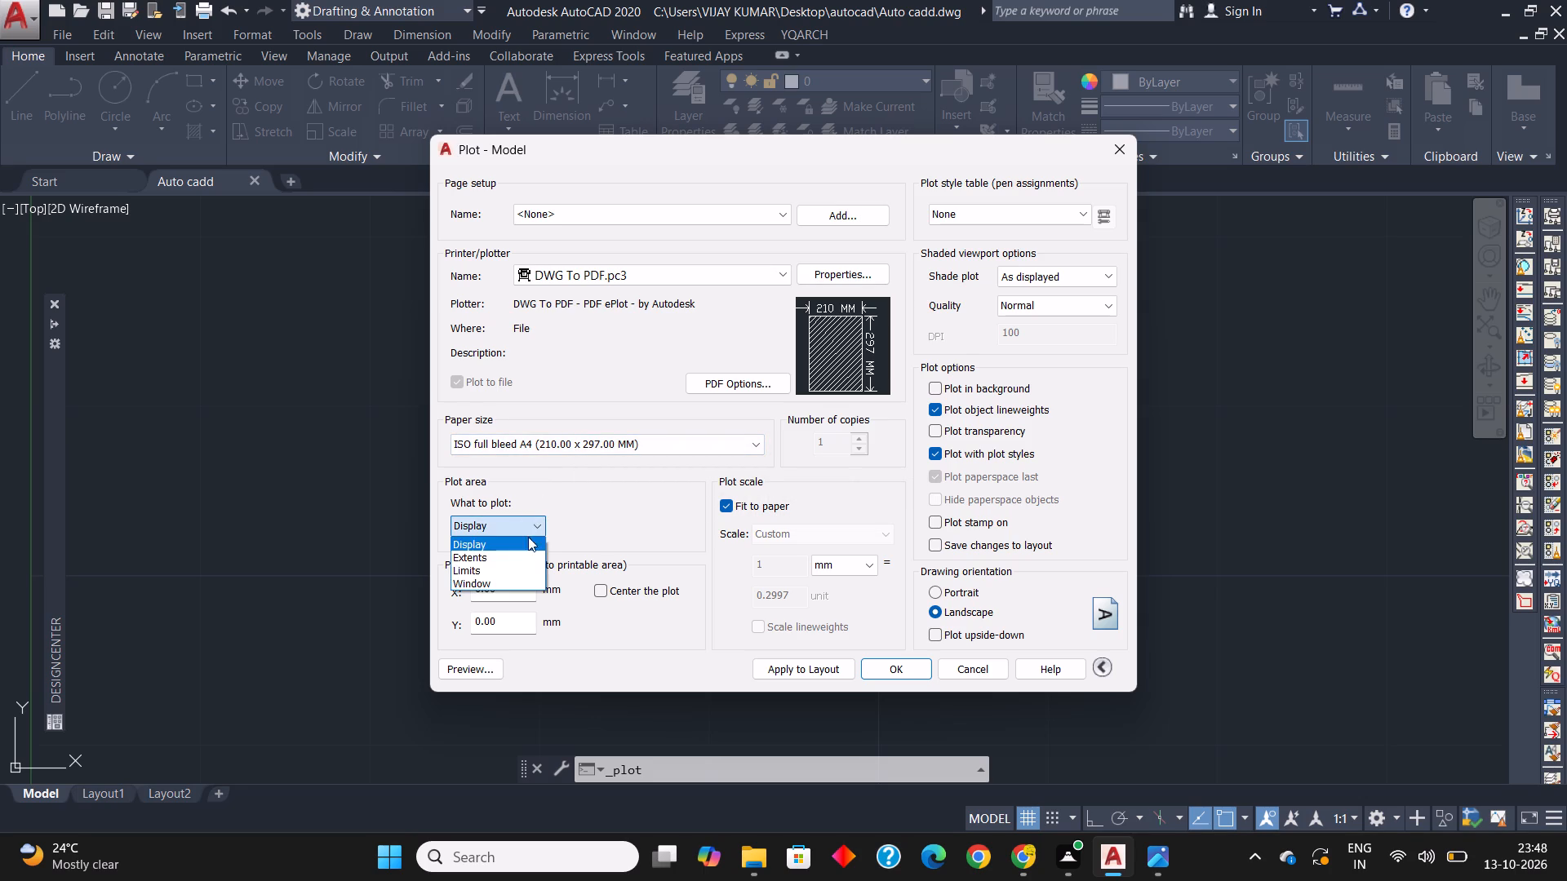
left_click(508, 585)
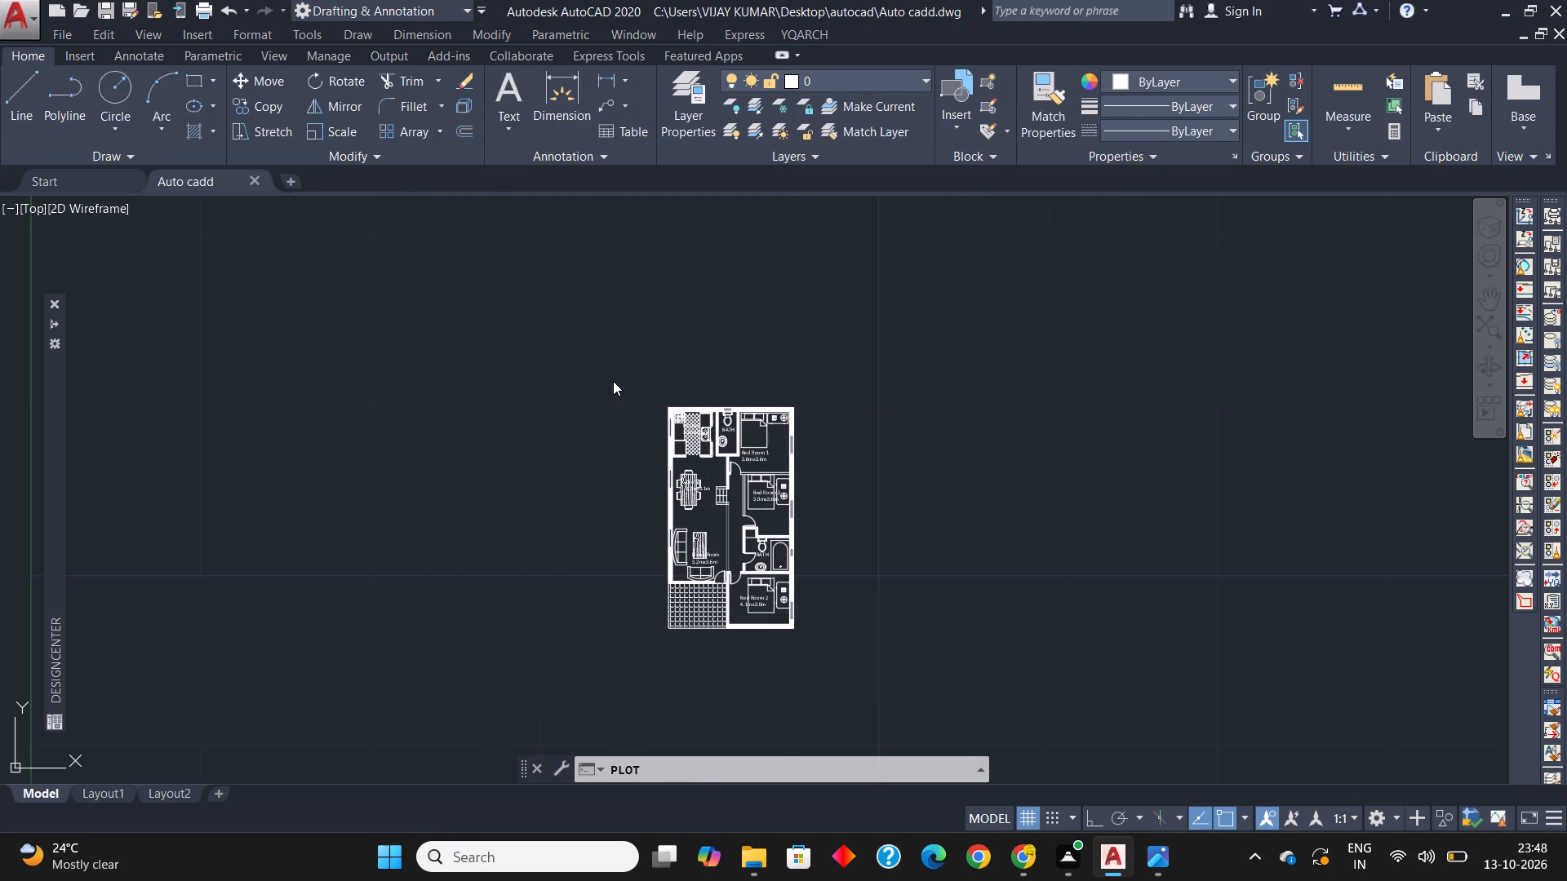
left_click(631, 374)
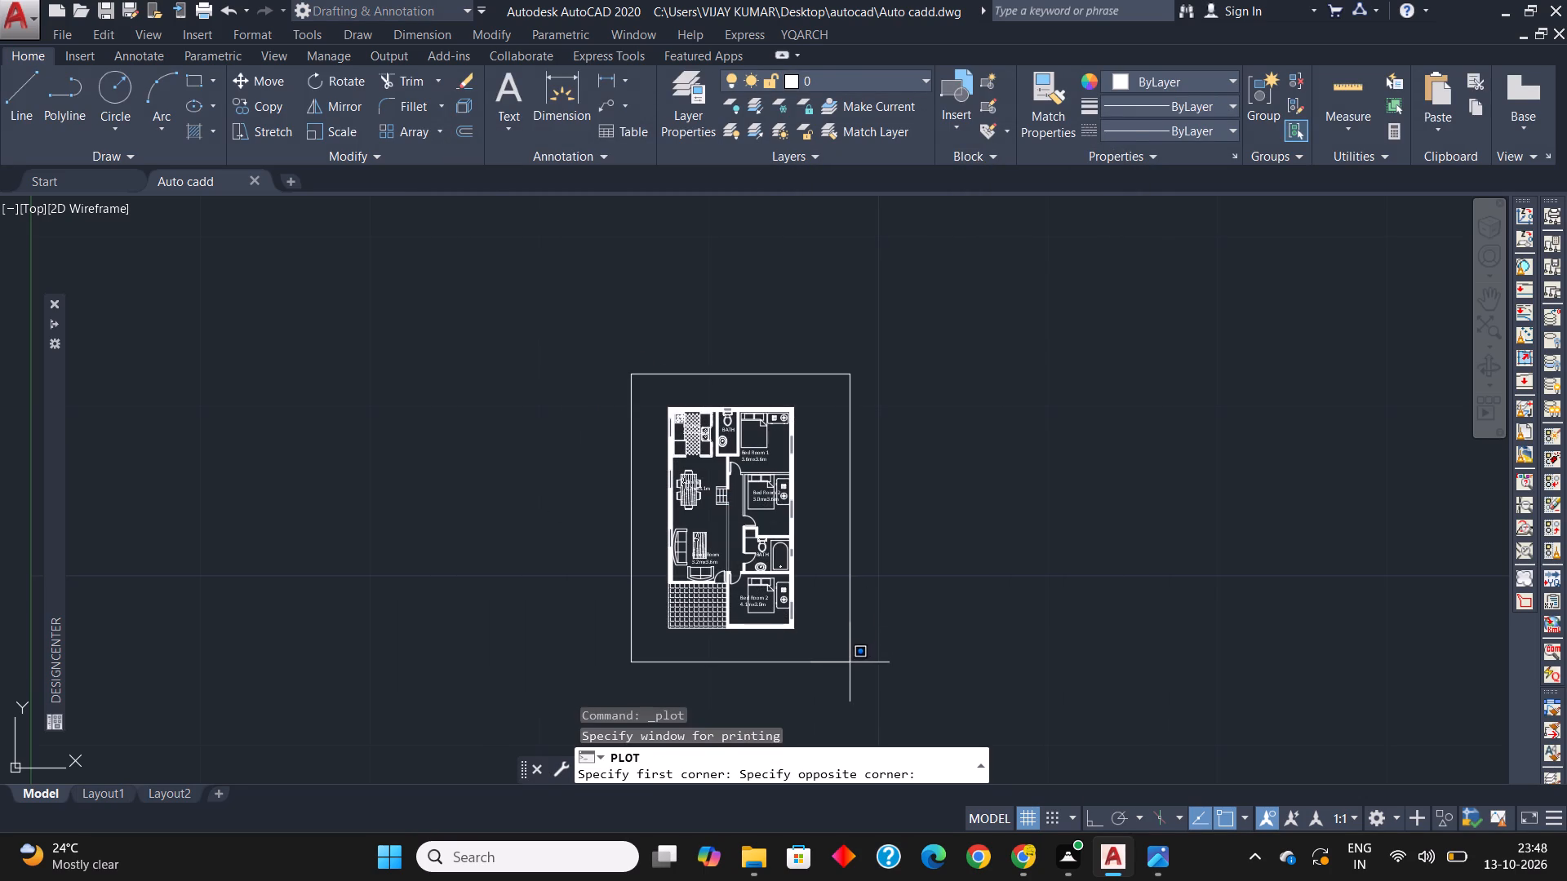
left_click(850, 662)
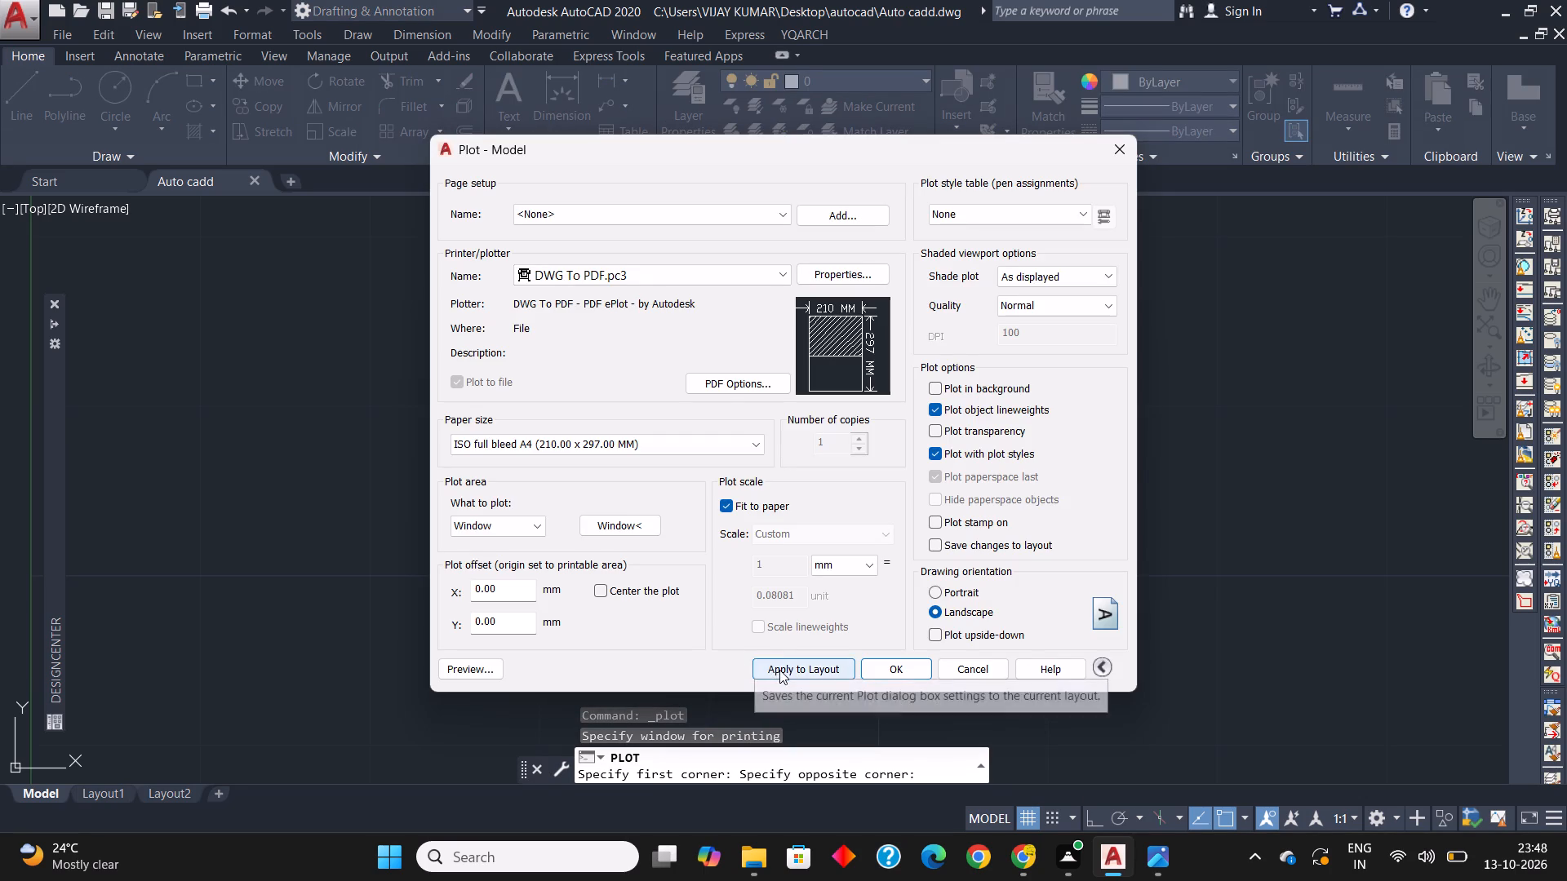
left_click(780, 670)
left_click(605, 589)
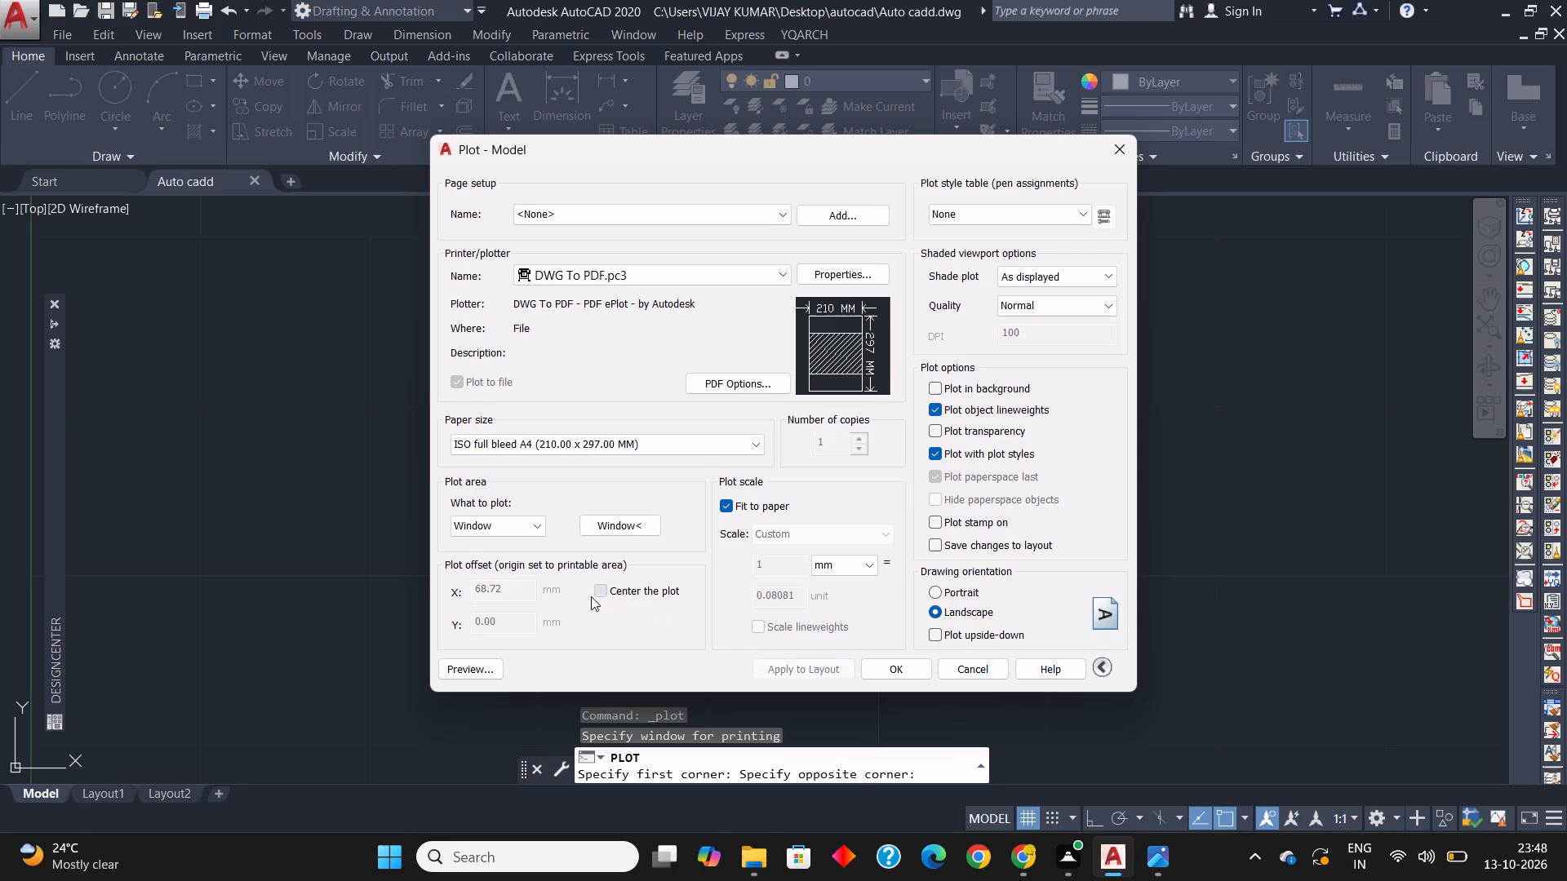
left_click(484, 668)
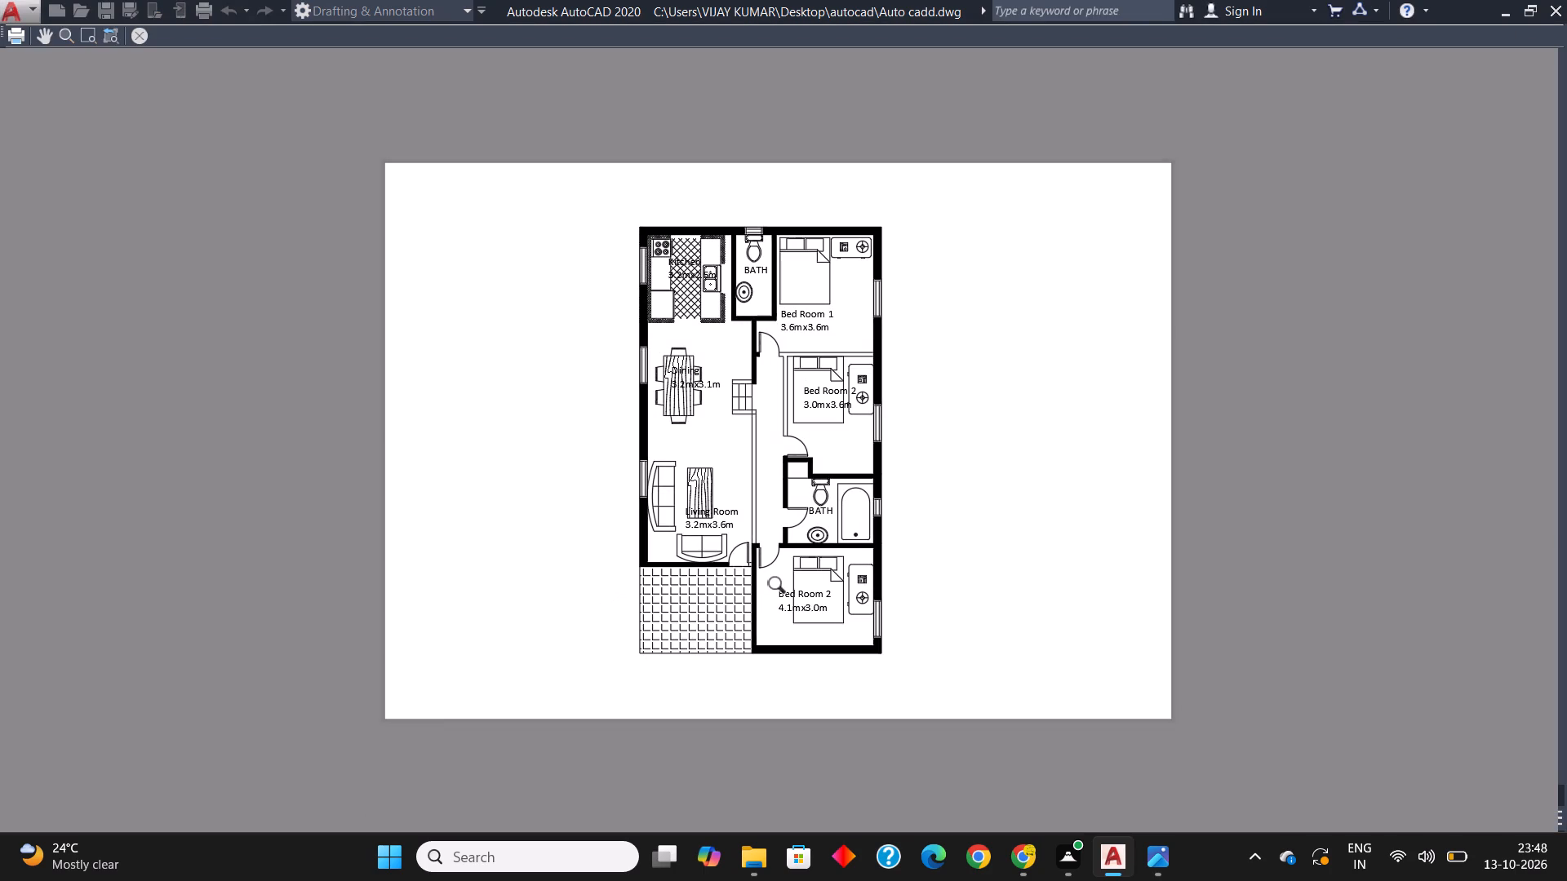
key("Escape")
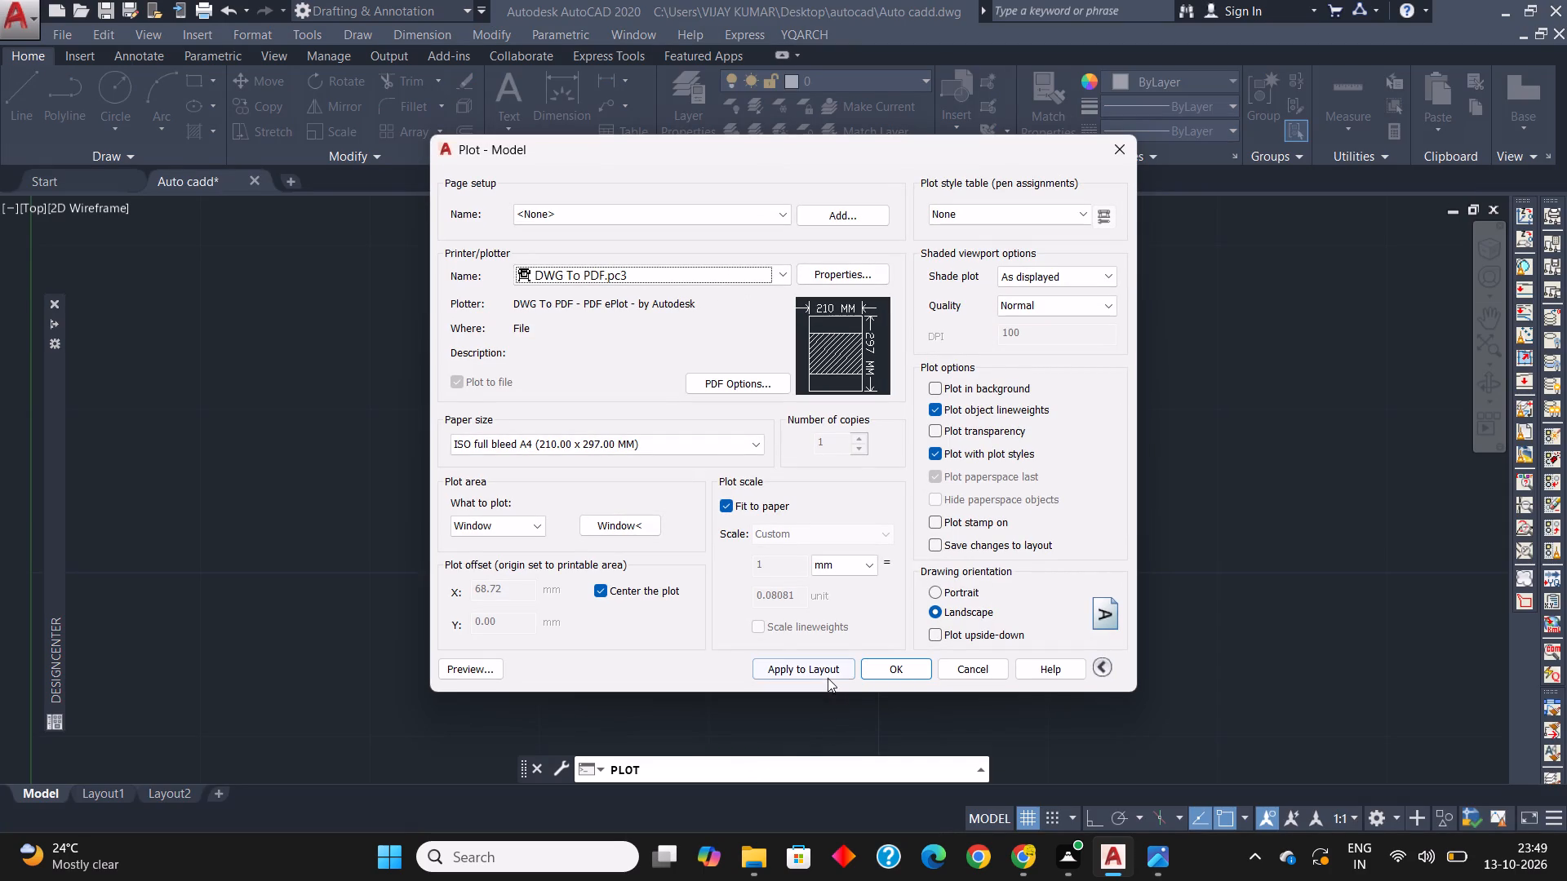
left_click(823, 671)
Plot the plan to "Auto cadd-Model.pdf" in the Desktop's autocad folder and close the opened PDF.
left_click(886, 669)
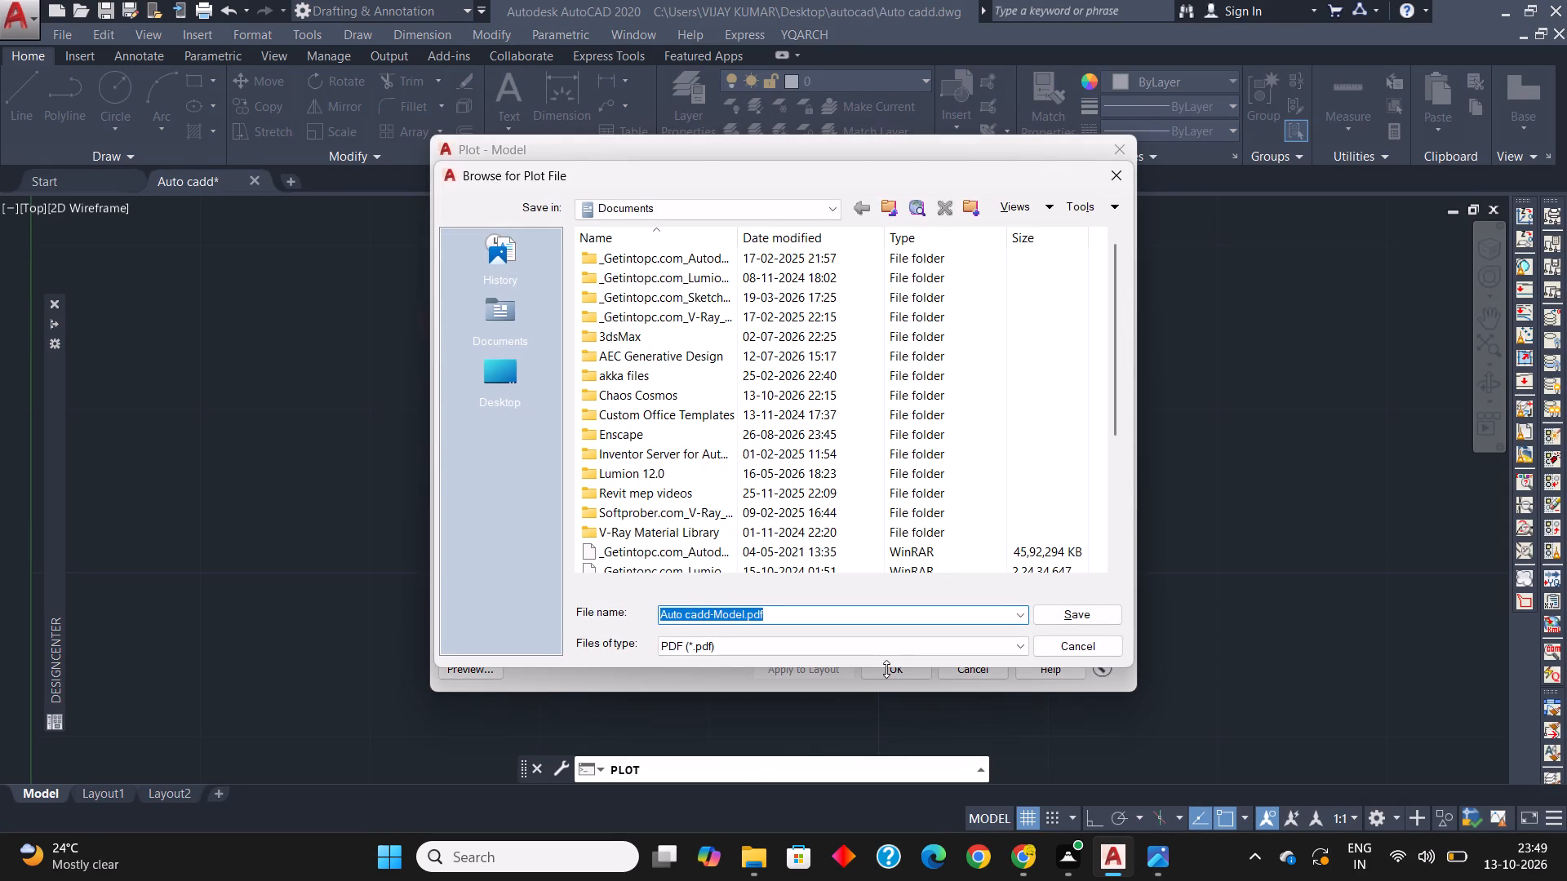
double_click(487, 377)
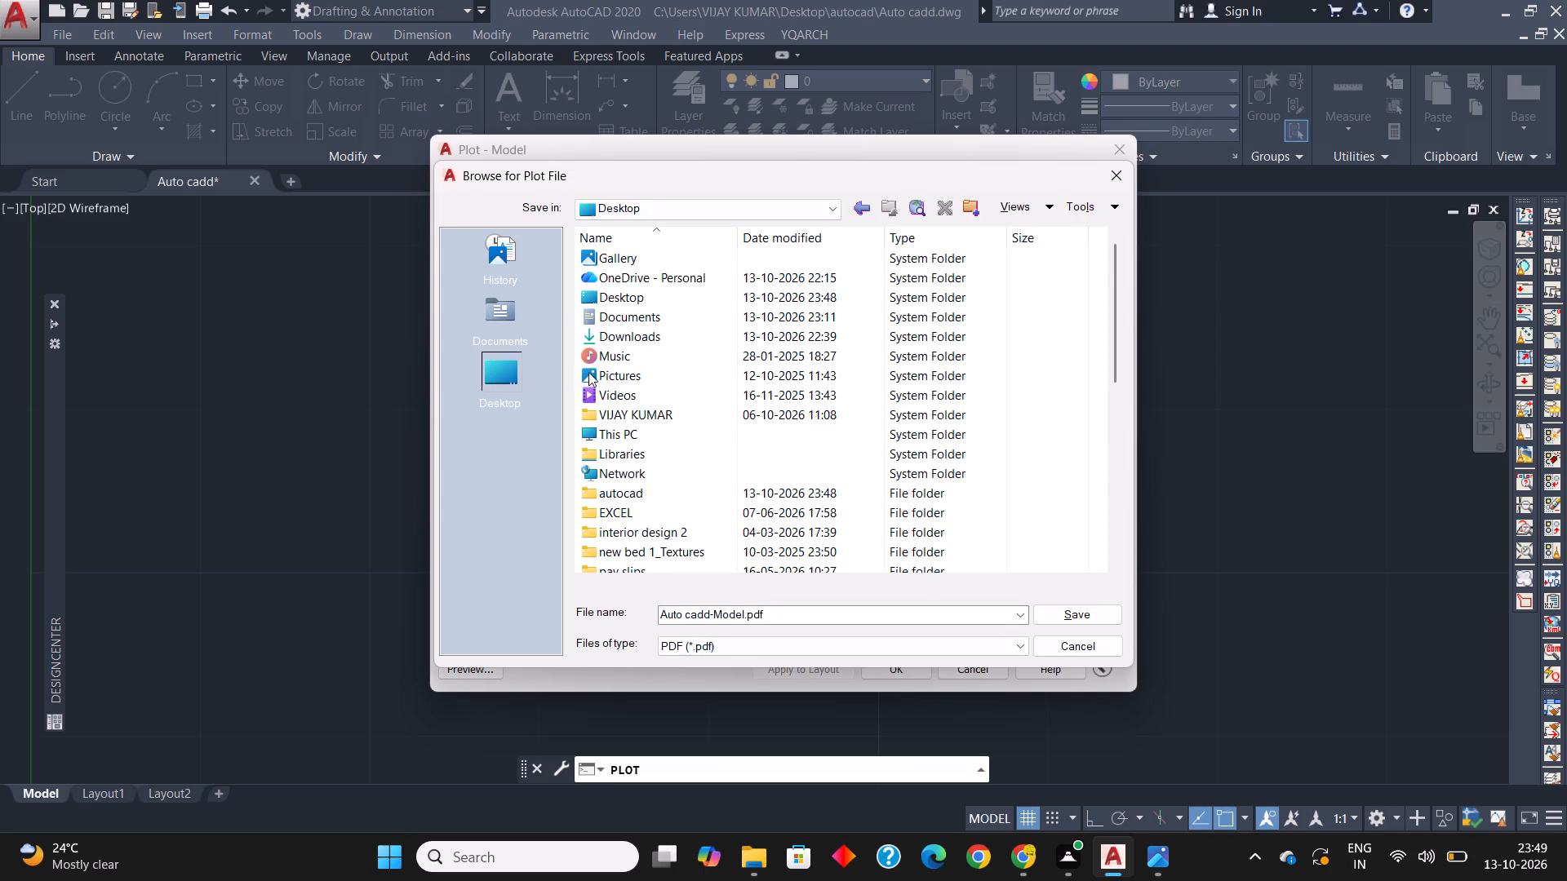
double_click(640, 497)
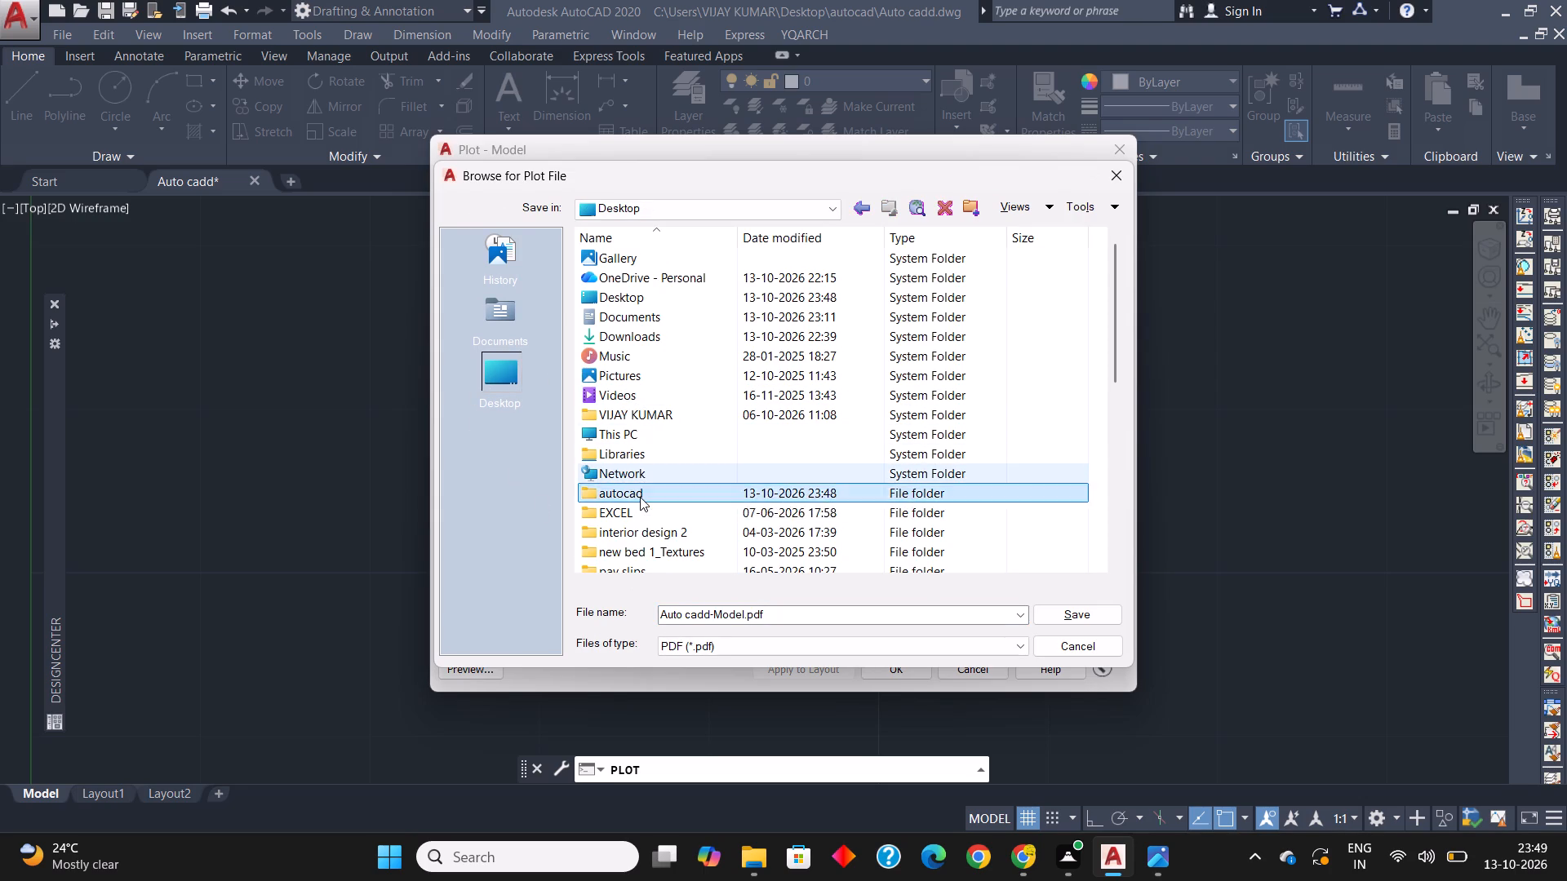
left_click(1064, 617)
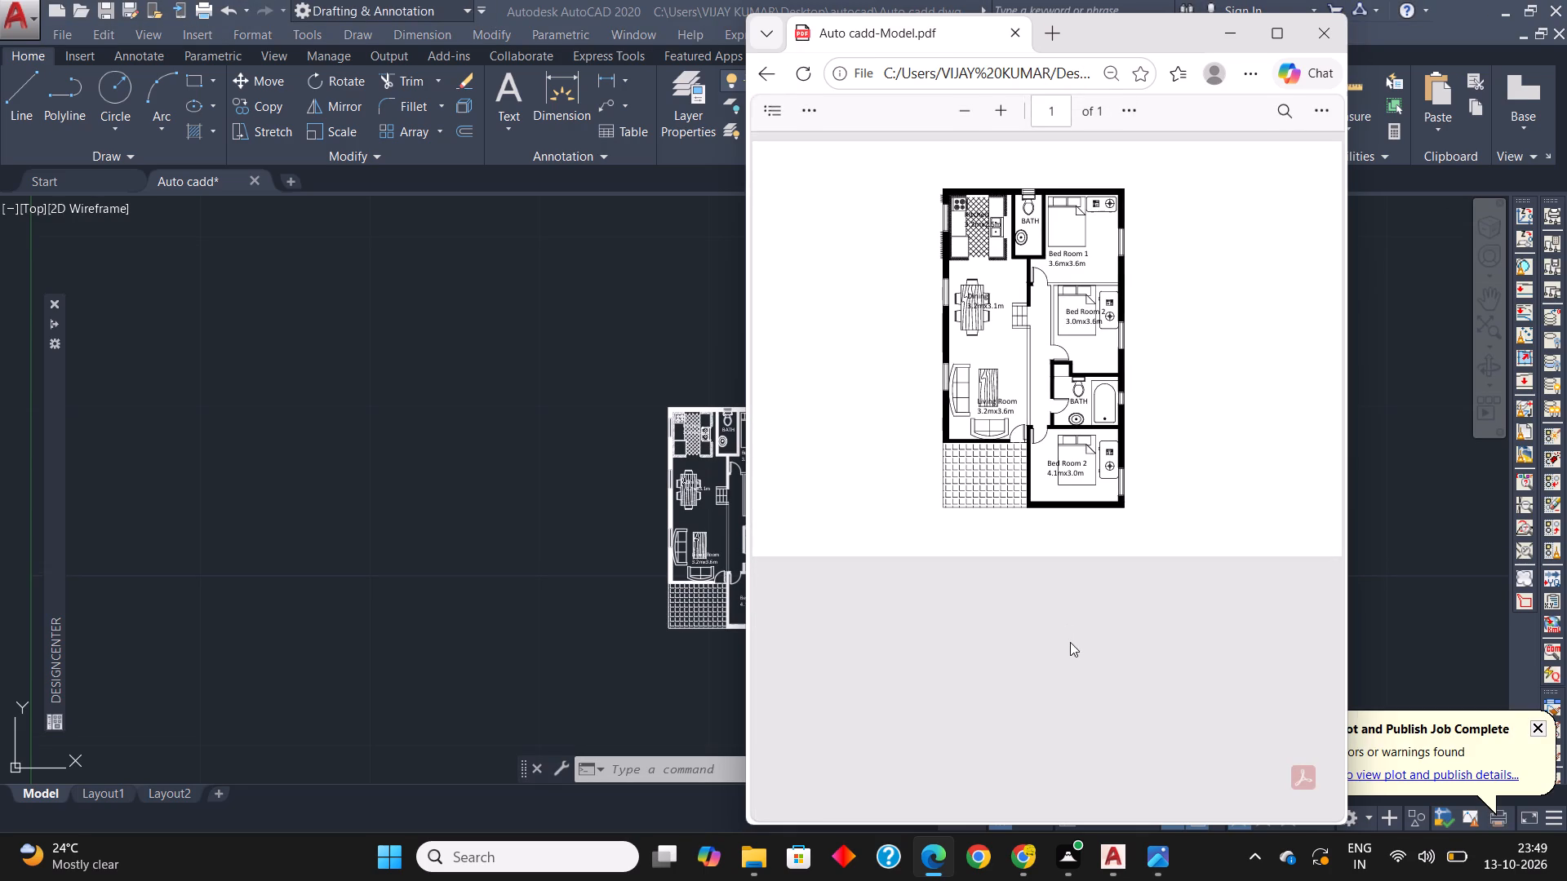
left_click(1324, 38)
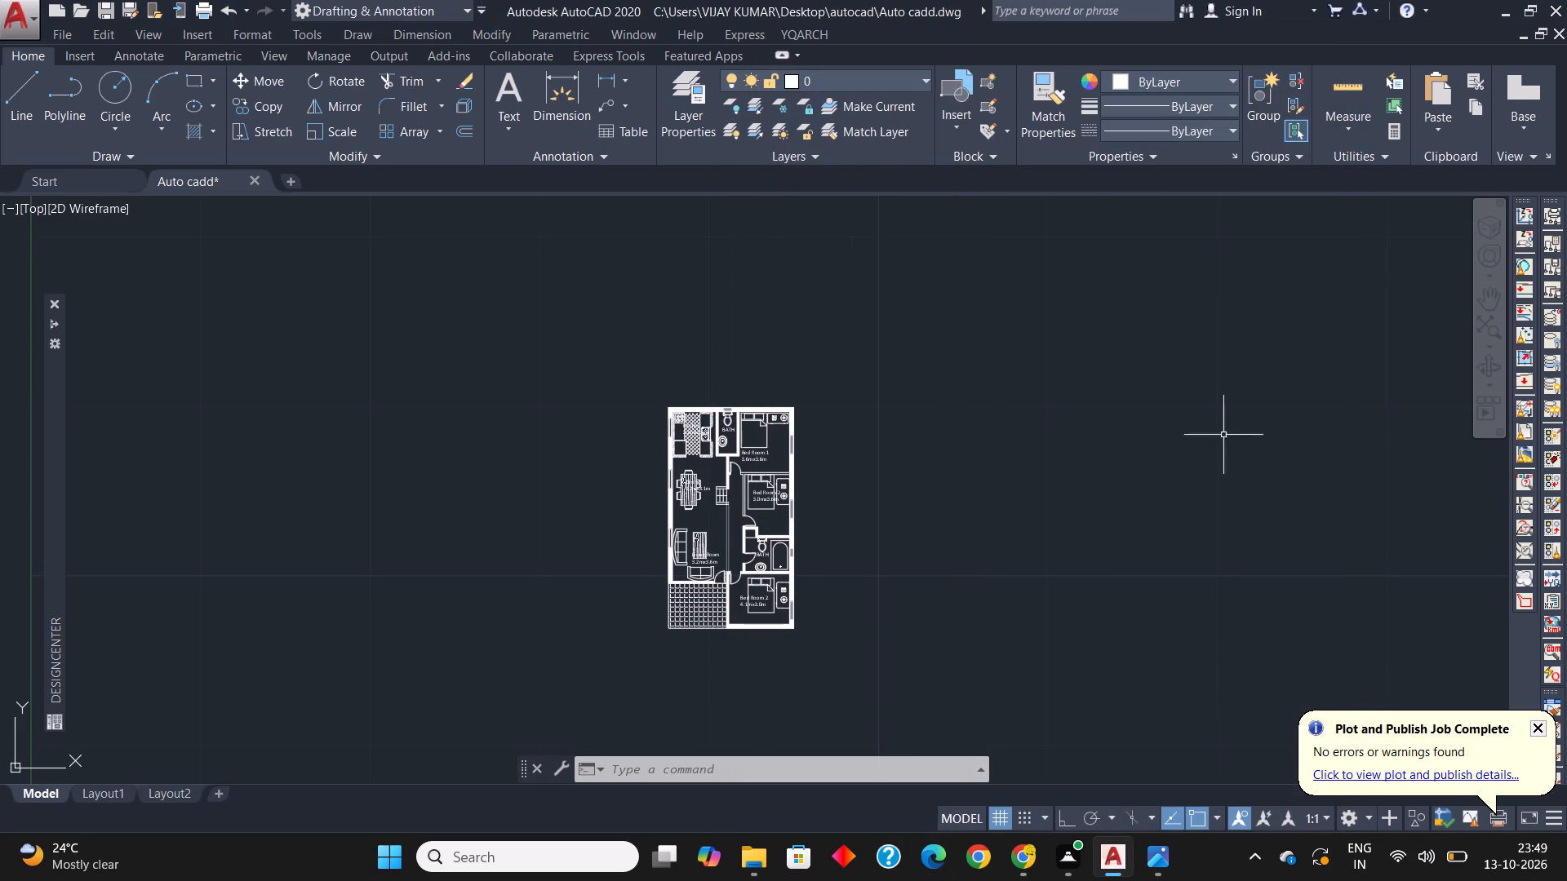
Turn off the log file with the LOGFILEOFF command.
left_click(682, 772)
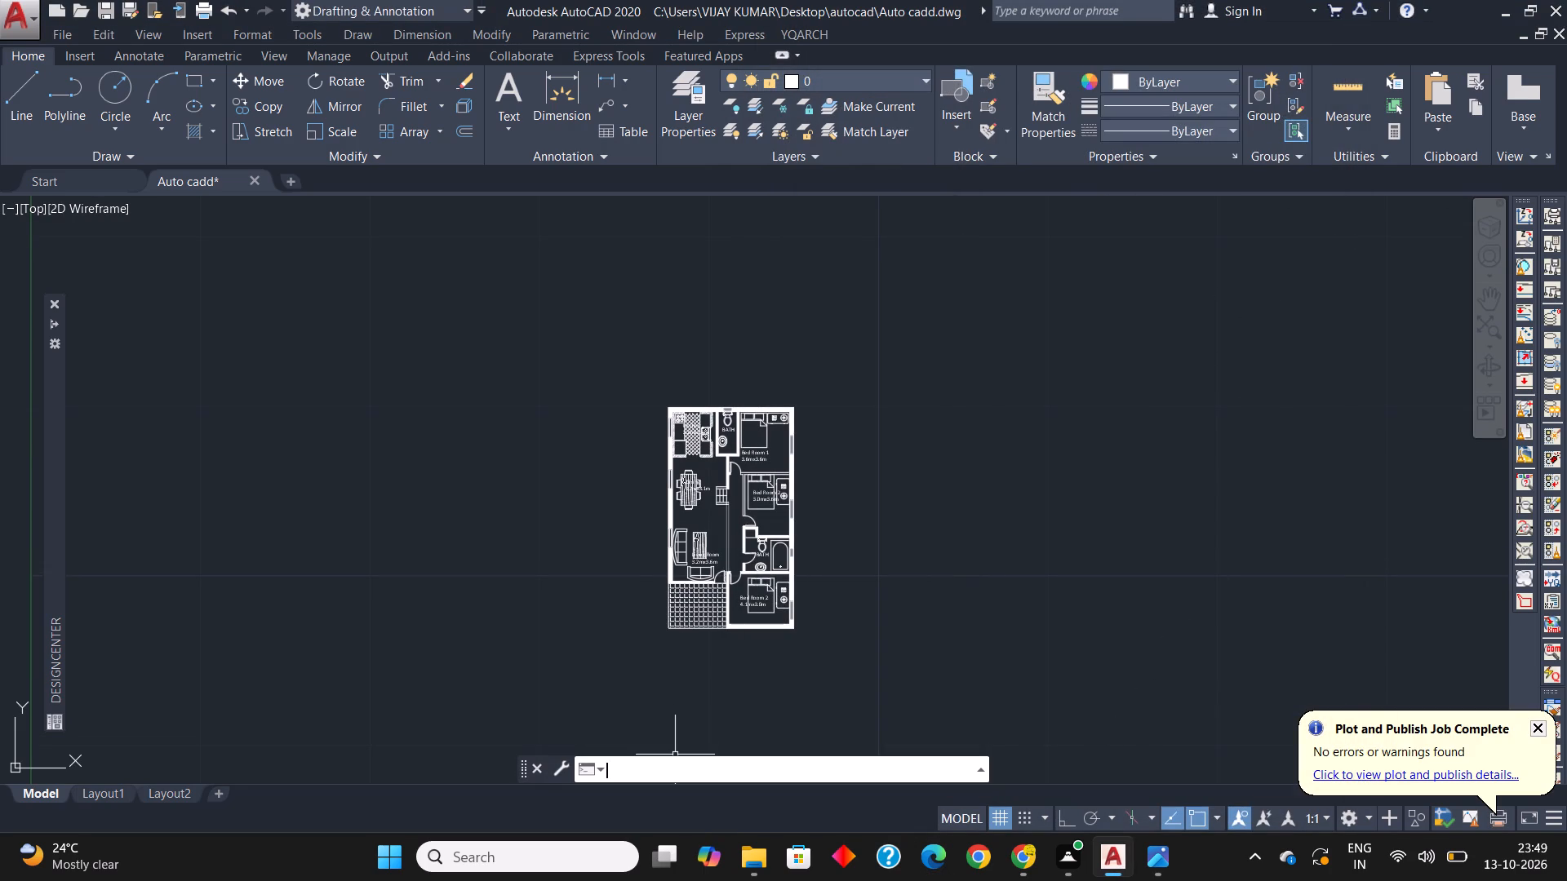
type("log")
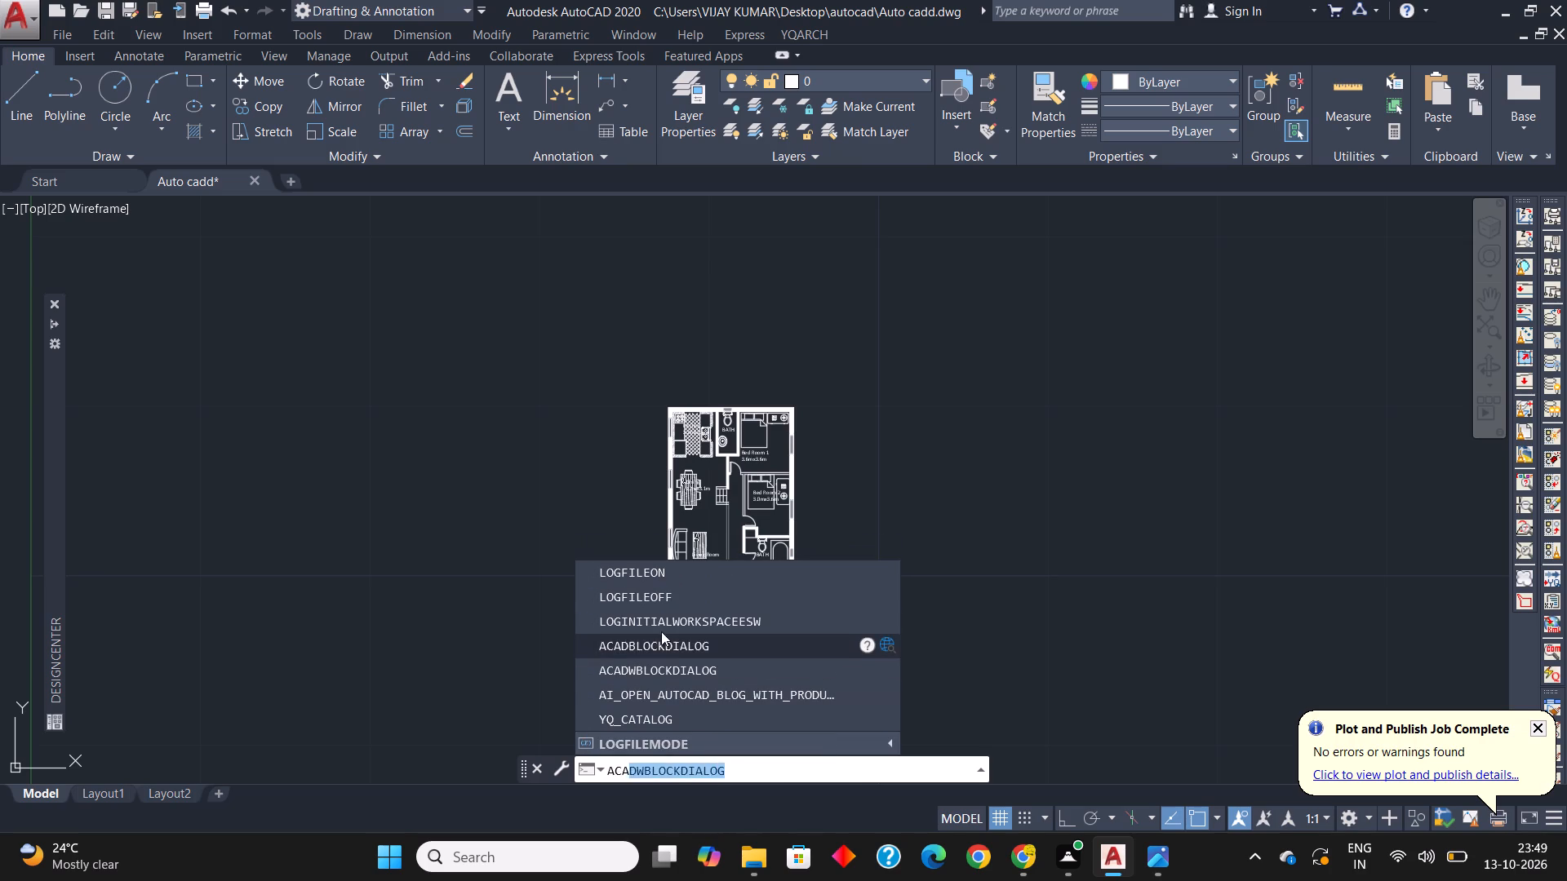
left_click(668, 600)
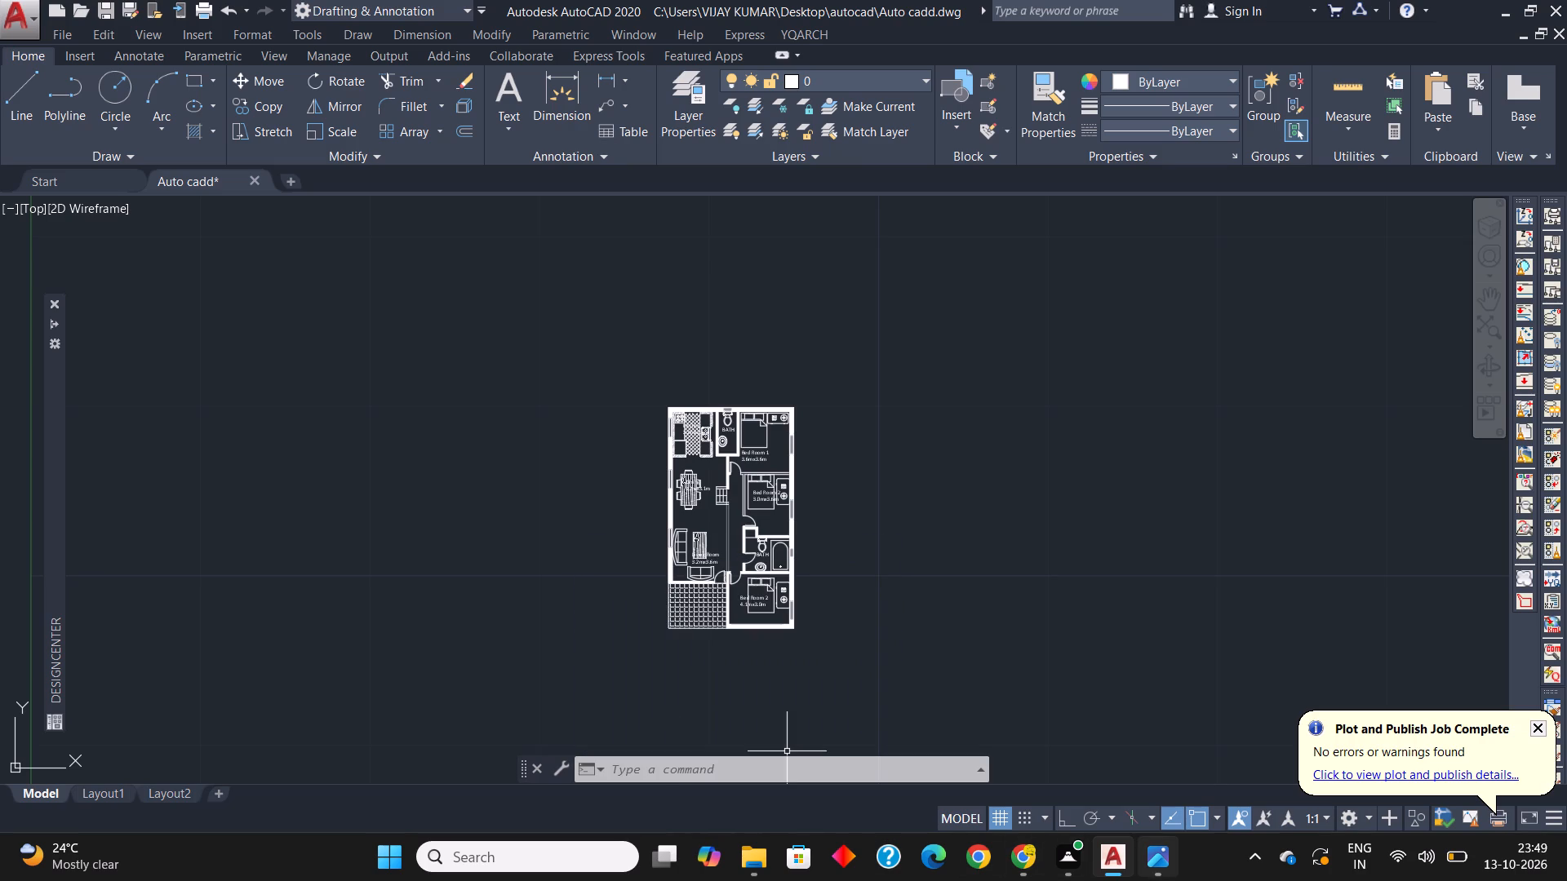